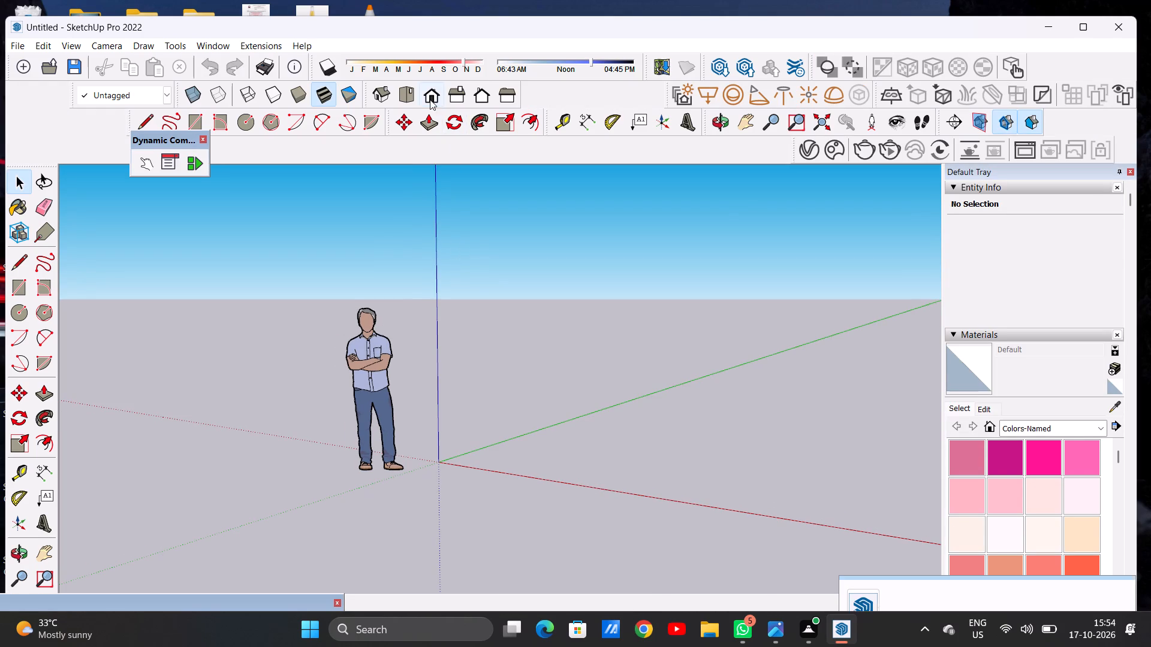
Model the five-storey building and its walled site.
Switch to the top view and draw a large horizontal rectangle on the ground plane just off the origin, between the positive red and green axes.
left_click(403, 92)
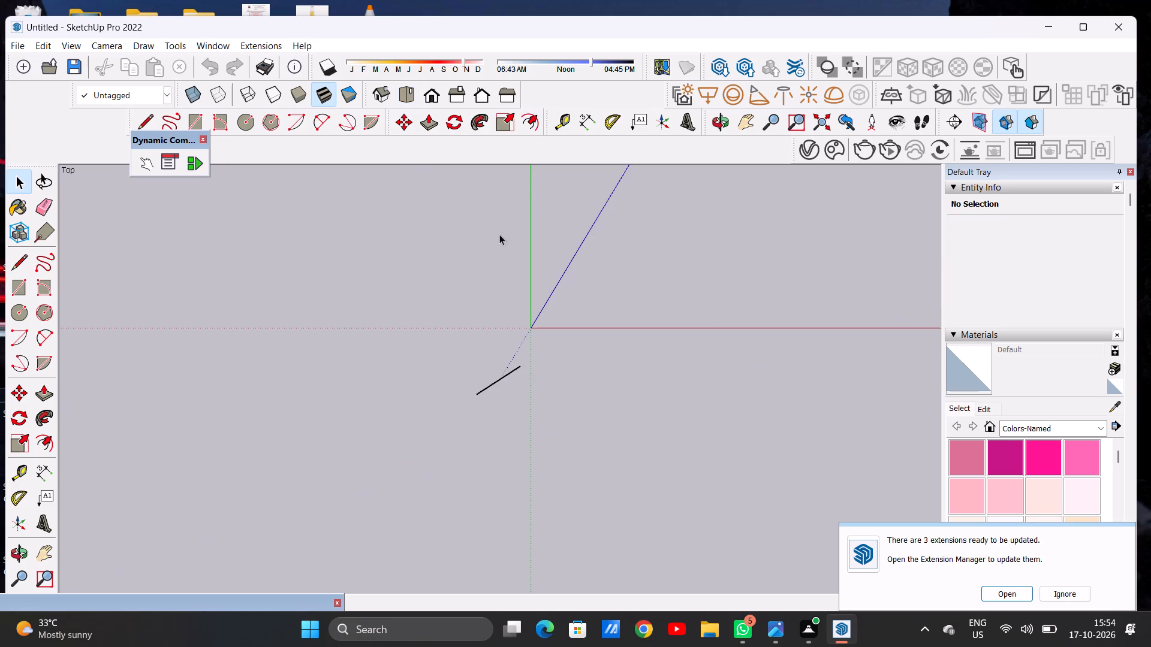
scroll(893, 295, "up", 11)
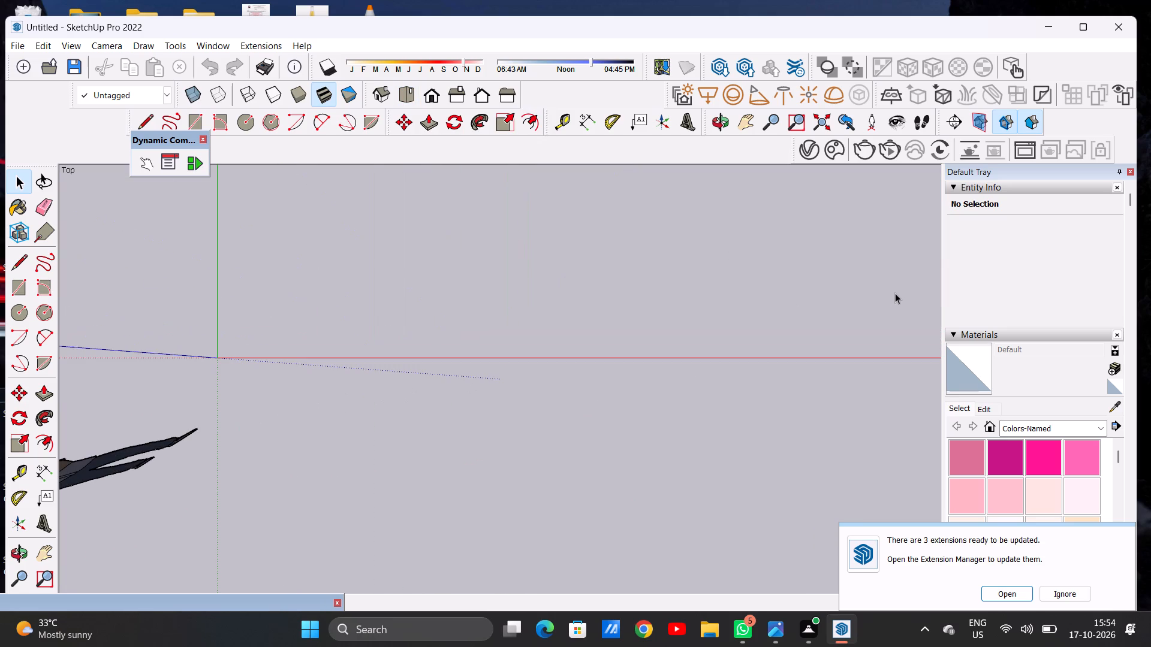
left_click(737, 123)
left_click_drag(276, 336, 127, 516)
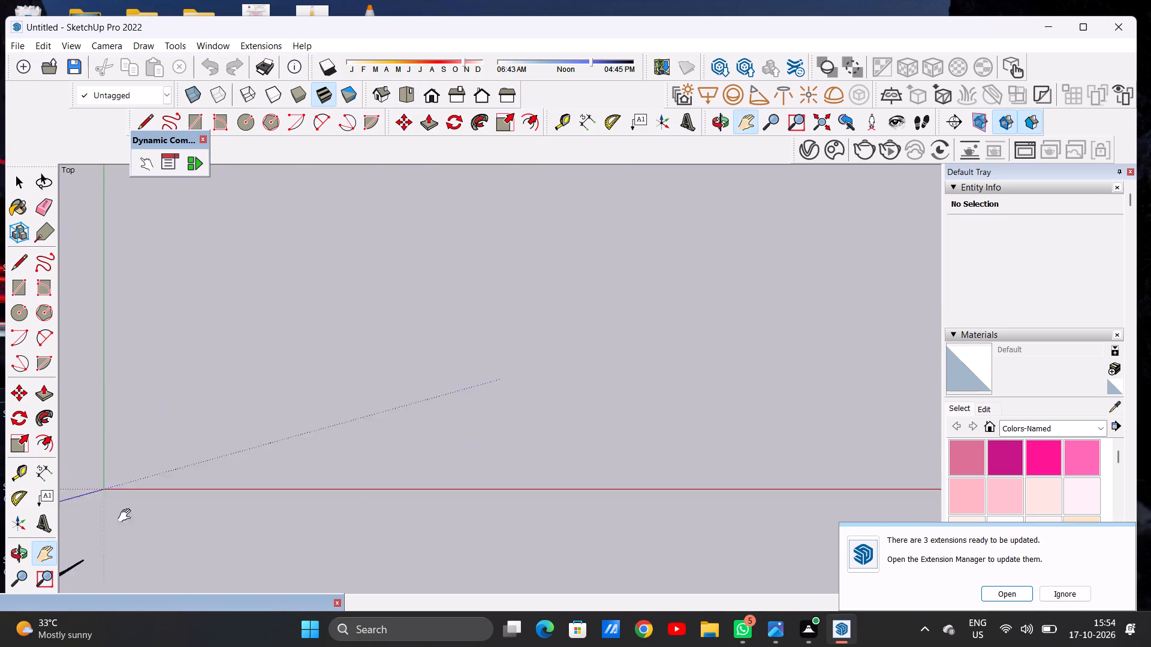
left_click_drag(127, 516, 113, 551)
left_click_drag(210, 410, 194, 450)
left_click_drag(191, 443, 191, 452)
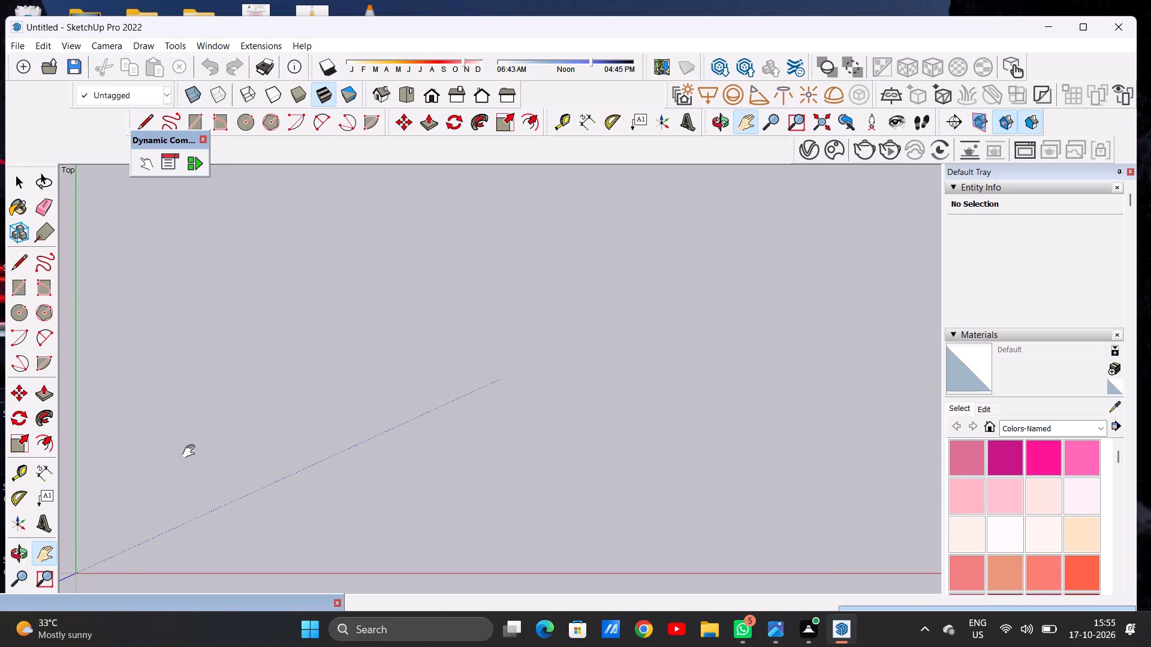
key("space")
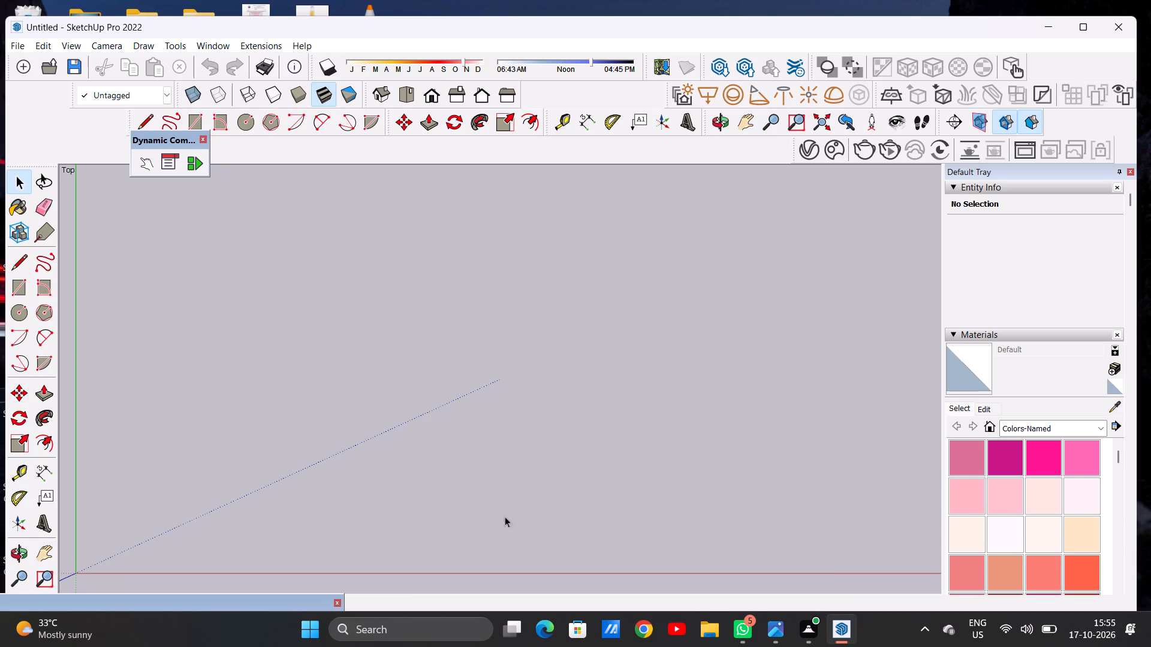
left_click(195, 115)
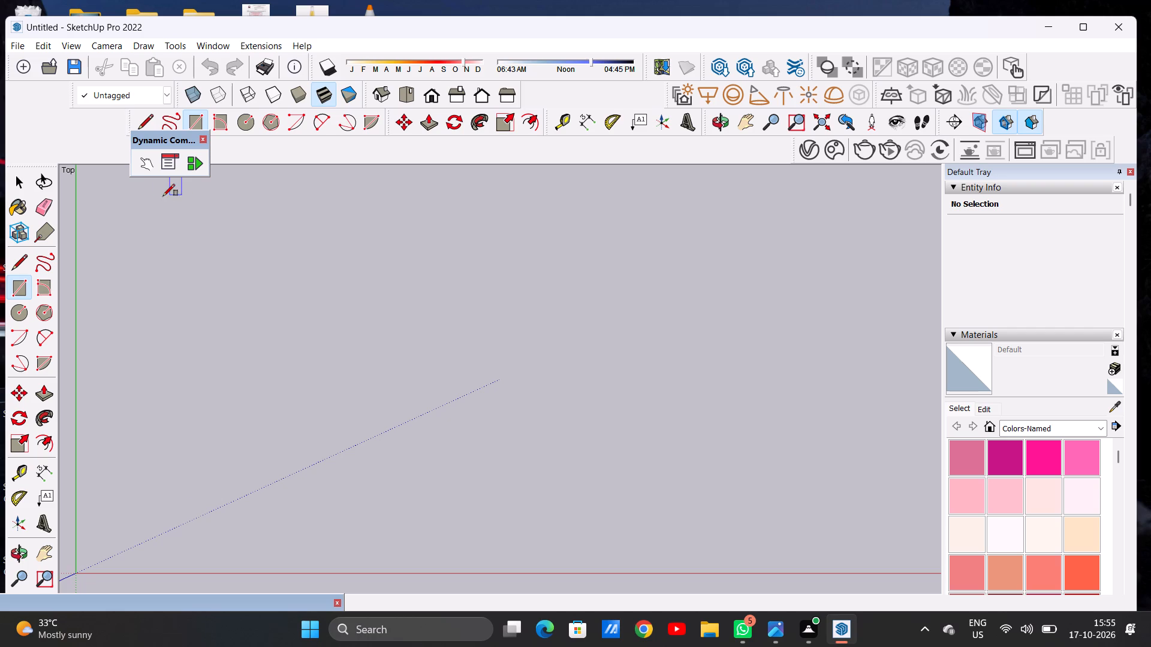
left_click(106, 183)
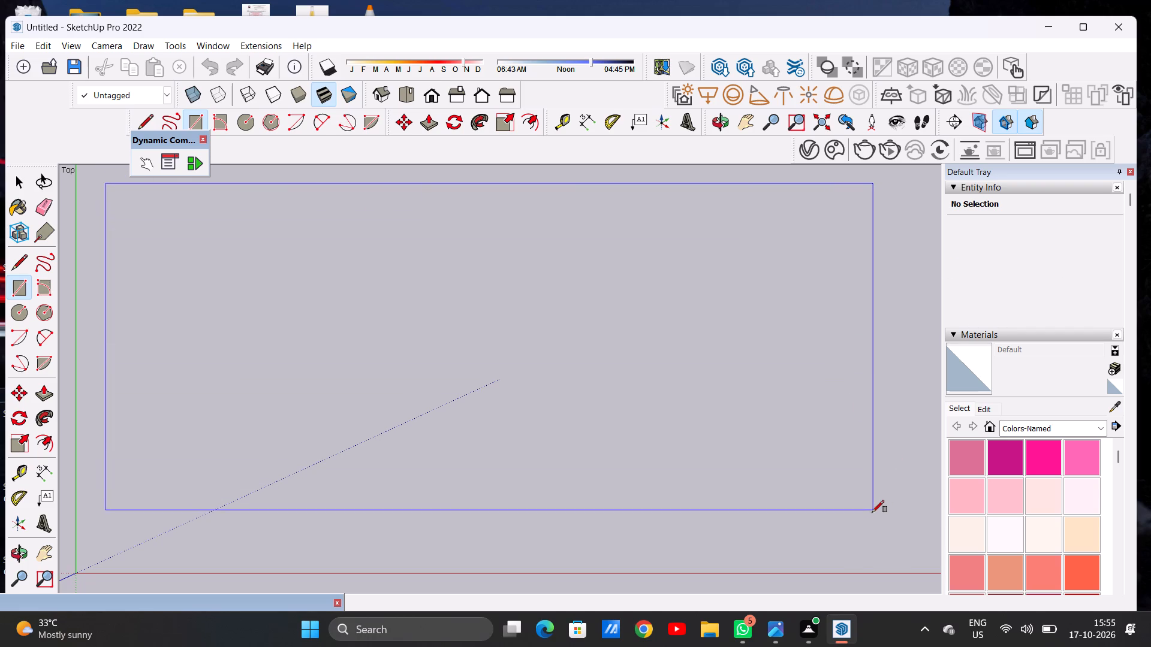
left_click(917, 557)
key("space")
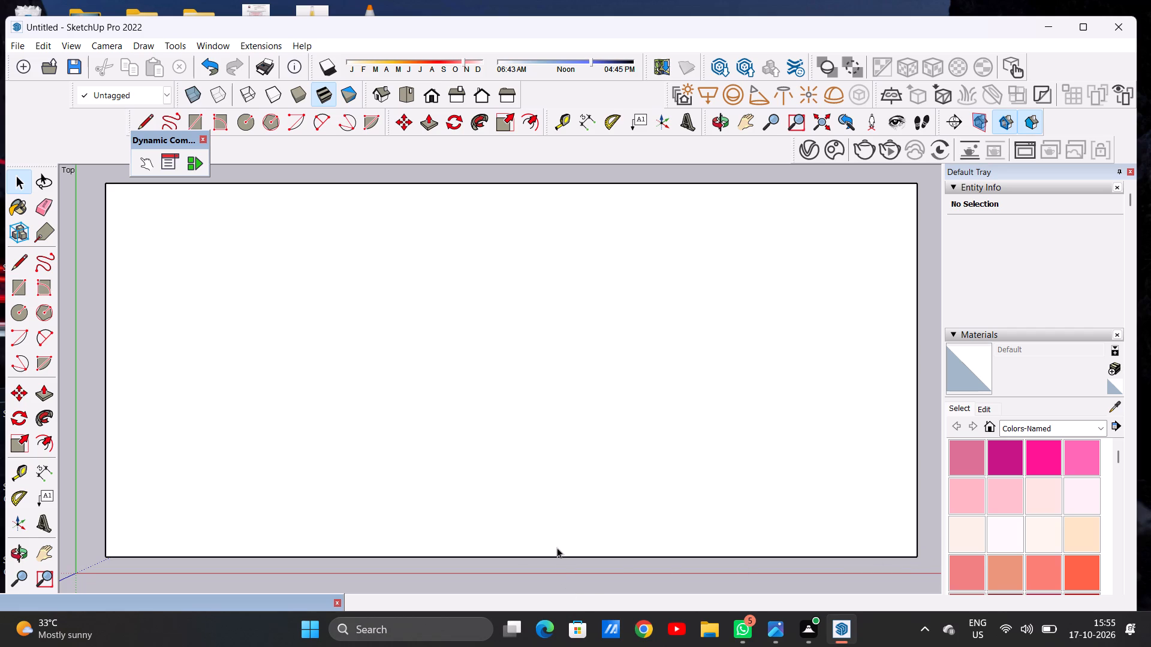
Move the whole rectangle, face and edges, diagonally away from the origin along the positive red and green directions.
scroll(393, 519, "down", 20)
scroll(393, 519, "down", 7)
scroll(590, 388, "up", 4)
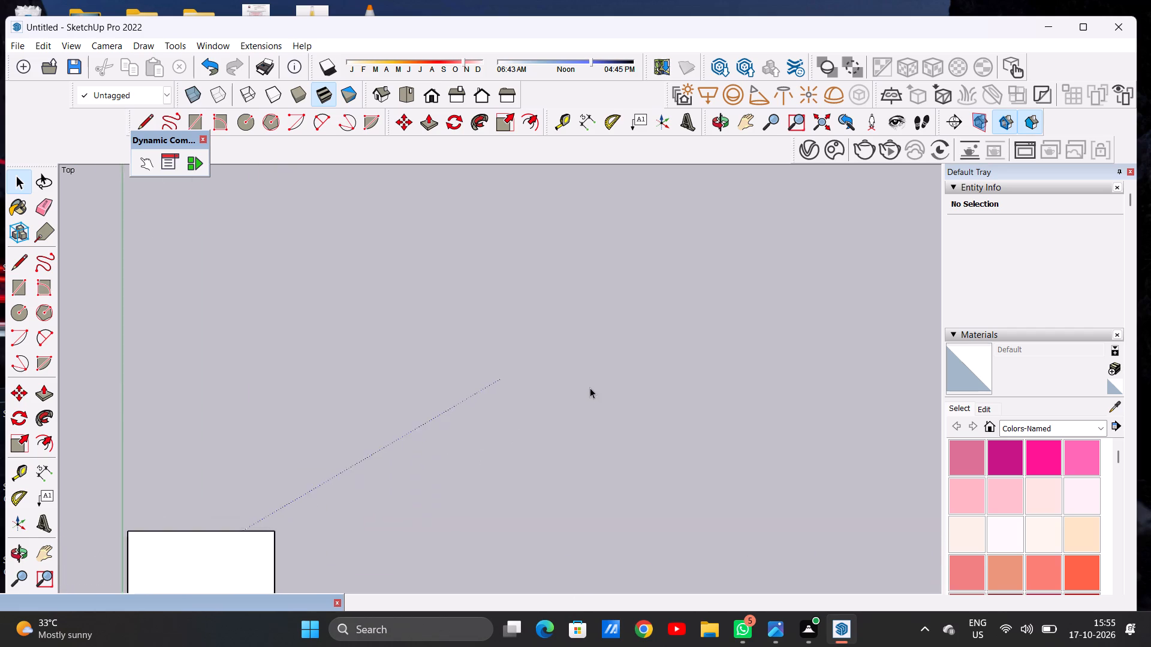
scroll(590, 388, "up", 2)
scroll(586, 401, "down", 5)
scroll(514, 509, "up", 5)
scroll(655, 489, "up", 1)
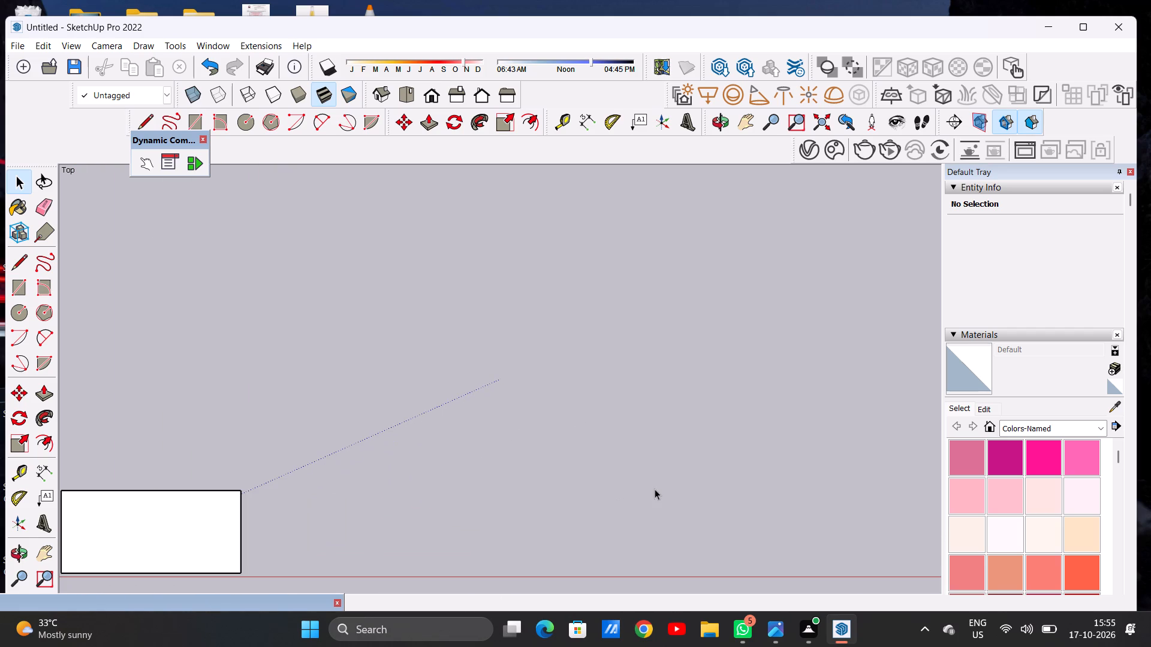
triple_click(200, 545)
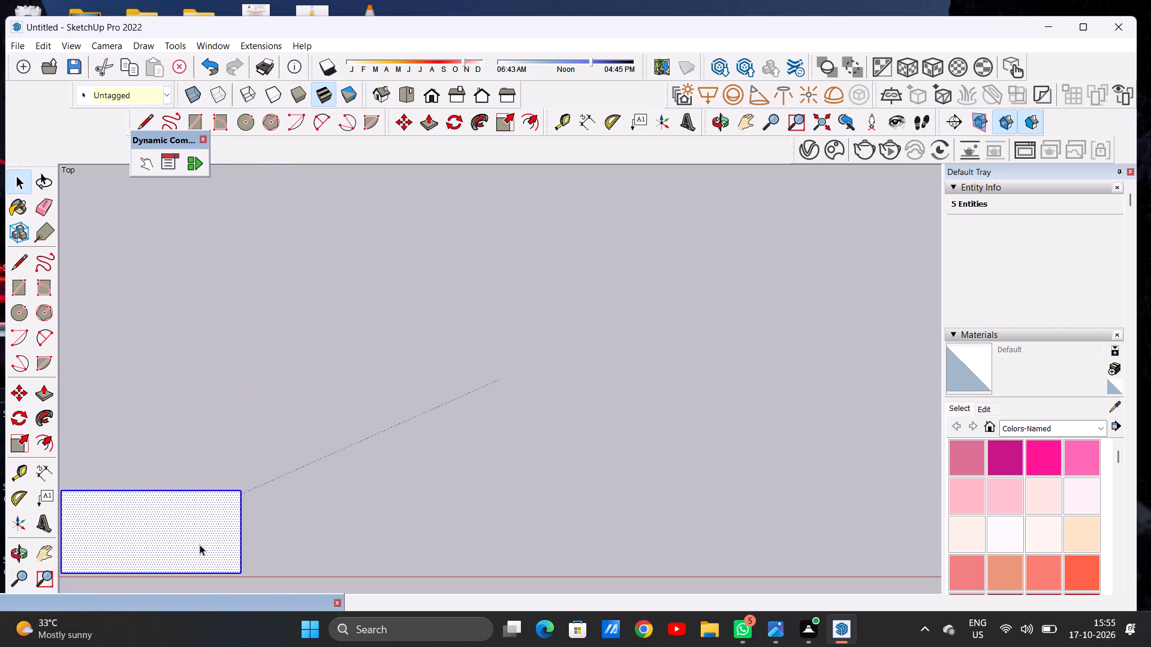
key("m")
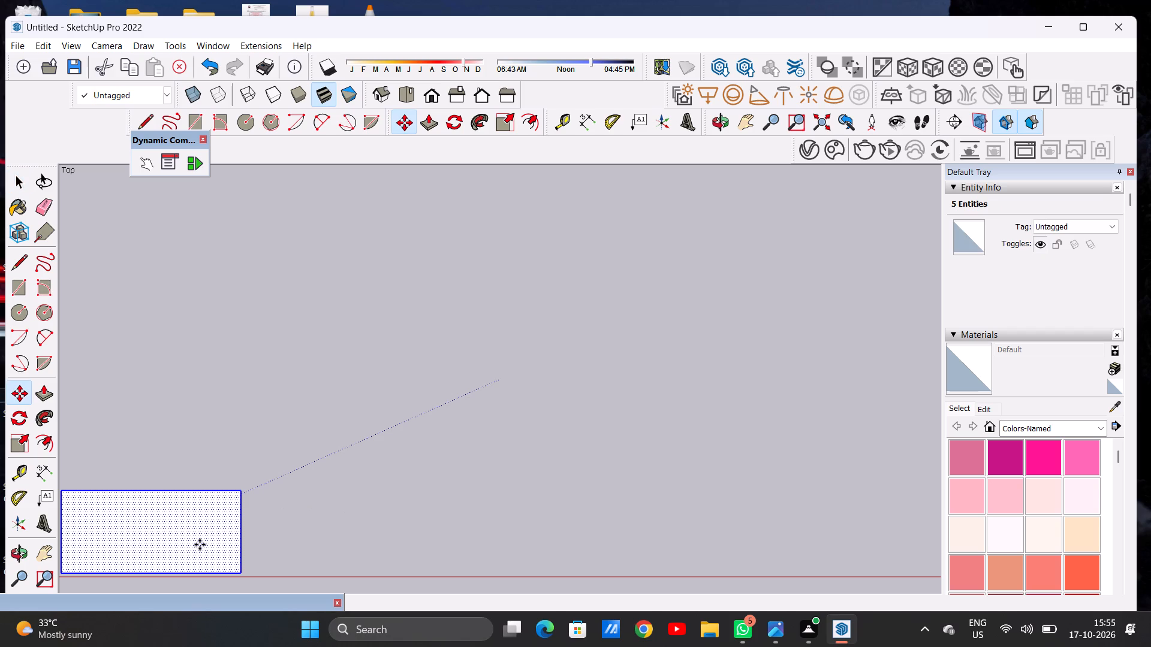
left_click(234, 491)
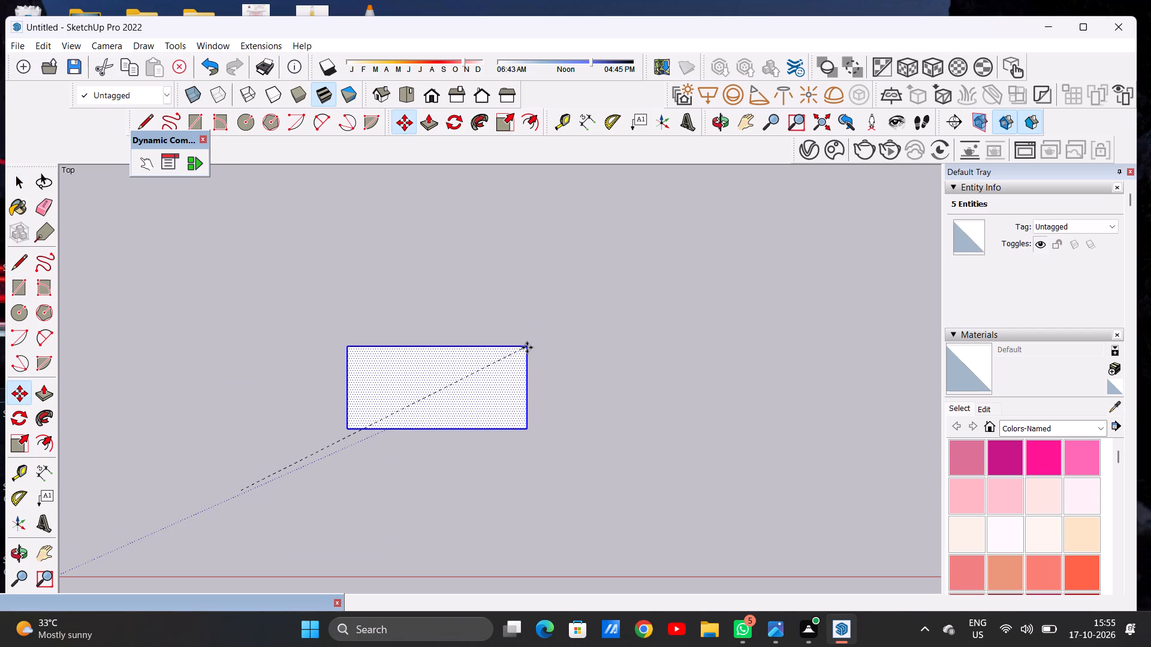
left_click(527, 347)
key("space")
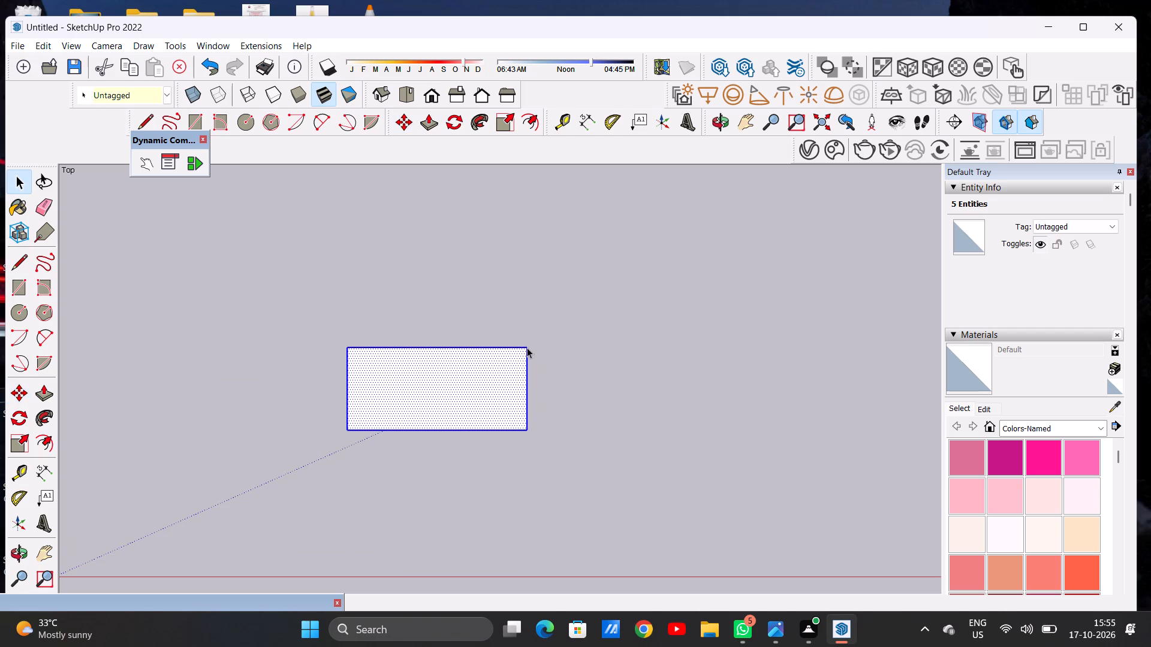
Draw a second rectangle along the first one's upper long edge, matching its full length and about half its depth.
scroll(664, 416, "up", 3)
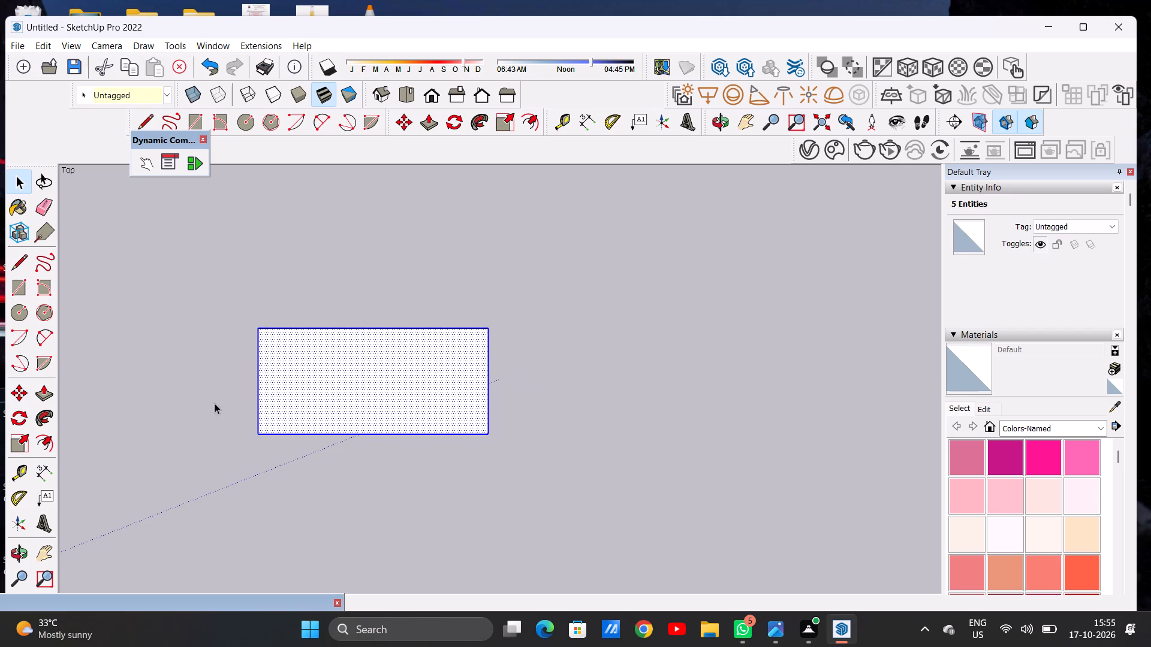
left_click(674, 404)
scroll(204, 370, "up", 7)
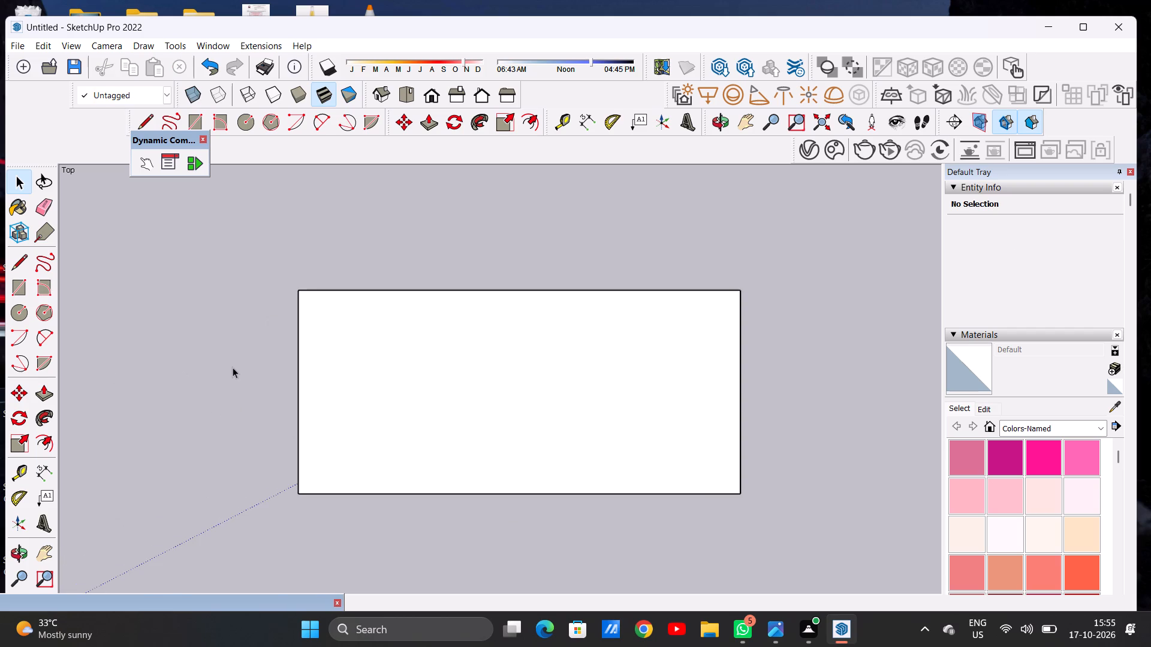
key("r")
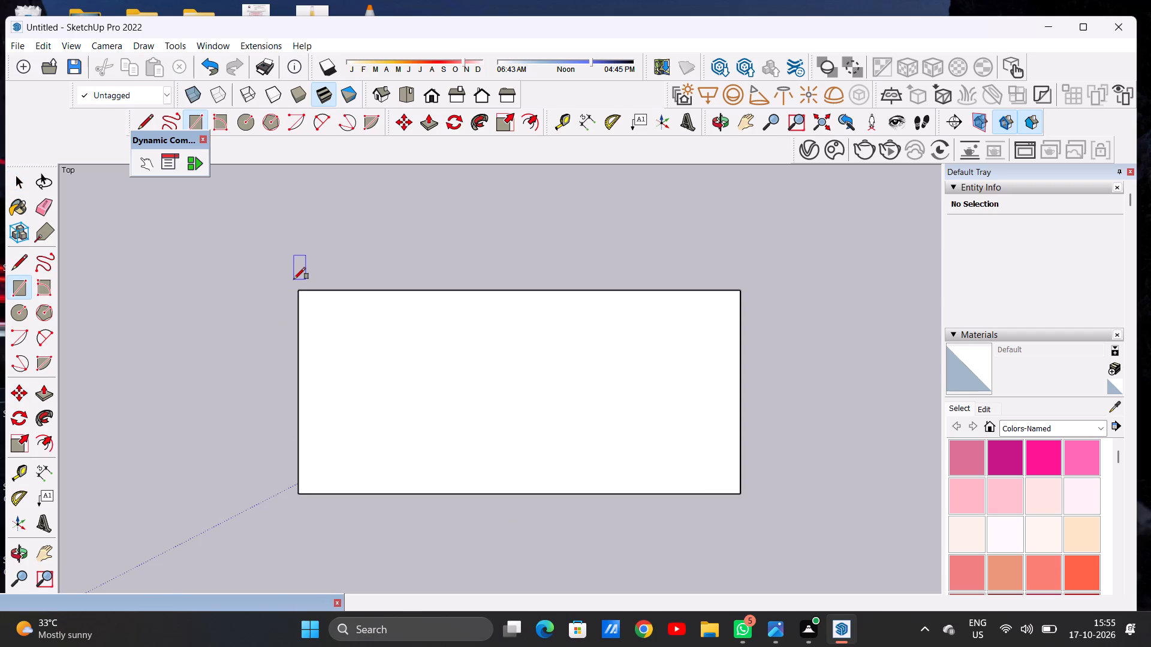
left_click(300, 293)
left_click(740, 292)
left_click(738, 191)
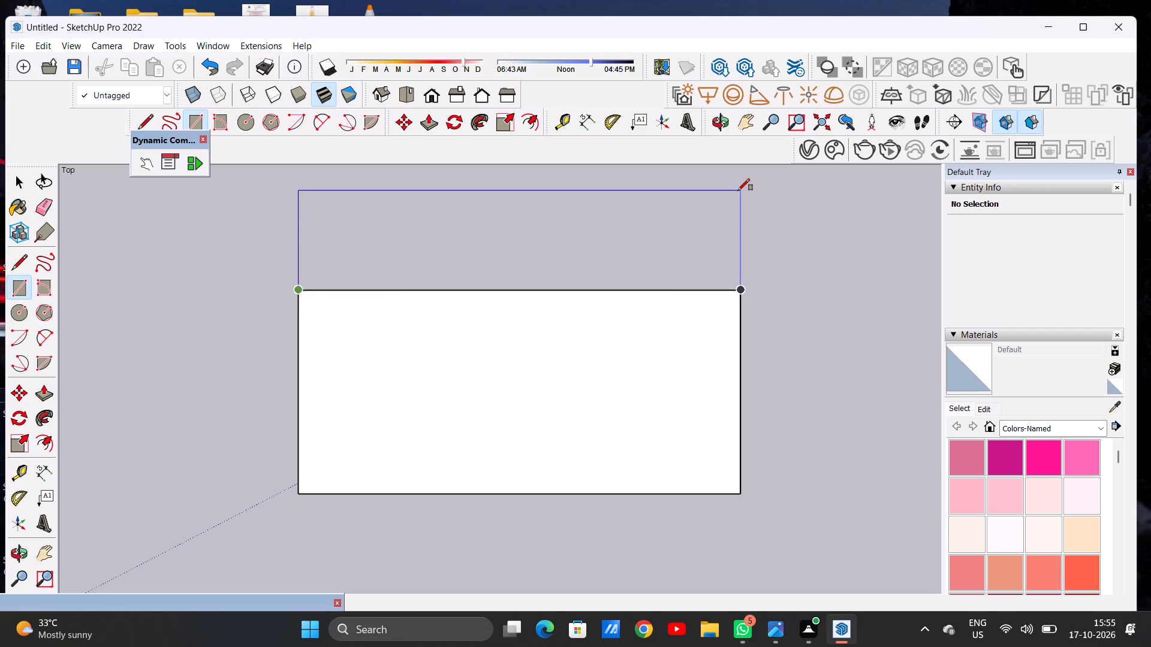
left_click(740, 193)
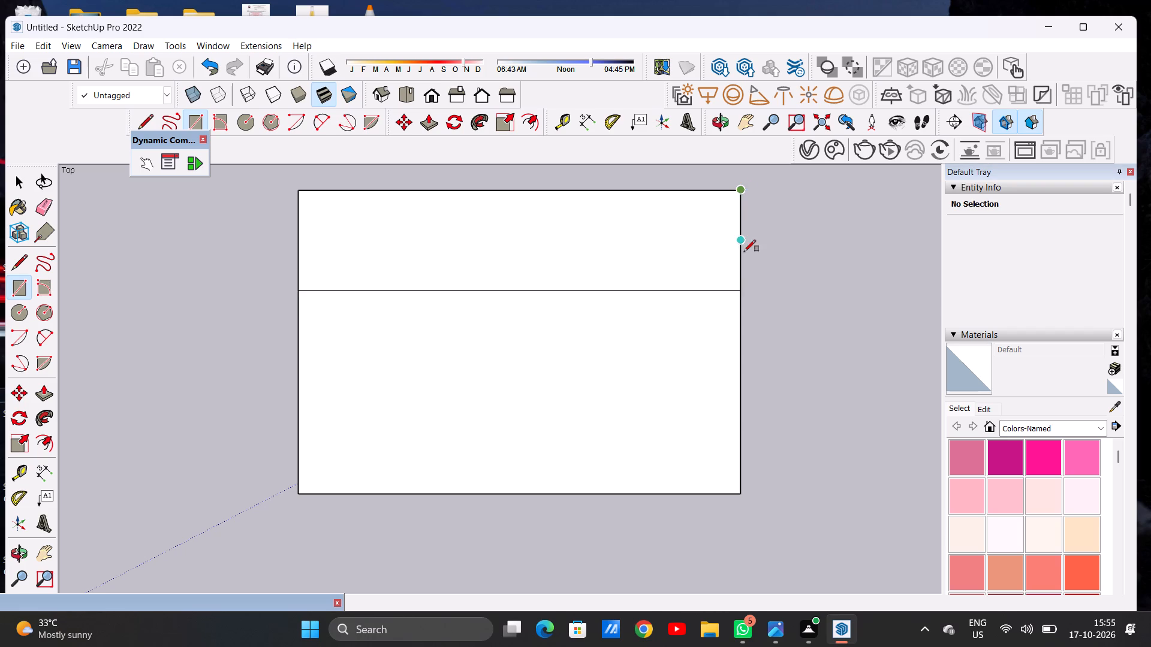
Draw a third rectangle against the right side of the two stacked rectangles, spanning their combined depth.
left_click(742, 494)
left_click(903, 486)
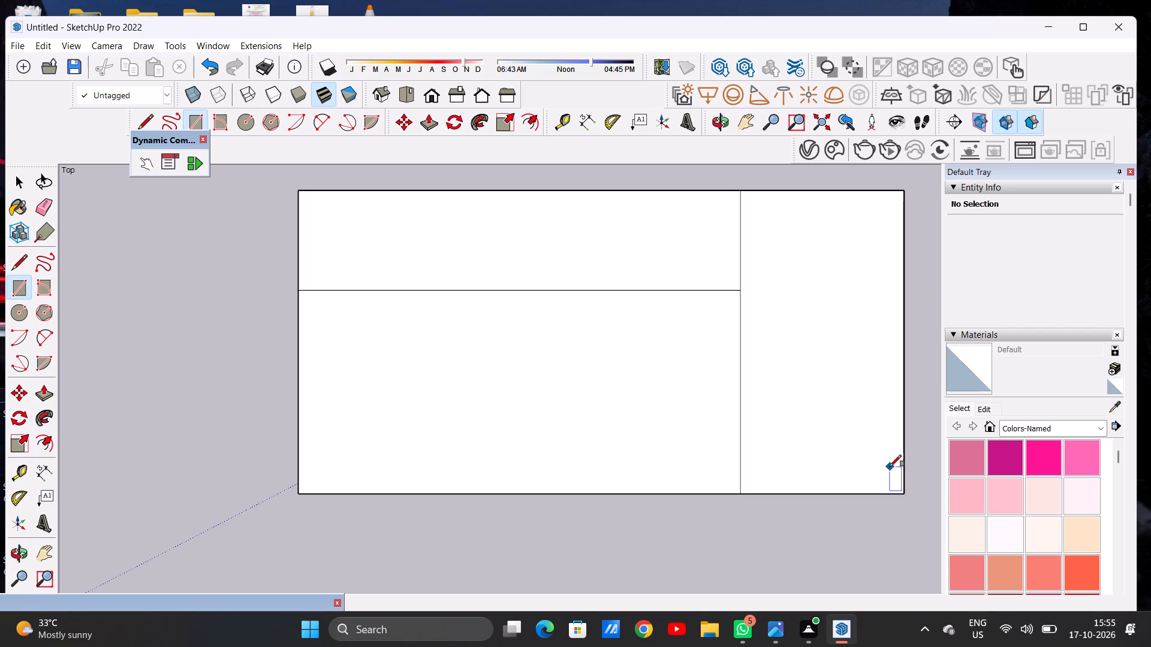
key("space")
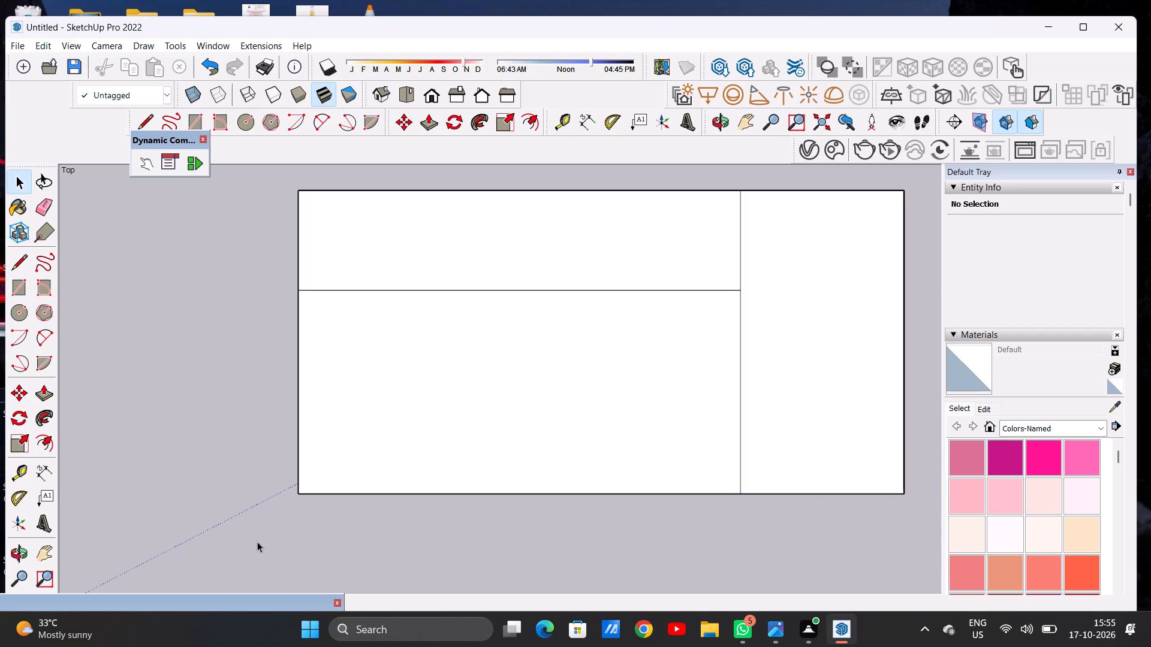
Erase the interior dividing edges between the three rectangles to merge them into one large rectangular face.
scroll(248, 542, "down", 5)
scroll(552, 426, "down", 1)
scroll(553, 423, "up", 2)
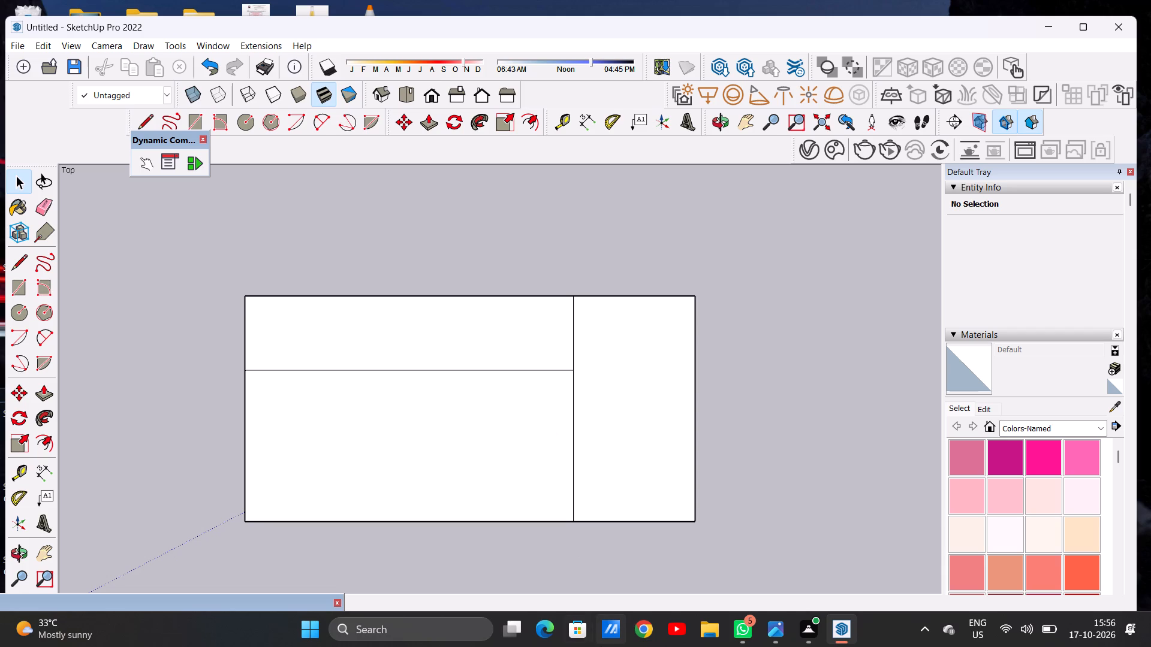
key("e")
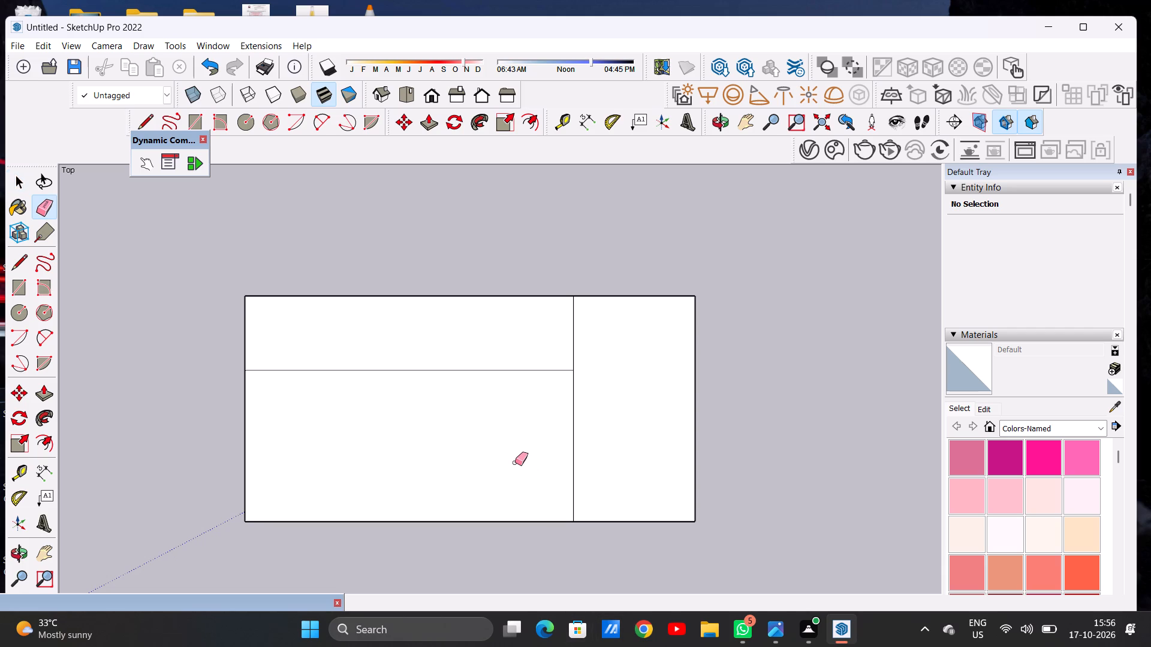
scroll(576, 434, "up", 5)
left_click_drag(577, 434, 556, 430)
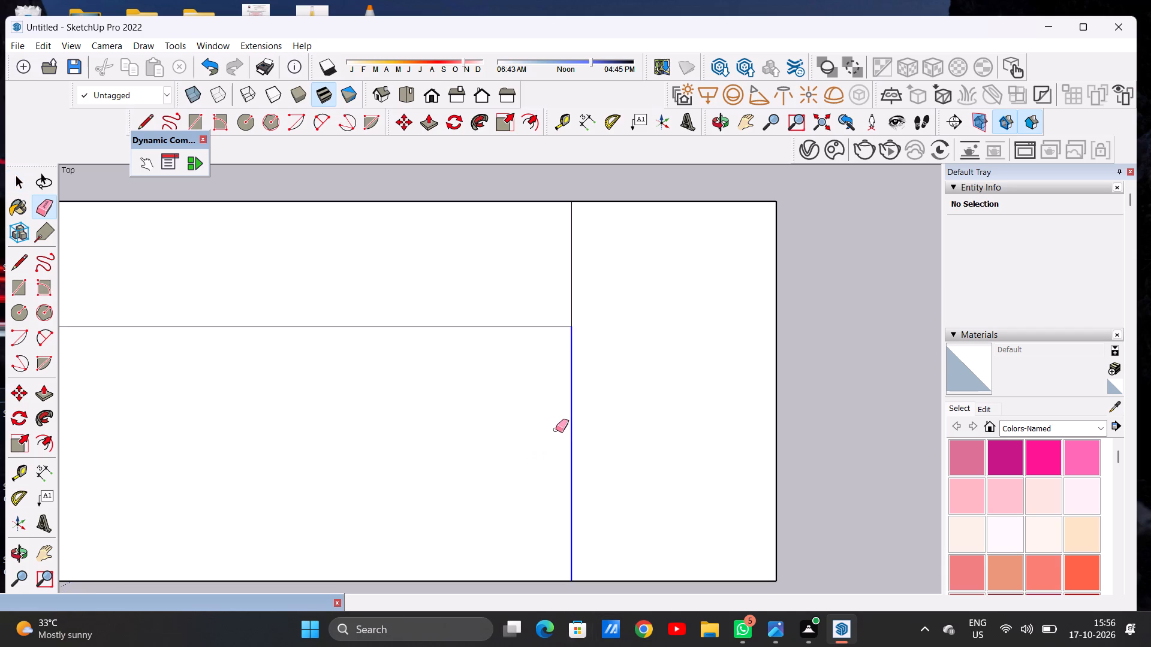
left_click_drag(556, 430, 555, 430)
left_click_drag(557, 319, 561, 338)
left_click_drag(583, 294, 554, 301)
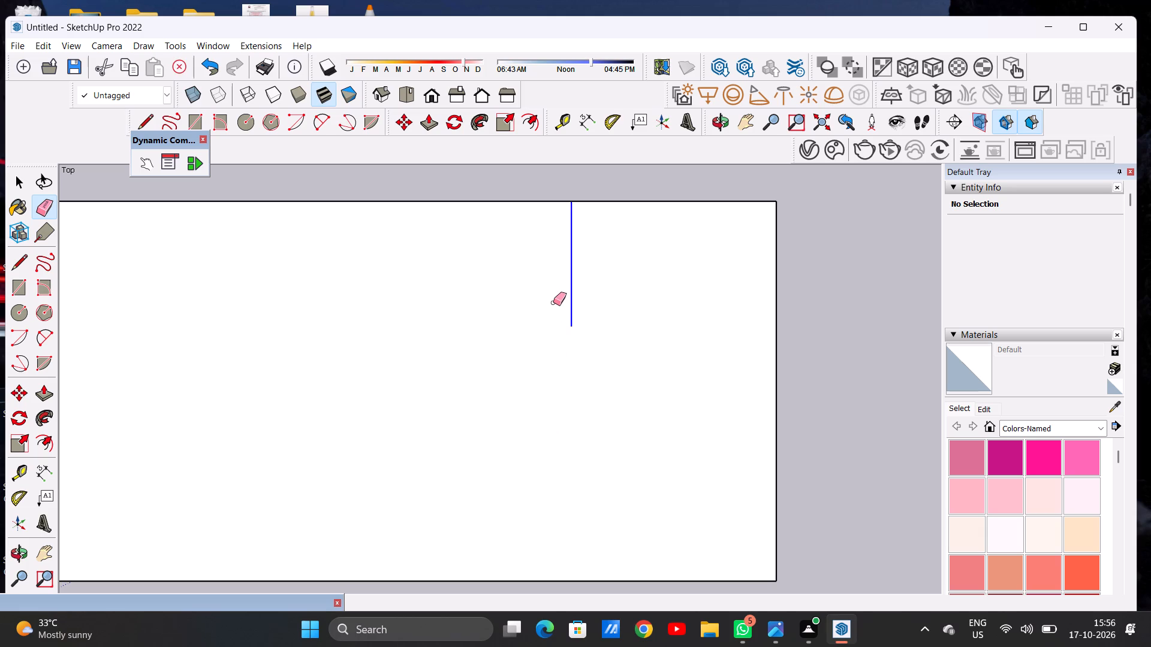
key("space")
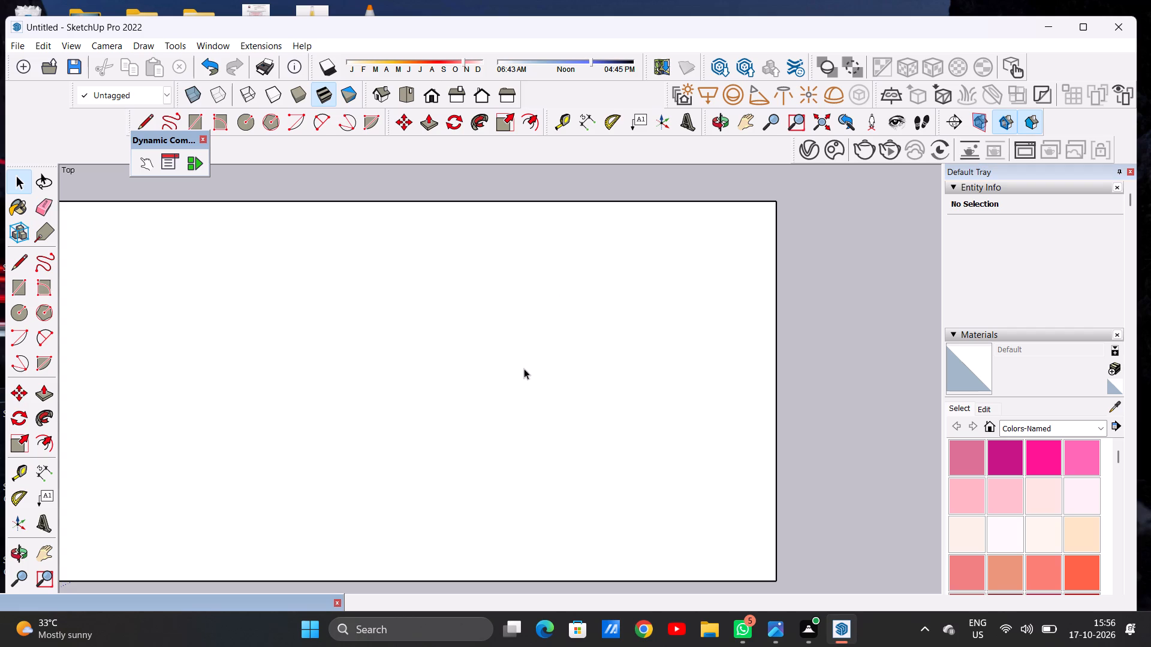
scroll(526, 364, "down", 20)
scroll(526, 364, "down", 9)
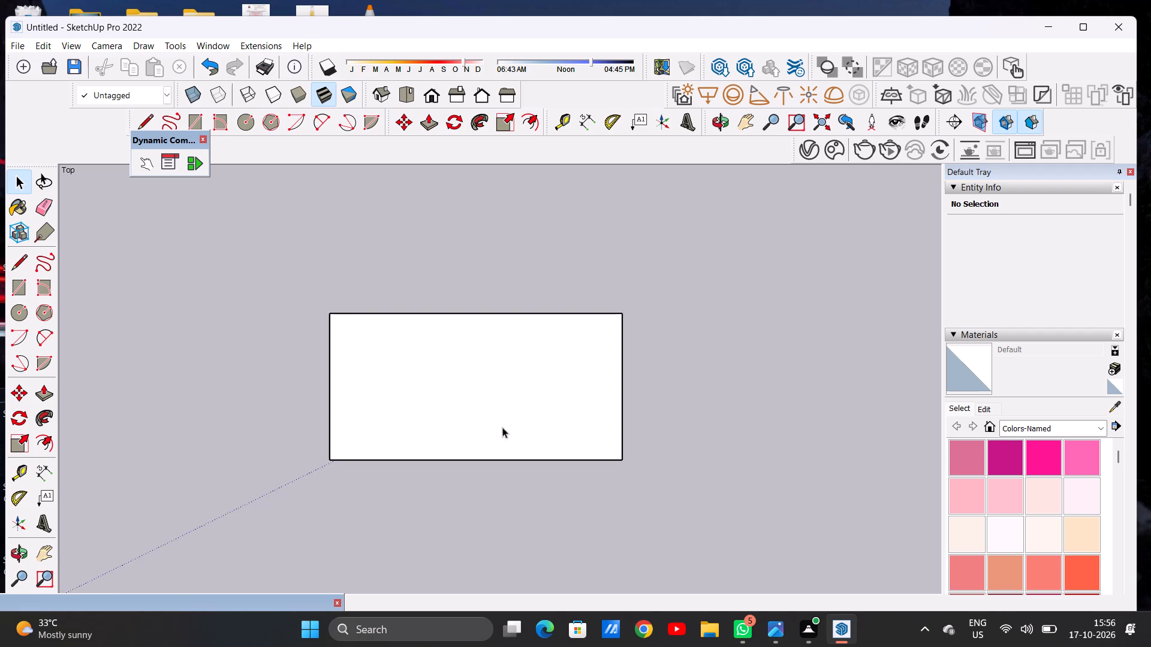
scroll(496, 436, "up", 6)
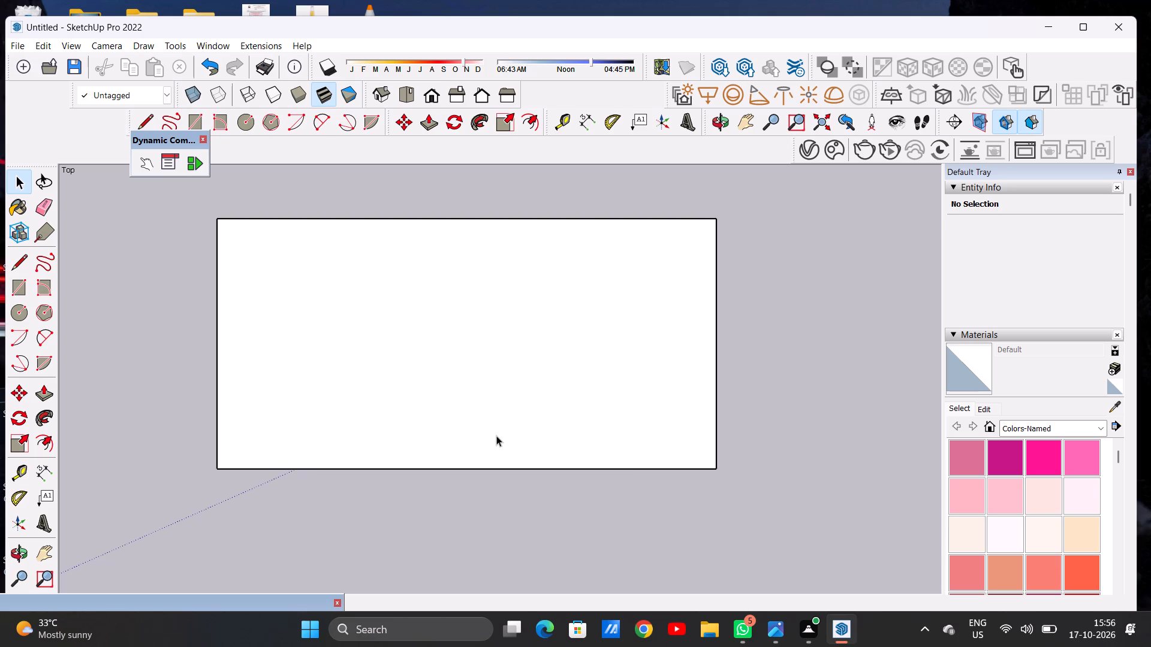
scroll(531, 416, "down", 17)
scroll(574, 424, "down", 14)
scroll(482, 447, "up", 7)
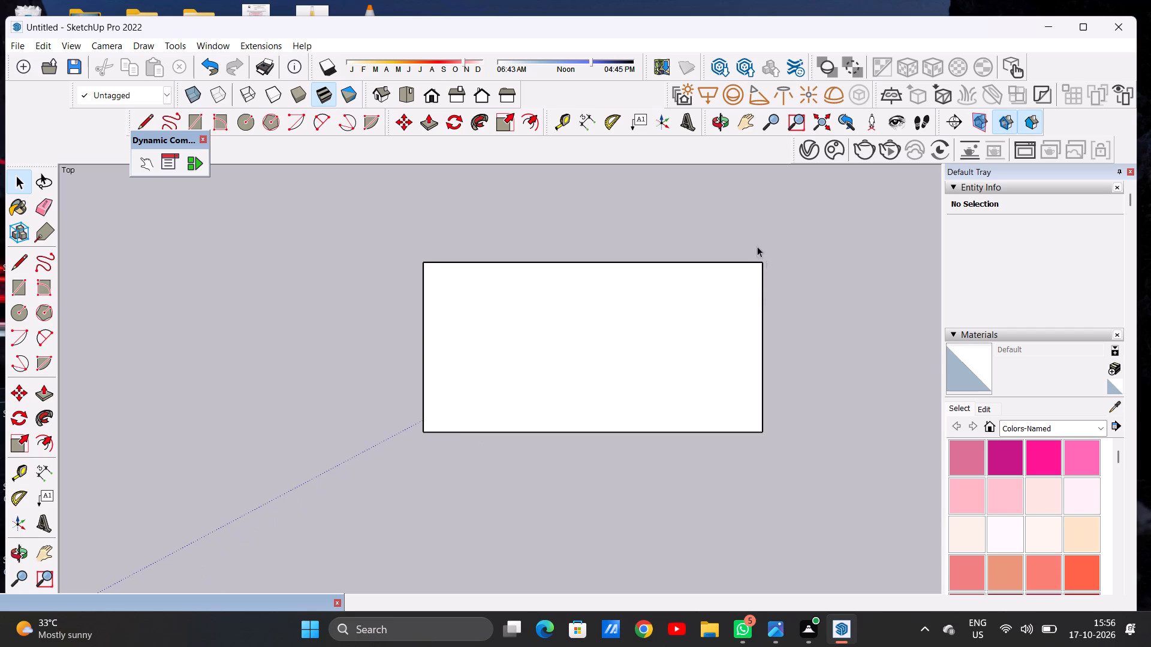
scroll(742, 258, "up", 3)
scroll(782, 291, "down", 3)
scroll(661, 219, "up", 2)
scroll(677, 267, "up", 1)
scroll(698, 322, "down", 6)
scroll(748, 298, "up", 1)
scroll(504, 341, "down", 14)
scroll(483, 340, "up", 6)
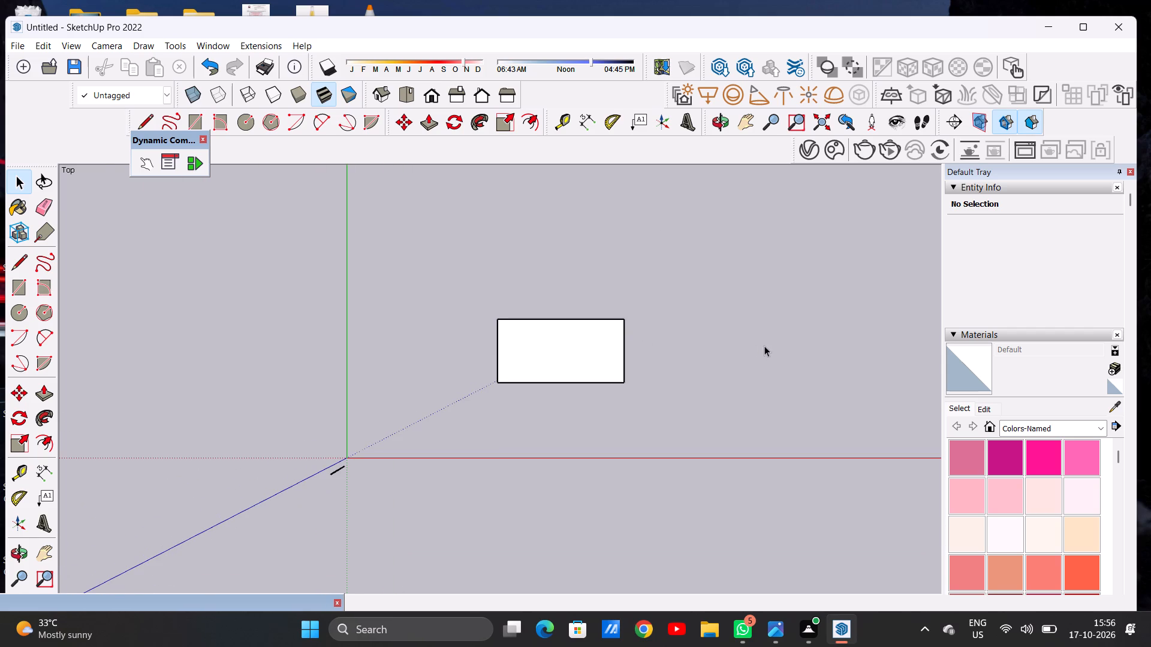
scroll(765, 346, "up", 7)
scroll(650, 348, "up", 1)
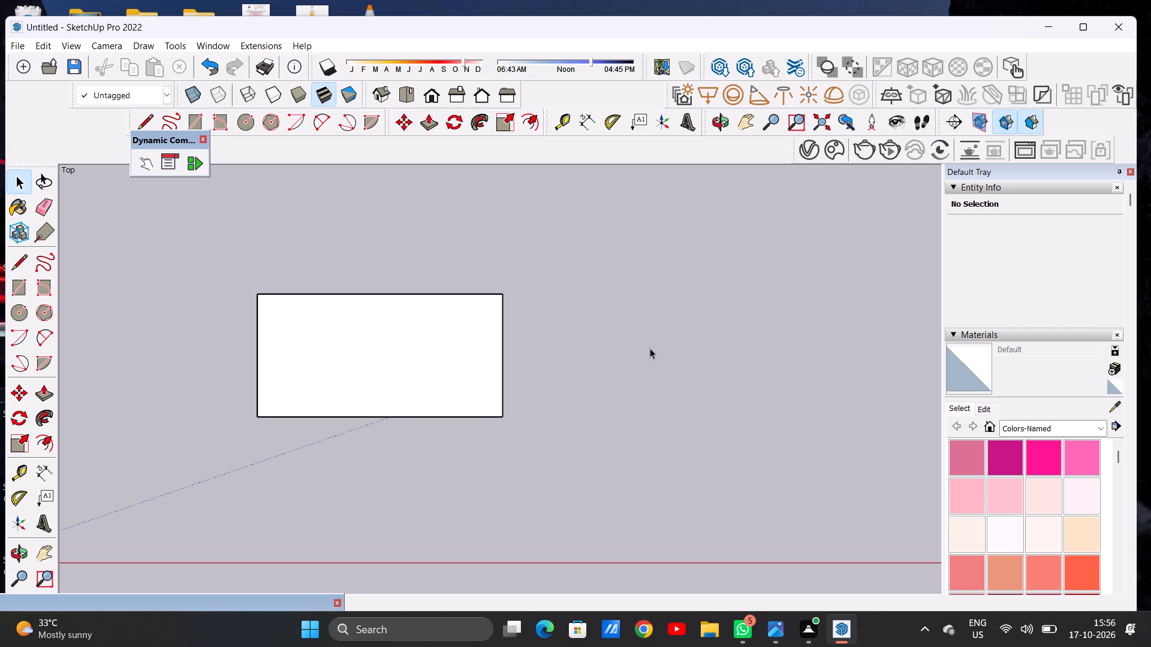
Move the whole rectangle, face and edges, along the positive red direction by roughly three quarters of its length.
double_click(461, 377)
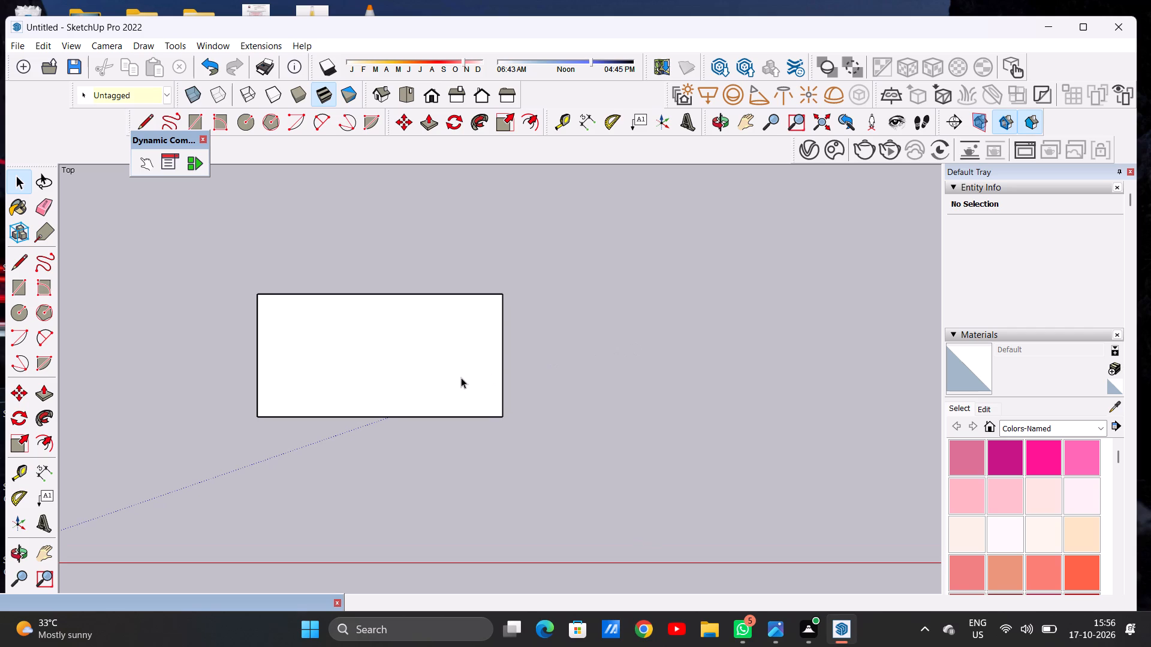
key("m")
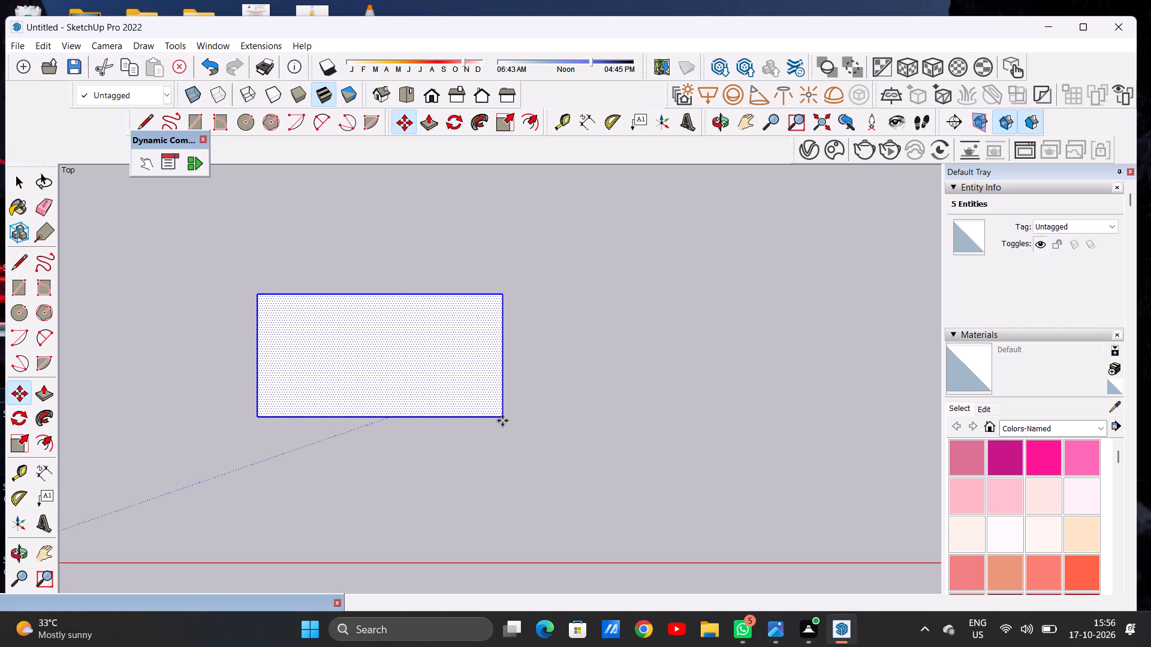
left_click(504, 418)
left_click(693, 415)
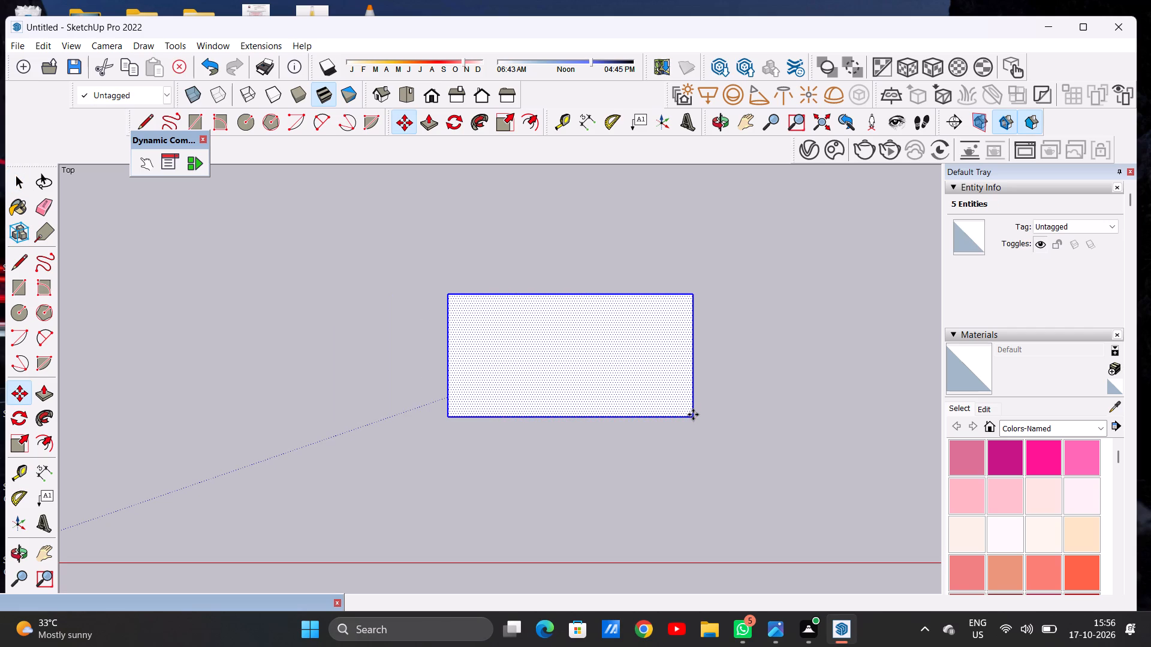
key("space")
left_click(745, 371)
Draw a rectangle along the face's upper long edge, matching its full length and about half its depth.
scroll(611, 347, "up", 1)
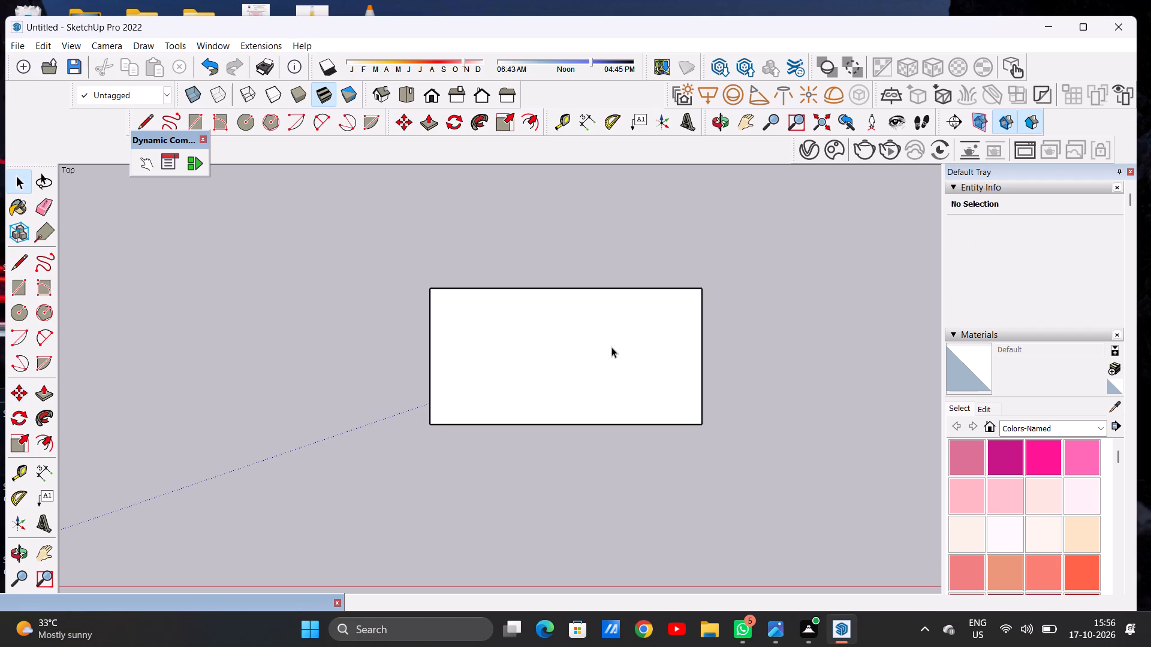
key("r")
left_click(430, 293)
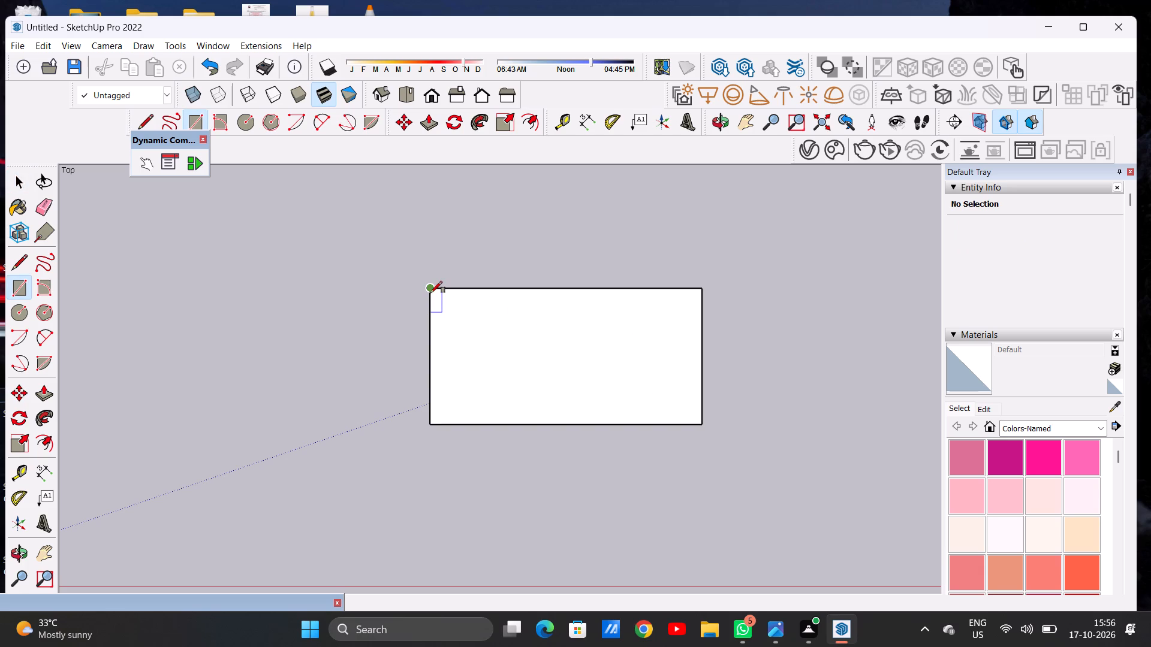
left_click(704, 292)
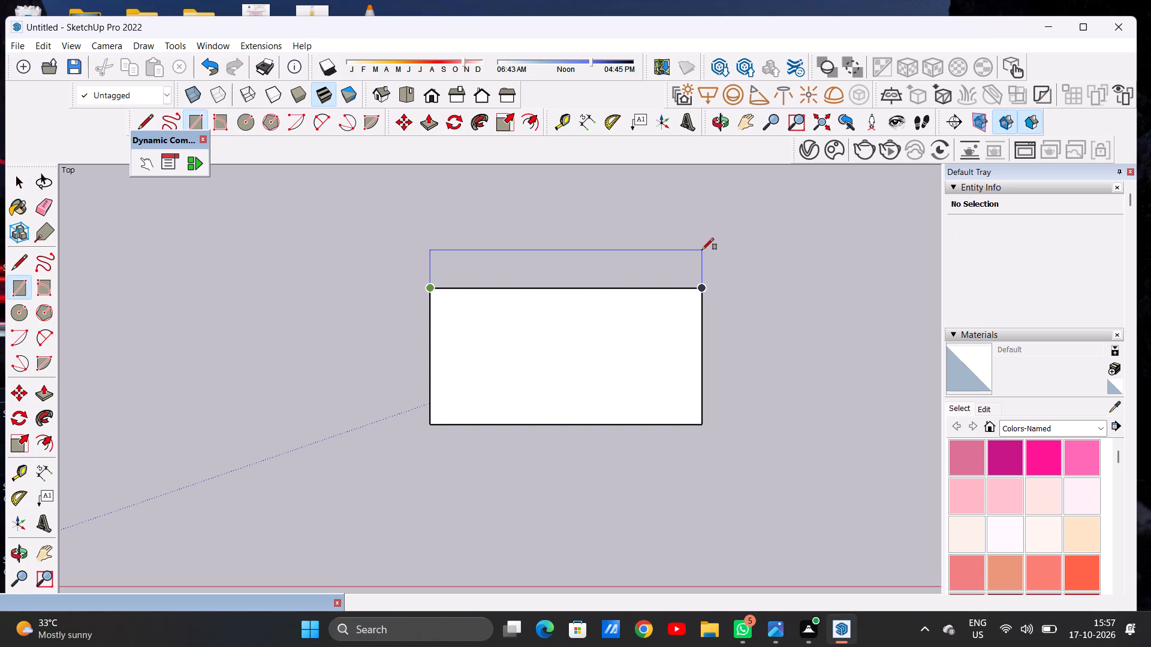
left_click(701, 215)
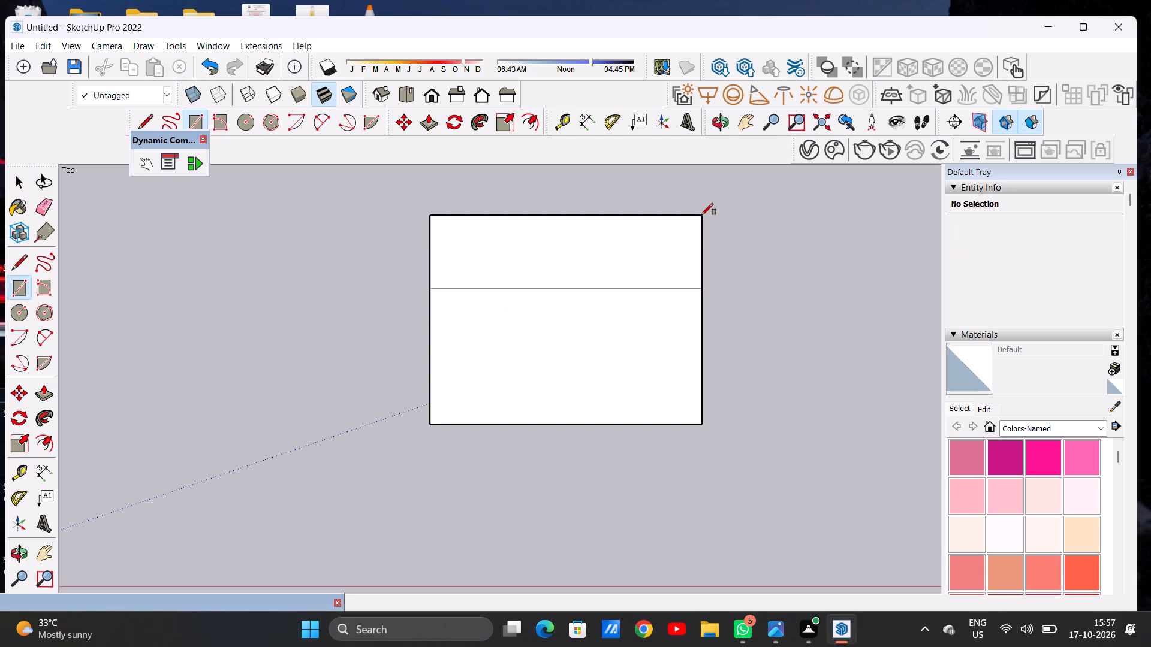
Draw a rectangle against the right side of the stacked faces, spanning their combined depth and about two thirds of their length.
key("r")
left_click(701, 215)
left_click(703, 426)
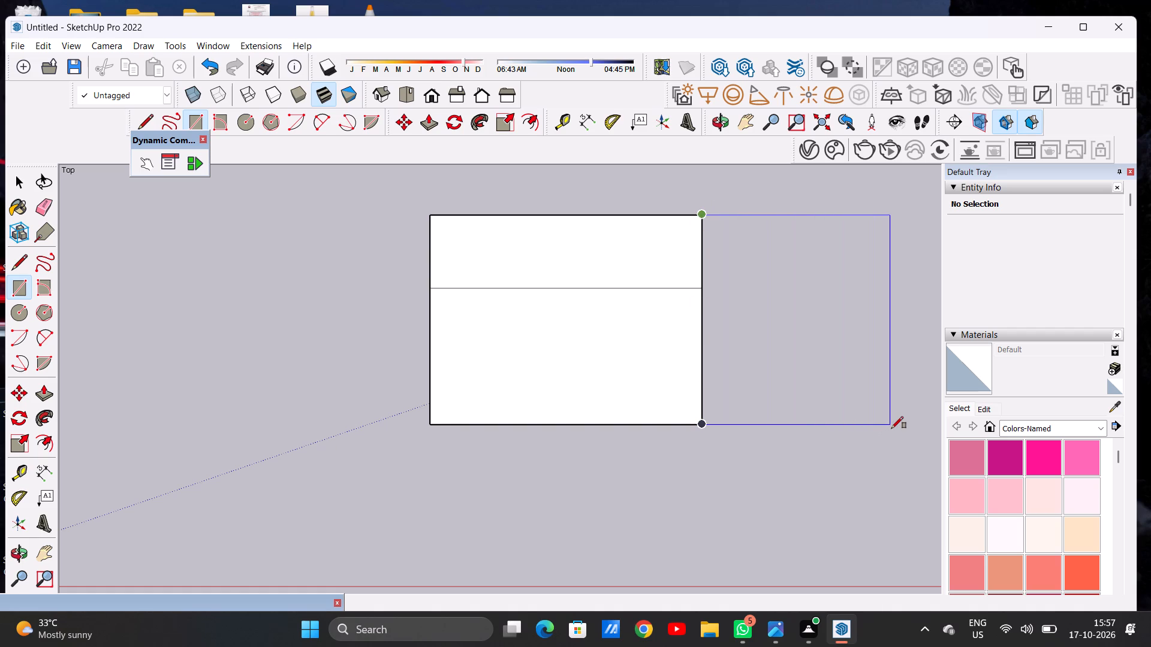
left_click(891, 428)
key("space")
Erase the interior dividing edges between the three rectangles to merge them into one face.
key("e")
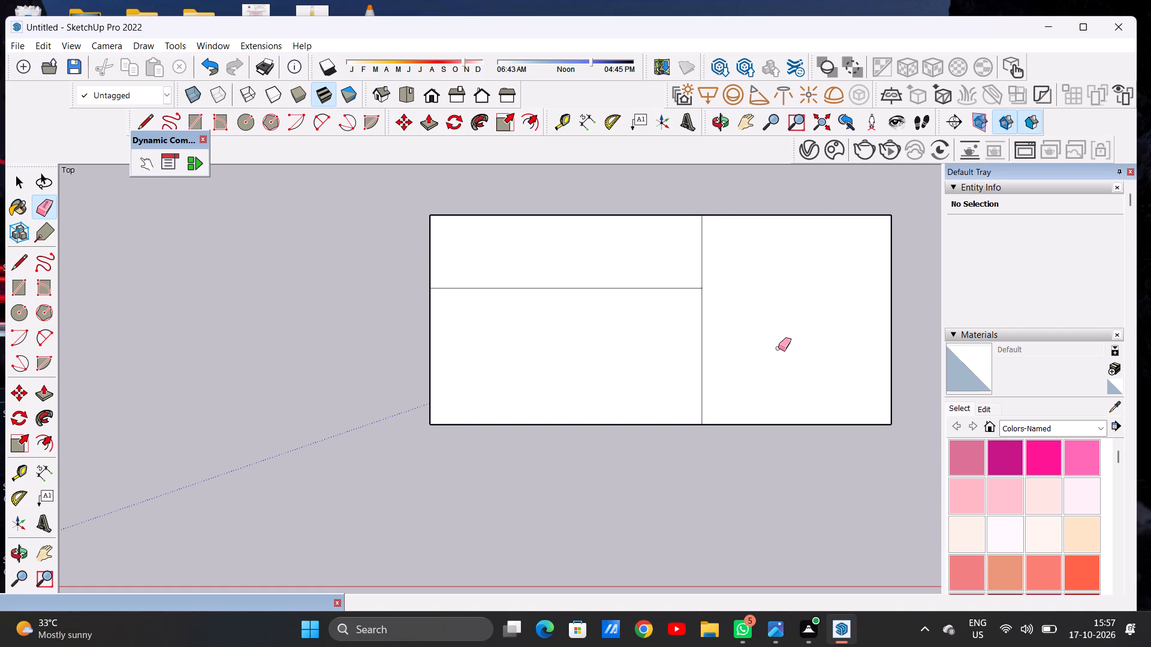
left_click_drag(736, 317, 682, 313)
left_click_drag(689, 256, 706, 254)
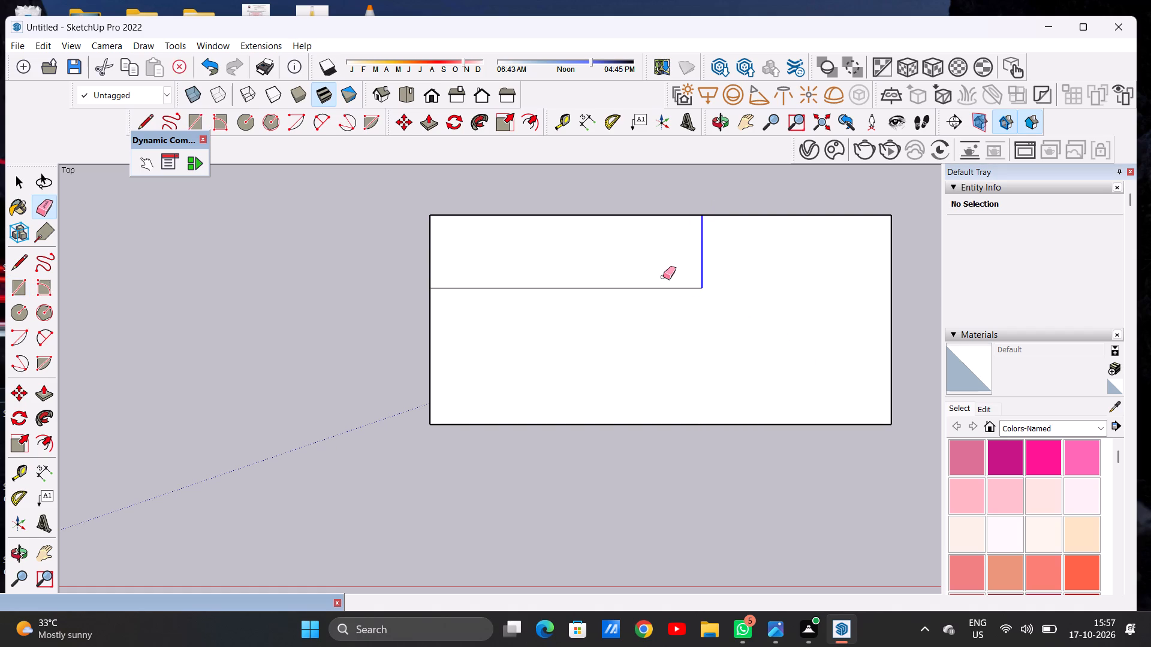
left_click_drag(663, 277, 660, 297)
key("space")
Extend the face beyond its upper long edge by about half its depth with a full-length rectangle, and erase the shared edge.
scroll(531, 409, "down", 8)
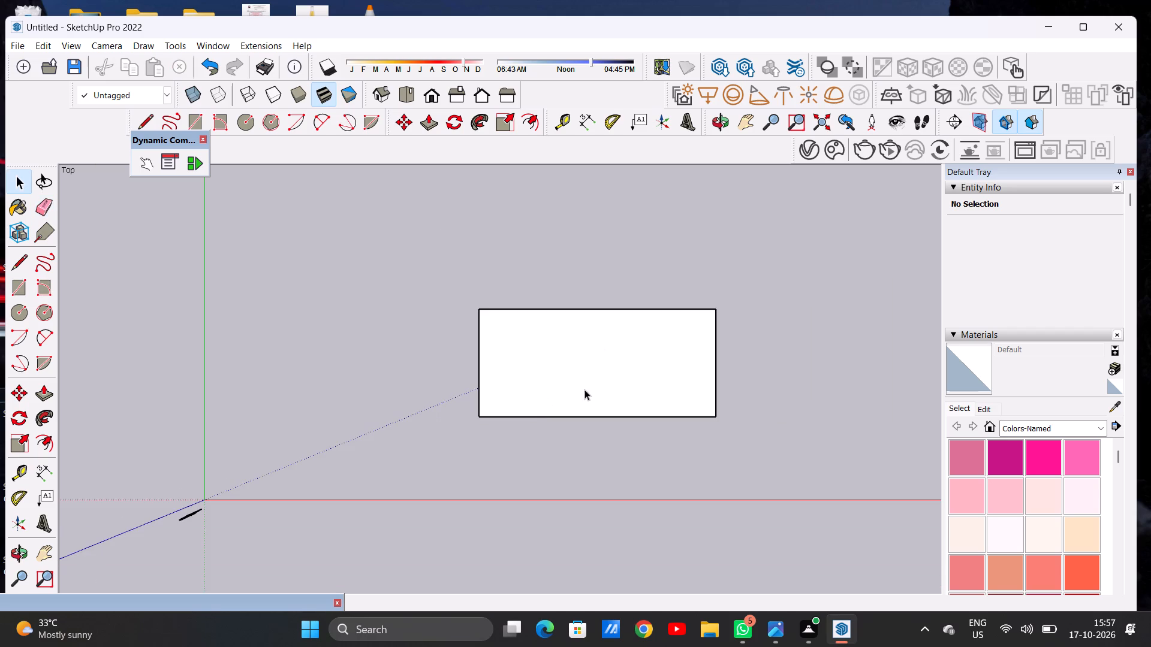
scroll(591, 384, "up", 5)
scroll(607, 288, "up", 1)
scroll(612, 378, "down", 6)
scroll(624, 341, "up", 1)
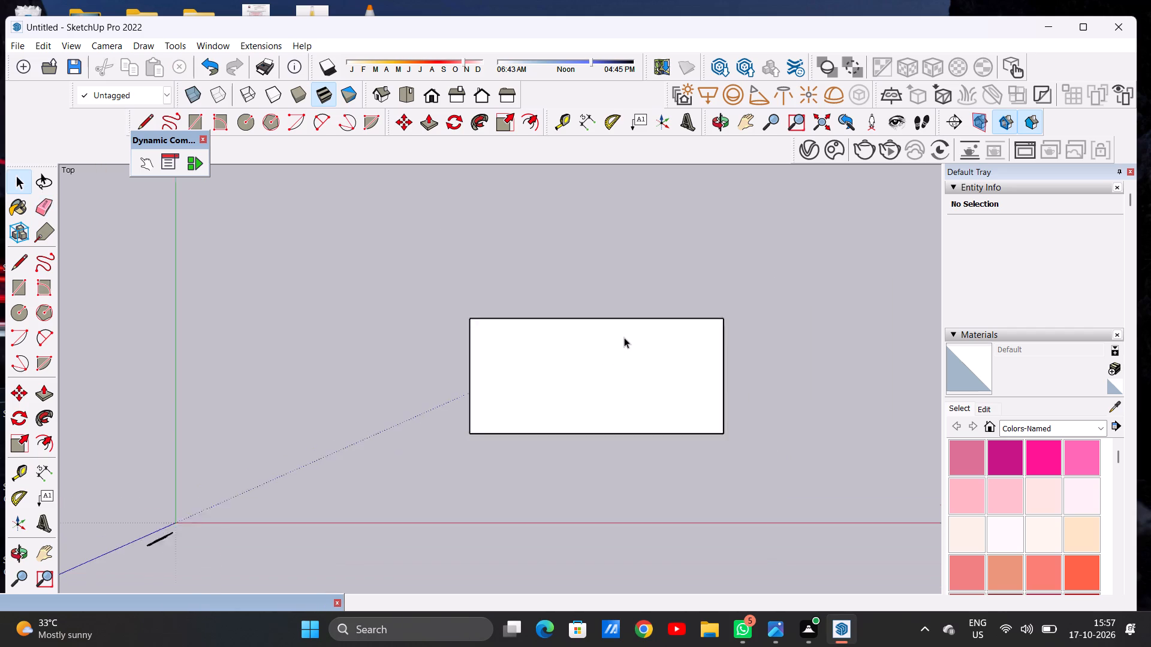
scroll(624, 337, "up", 6)
scroll(644, 349, "down", 6)
scroll(583, 324, "up", 3)
scroll(583, 324, "down", 1)
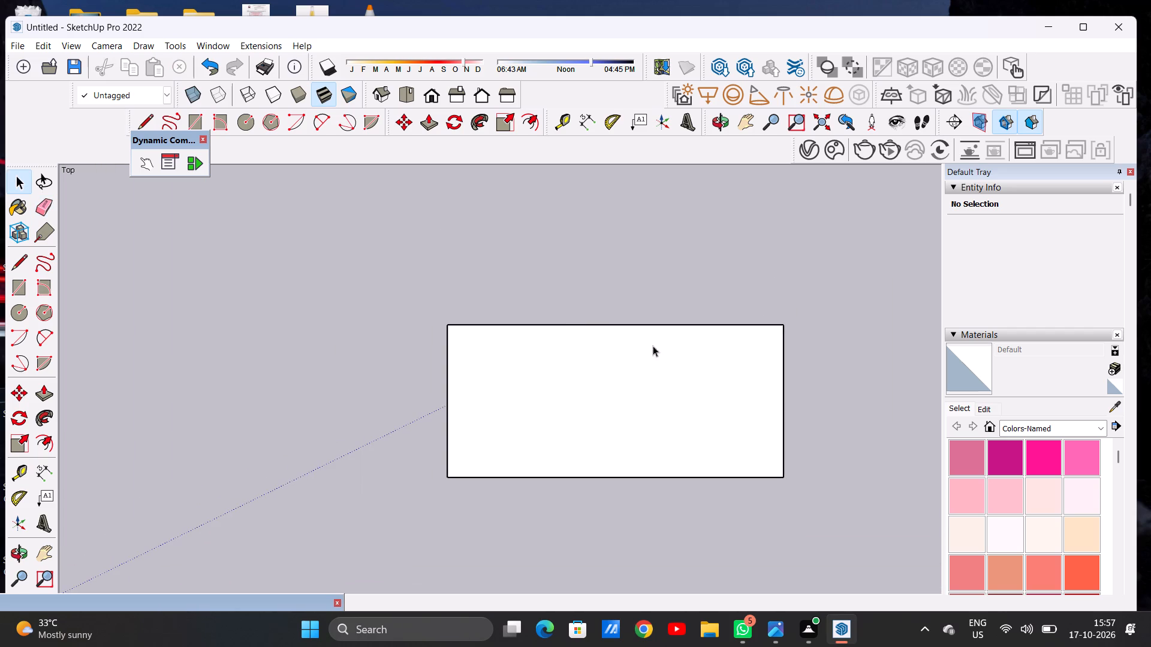
scroll(687, 376, "up", 2)
key("r")
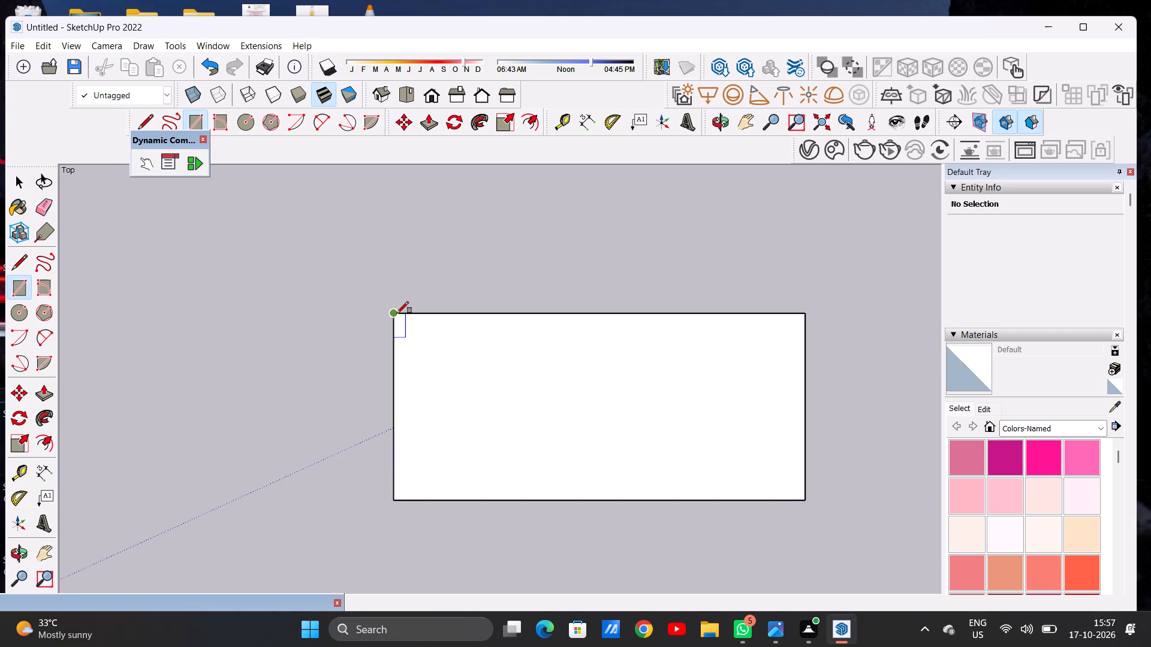
left_click(397, 313)
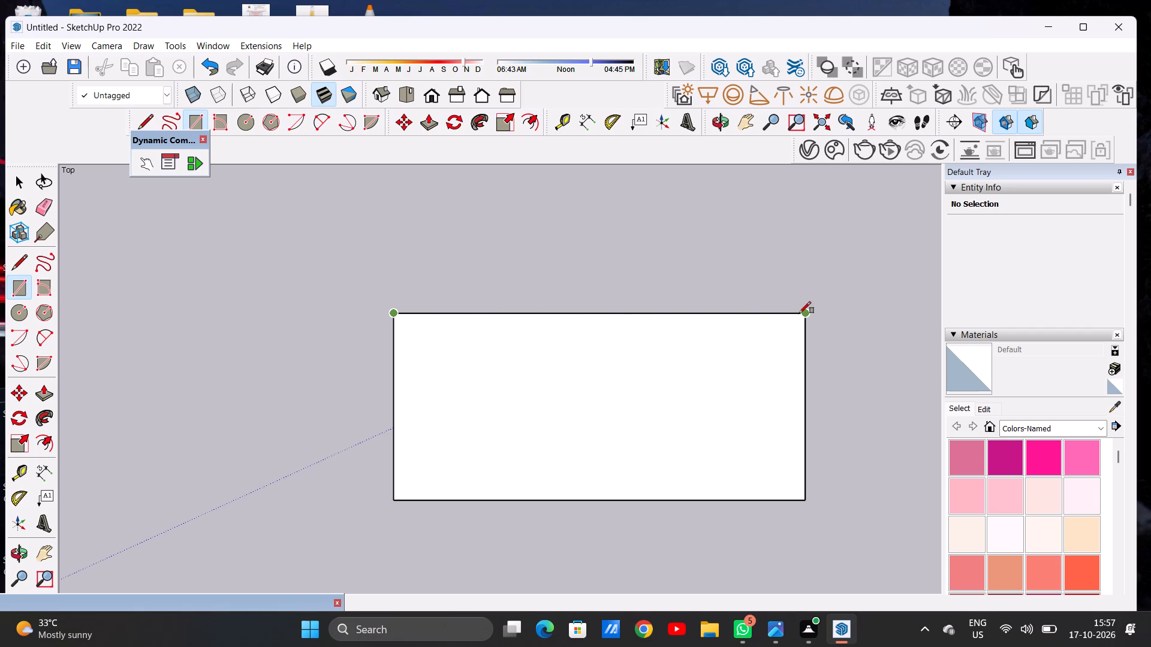
left_click(799, 313)
left_click(794, 211)
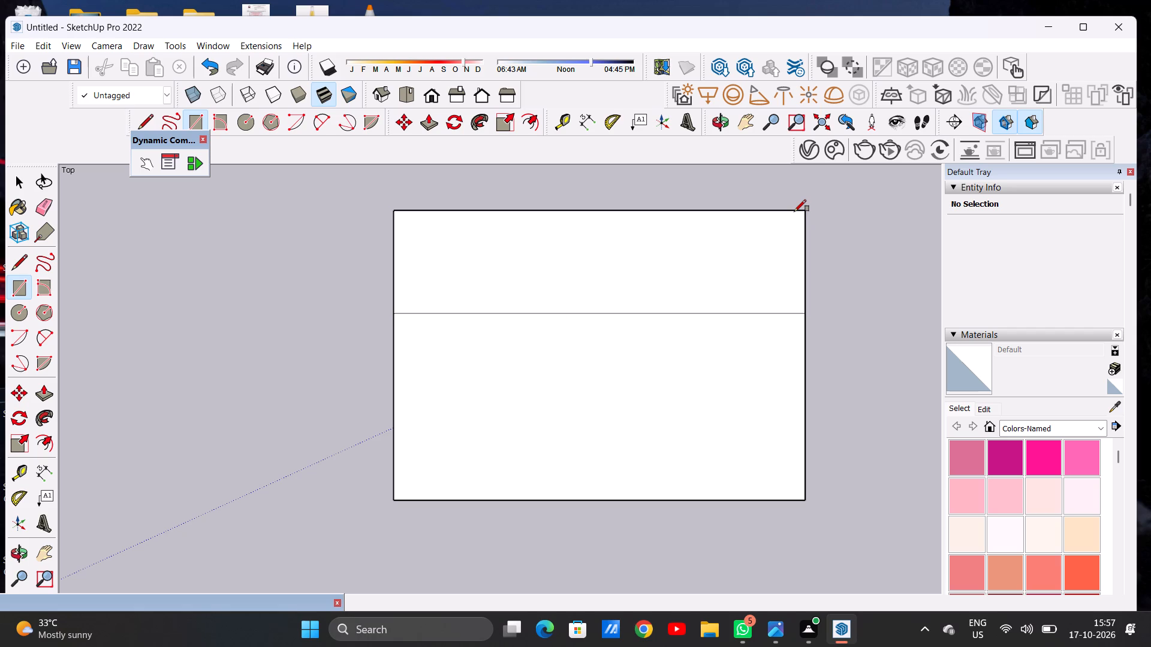
key("space")
type("E")
left_click_drag(706, 307, 709, 313)
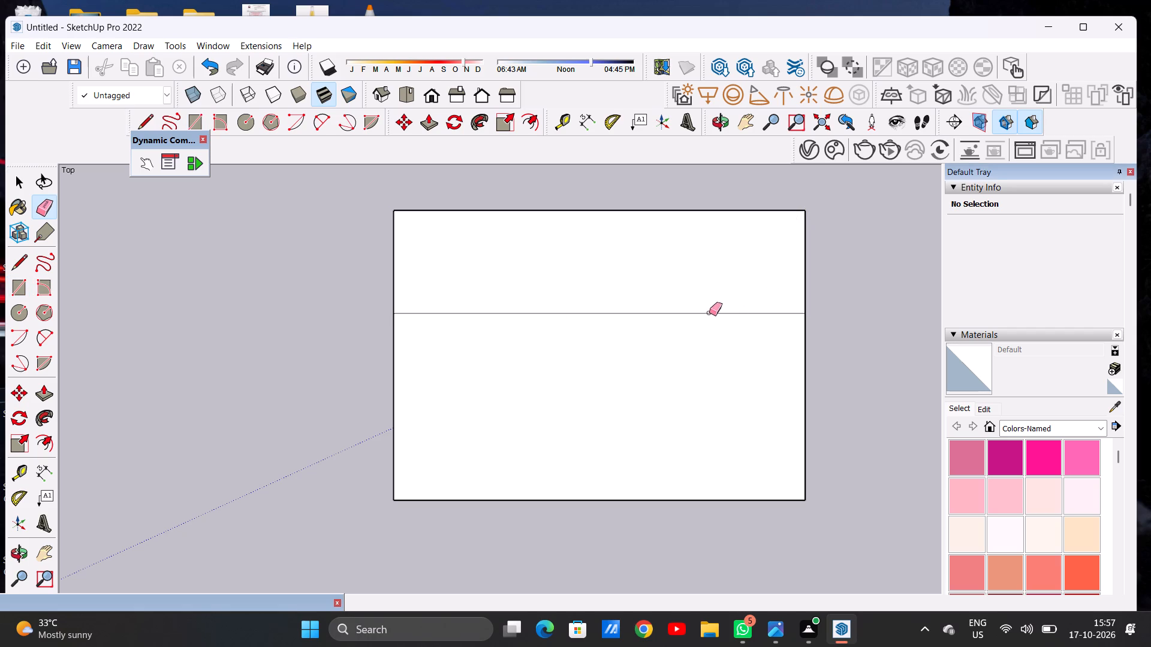
left_click_drag(709, 313, 712, 329)
Extend the face past its right side by about a quarter of its length with a full-depth rectangle, and erase the shared edge.
key("r")
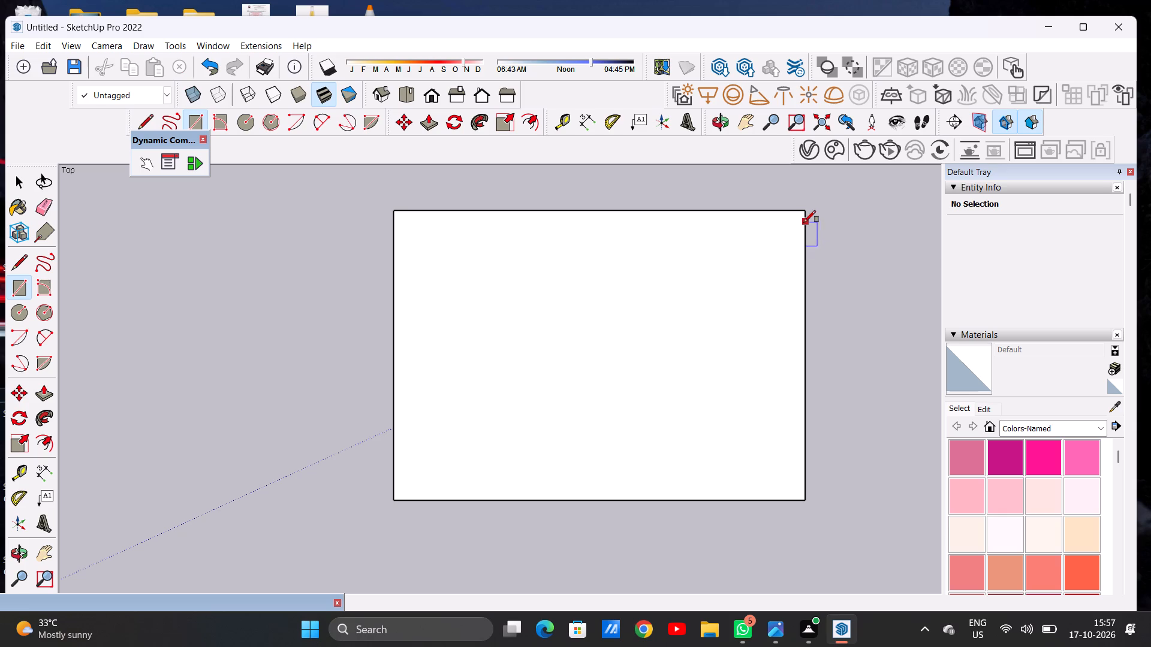
left_click(802, 214)
left_click(803, 501)
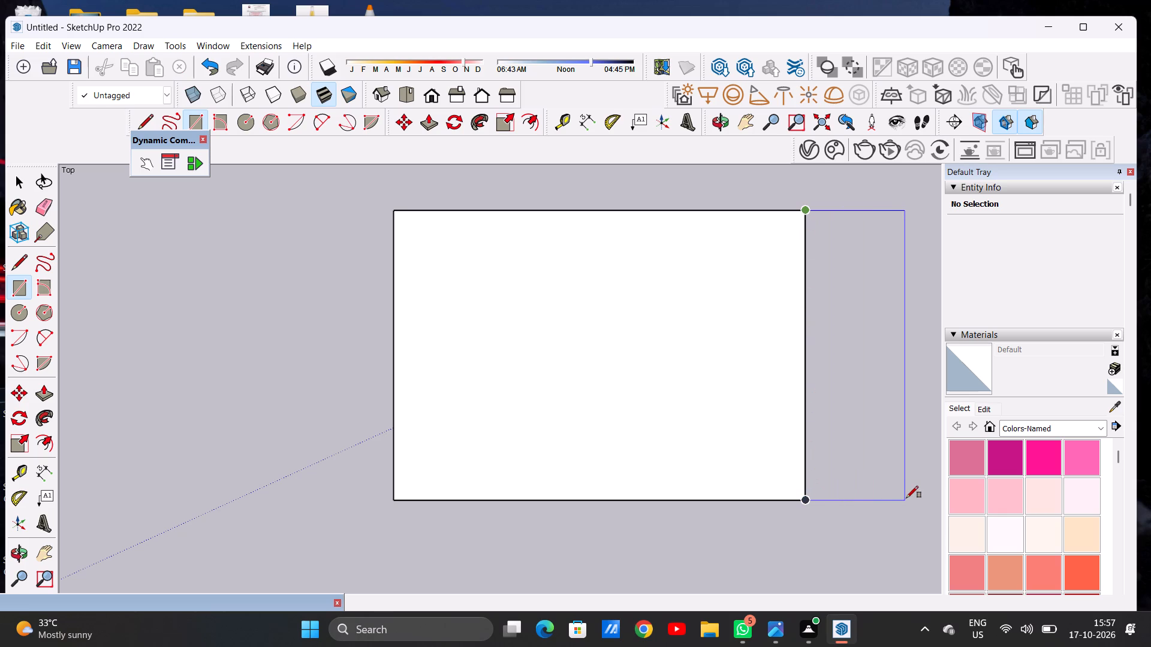
left_click(919, 493)
key("space")
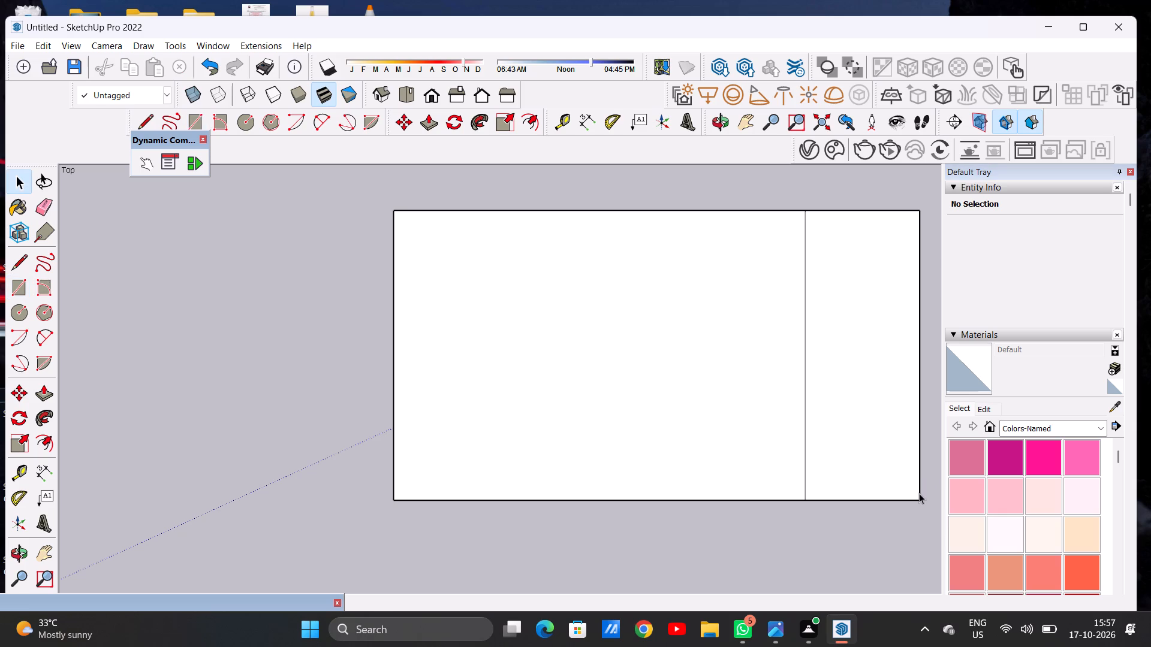
type("E")
left_click_drag(832, 432, 783, 430)
Extend the enlarged face beyond its upper edge by nearly half its depth with a full-length rectangle, and erase the shared edge.
scroll(624, 467, "down", 7)
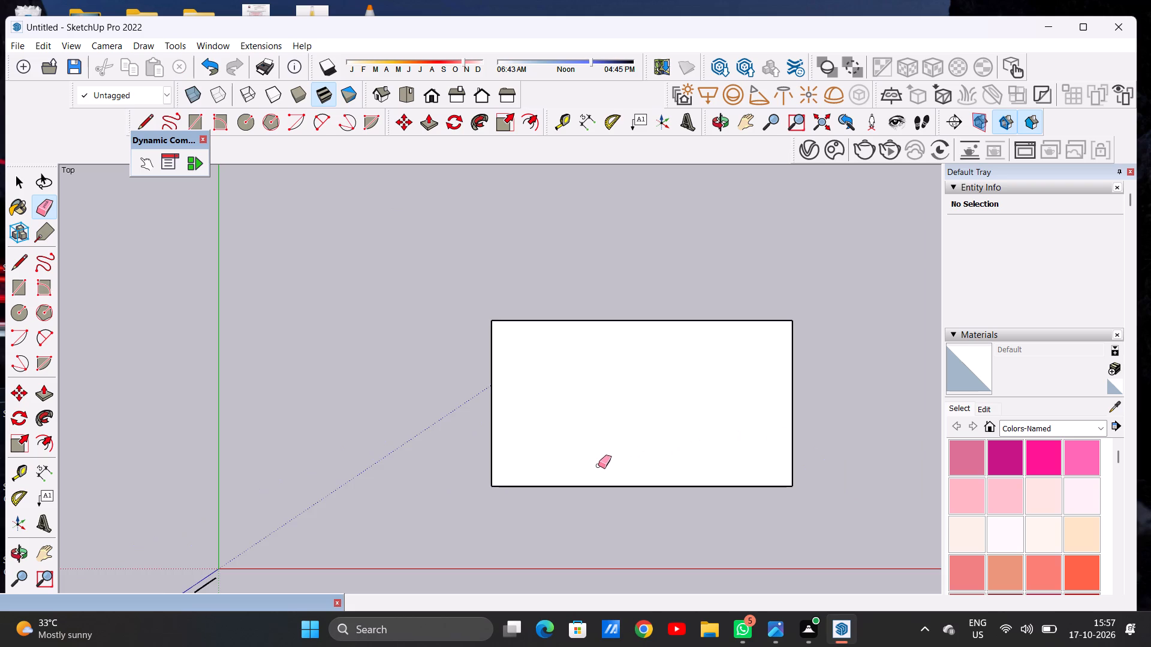
scroll(649, 443, "up", 2)
key("space")
key("r")
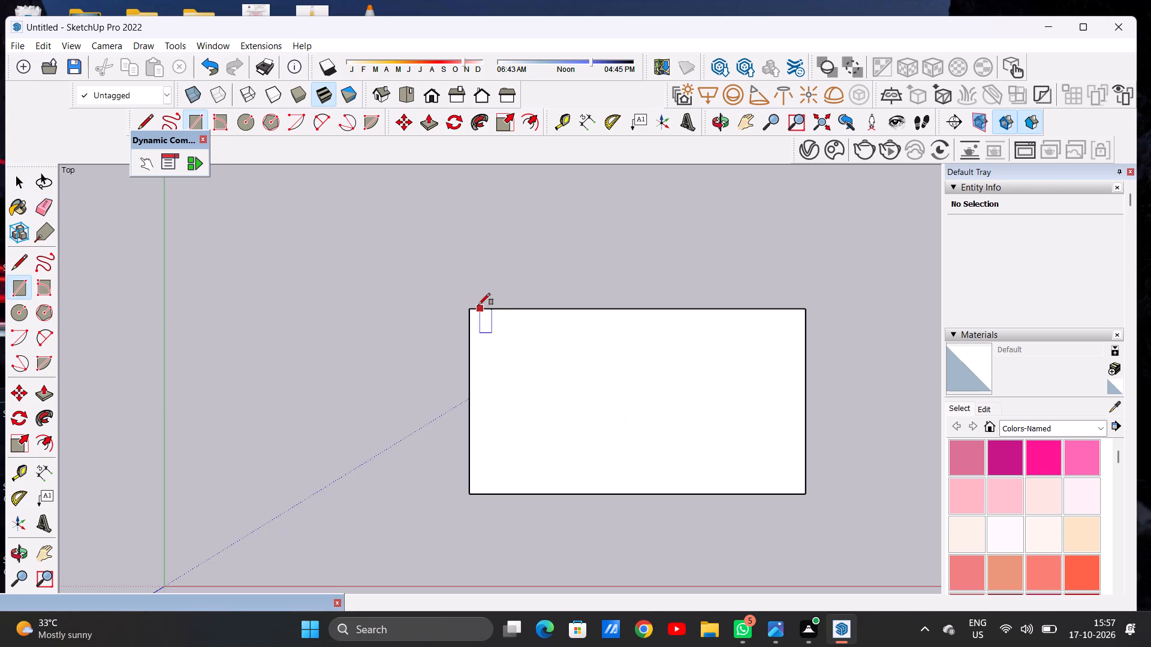
left_click(468, 309)
left_click(802, 312)
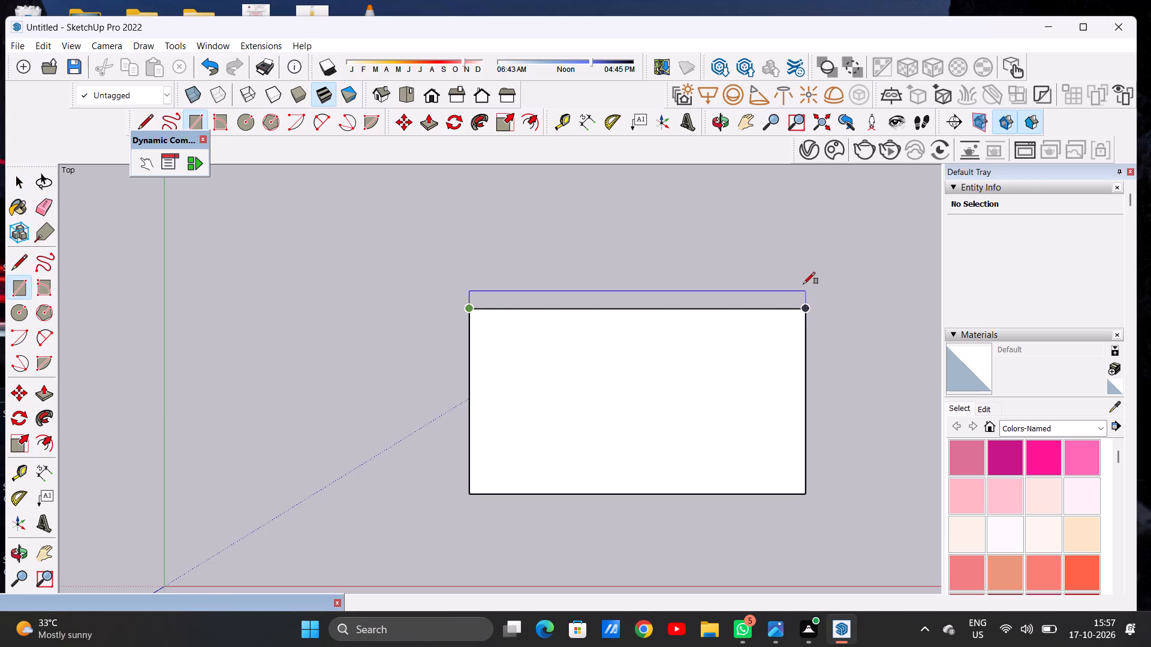
left_click(807, 223)
key("space")
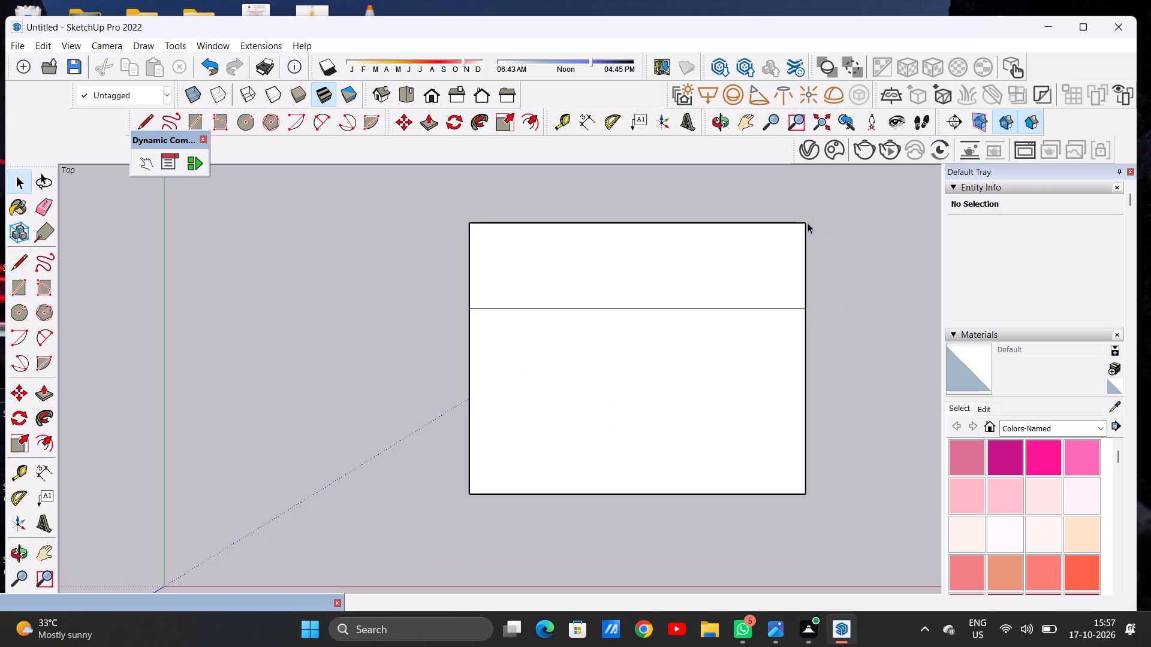
key("e")
left_click_drag(722, 298, 716, 327)
Extend the face past its right side with a full-depth rectangle to about 84 ft total length, and erase the shared edge.
scroll(496, 392, "down", 6)
scroll(547, 385, "down", 1)
scroll(547, 385, "up", 2)
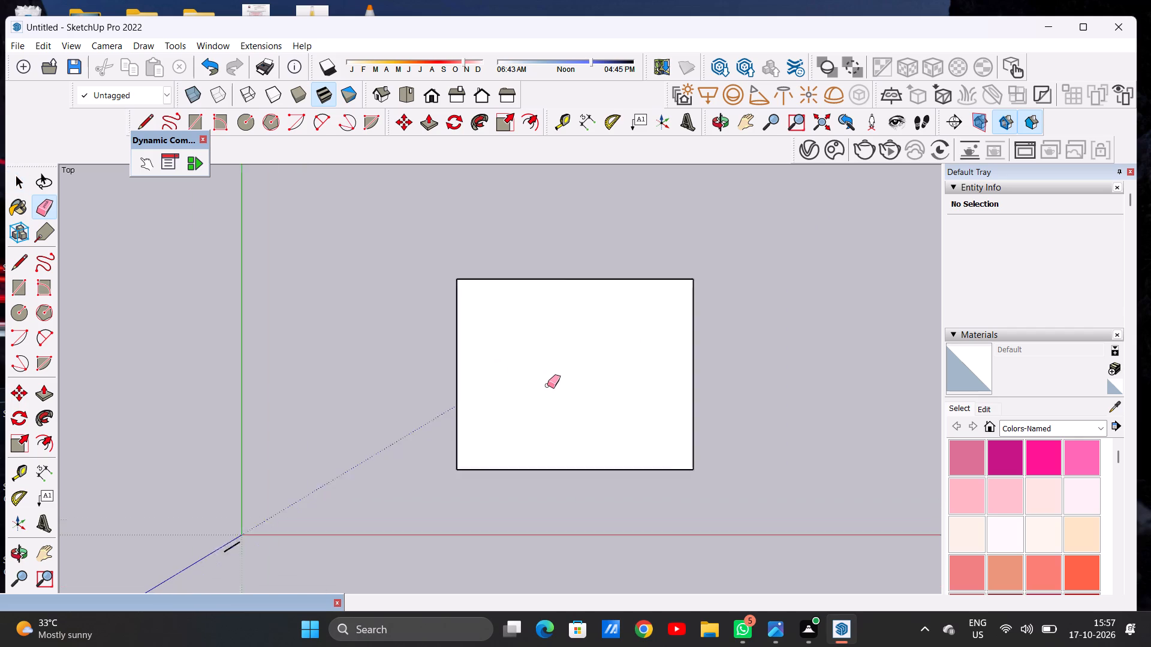
scroll(547, 385, "up", 2)
key("r")
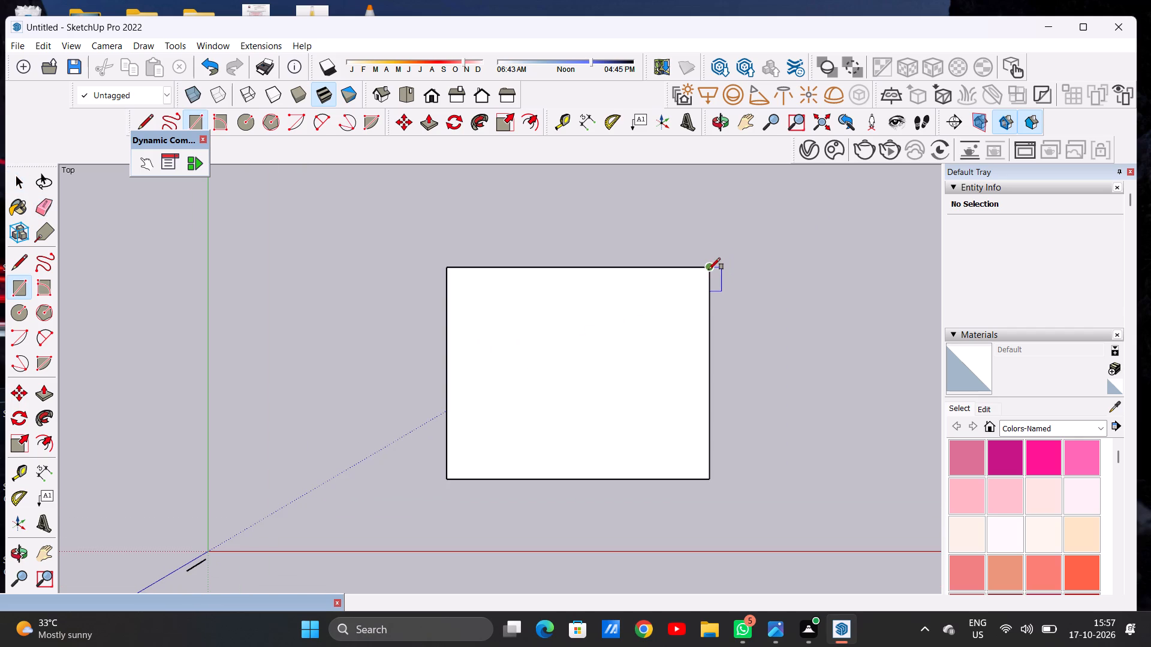
left_click(709, 270)
left_click(707, 481)
left_click(863, 470)
key("space")
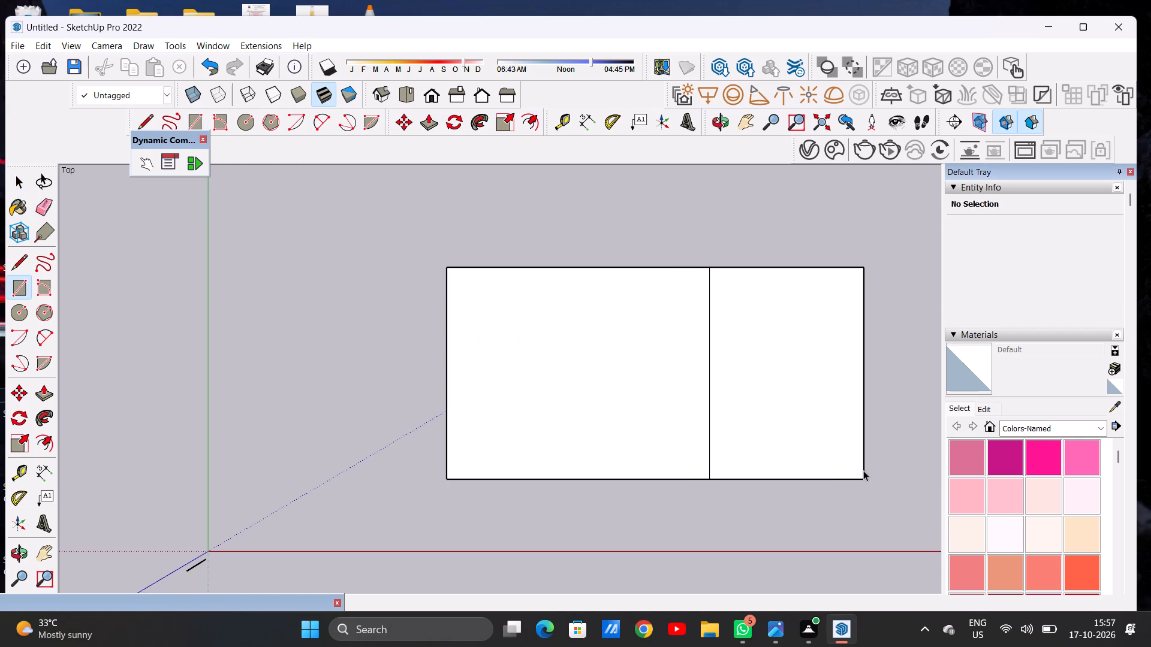
key("e")
left_click_drag(722, 401, 676, 400)
key("space")
Measure the length of the face's upper long edge with the Dimension tool, without placing a dimension.
scroll(581, 471, "down", 5)
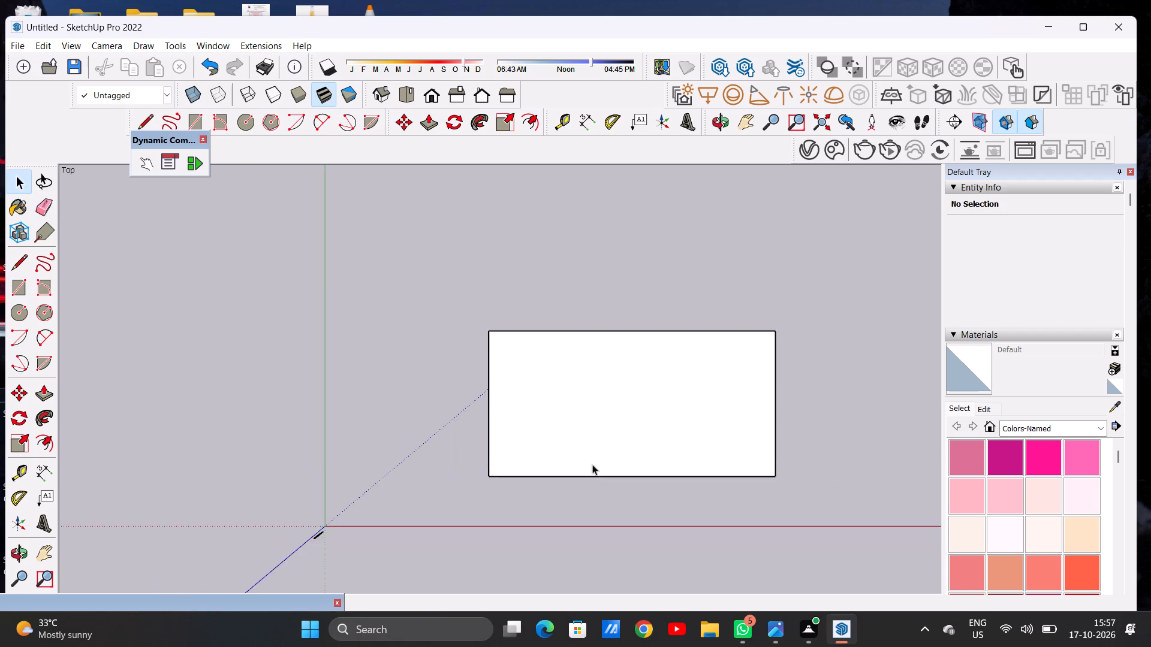
scroll(613, 452, "up", 5)
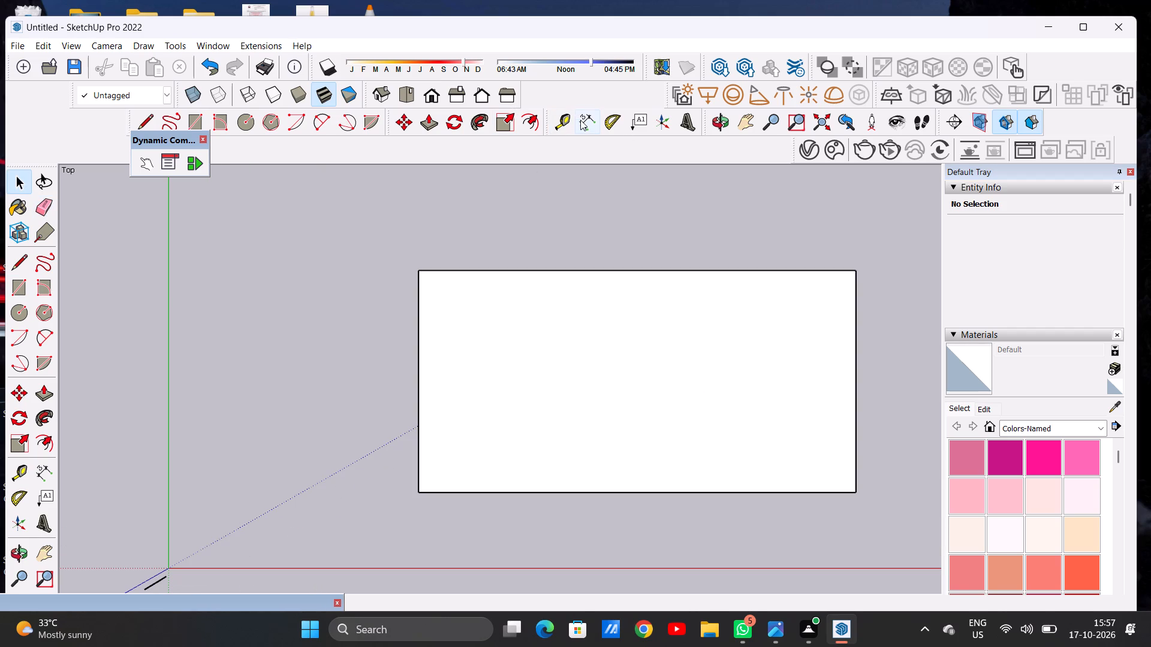
left_click(580, 120)
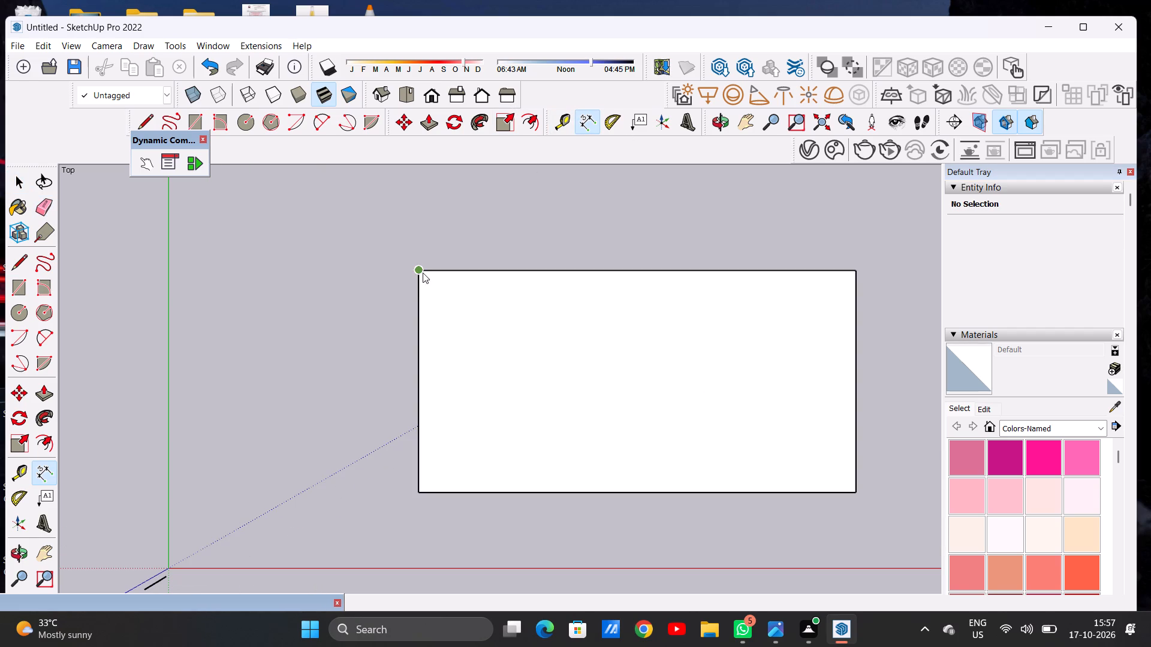
left_click(423, 273)
left_click(855, 270)
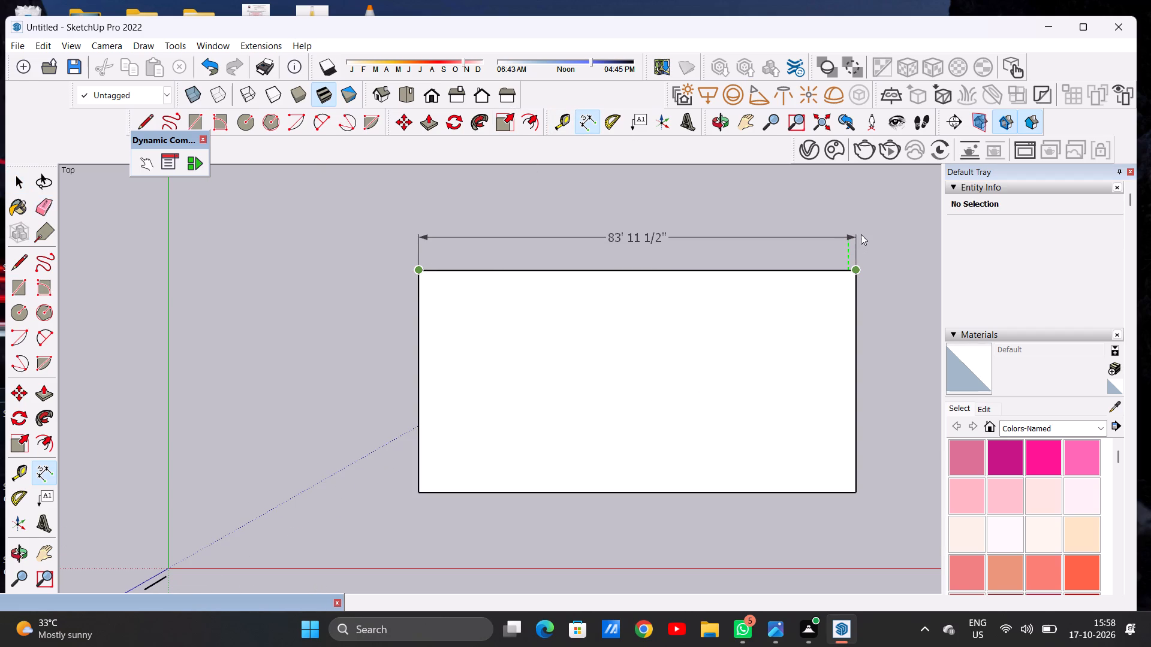
key("space")
Push/Pull the large rectangular face upward by 9" to form a thin slab.
scroll(584, 355, "down", 7)
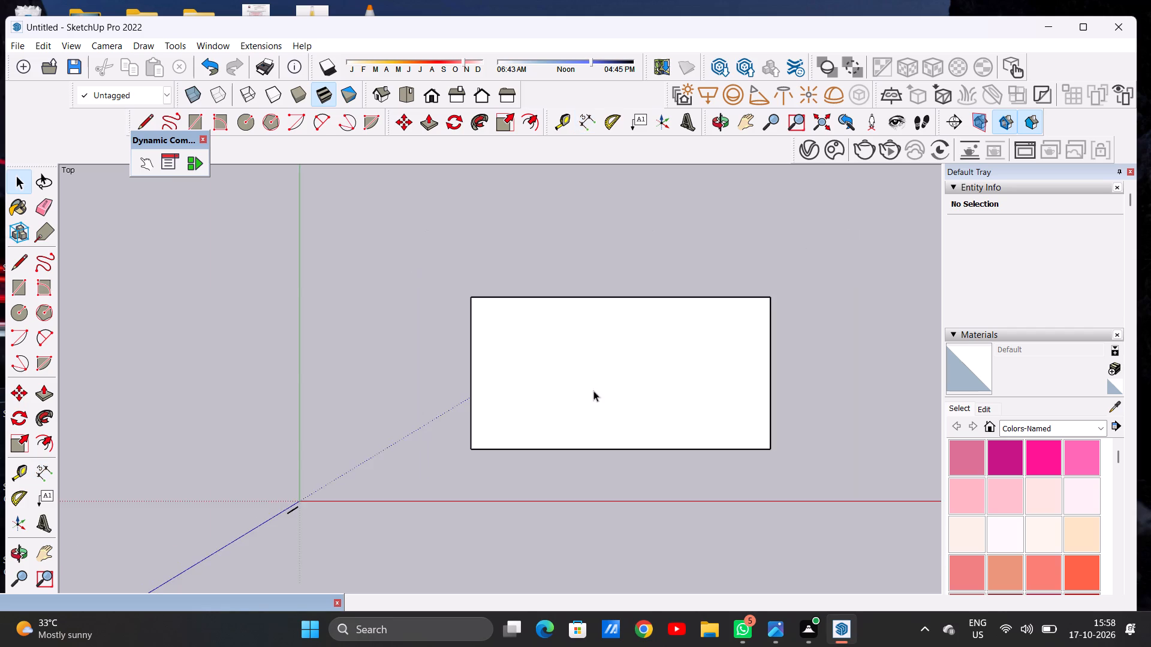
scroll(650, 391, "up", 4)
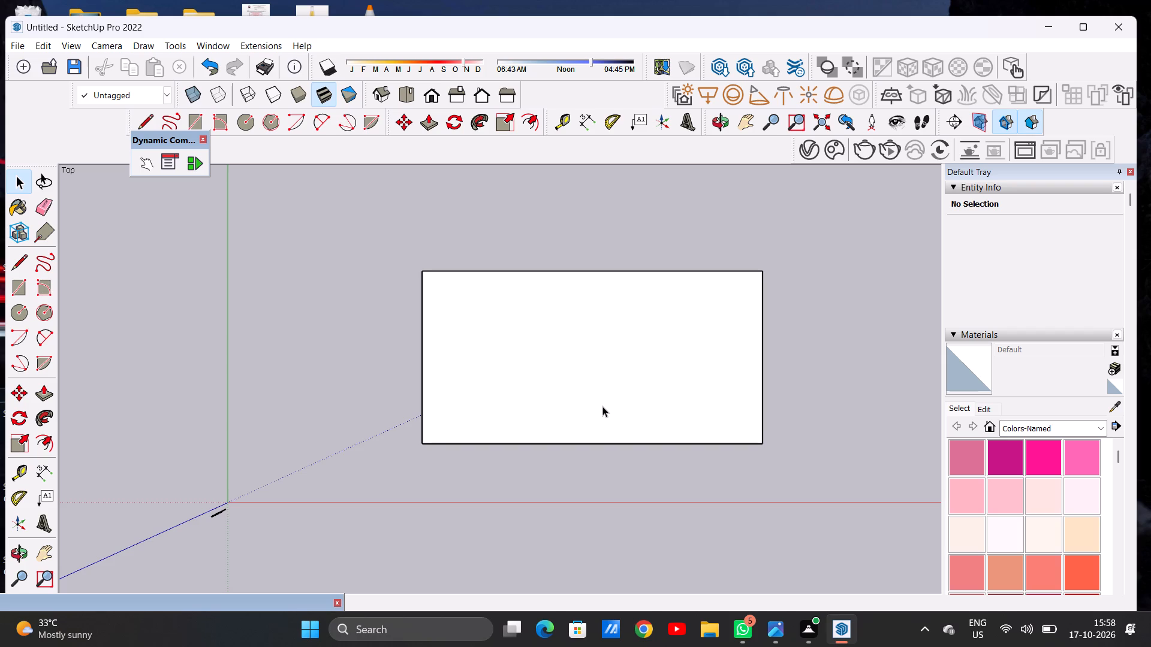
scroll(602, 406, "down", 3)
scroll(602, 406, "down", 20)
scroll(602, 406, "down", 2)
scroll(619, 404, "up", 7)
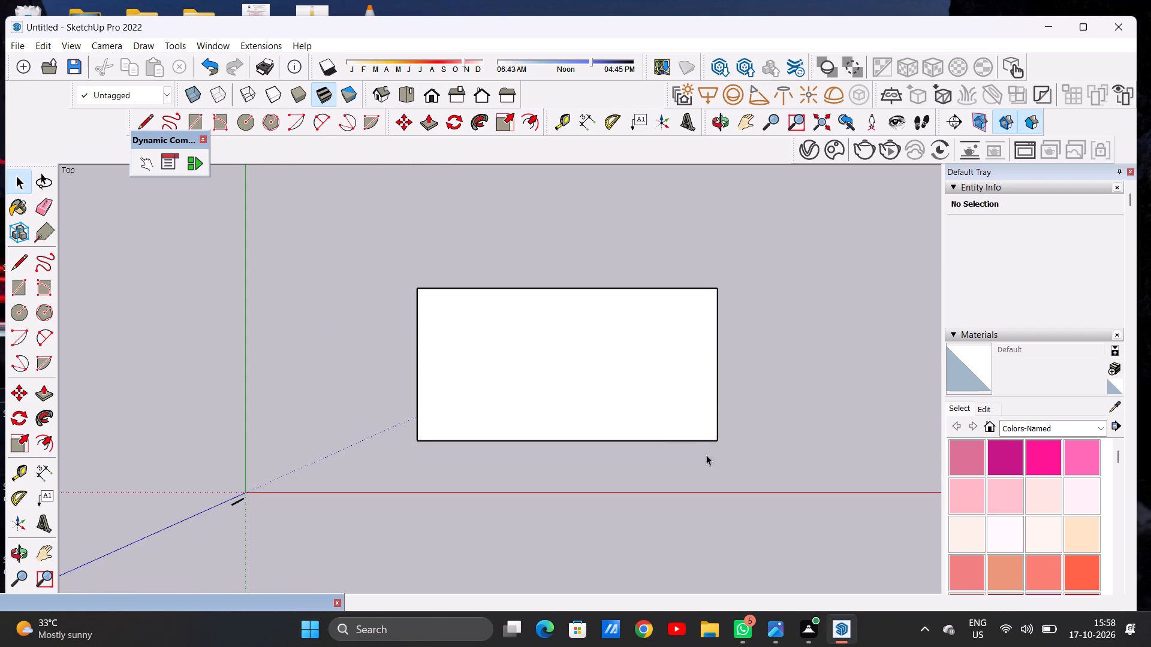
middle_click_drag(716, 468, 711, 355)
middle_click_drag(698, 446, 690, 401)
middle_click_drag(690, 401, 688, 395)
scroll(688, 412, "up", 1)
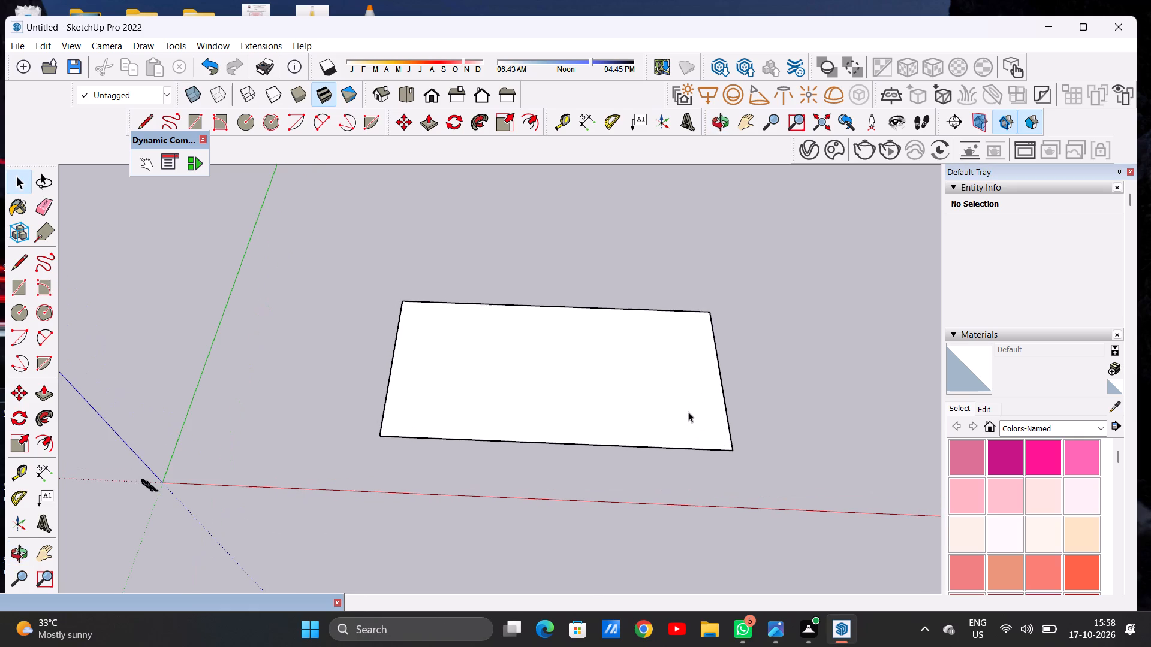
key("p")
left_click(705, 418)
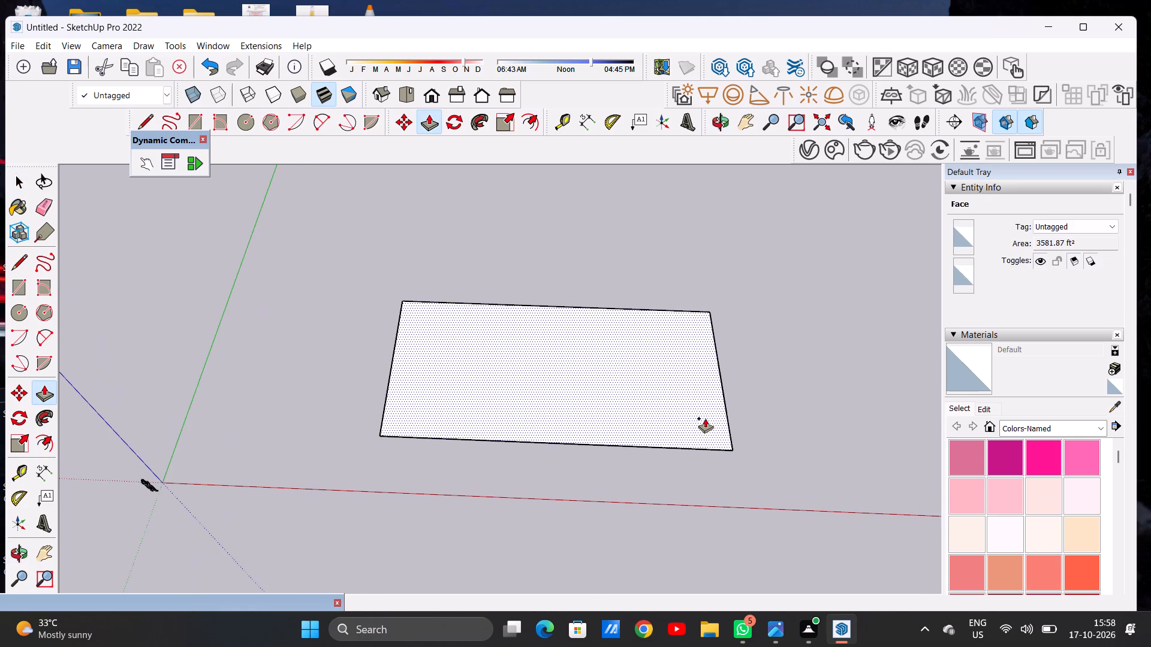
type("9\"")
key("Return")
key("space")
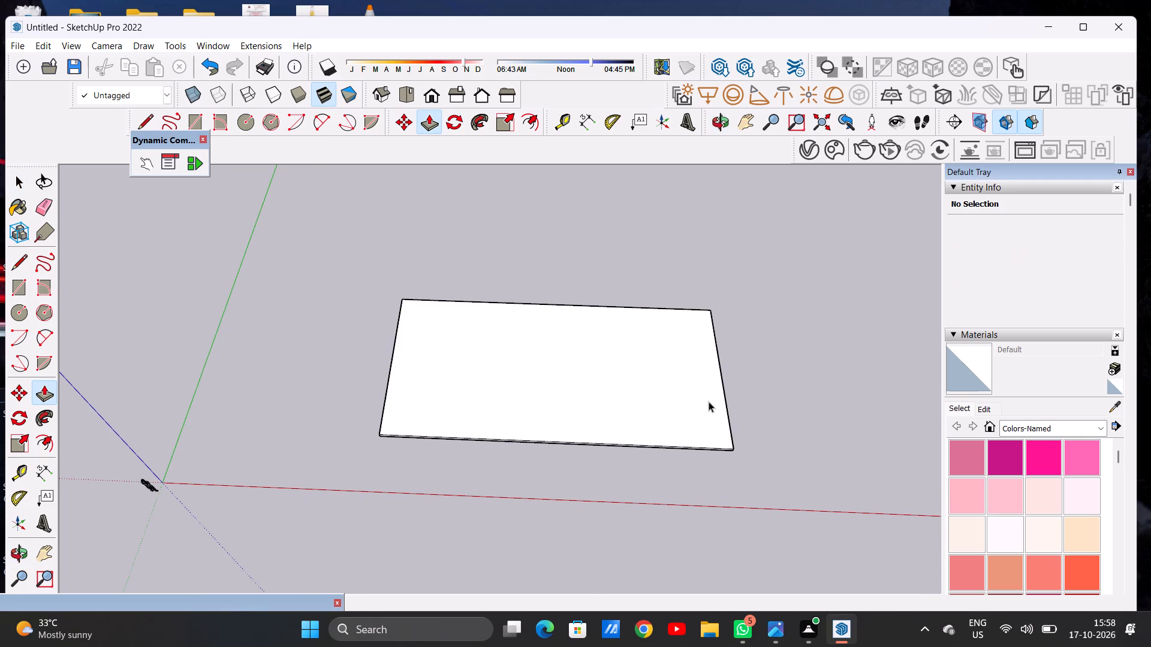
Offset the slab's top outline slightly inward to form a narrow border strip around all four sides.
scroll(725, 462, "up", 12)
middle_click_drag(727, 467, 729, 371)
scroll(685, 453, "down", 16)
scroll(689, 422, "up", 4)
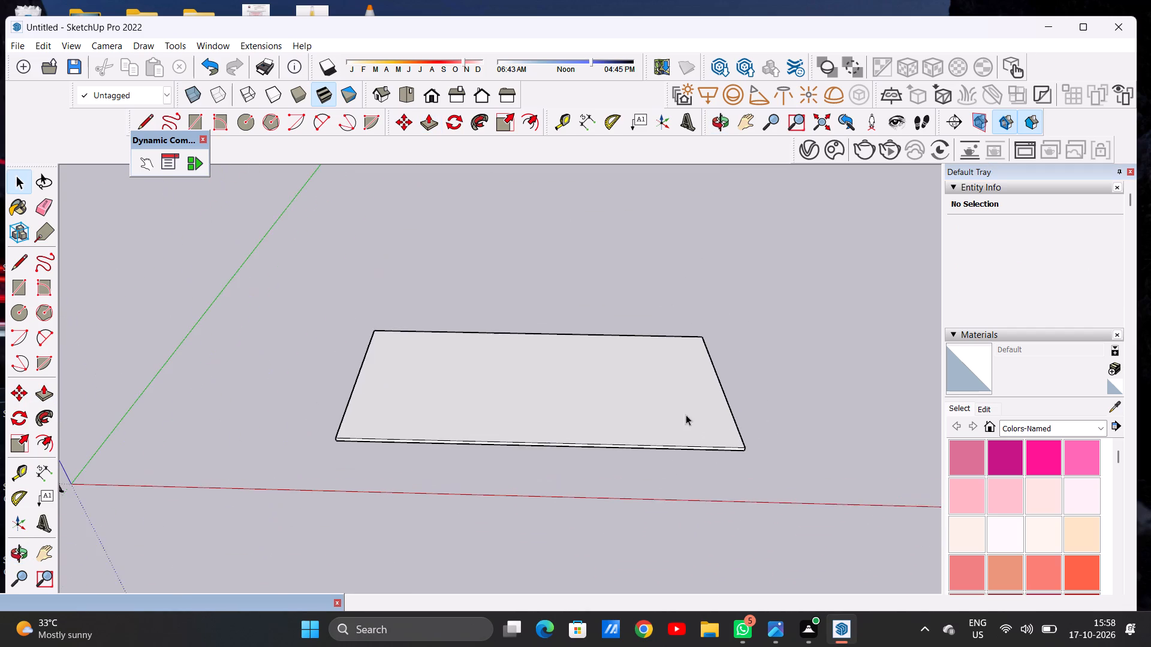
middle_click_drag(643, 355, 651, 492)
scroll(647, 378, "down", 4)
middle_click_drag(646, 377, 643, 406)
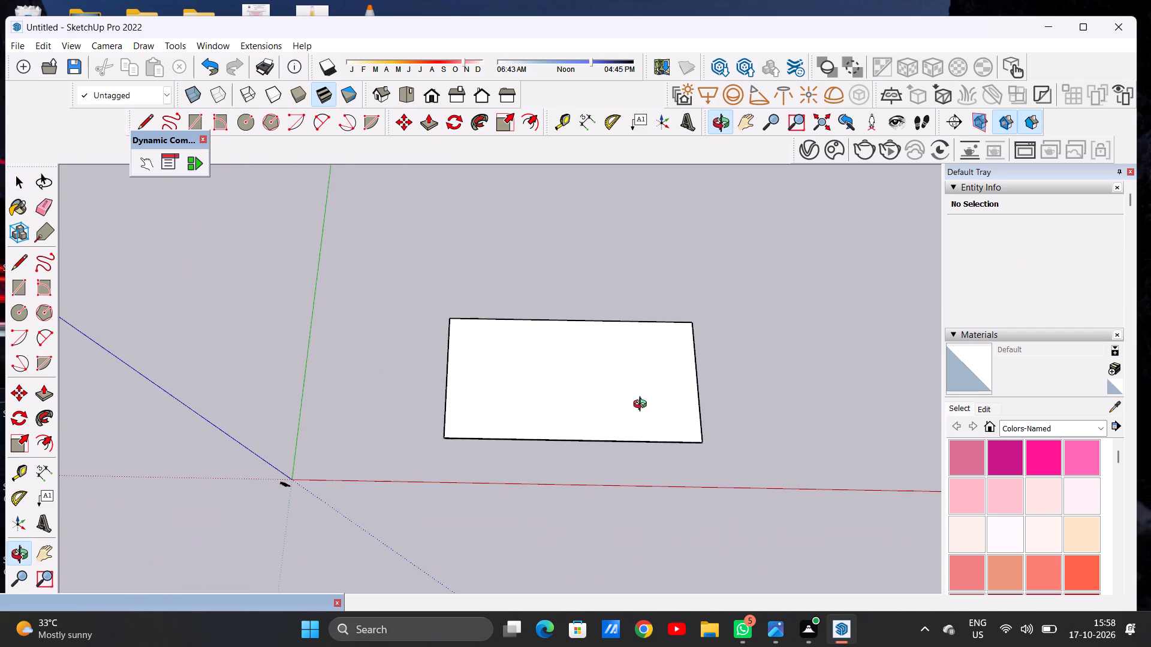
middle_click_drag(643, 406, 643, 411)
scroll(706, 412, "up", 1)
scroll(603, 407, "up", 2)
type("OF")
left_click(578, 294)
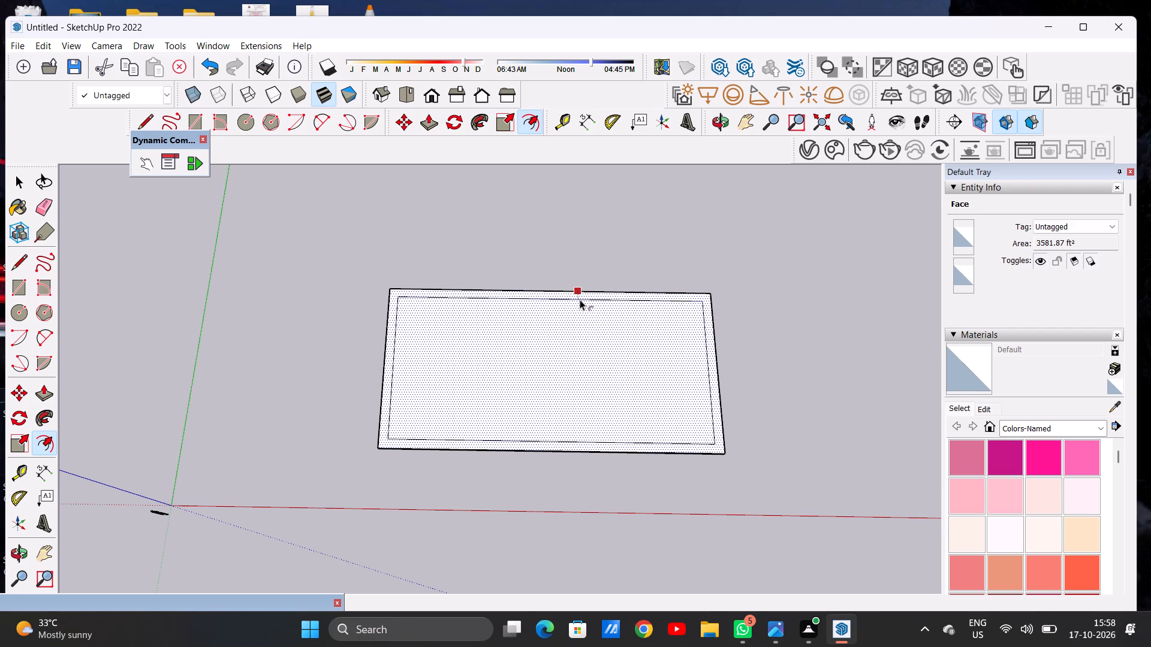
left_click(580, 300)
key("space")
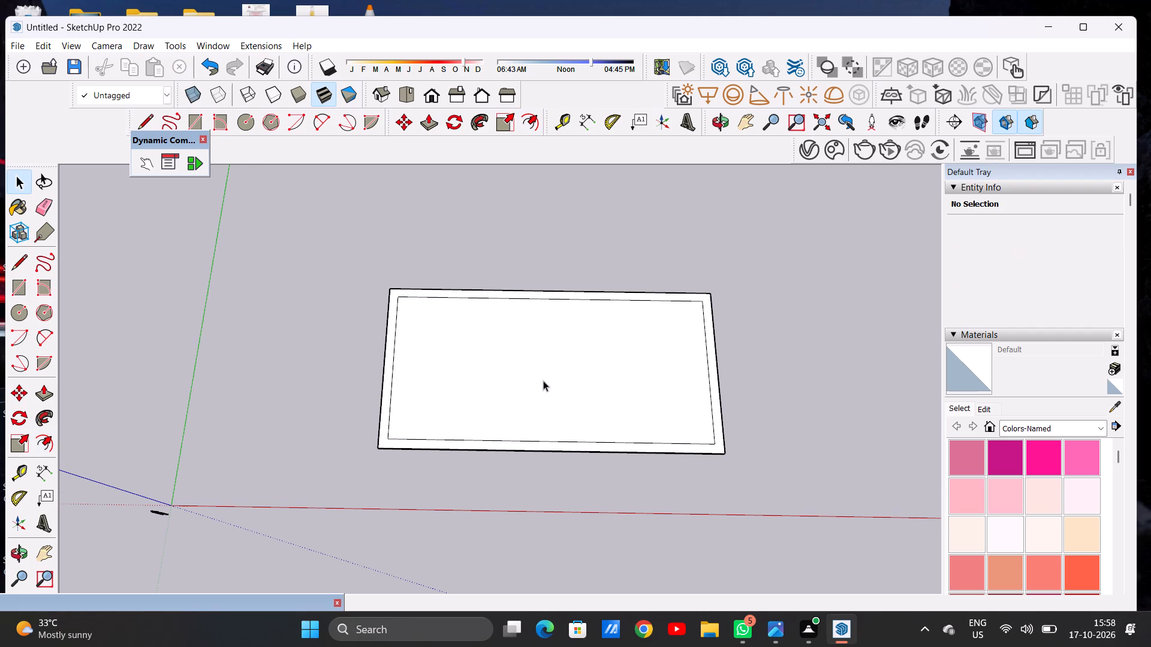
Separate the left part of the front border strip with a line across it just left of mid-length and one from the inner front-left corner to the outer left edge.
scroll(544, 392, "down", 6)
scroll(556, 410, "up", 4)
scroll(594, 374, "down", 4)
scroll(586, 403, "up", 4)
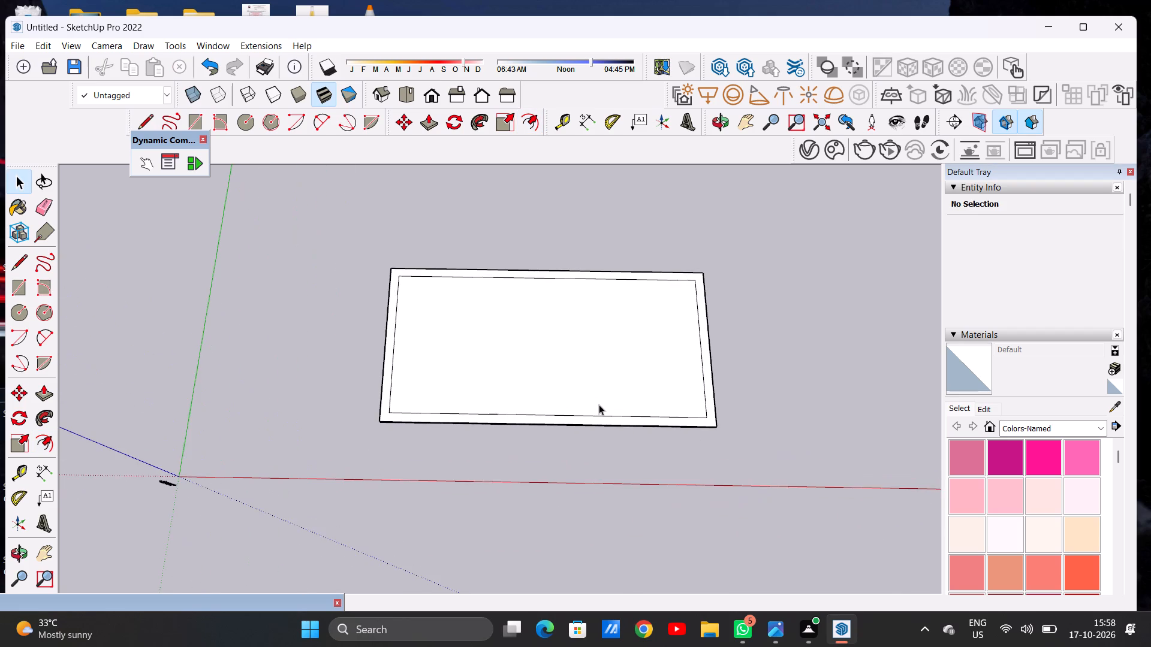
scroll(599, 404, "up", 1)
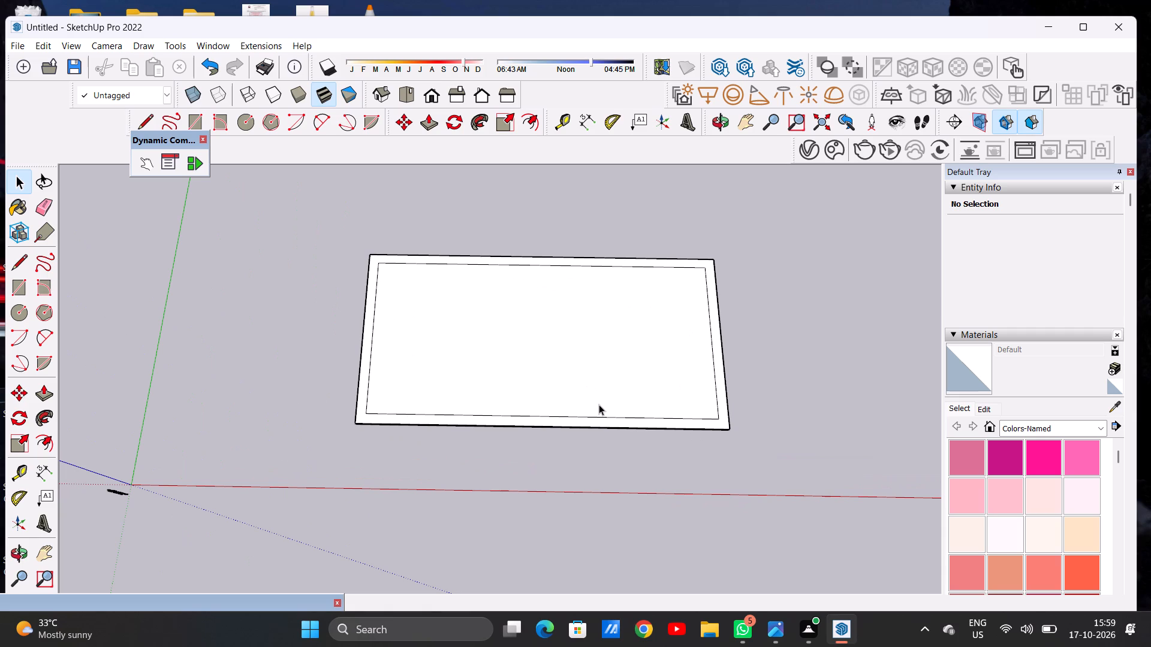
key("l")
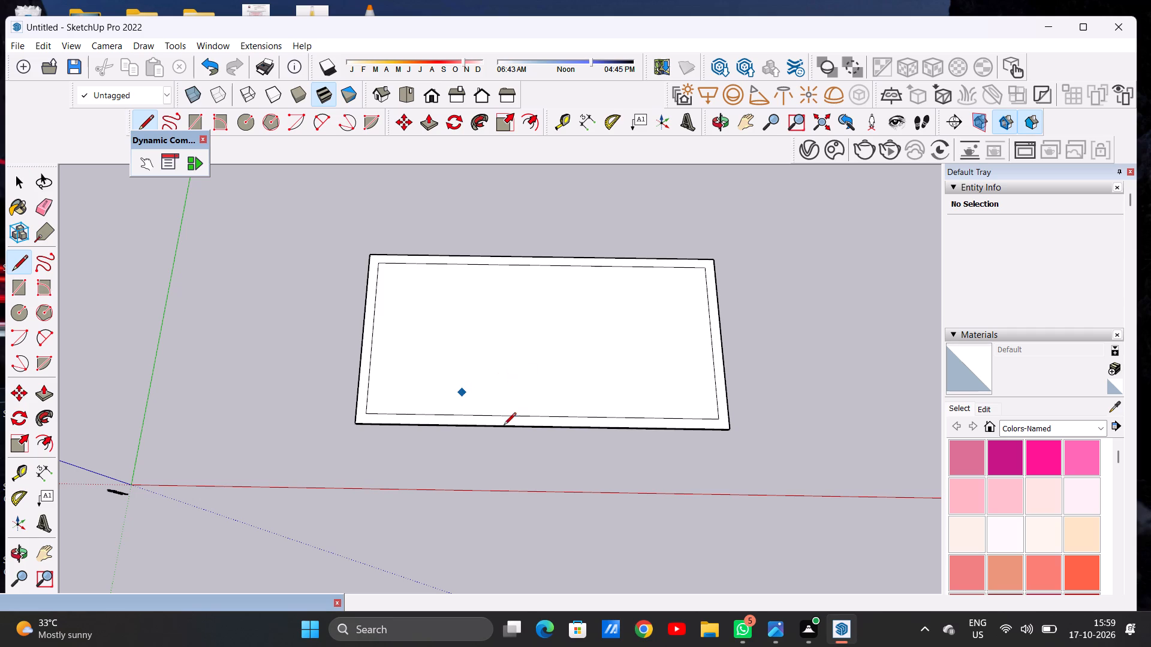
scroll(504, 431, "up", 3)
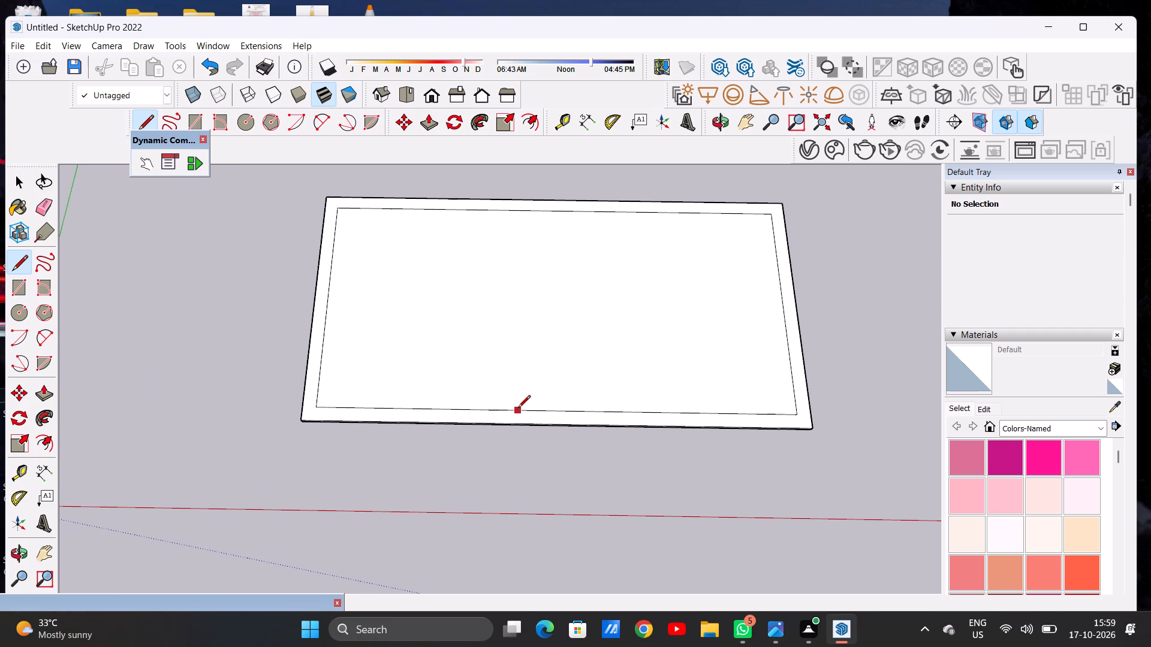
left_click(521, 409)
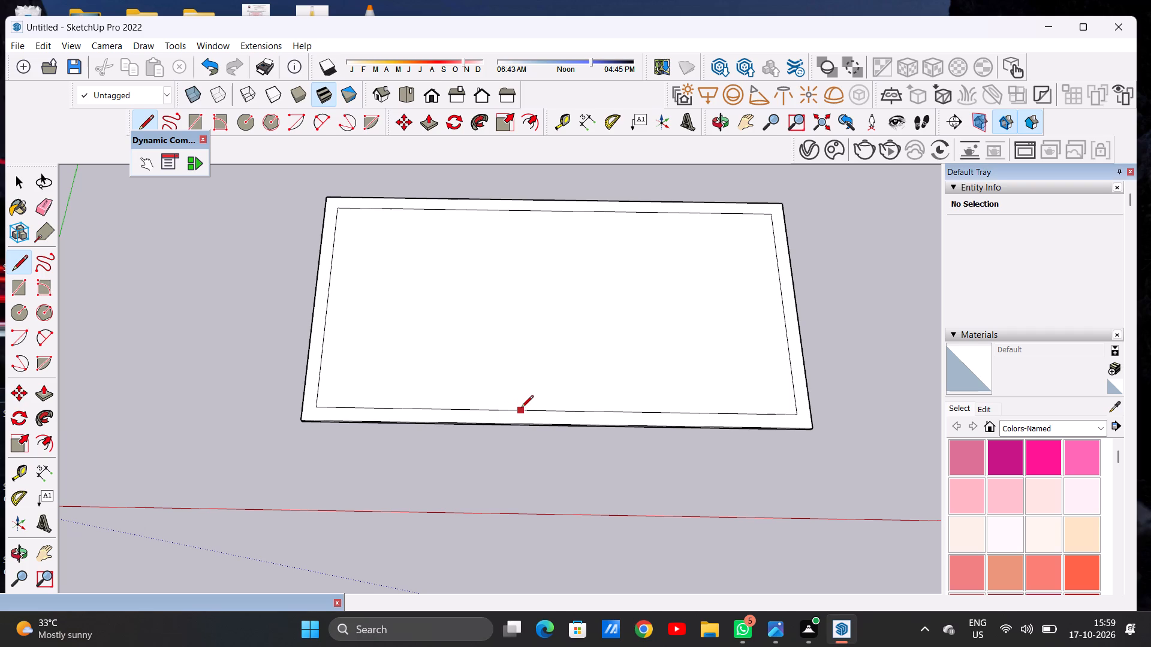
left_click(520, 426)
scroll(285, 442, "up", 6)
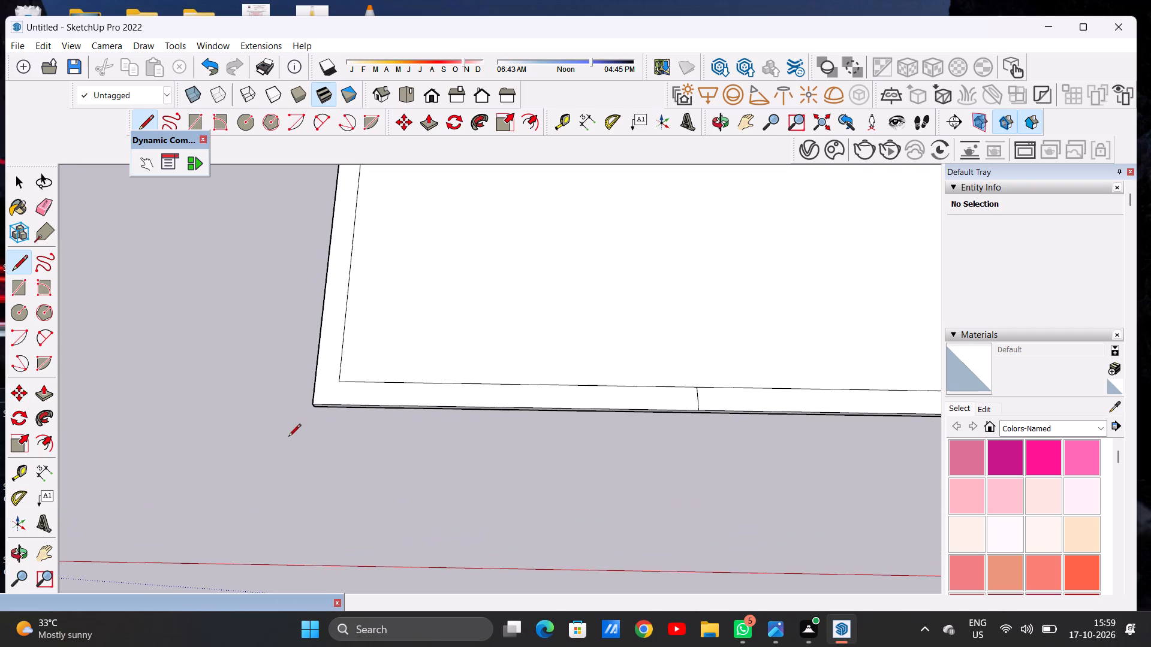
scroll(335, 408, "up", 5)
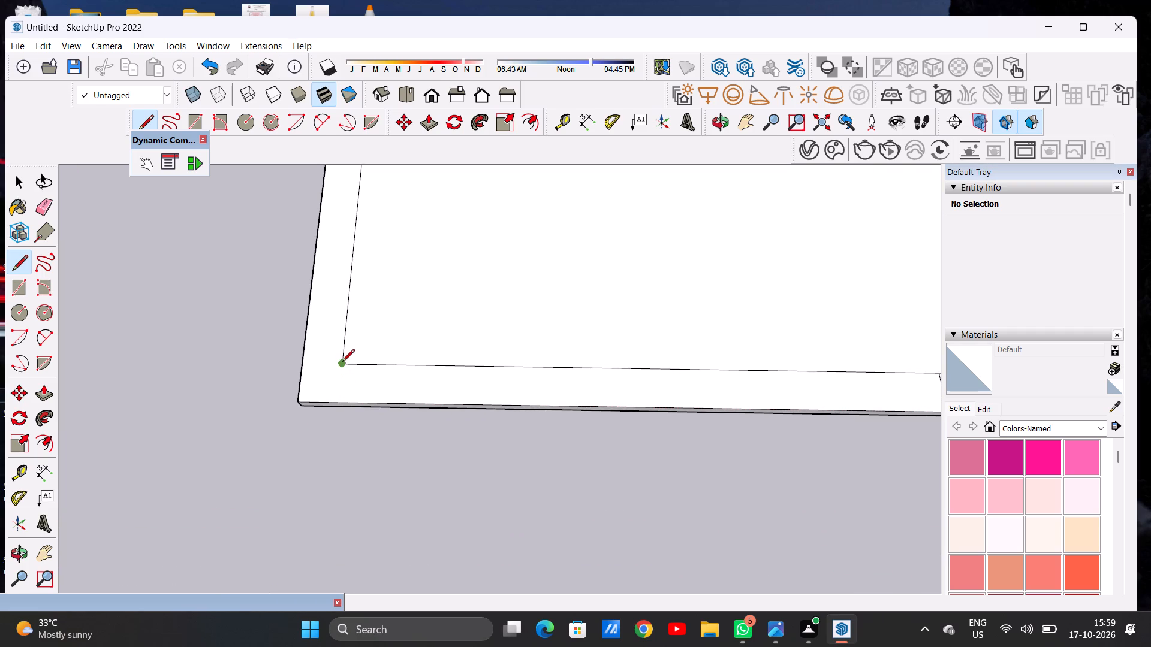
left_click(342, 362)
left_click(301, 362)
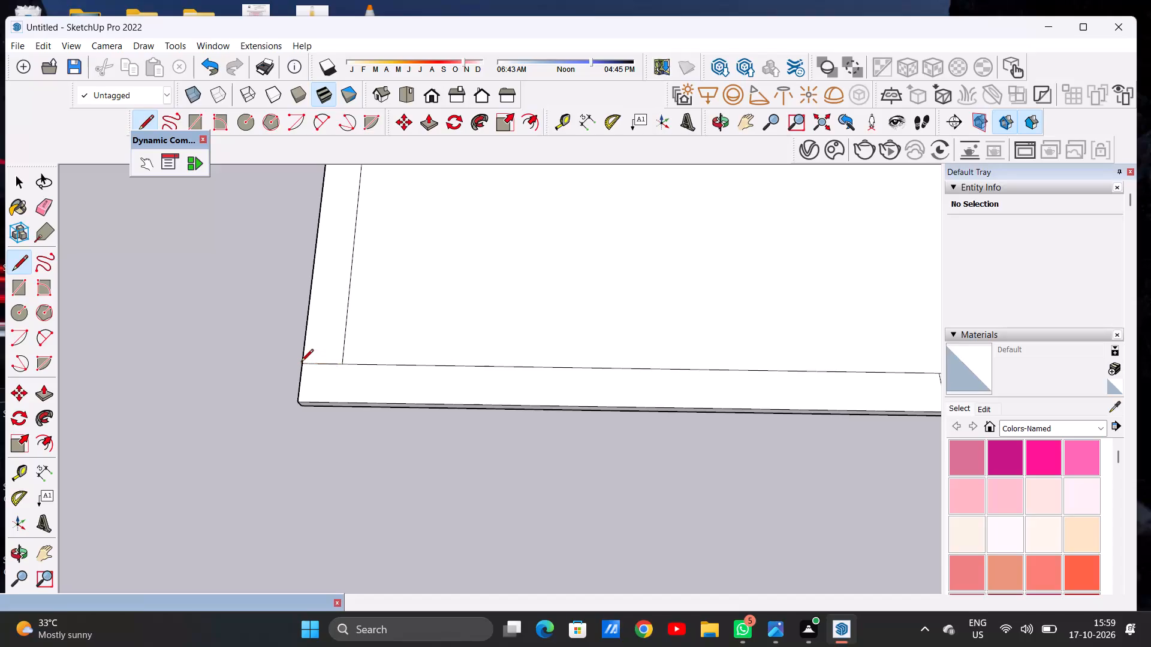
key("space")
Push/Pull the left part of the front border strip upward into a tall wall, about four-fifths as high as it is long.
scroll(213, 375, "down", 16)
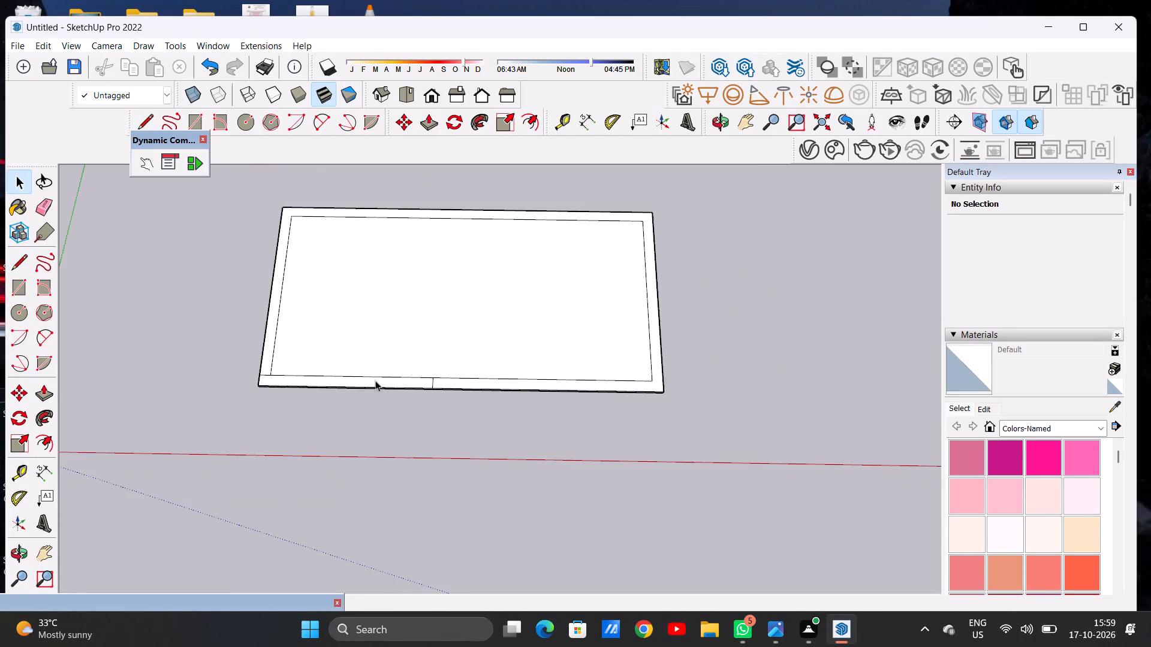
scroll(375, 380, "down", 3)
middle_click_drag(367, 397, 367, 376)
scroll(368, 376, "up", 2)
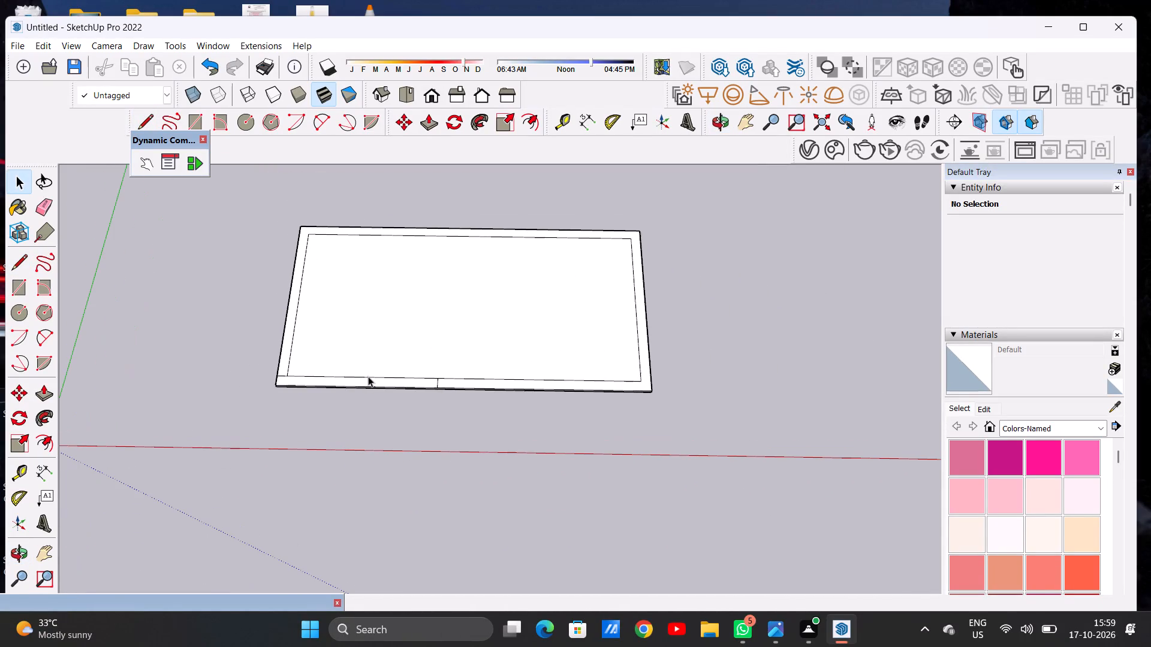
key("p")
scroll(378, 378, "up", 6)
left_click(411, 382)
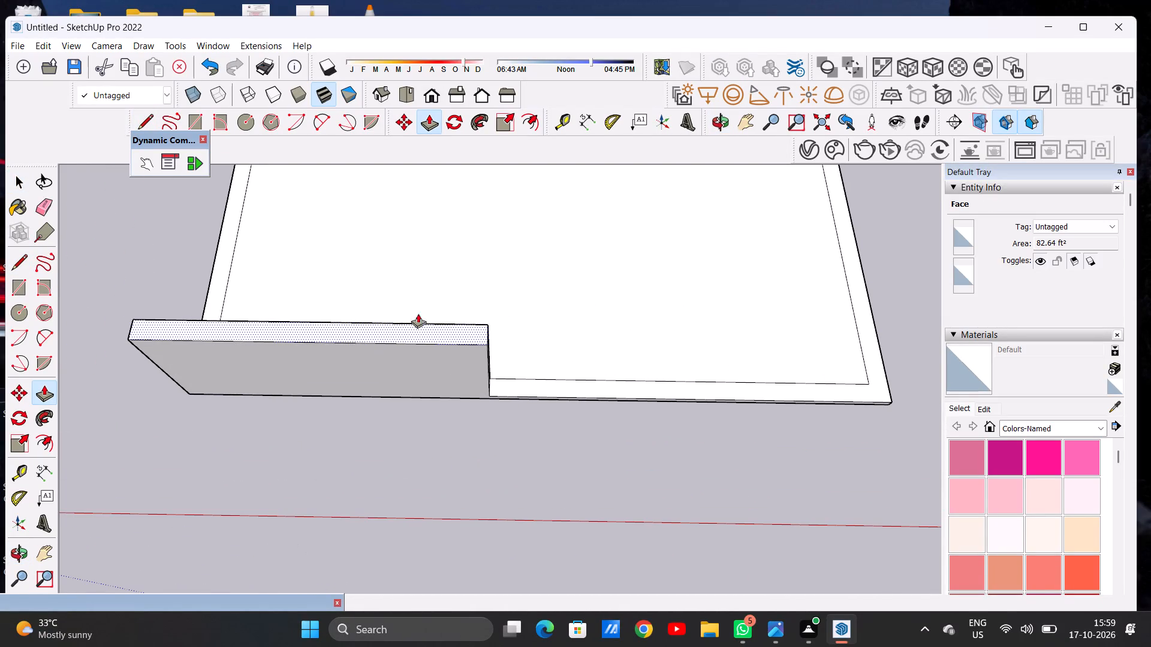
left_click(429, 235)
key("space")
Examine the raised wall's proportions against the slab from low angles and in the standard front view.
scroll(530, 407, "down", 6)
middle_click_drag(505, 419, 509, 274)
middle_click_drag(502, 377, 523, 267)
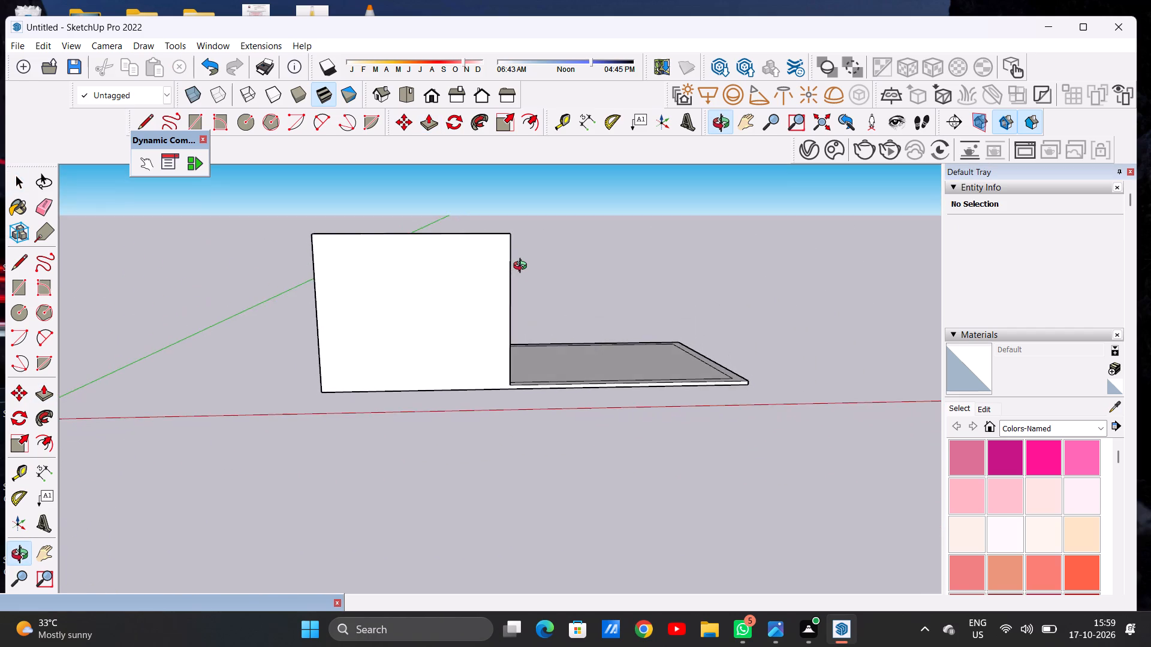
middle_click_drag(523, 267, 522, 255)
scroll(472, 329, "up", 1)
middle_click_drag(496, 362, 481, 338)
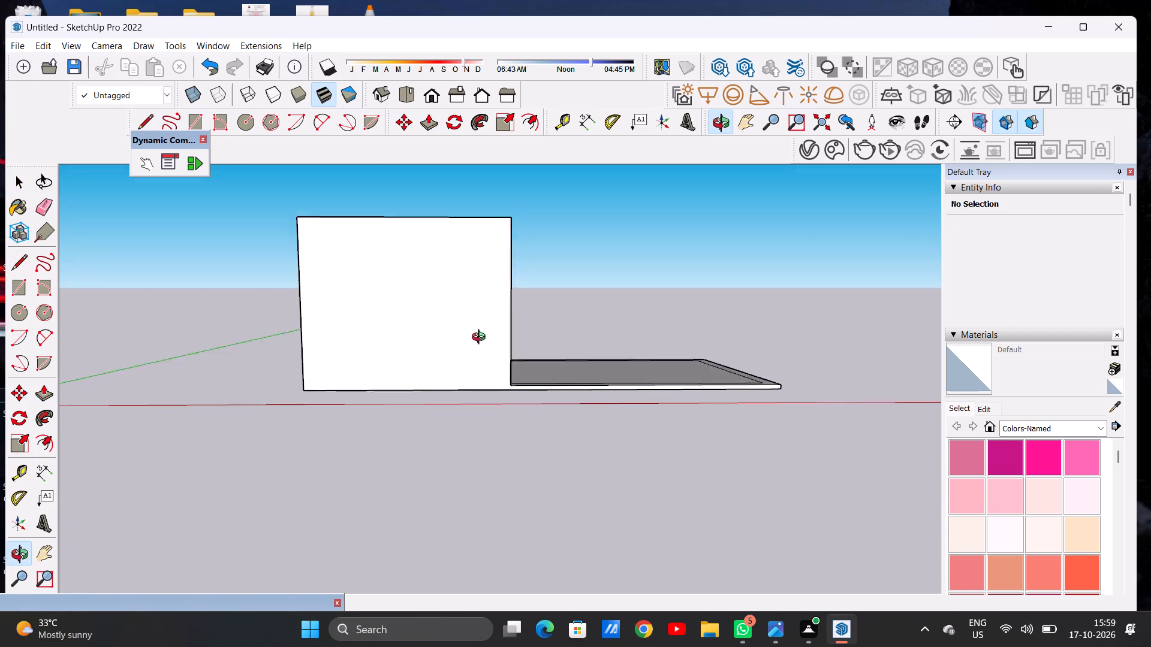
middle_click_drag(481, 338, 483, 321)
left_click(433, 92)
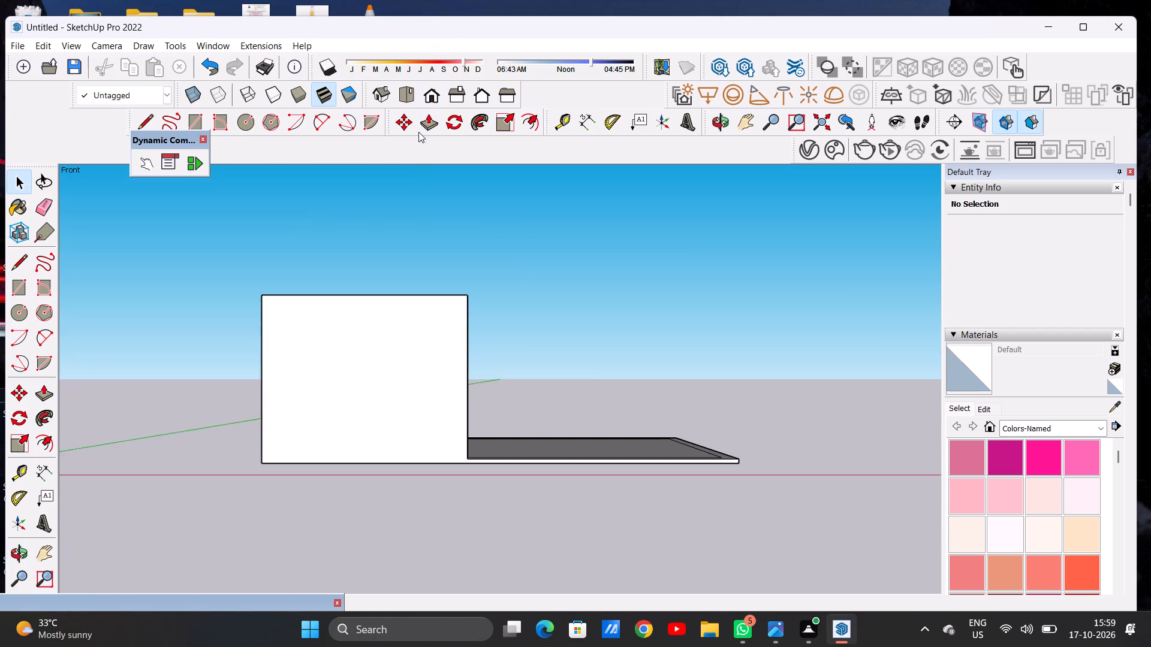
scroll(586, 371, "down", 6)
scroll(465, 386, "up", 4)
scroll(534, 406, "up", 1)
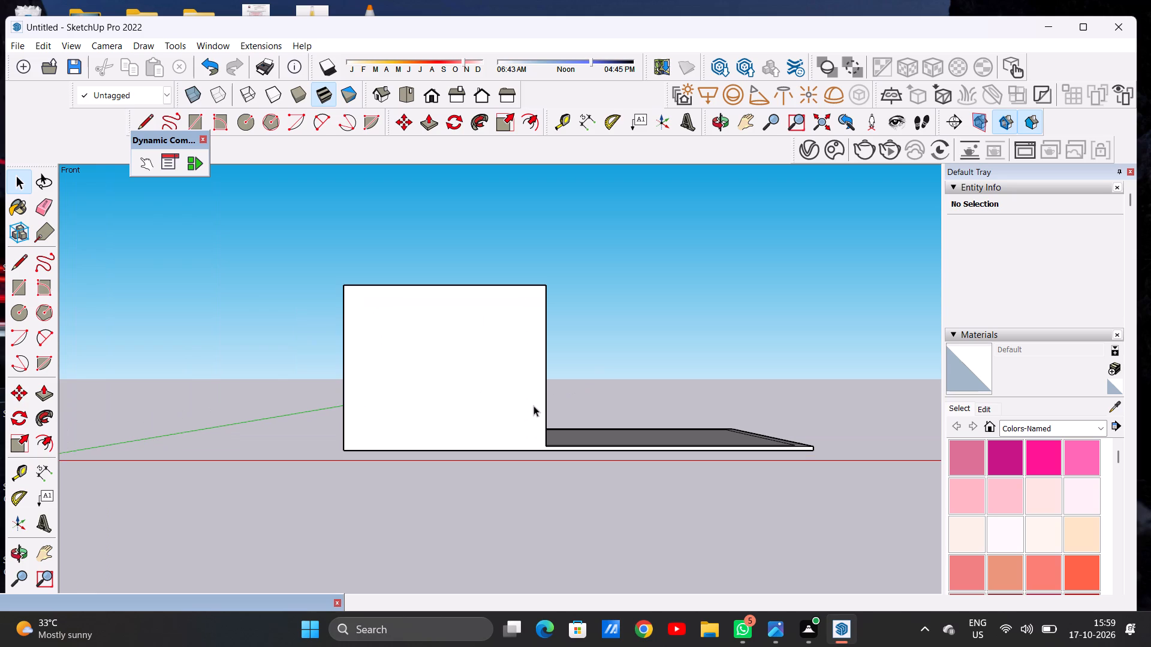
scroll(403, 419, "down", 2)
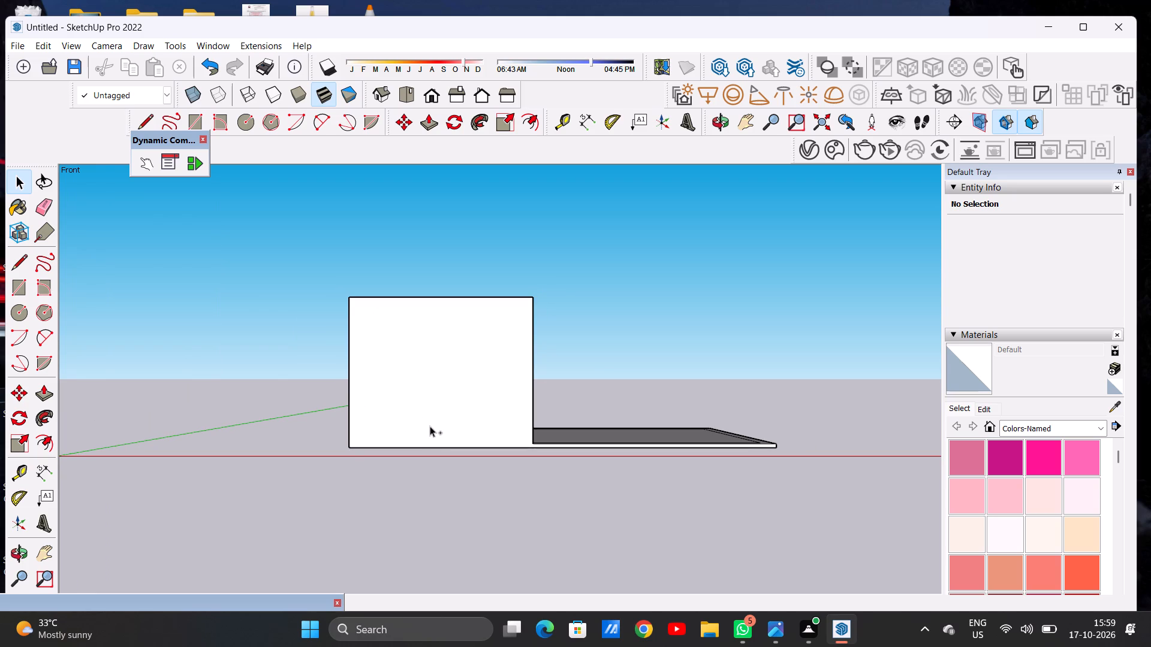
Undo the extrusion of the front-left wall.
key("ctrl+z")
Draw a line from the inner end of the front strip's divider straight back across the slab to the rear border's inner edge.
middle_click_drag(549, 401, 541, 572)
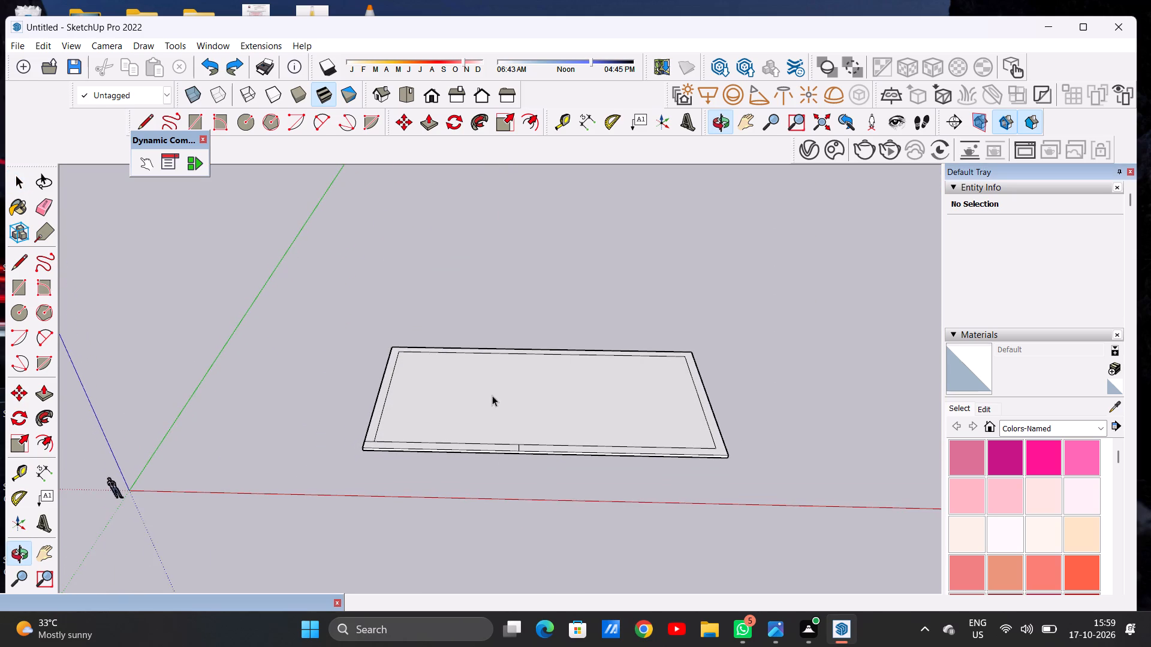
middle_click_drag(501, 440, 515, 546)
scroll(436, 468, "down", 4)
scroll(502, 447, "up", 5)
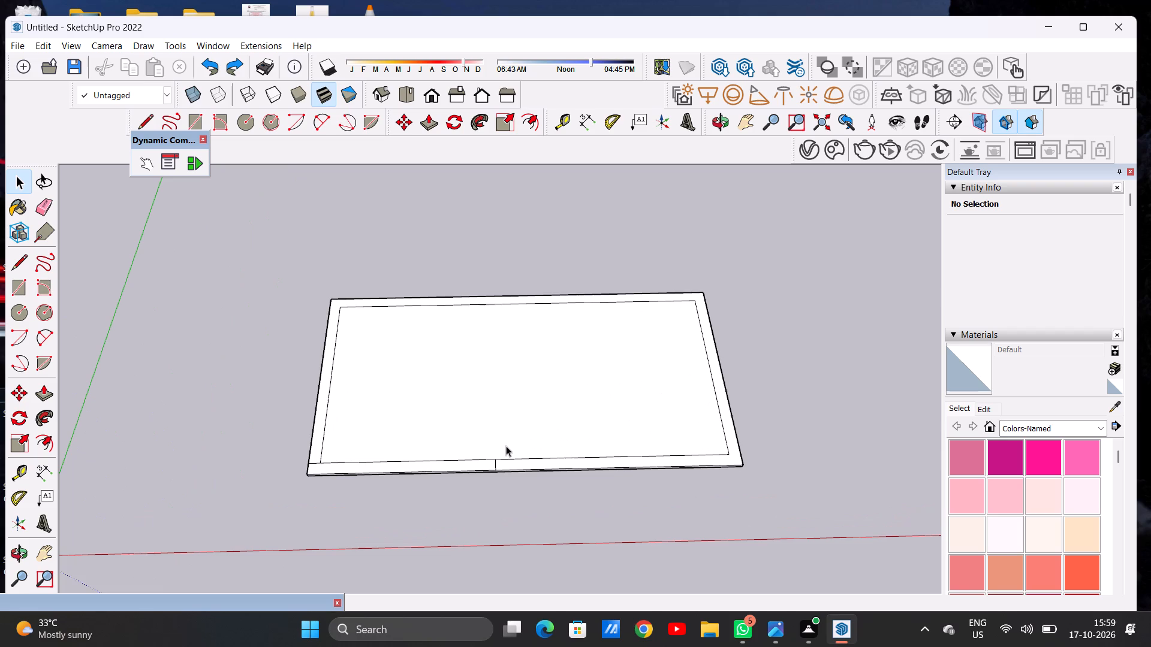
middle_click_drag(504, 444, 502, 491)
scroll(504, 471, "up", 2)
key("l")
scroll(495, 450, "up", 7)
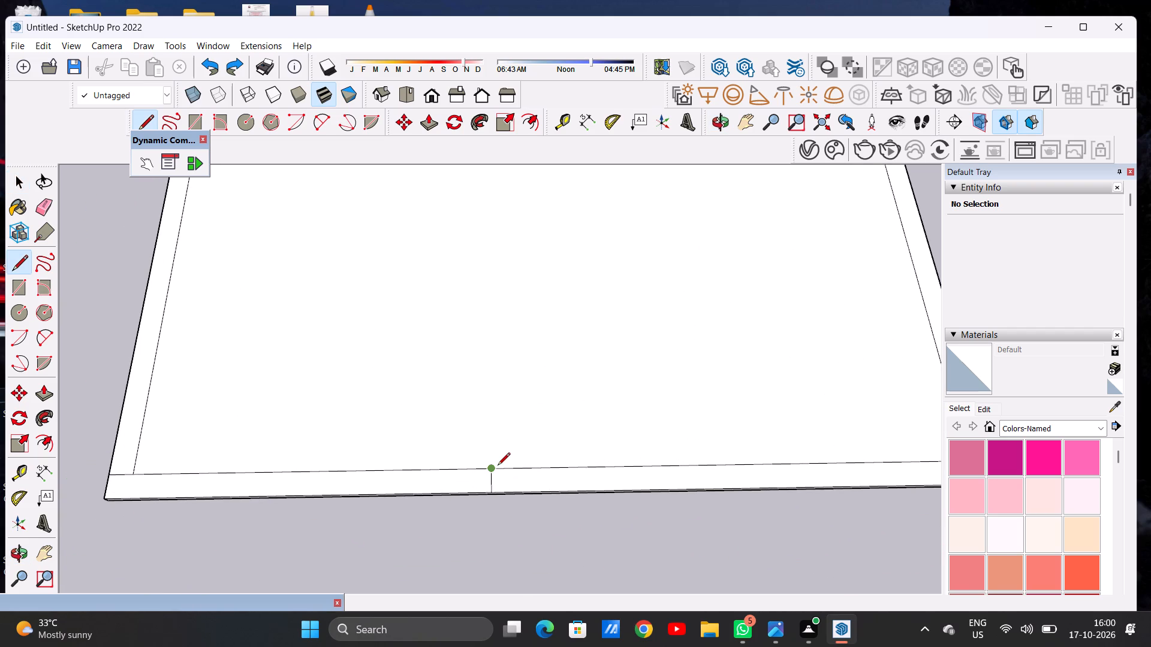
left_click(498, 466)
scroll(498, 376, "down", 8)
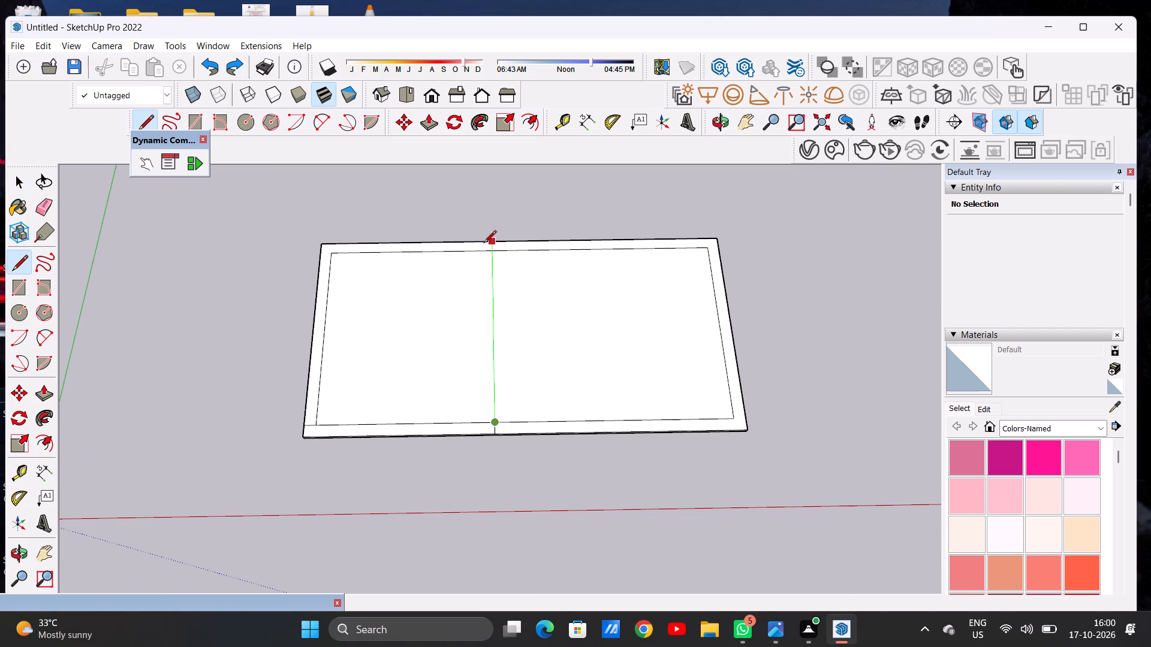
left_click(489, 253)
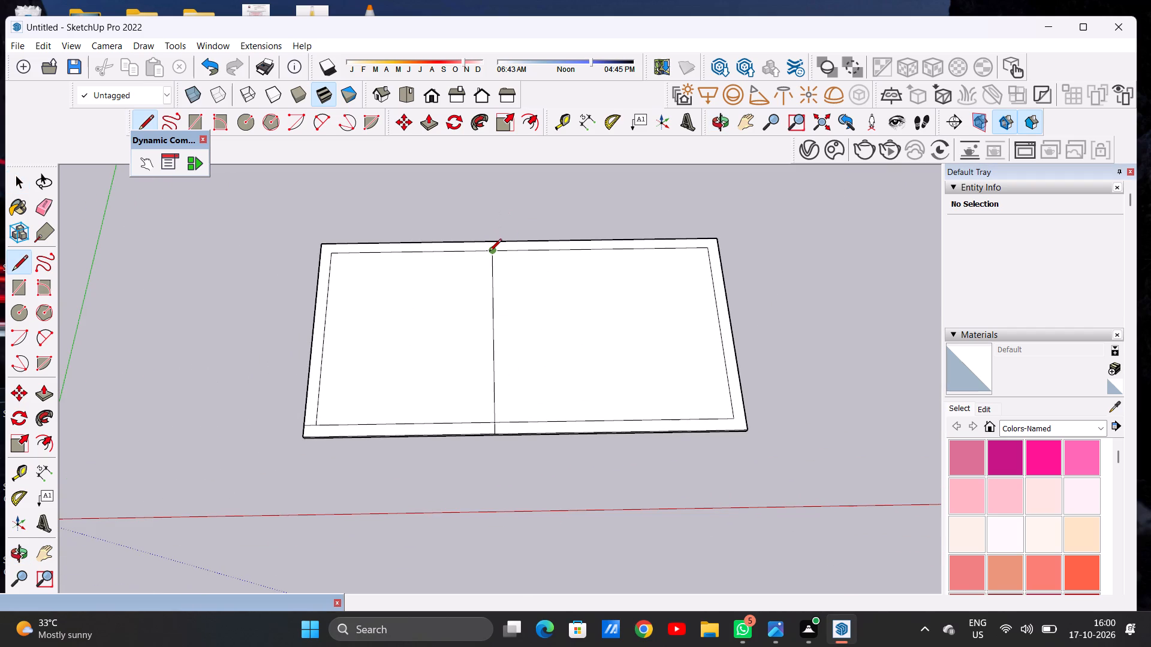
key("space")
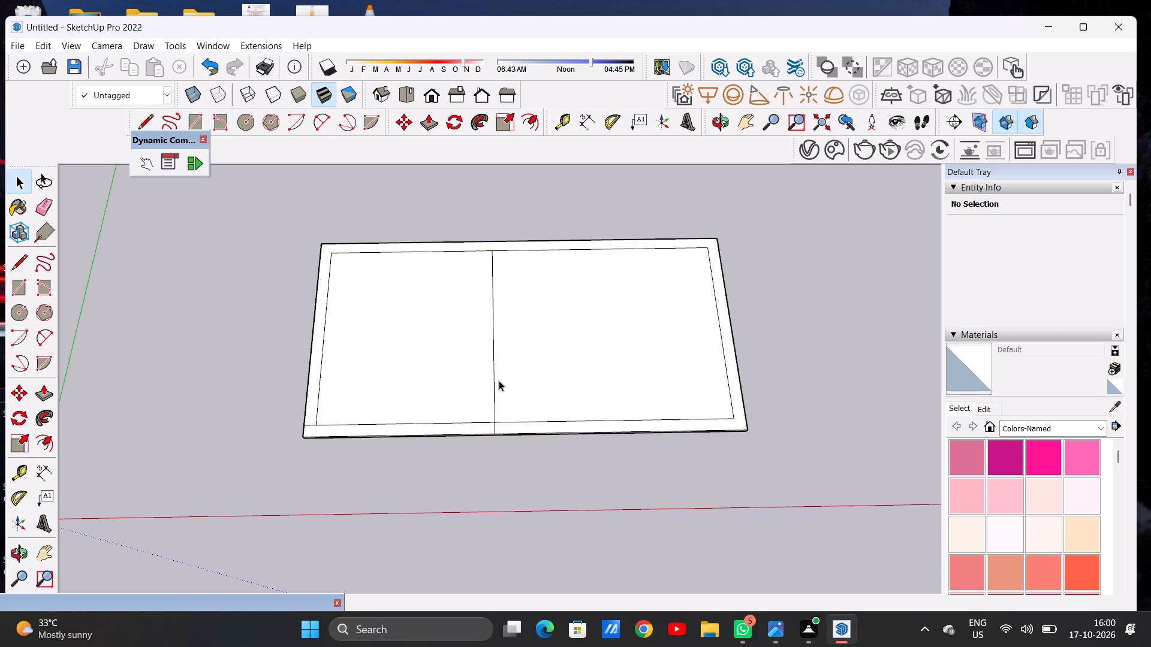
Draw two closely spaced parallel lines from the dividing line to the right border's inner edge, about a third of the way back, forming a partition strip.
key("l")
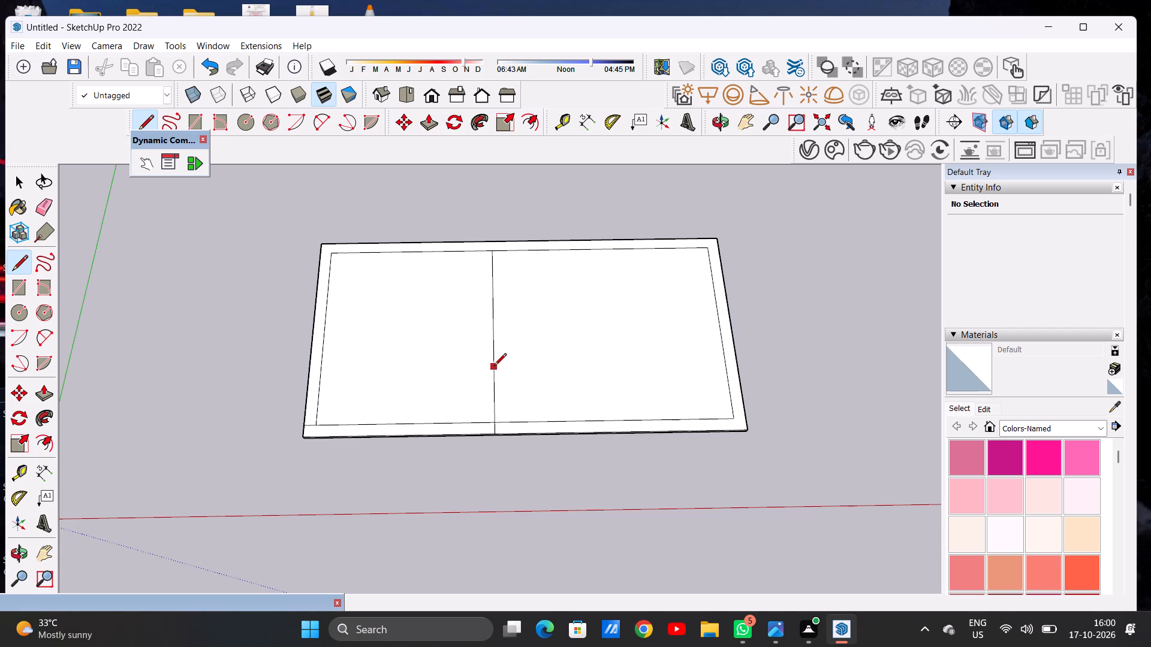
left_click(494, 367)
left_click(724, 361)
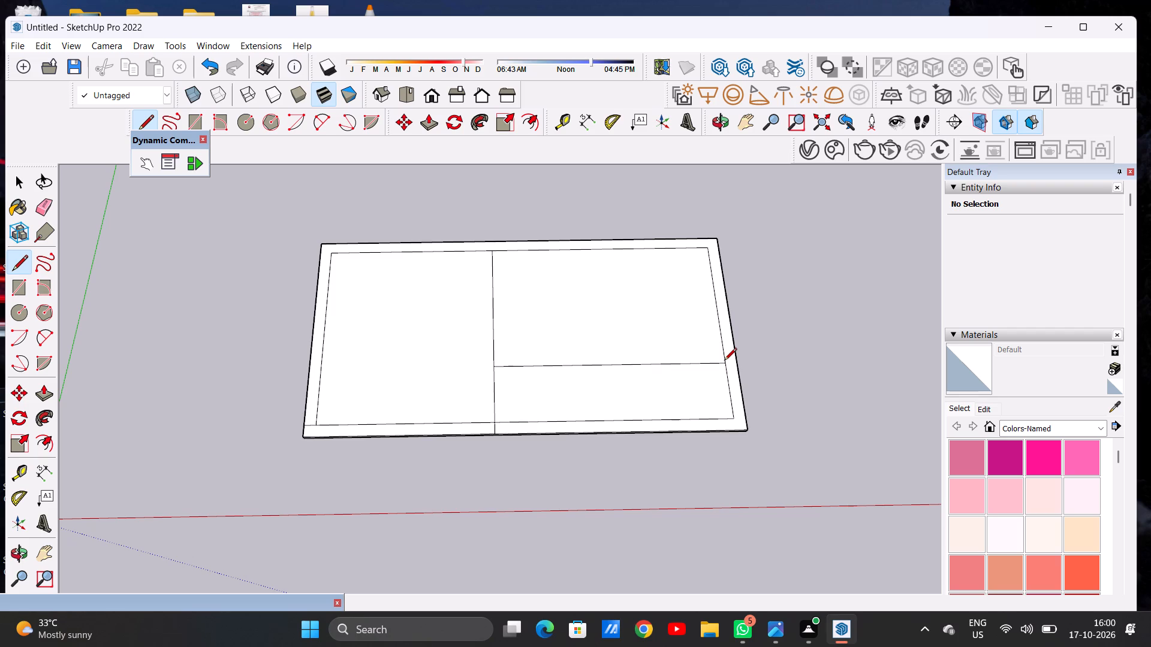
scroll(668, 373, "up", 4)
scroll(404, 371, "up", 4)
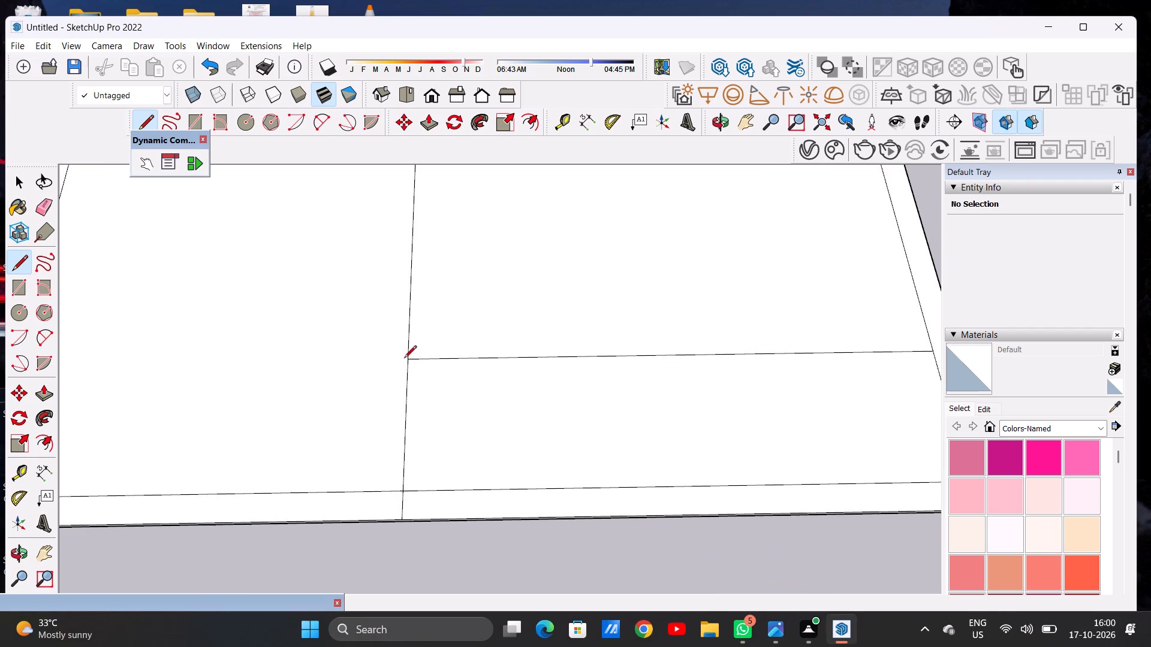
left_click(406, 344)
left_click(925, 336)
key("space")
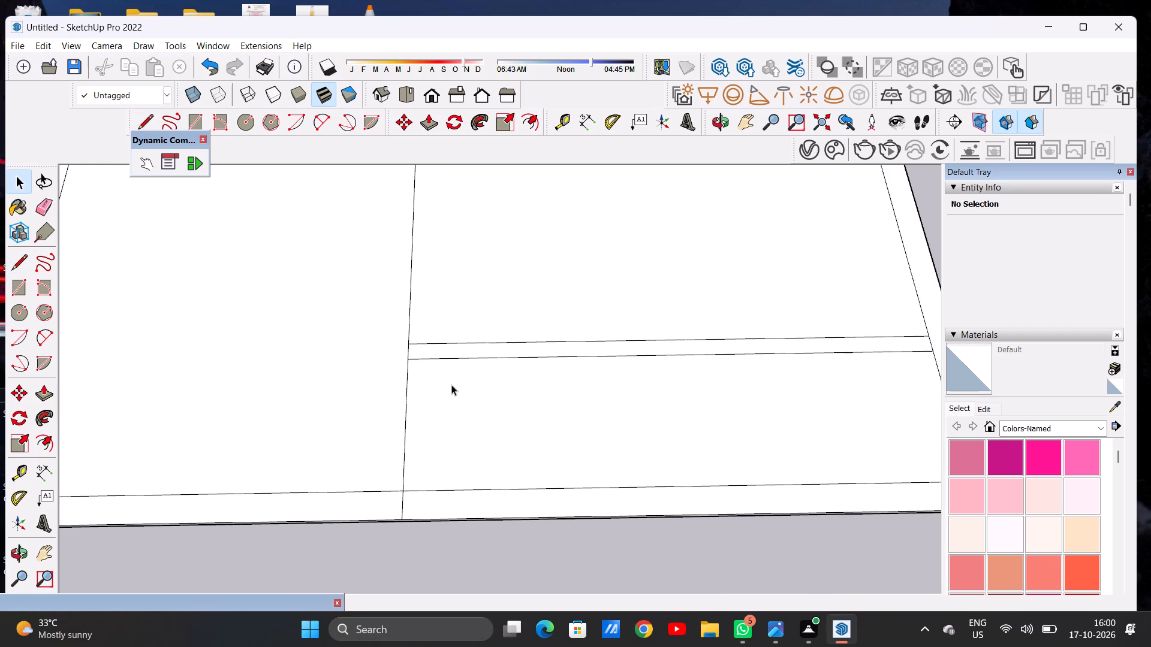
Draw a line across the right border strip, extending the partition strip's front line to the slab's outer edge.
scroll(490, 369, "down", 12)
scroll(497, 390, "up", 3)
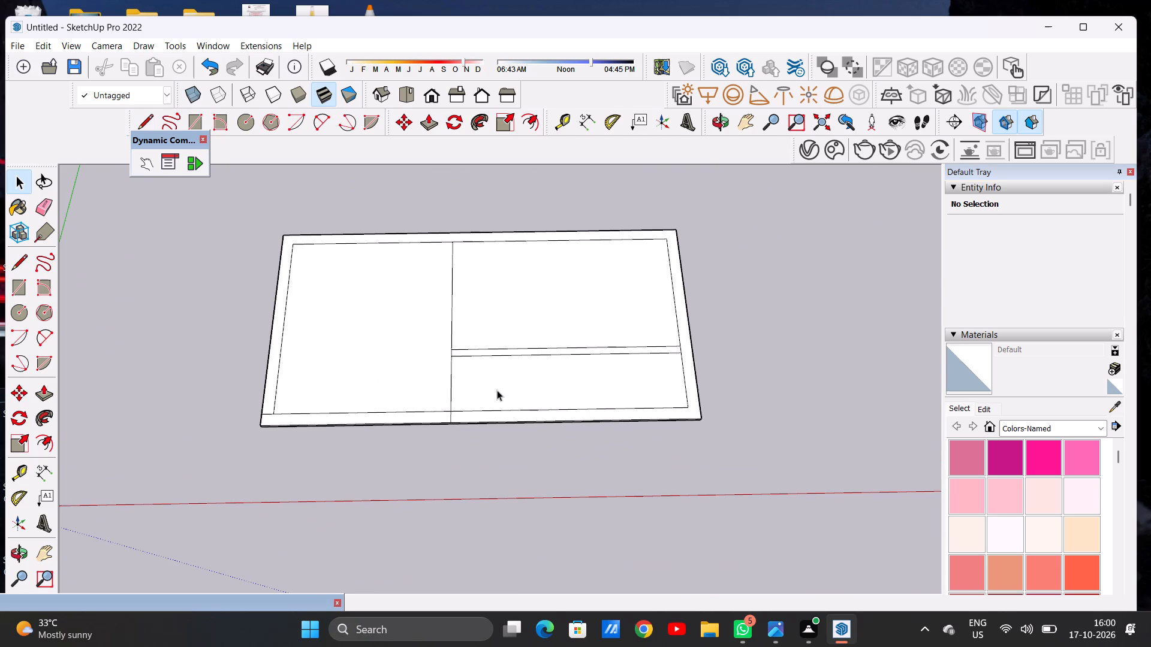
scroll(497, 390, "down", 4)
middle_click_drag(547, 440, 535, 377)
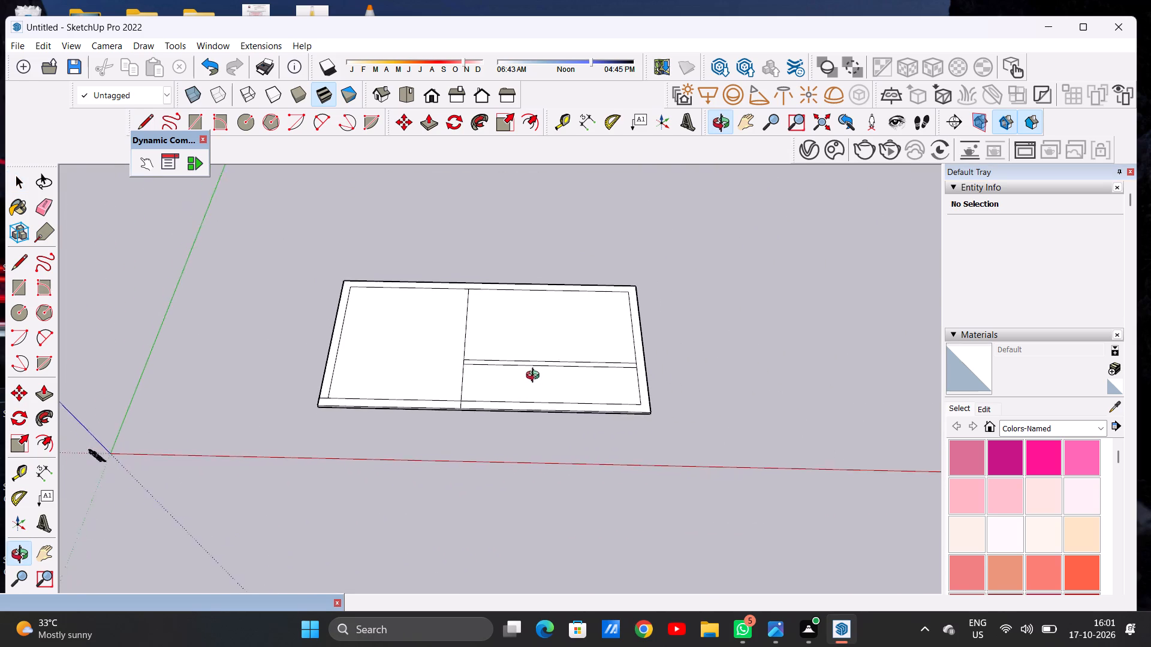
middle_click_drag(535, 377, 541, 330)
middle_click_drag(541, 330, 538, 319)
scroll(604, 401, "up", 3)
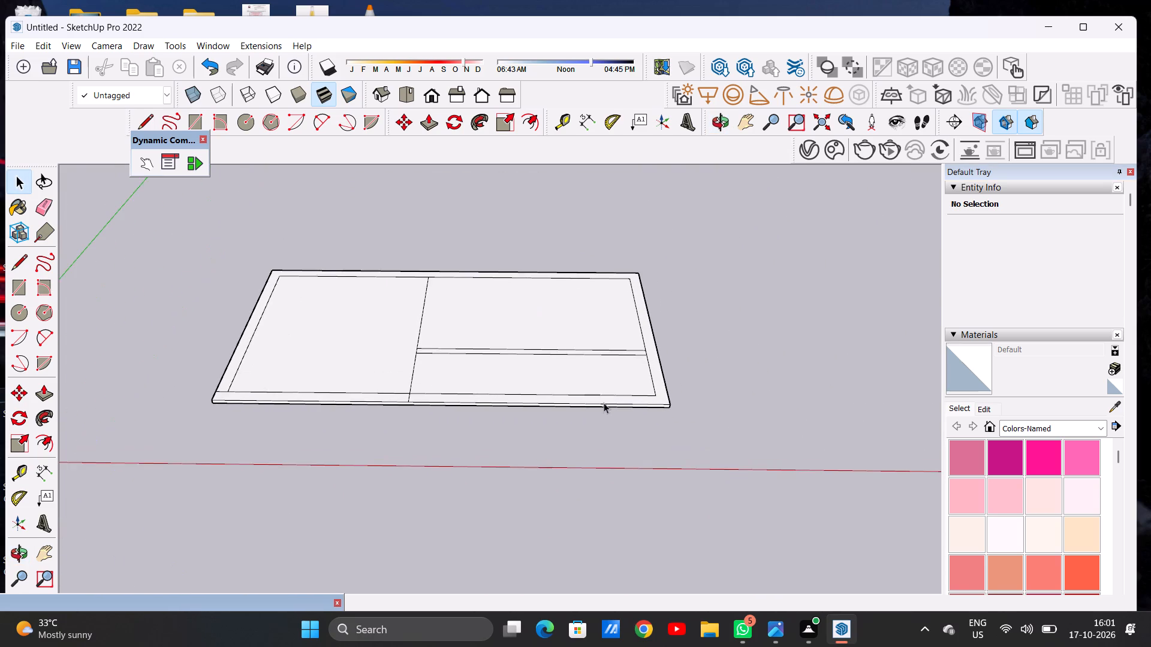
middle_click_drag(604, 402, 602, 462)
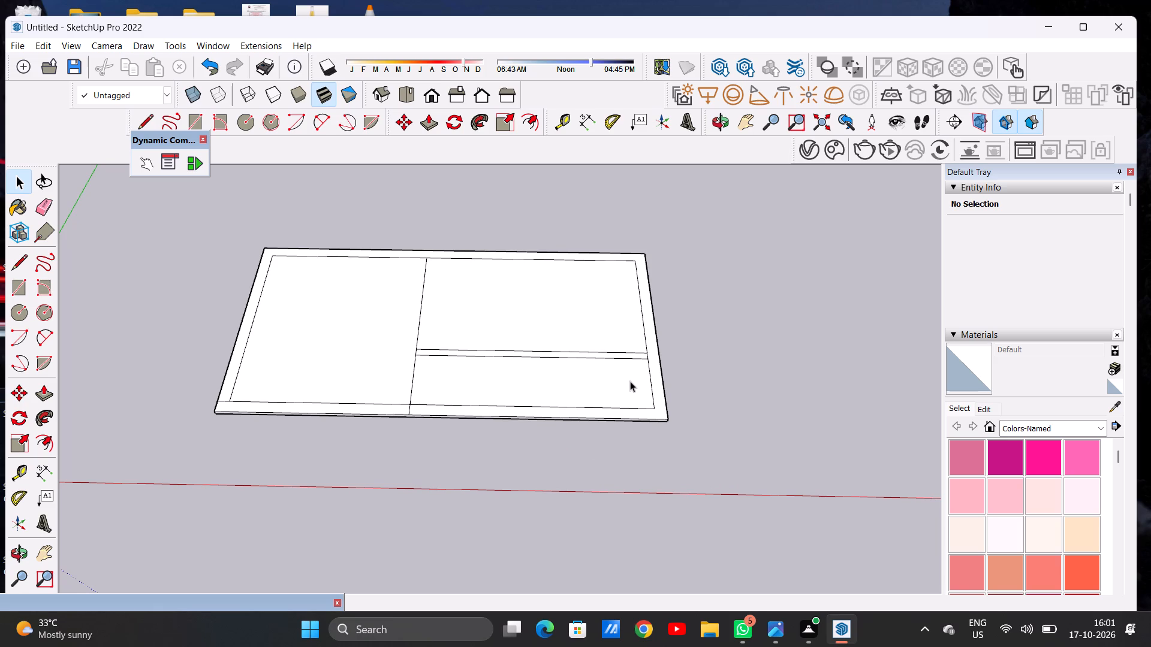
key("l")
scroll(630, 381, "up", 5)
scroll(666, 419, "up", 4)
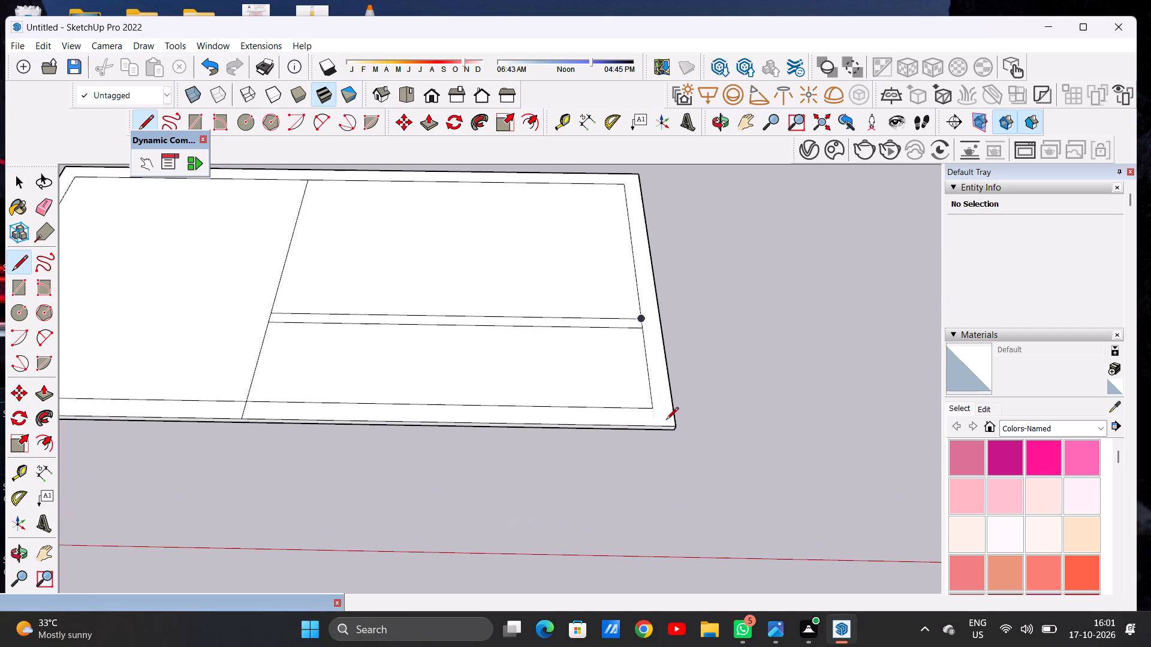
scroll(666, 421, "down", 2)
scroll(652, 344, "up", 5)
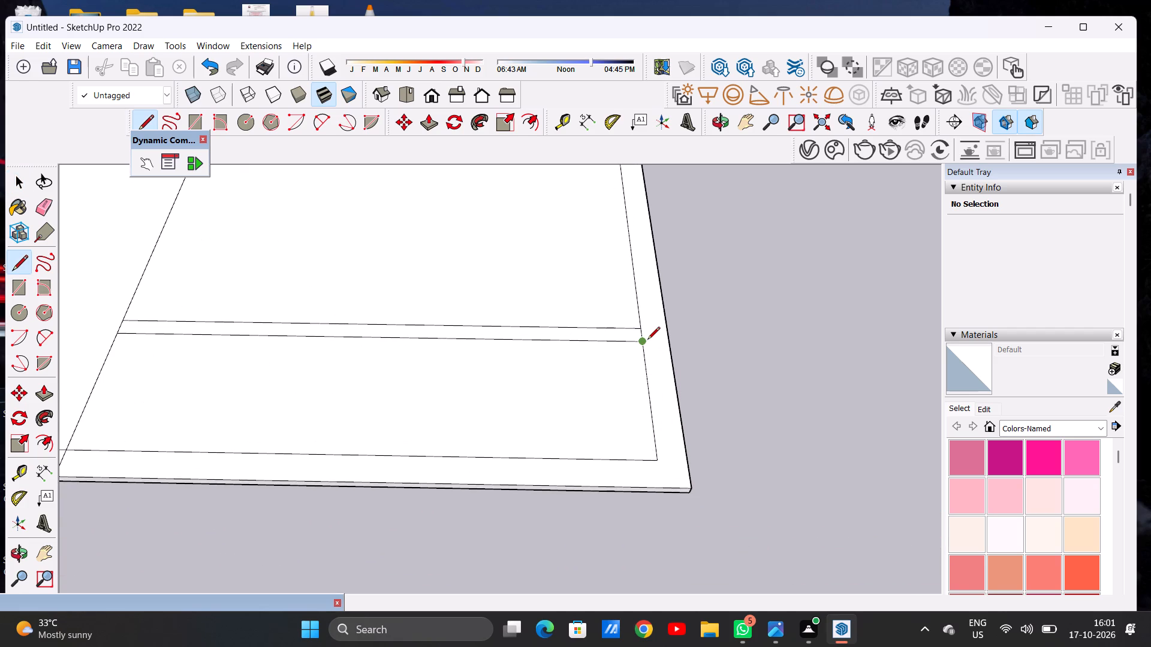
left_click(647, 340)
left_click(668, 341)
key("space")
Push/Pull the border strip along the left, rear and right sides upward 10' to form the walls.
scroll(643, 400, "down", 8)
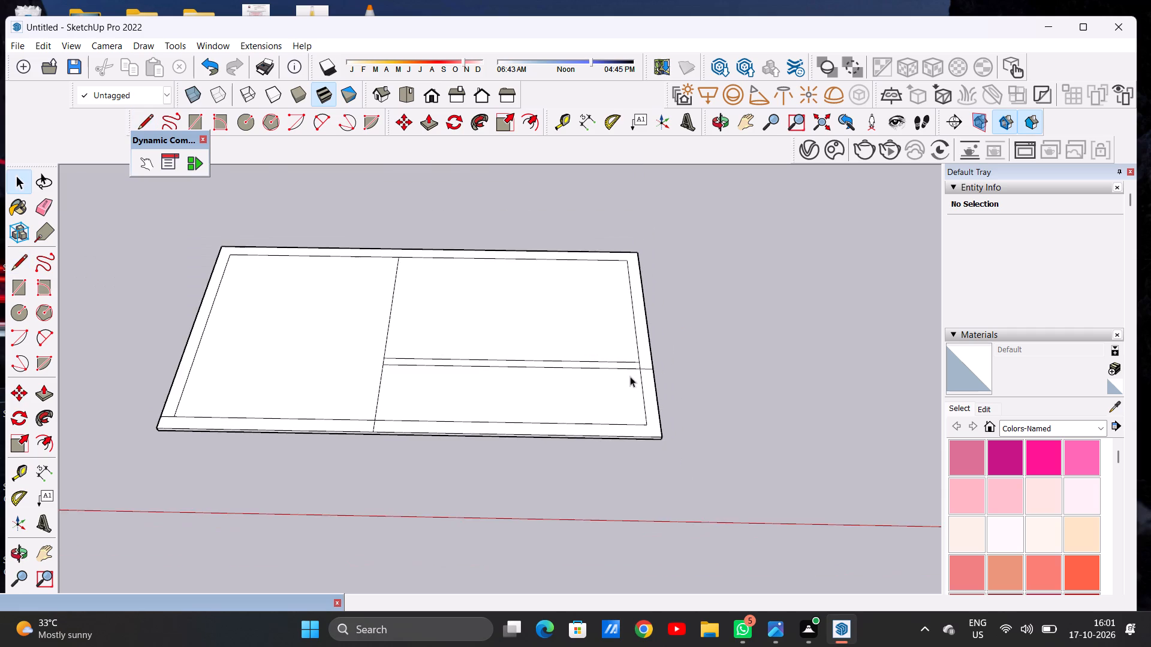
scroll(632, 366, "up", 2)
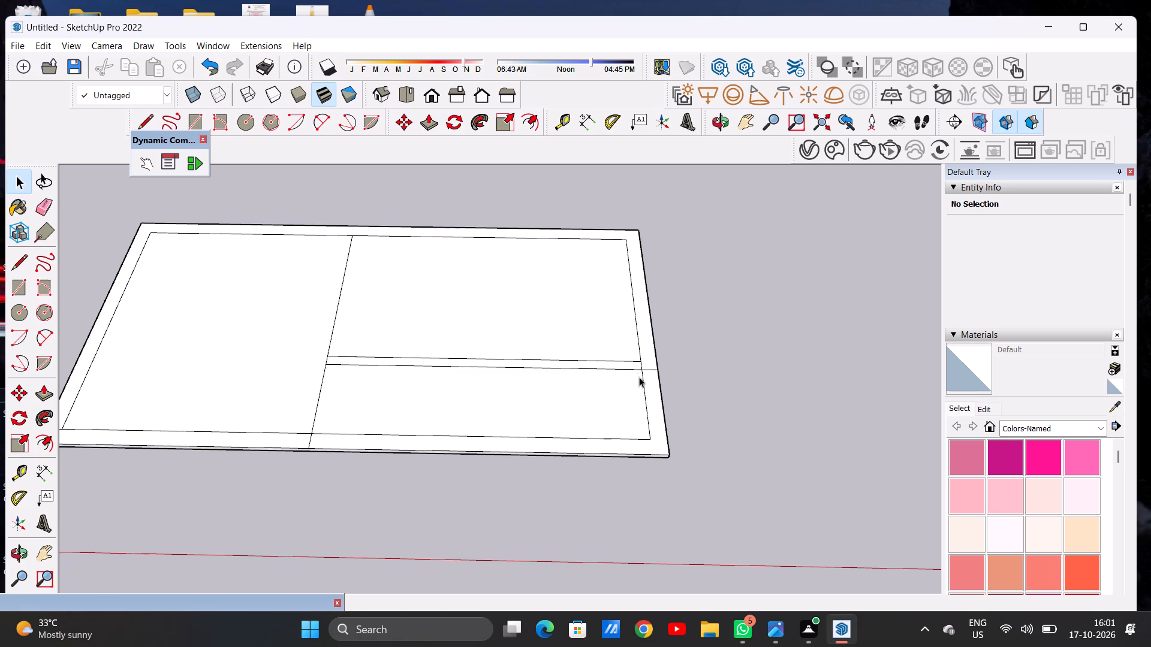
scroll(651, 396, "down", 4)
scroll(652, 411, "up", 2)
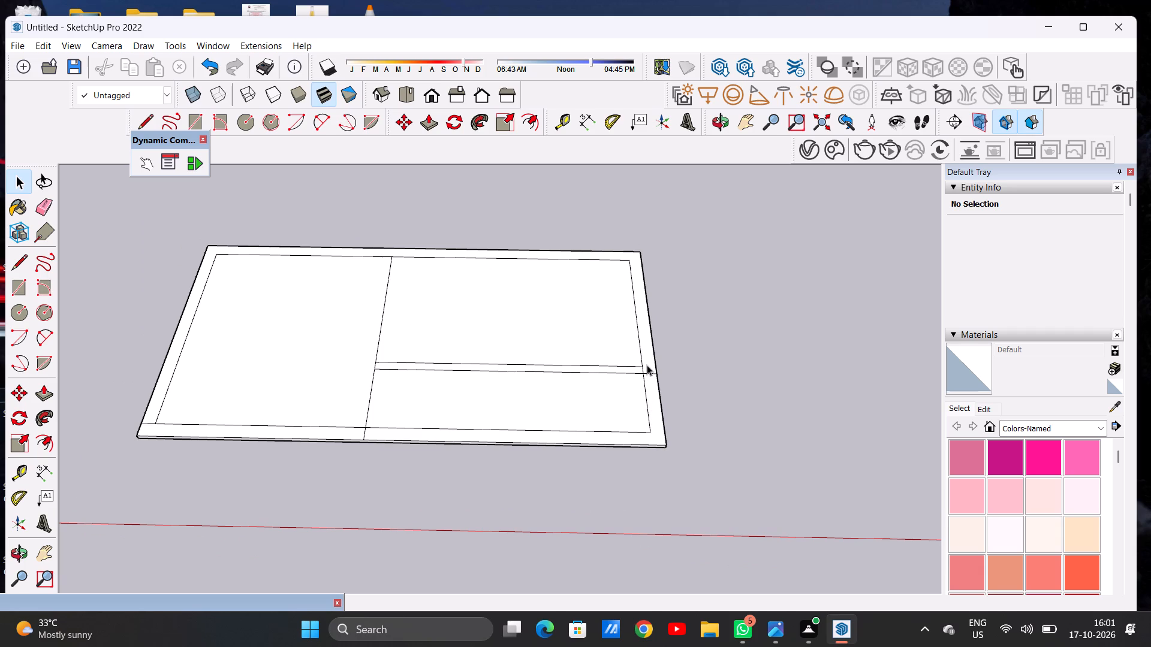
key("p")
scroll(642, 371, "up", 3)
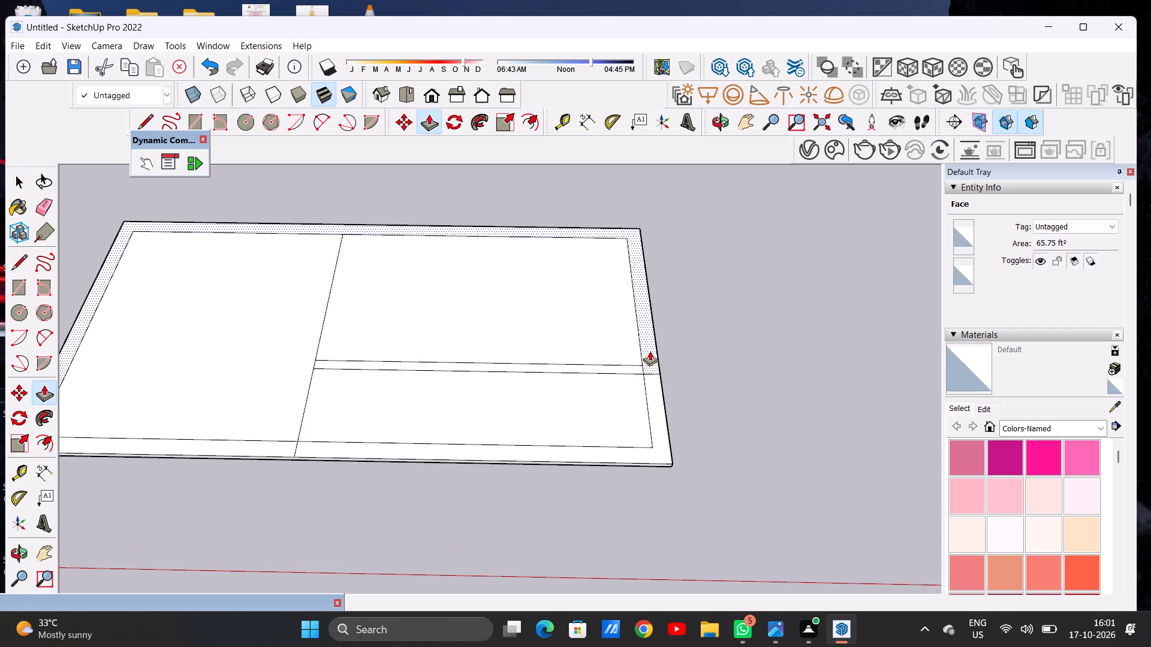
scroll(650, 351, "up", 1)
left_click(650, 351)
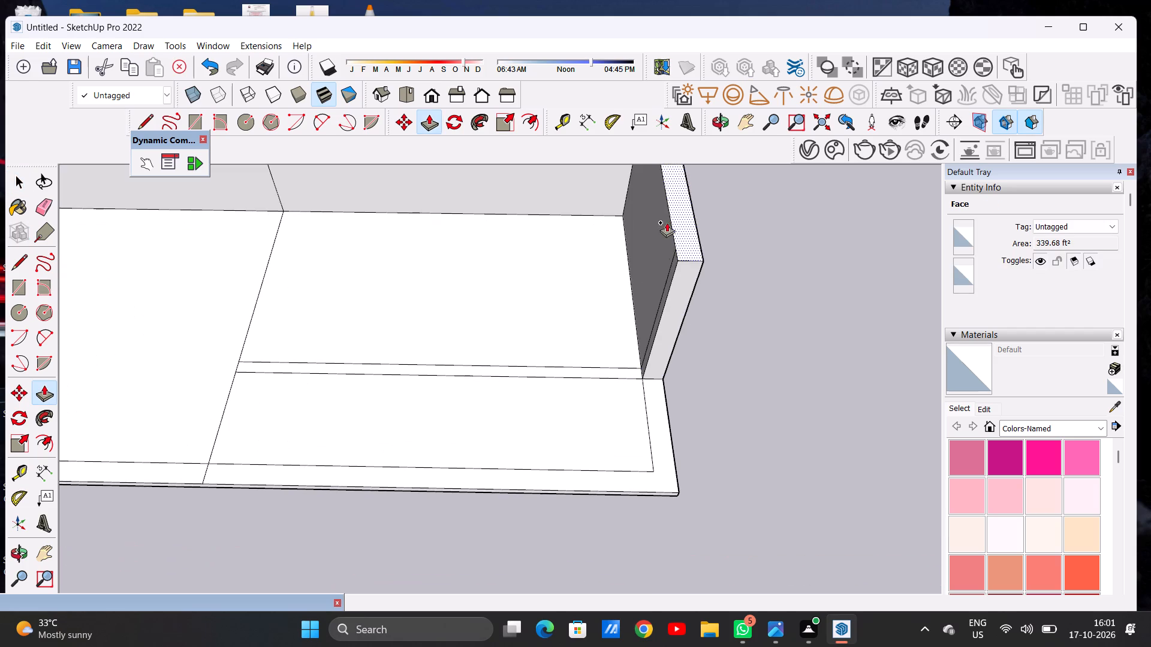
scroll(673, 329, "down", 9)
scroll(674, 331, "up", 1)
scroll(674, 331, "down", 7)
middle_click_drag(671, 294, 683, 220)
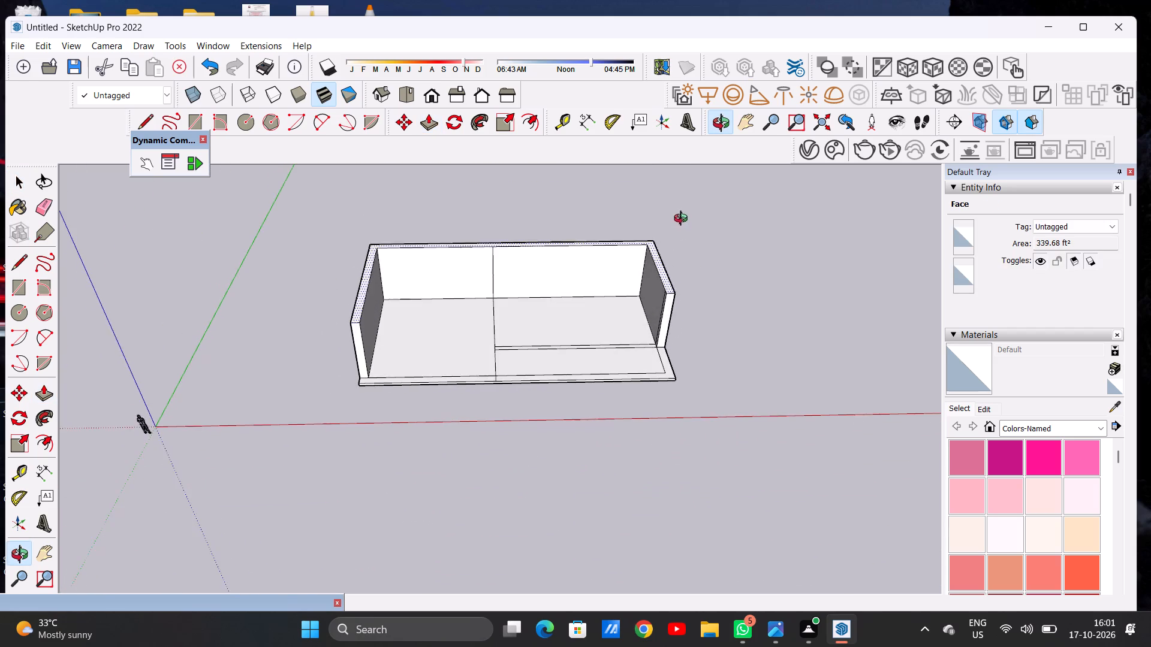
middle_click_drag(683, 220, 684, 220)
middle_click_drag(689, 312, 674, 227)
scroll(662, 264, "up", 7)
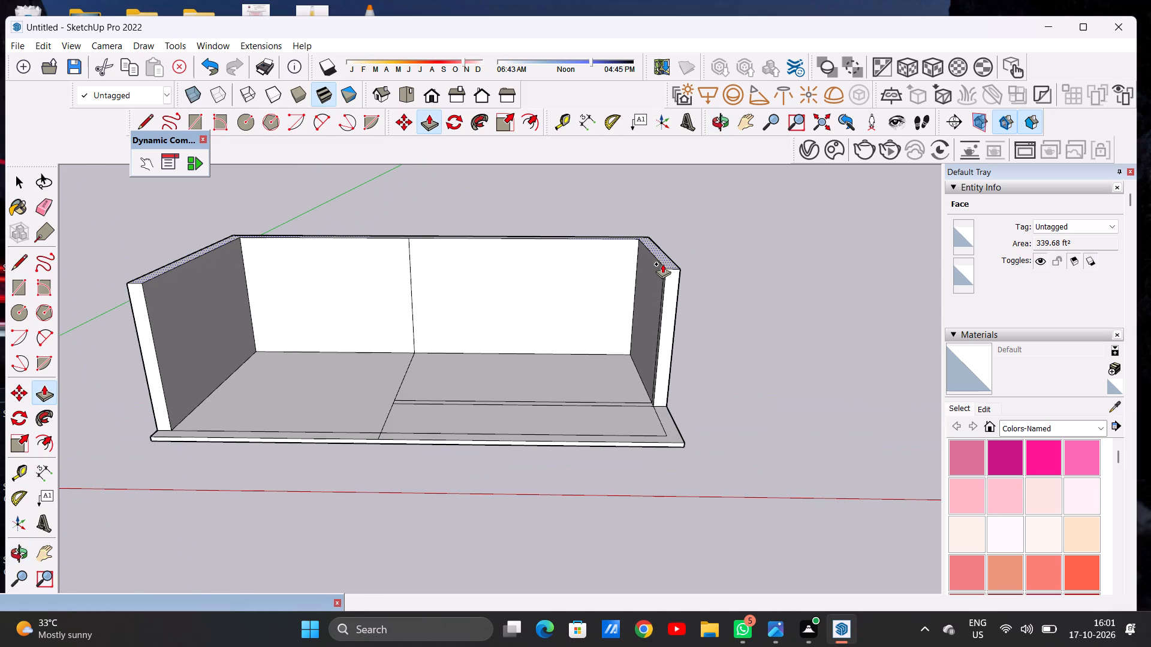
type("10'")
key("Return")
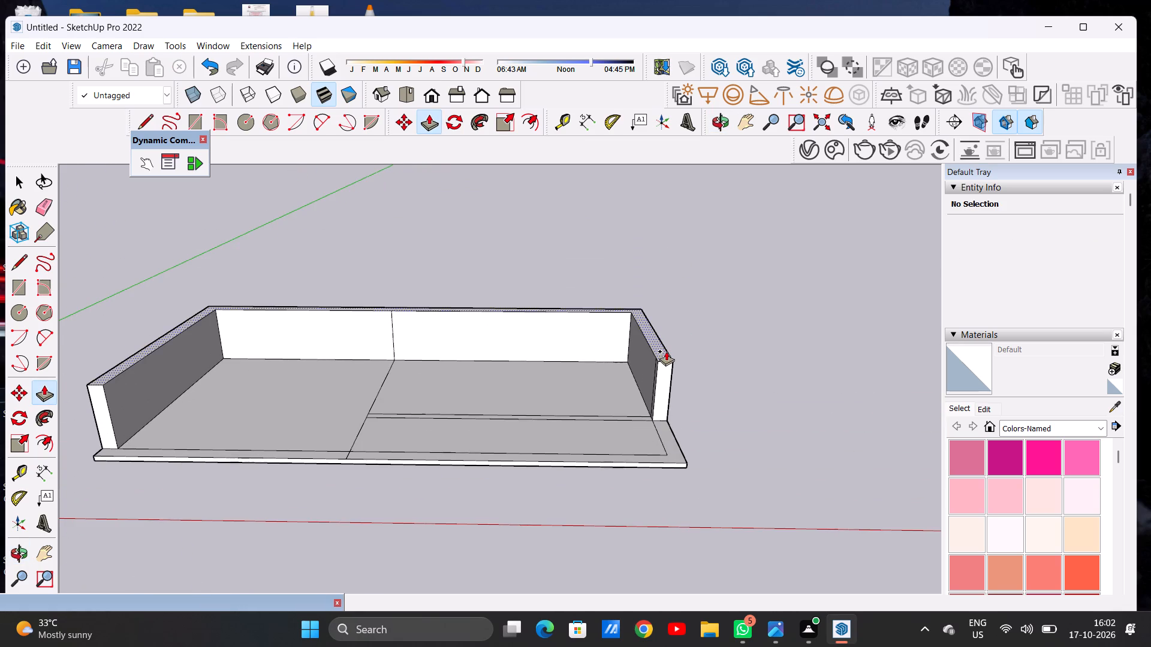
Push/Pull the top face of the left, rear and right walls further upward, making them roughly three times as tall.
scroll(665, 351, "up", 4)
key("space")
type("P")
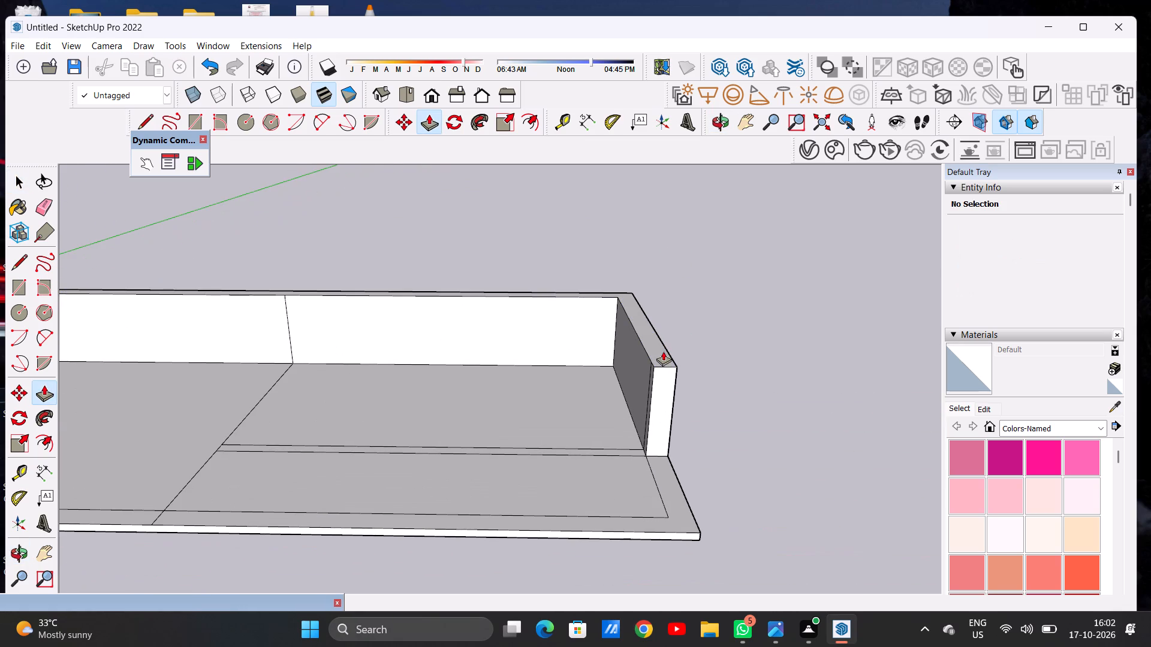
left_click(662, 359)
scroll(706, 321, "down", 12)
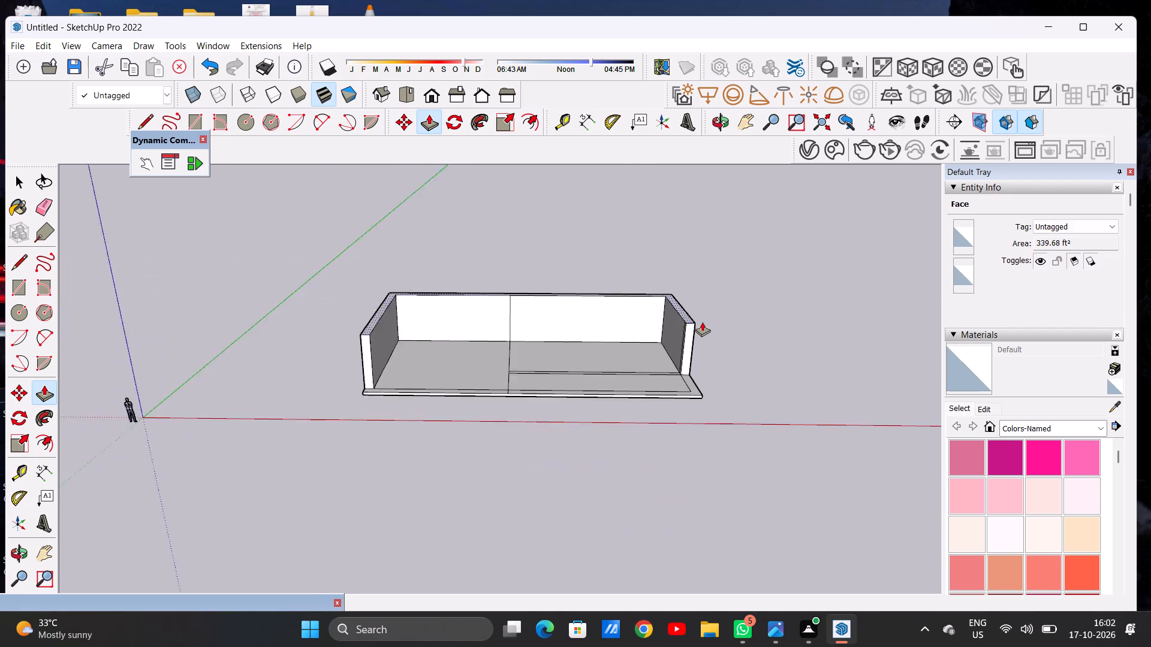
scroll(702, 322, "down", 5)
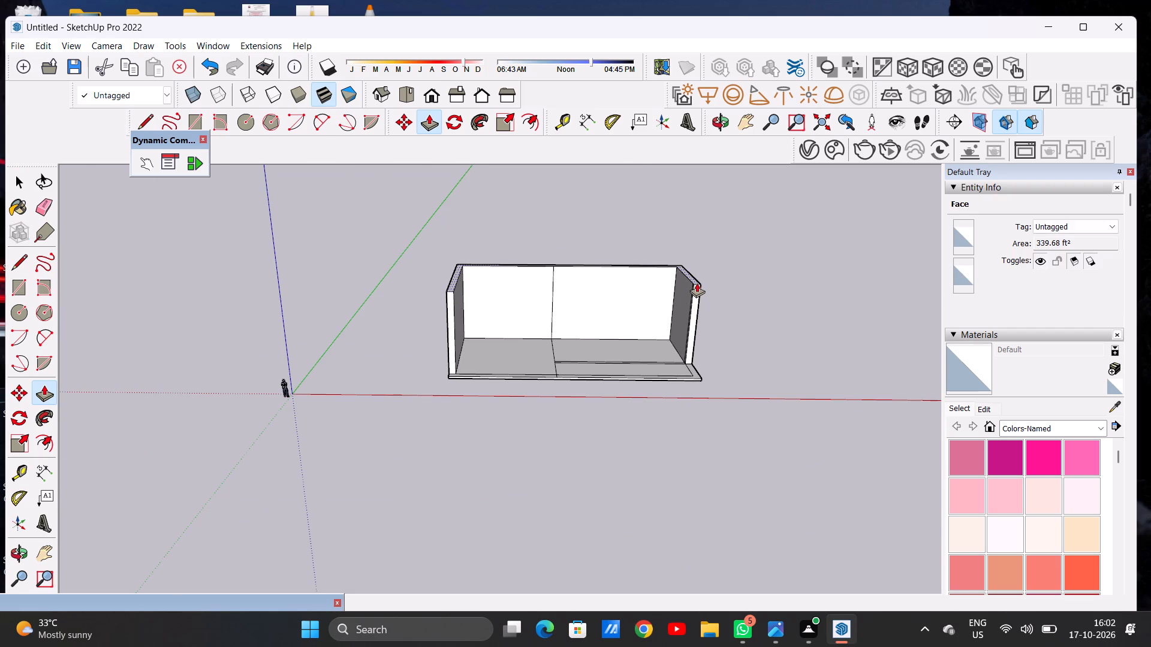
left_click(697, 283)
key("space")
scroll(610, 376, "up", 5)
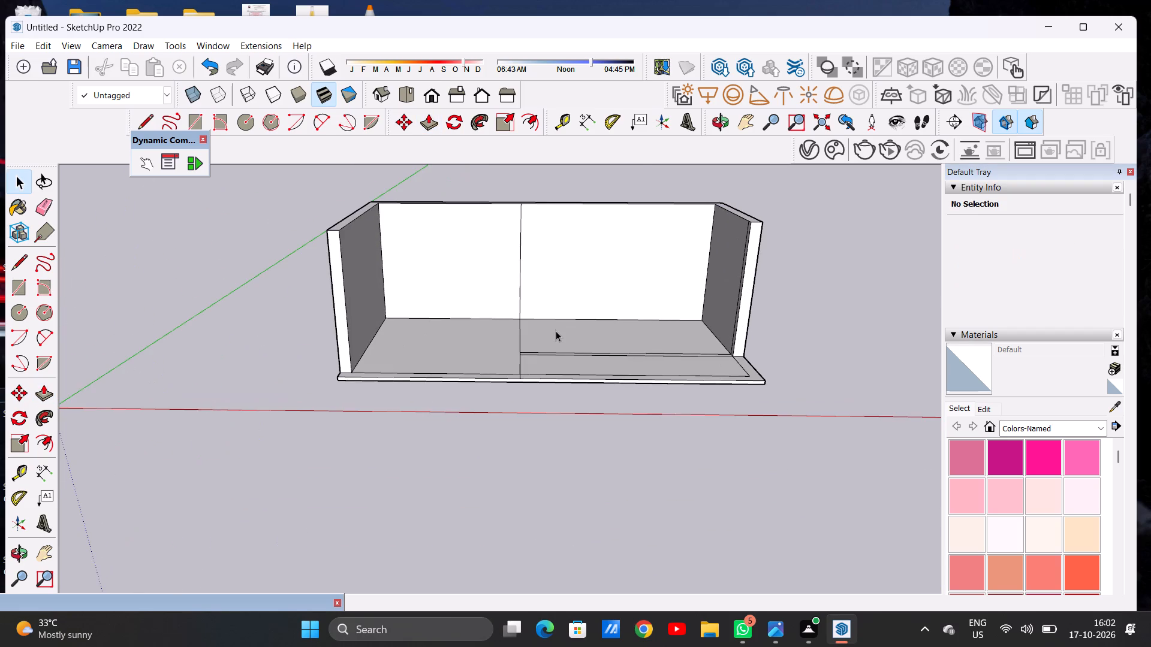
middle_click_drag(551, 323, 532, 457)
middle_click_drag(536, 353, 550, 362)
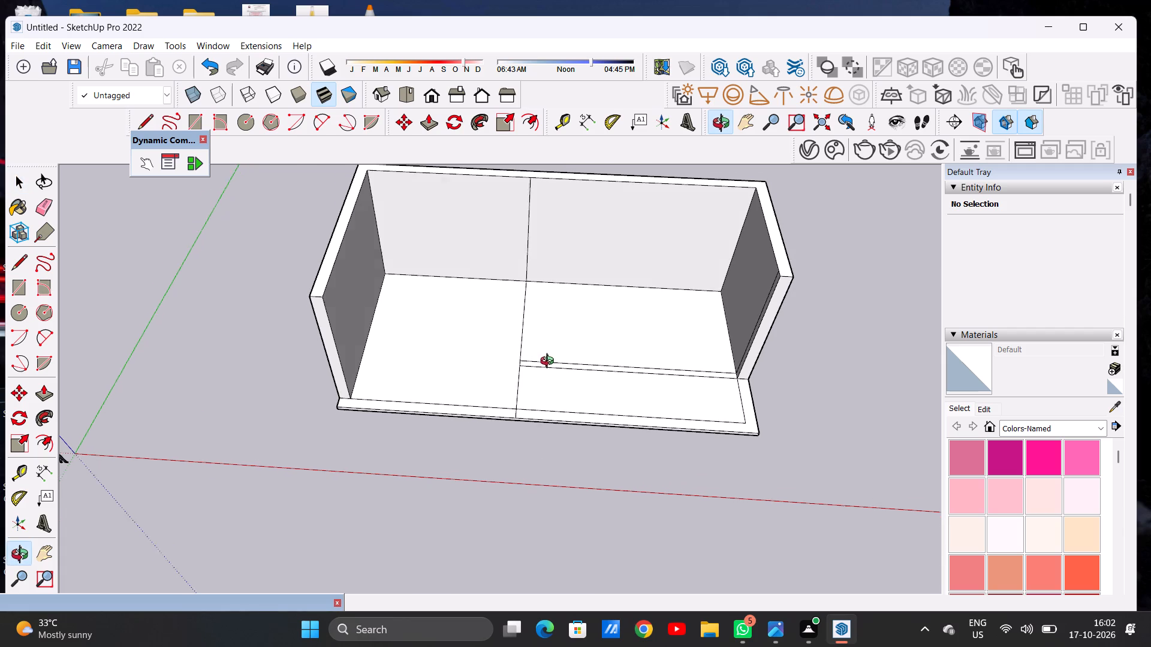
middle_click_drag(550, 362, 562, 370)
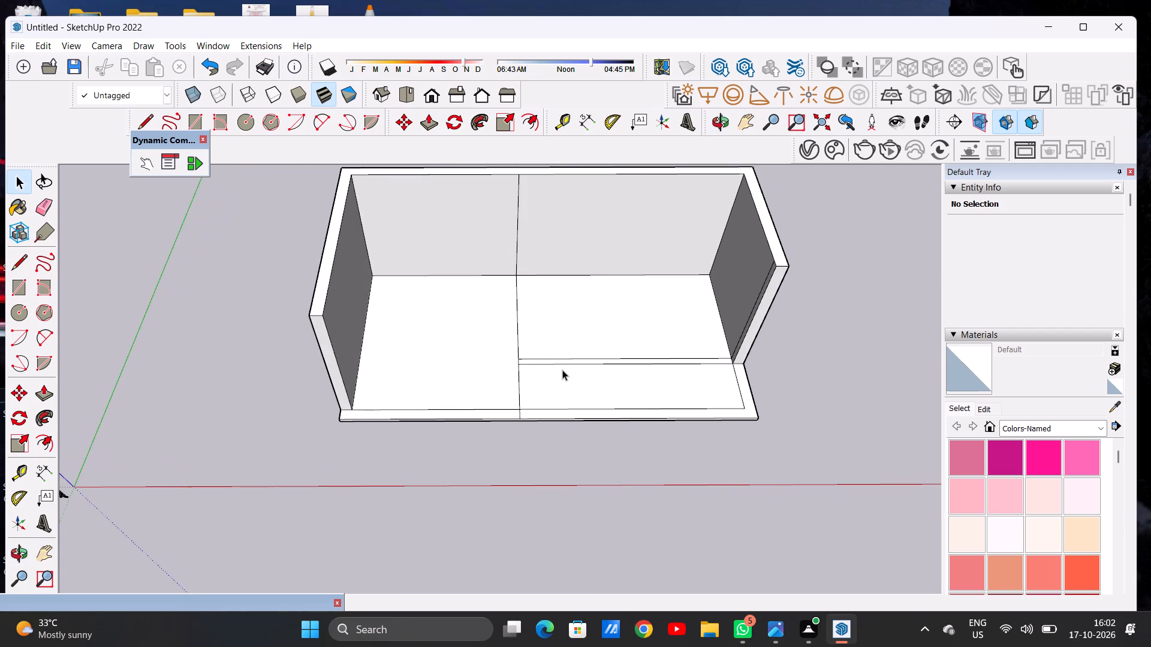
Push/Pull the partition strip upward to the height of the outer walls, forming the partition wall.
scroll(694, 373, "up", 5)
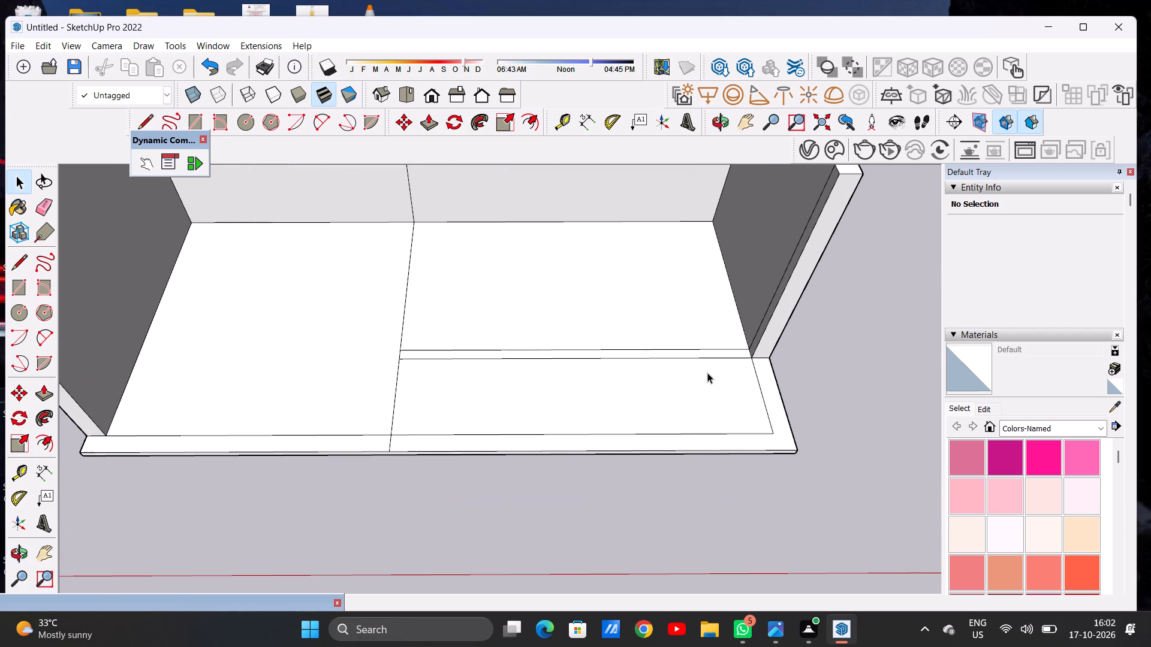
key("p")
scroll(731, 359, "up", 9)
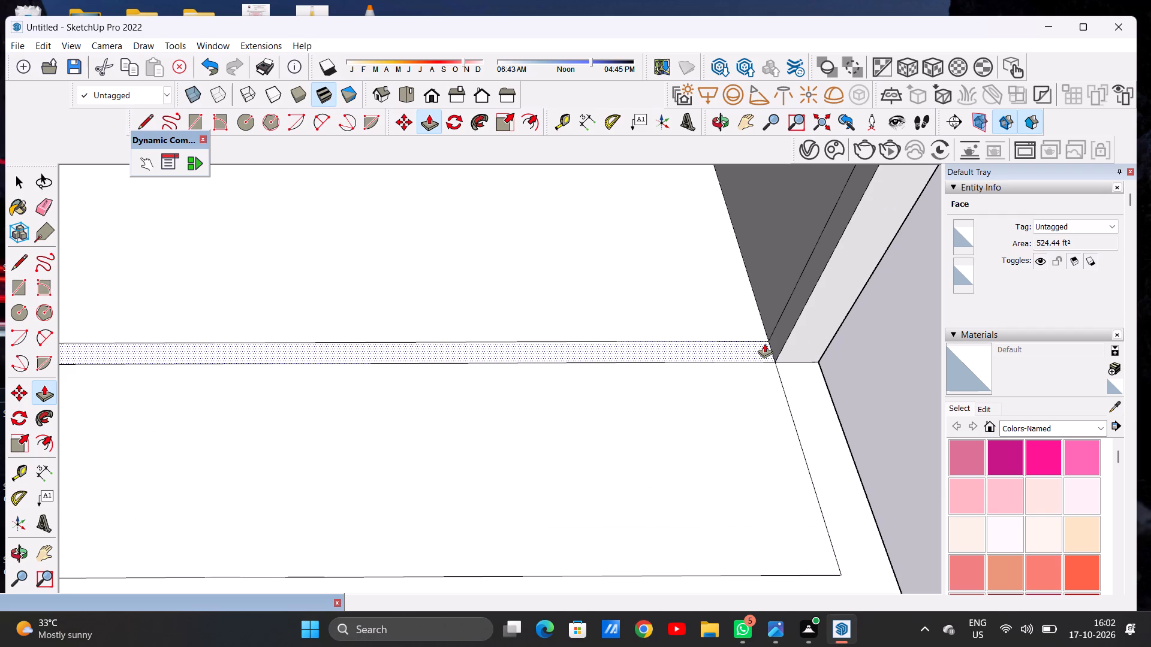
left_click(765, 343)
scroll(766, 310, "down", 20)
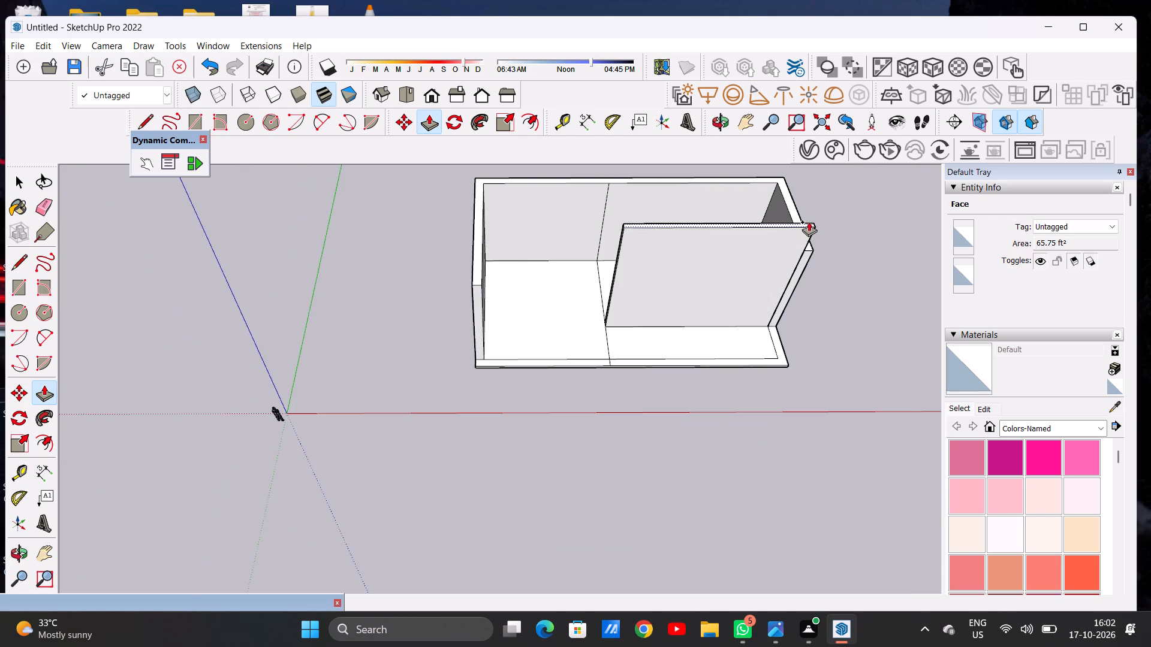
scroll(809, 222, "up", 15)
left_click(798, 260)
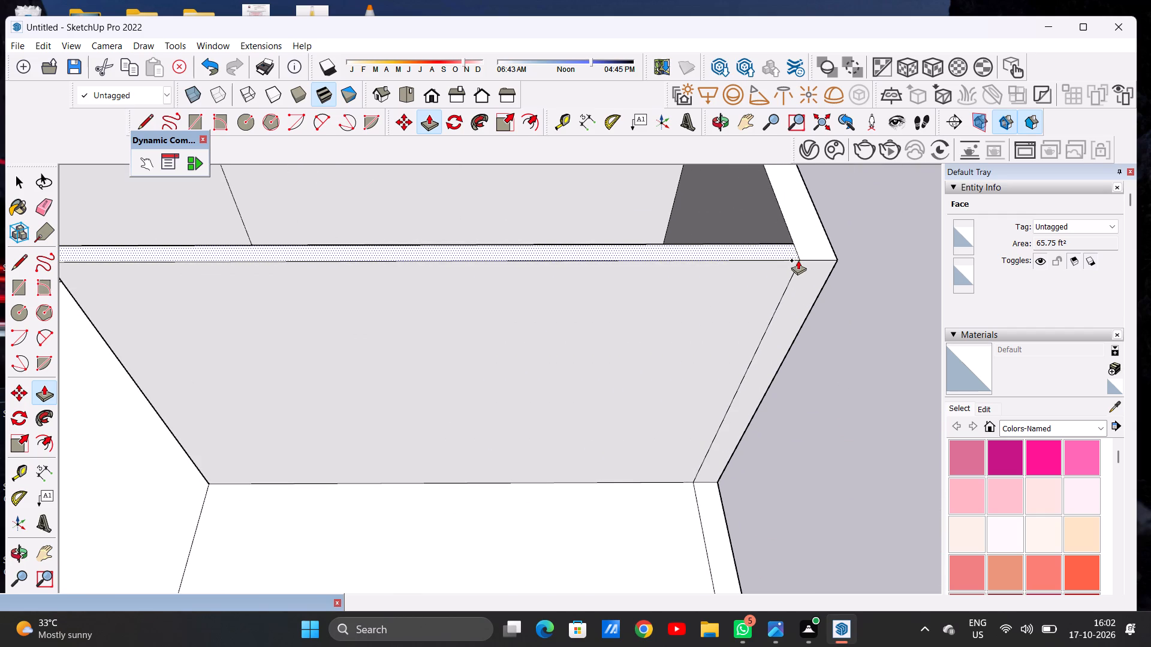
key("space")
Examine the new partition wall and the open bay beside it from low, high and angled front views.
scroll(710, 312, "down", 11)
middle_click_drag(695, 364, 688, 276)
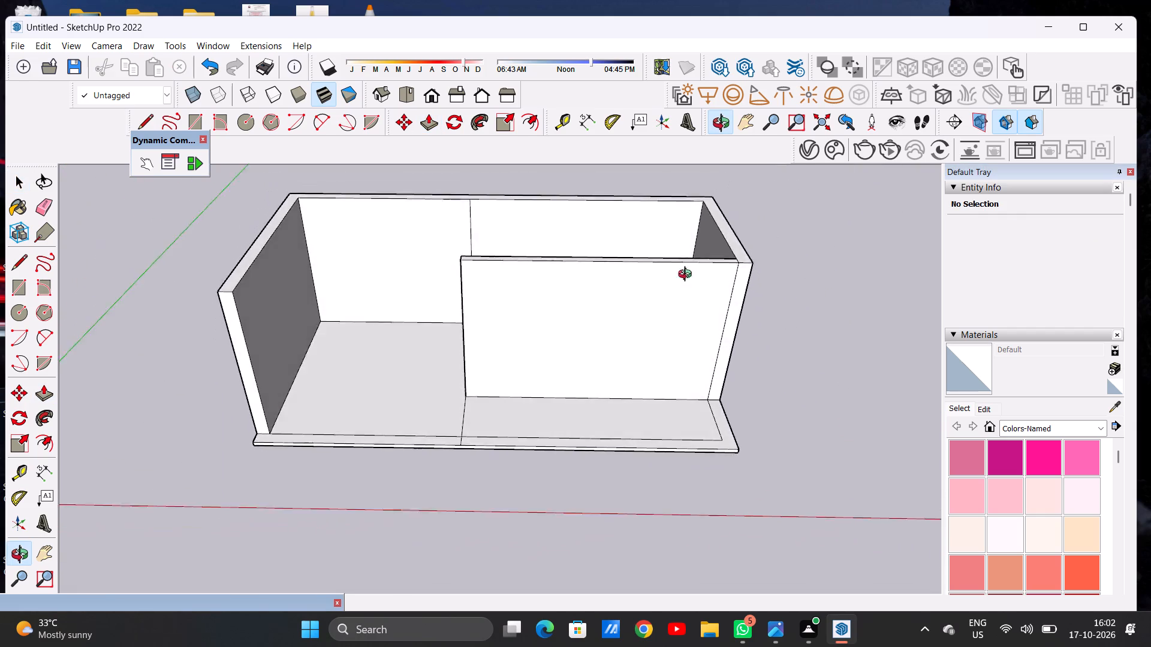
middle_click_drag(688, 276, 690, 234)
scroll(692, 350, "down", 3)
middle_click_drag(636, 395, 628, 301)
scroll(598, 310, "up", 2)
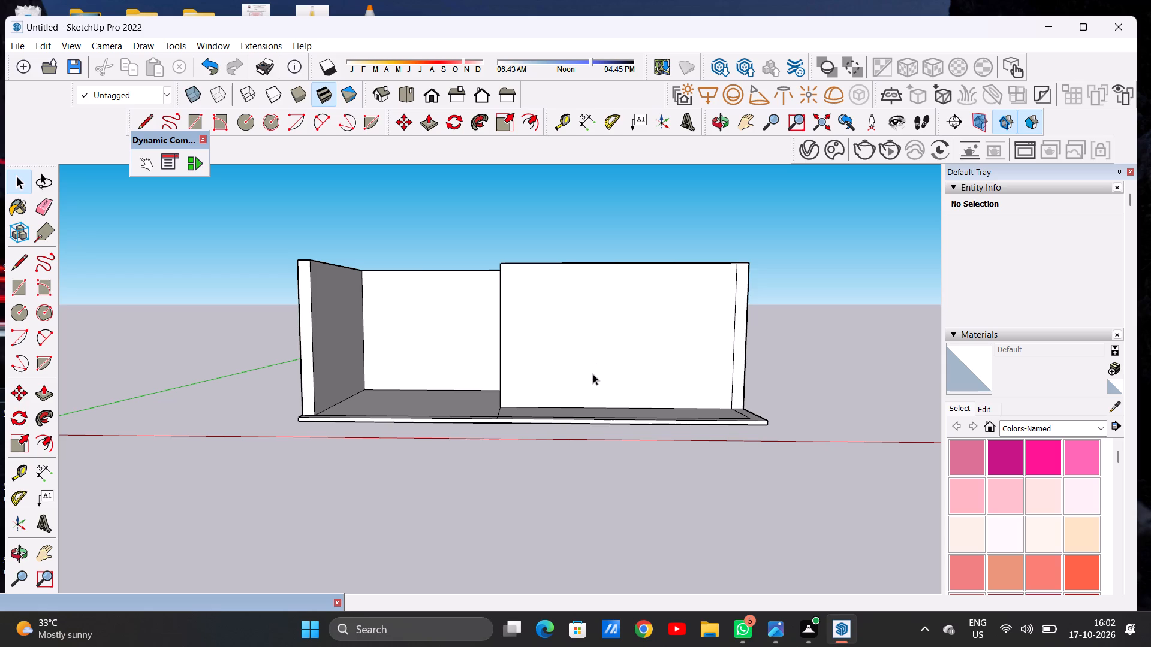
middle_click_drag(593, 374, 582, 397)
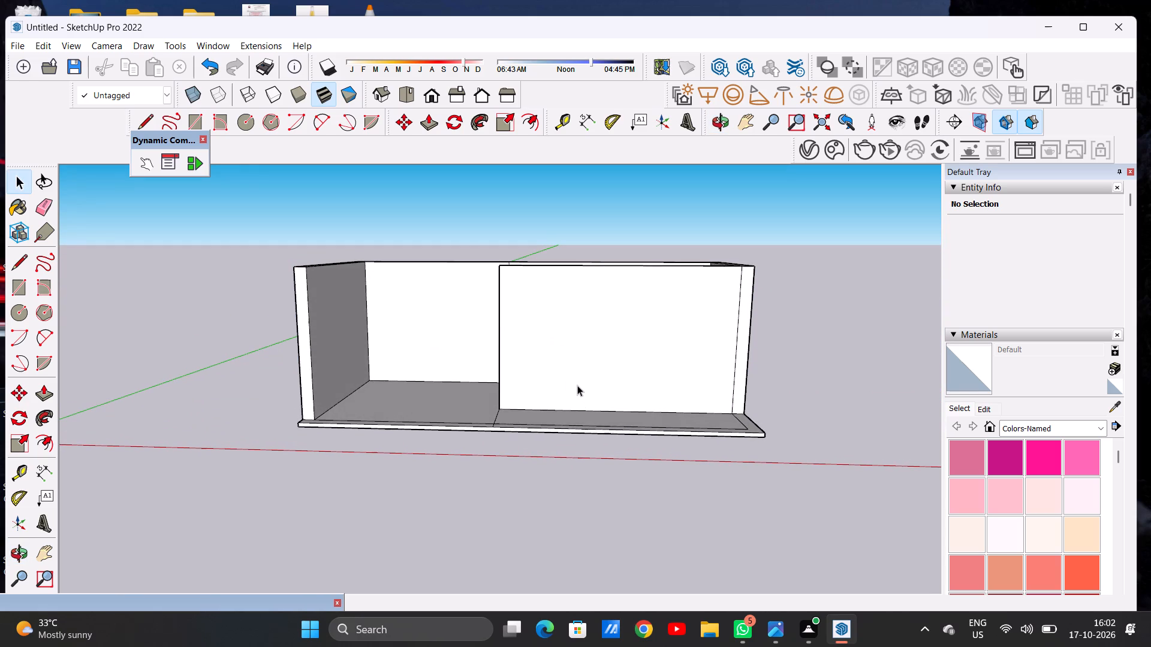
middle_click_drag(574, 362, 596, 477)
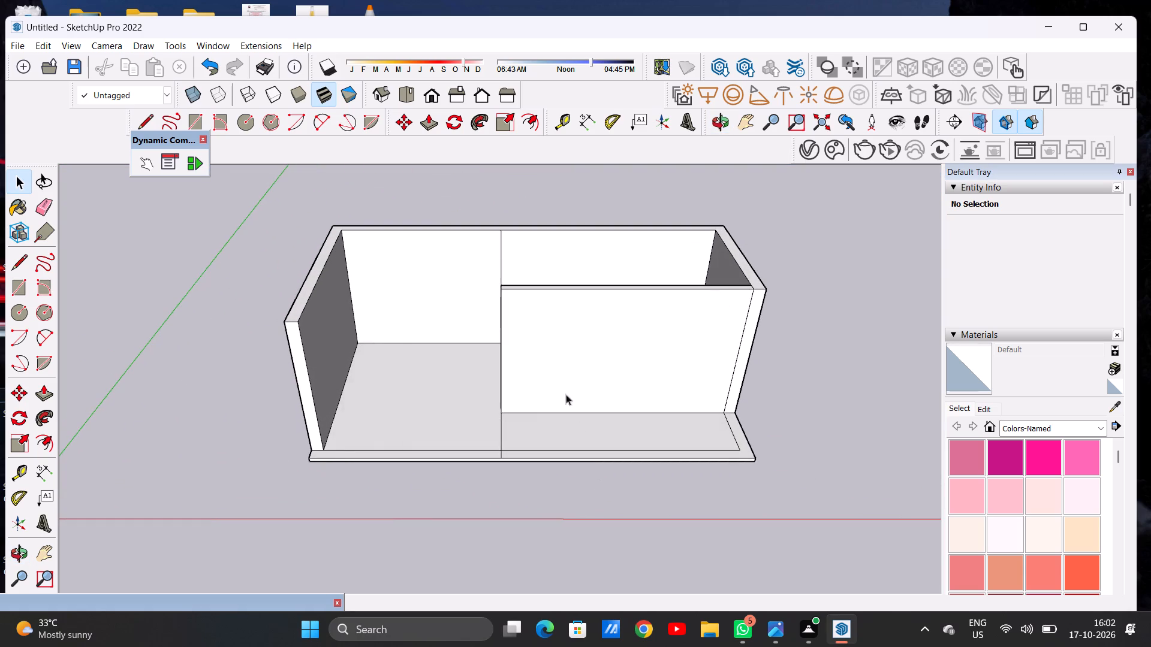
scroll(565, 352, "down", 4)
scroll(558, 402, "up", 4)
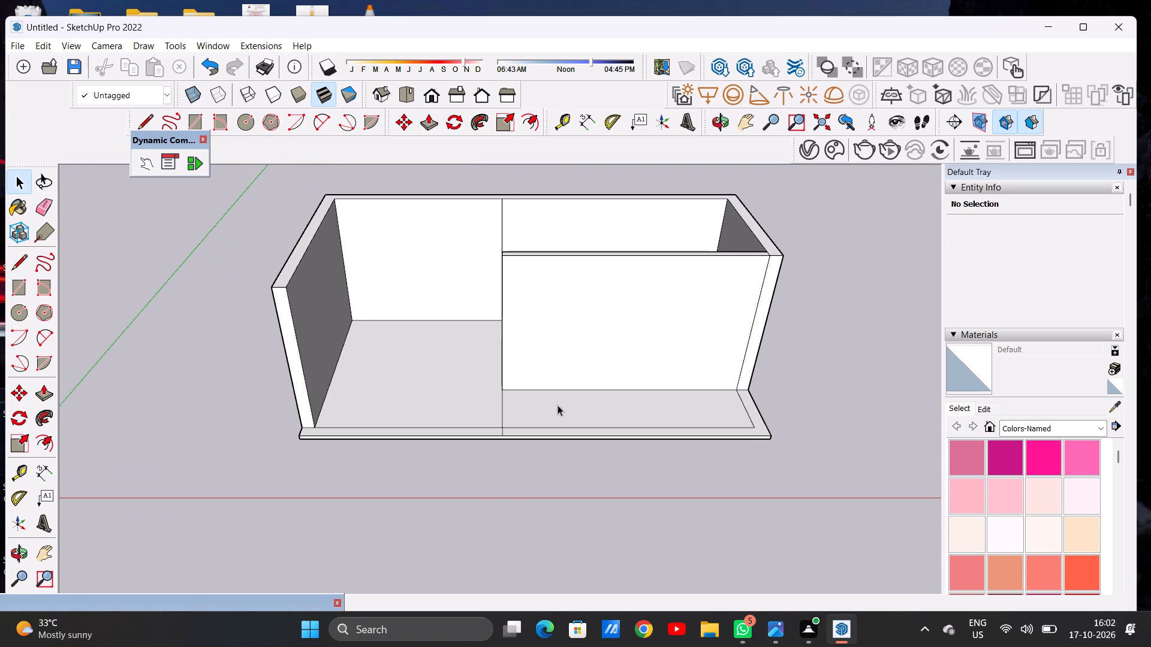
scroll(555, 400, "down", 1)
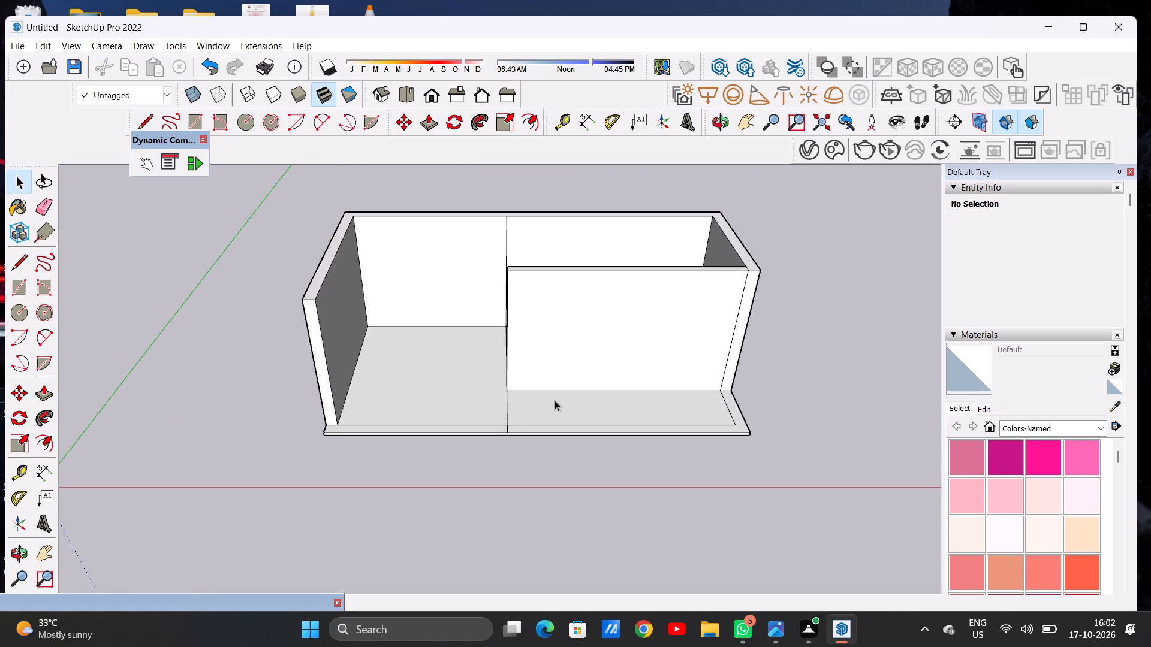
middle_click_drag(545, 401, 493, 401)
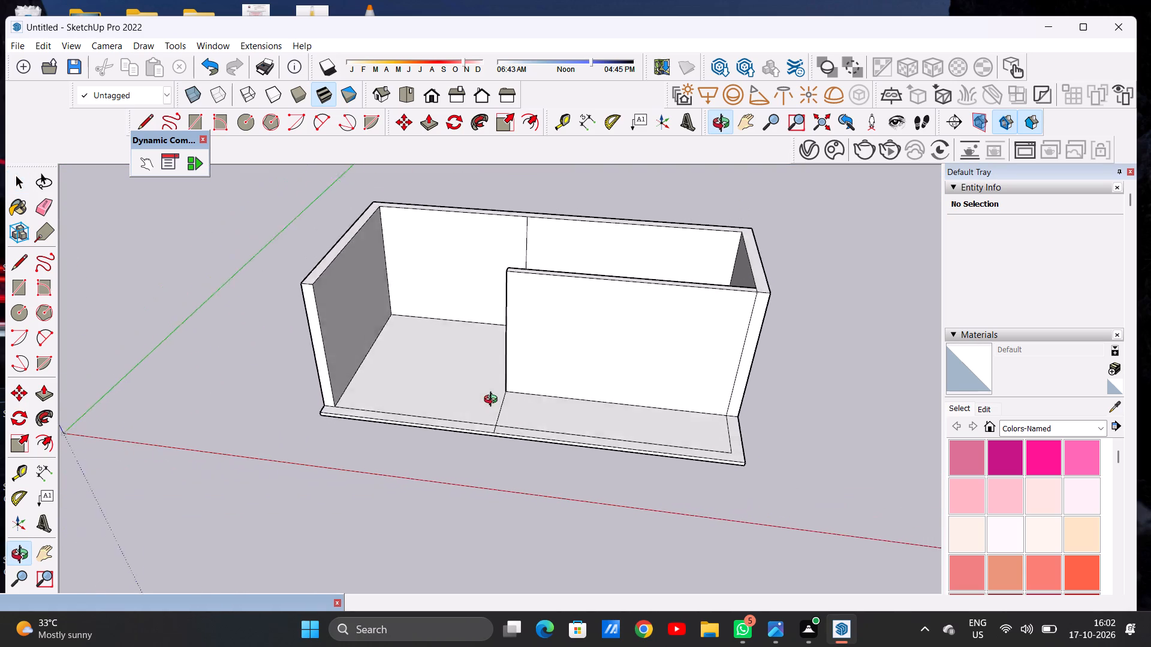
middle_click_drag(493, 401, 552, 407)
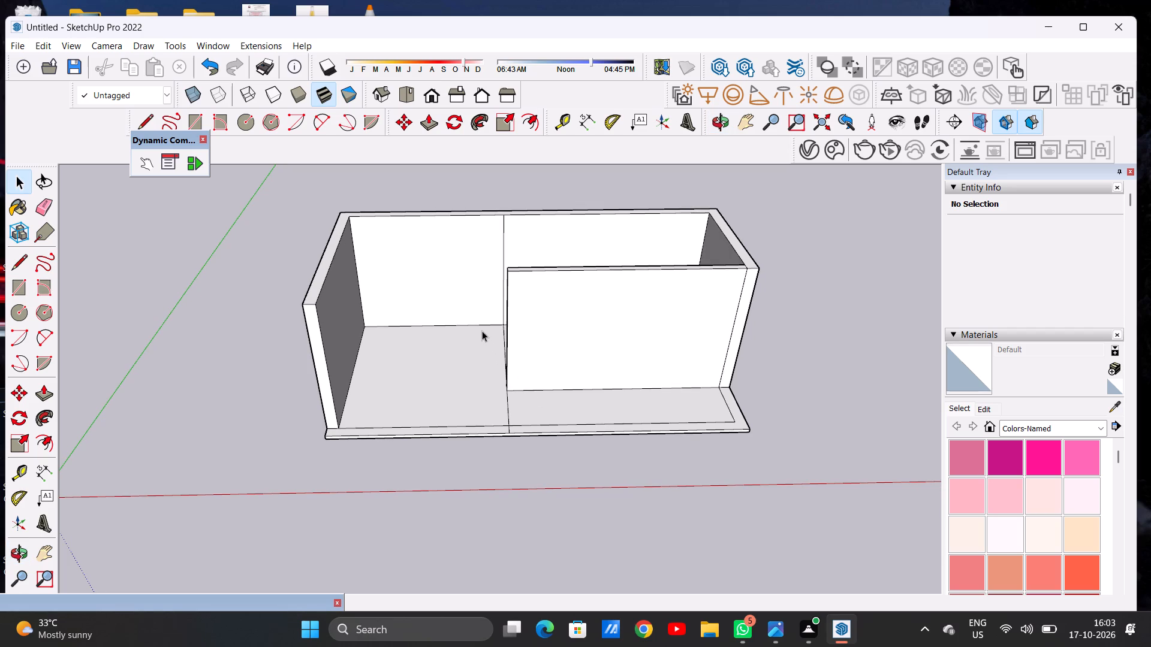
Push/Pull the partition wall's free end face across the open bay to the left wall's inner face.
middle_click_drag(454, 343, 499, 352)
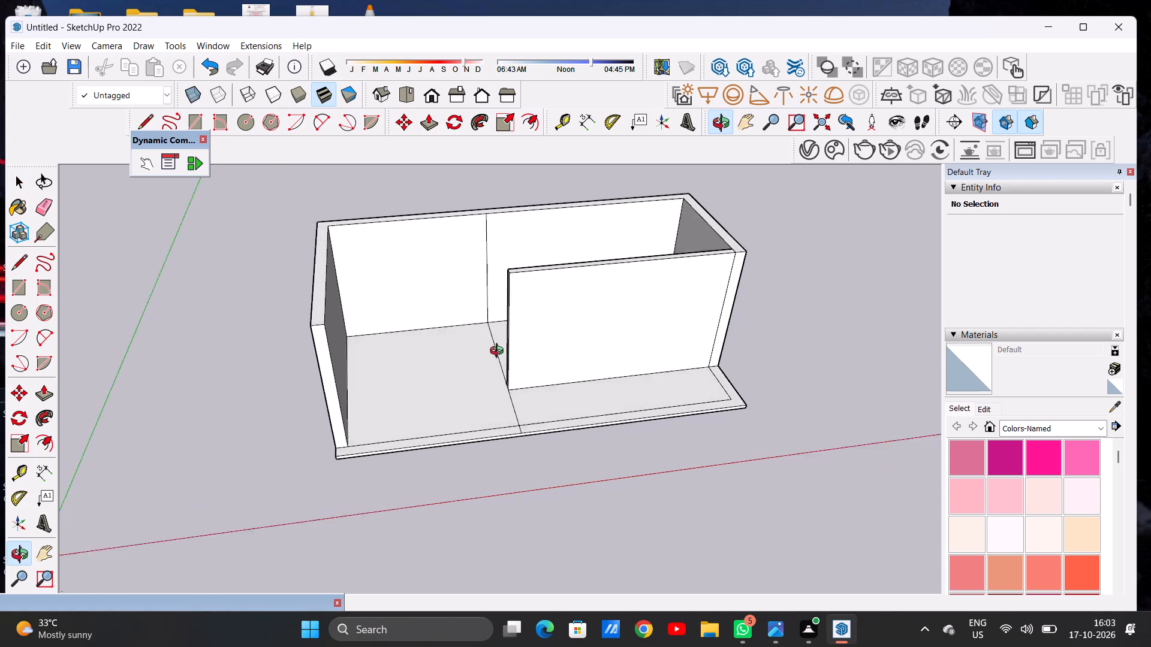
middle_click_drag(499, 352, 543, 358)
scroll(498, 360, "up", 2)
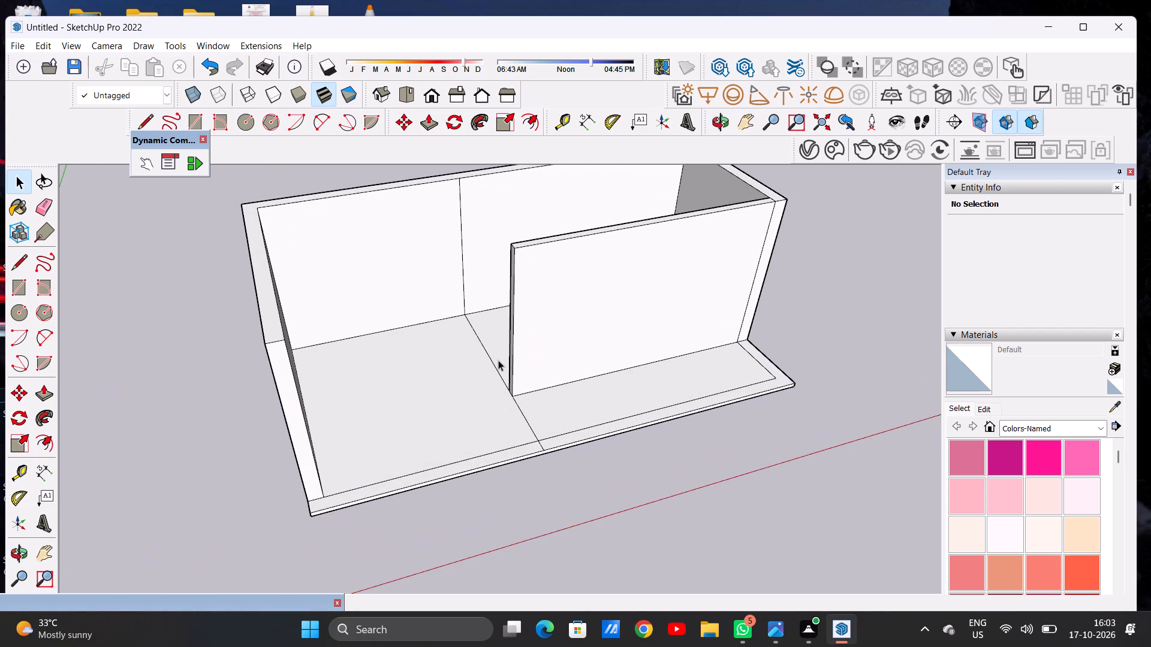
scroll(498, 360, "down", 5)
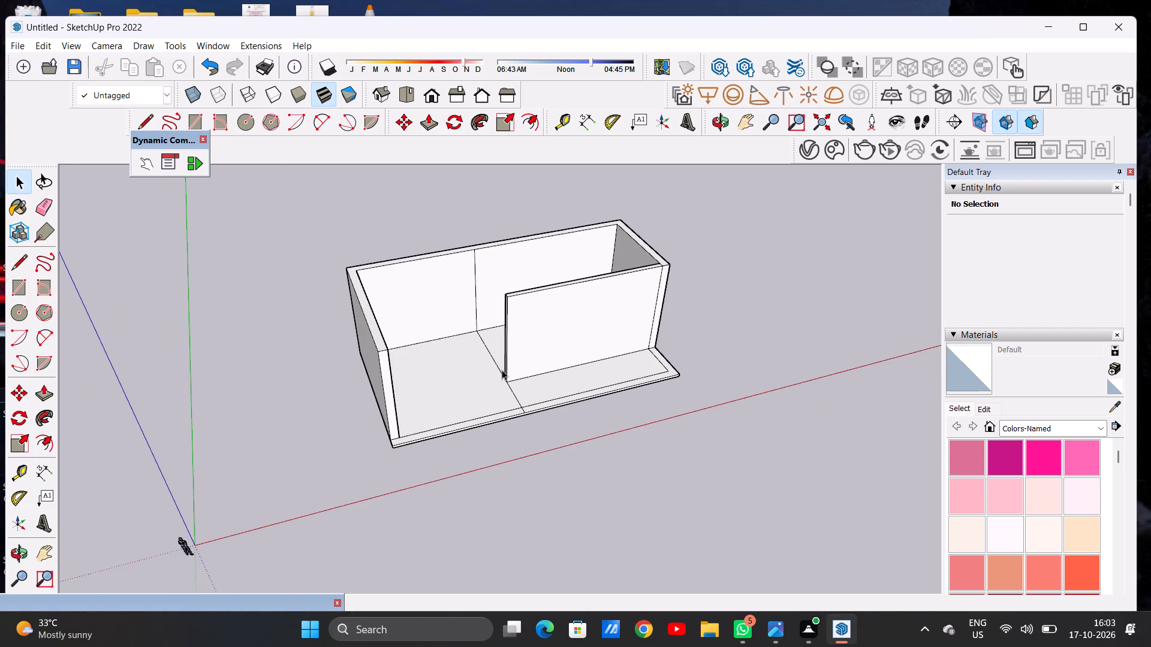
scroll(502, 370, "up", 6)
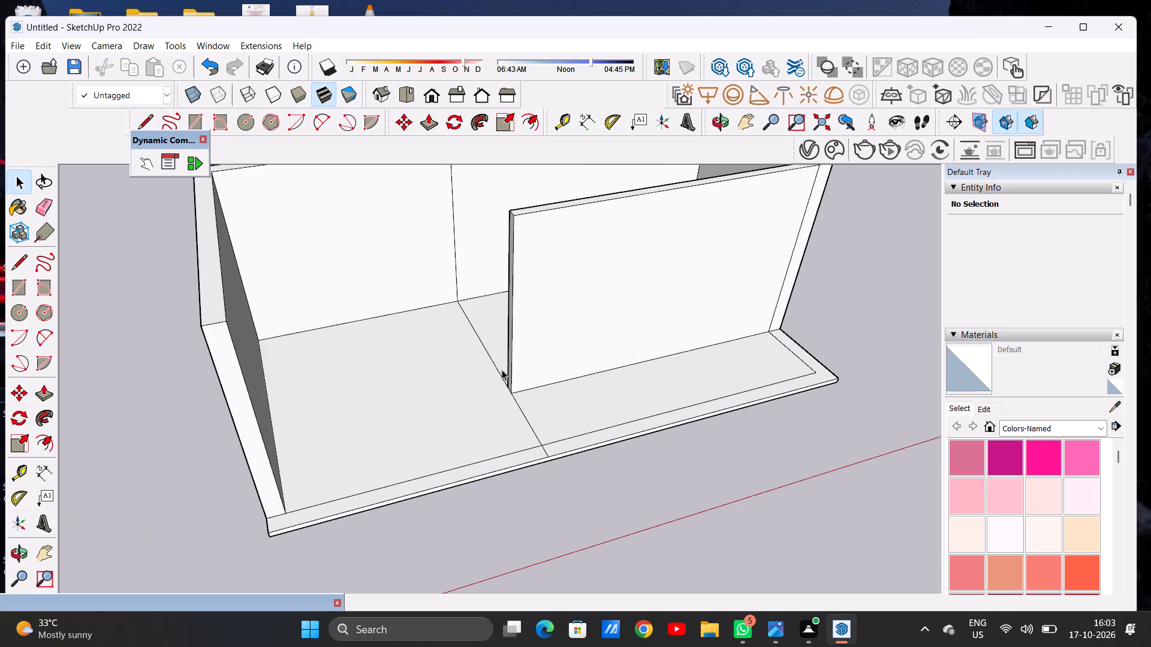
key("p")
scroll(507, 215, "up", 9)
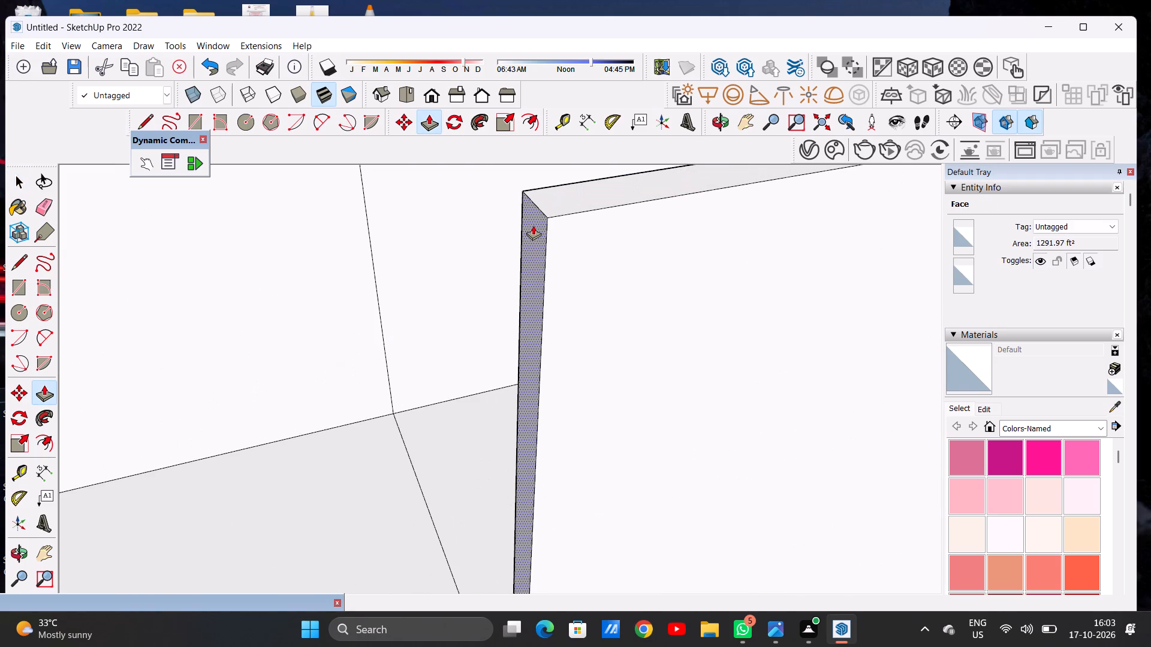
left_click(533, 226)
scroll(519, 250, "down", 20)
scroll(519, 250, "down", 1)
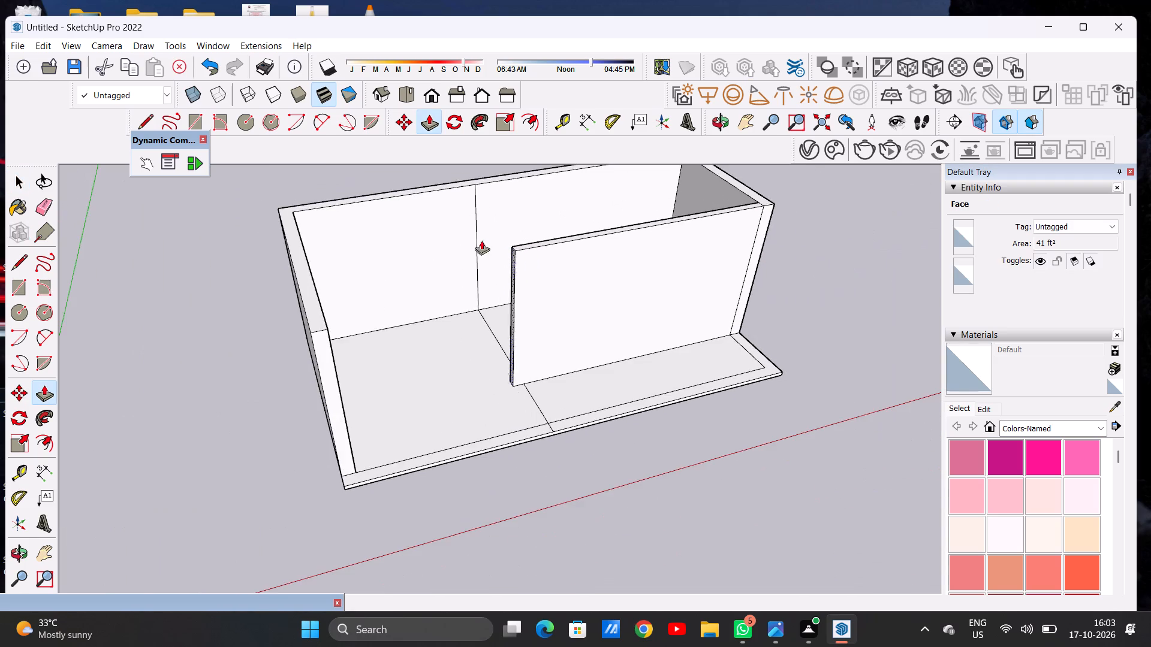
scroll(330, 261, "up", 6)
middle_click_drag(352, 286, 263, 276)
scroll(270, 244, "up", 6)
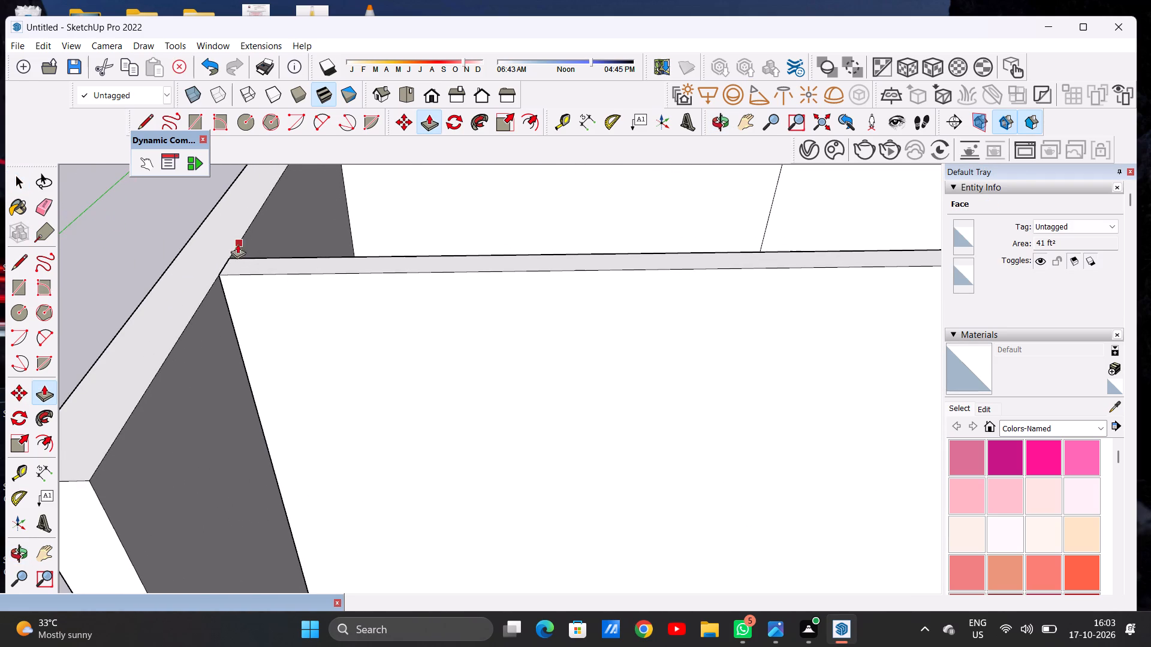
left_click(208, 285)
key("space")
Erase the dividing line on the floor behind the partition and its continuation up the rear wall.
scroll(449, 369, "down", 4)
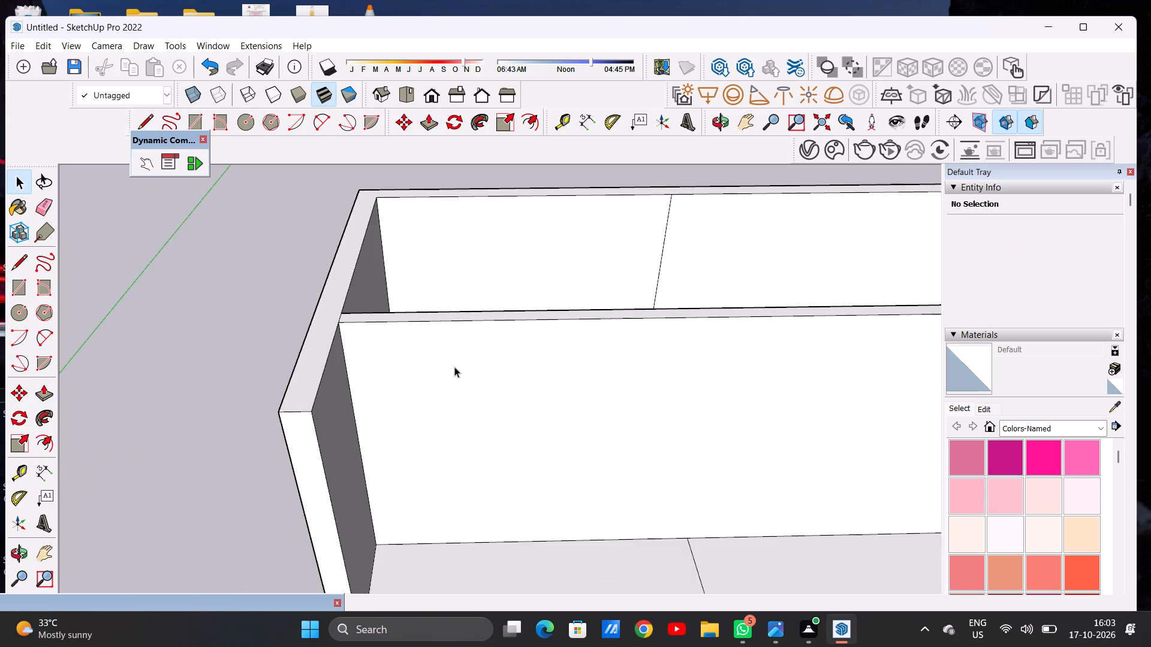
scroll(454, 367, "down", 18)
middle_click_drag(586, 416, 565, 416)
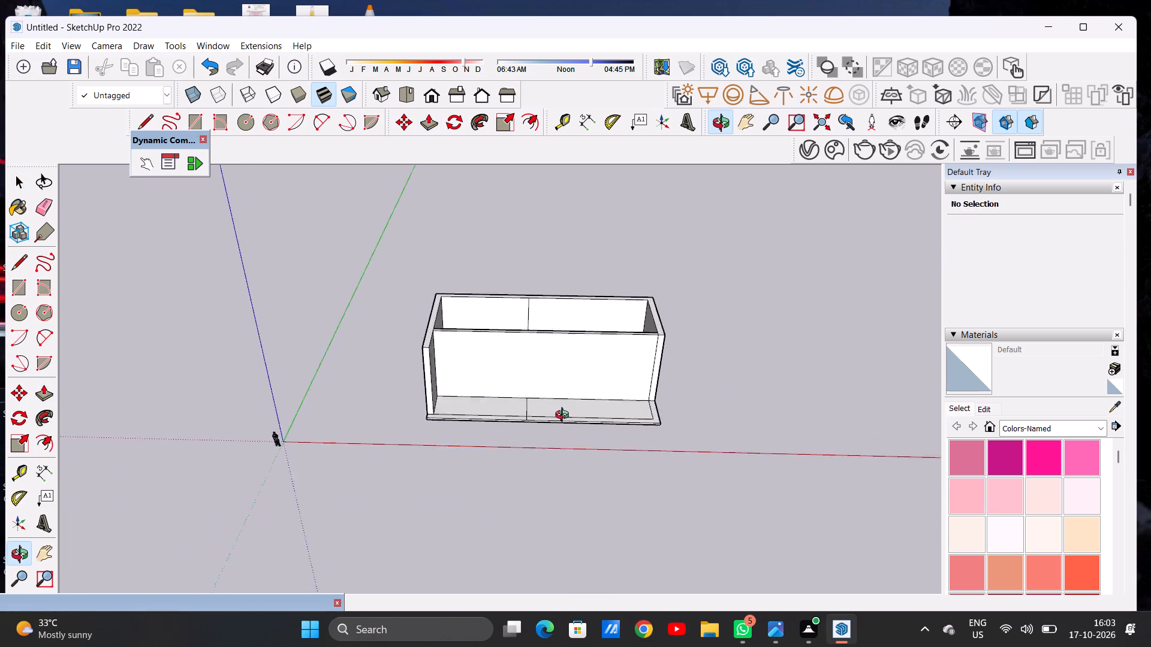
middle_click_drag(565, 416, 500, 445)
middle_click_drag(548, 297, 451, 455)
scroll(552, 365, "up", 4)
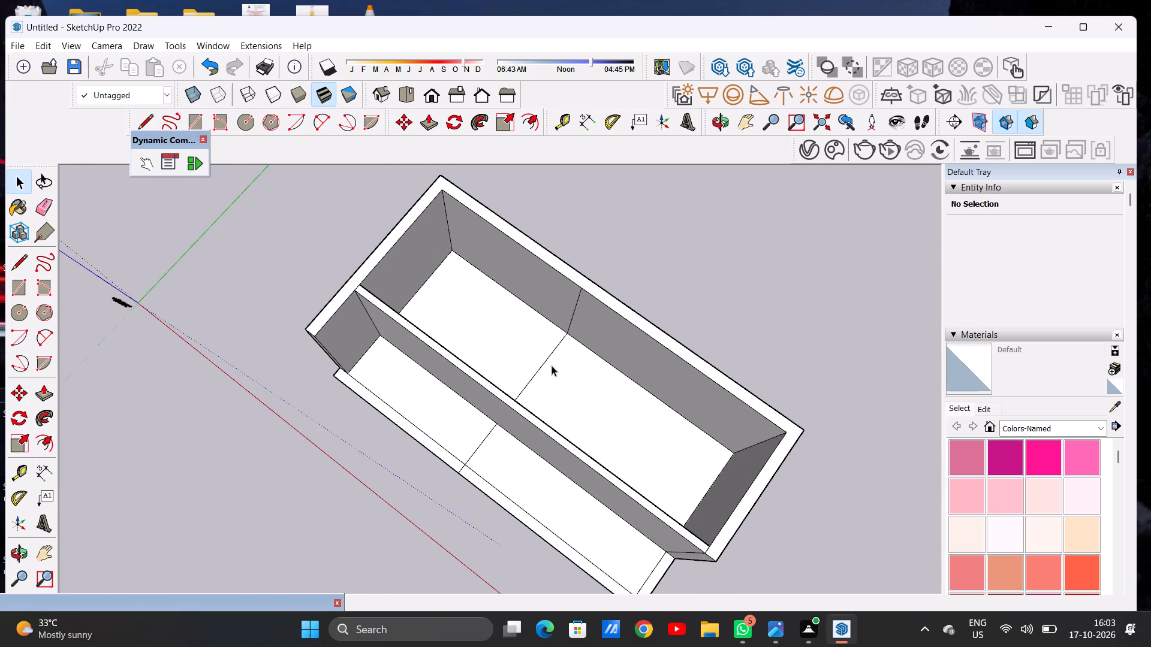
scroll(552, 365, "up", 4)
key("e")
left_click_drag(534, 363, 543, 376)
left_click_drag(589, 282, 604, 293)
scroll(535, 340, "down", 8)
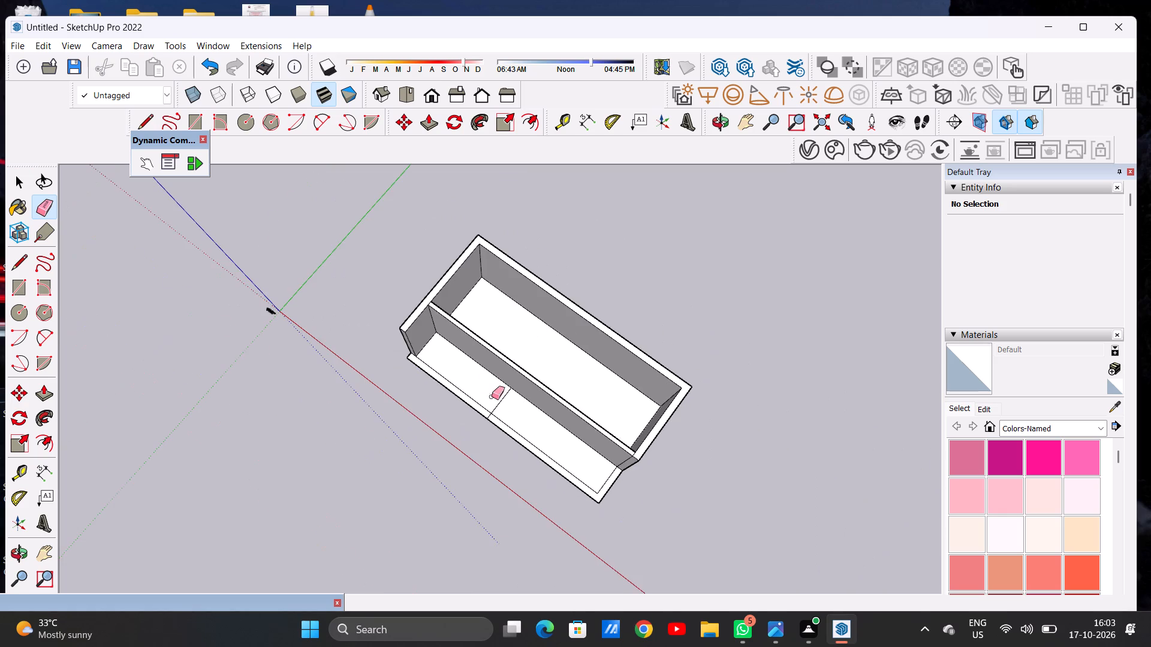
middle_click_drag(504, 417, 604, 318)
middle_click_drag(508, 430, 570, 374)
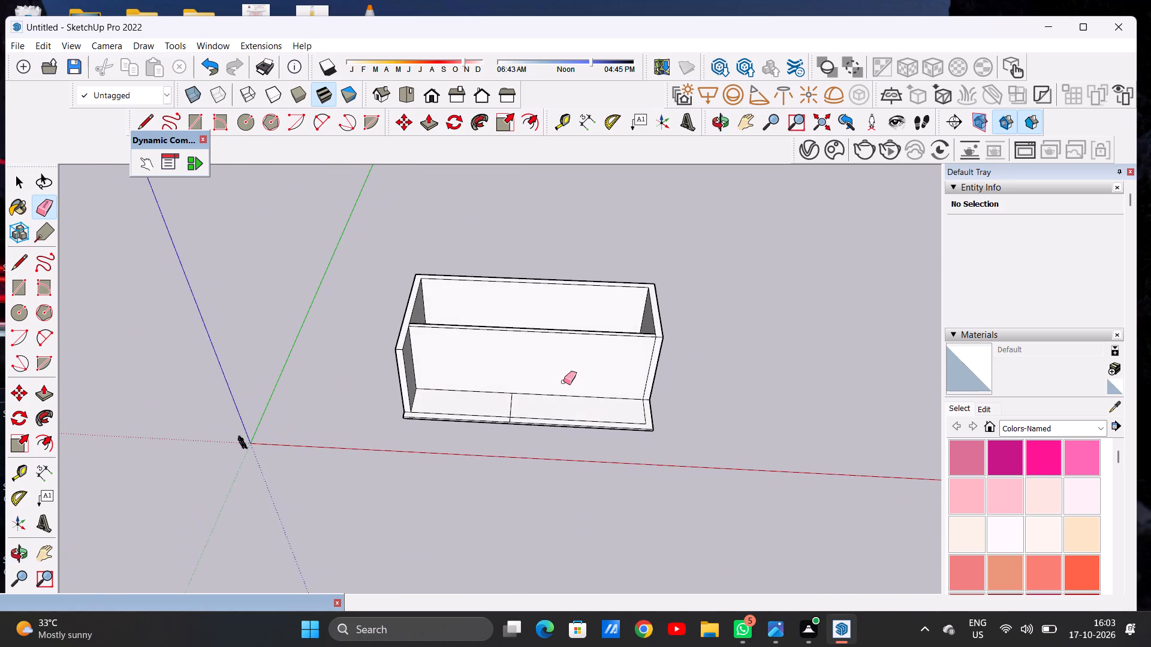
scroll(524, 412, "up", 6)
key("space")
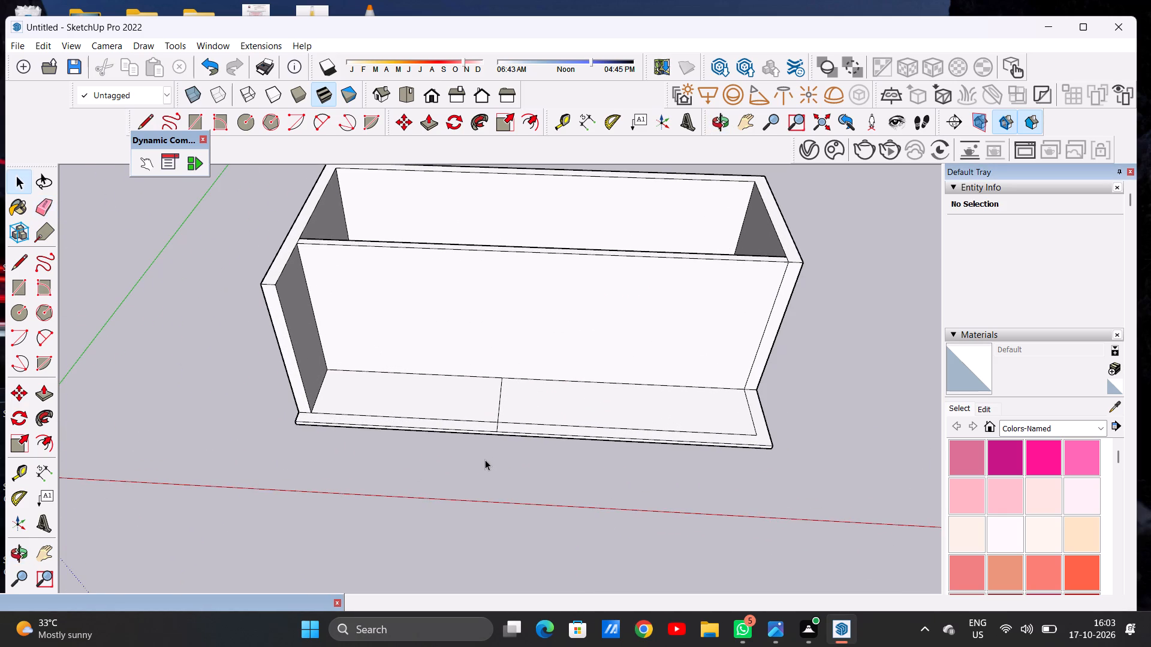
Examine the front of the shell in the standard front view and from slightly raised angles.
scroll(549, 446, "down", 6)
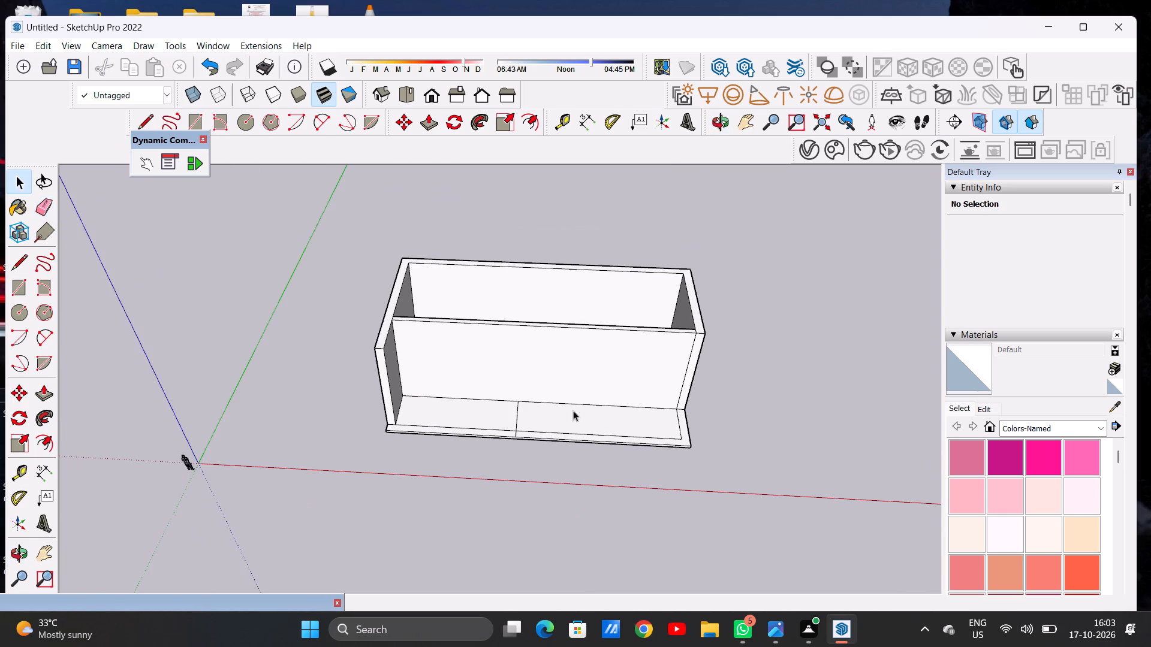
scroll(602, 382, "up", 3)
middle_click_drag(522, 447, 530, 307)
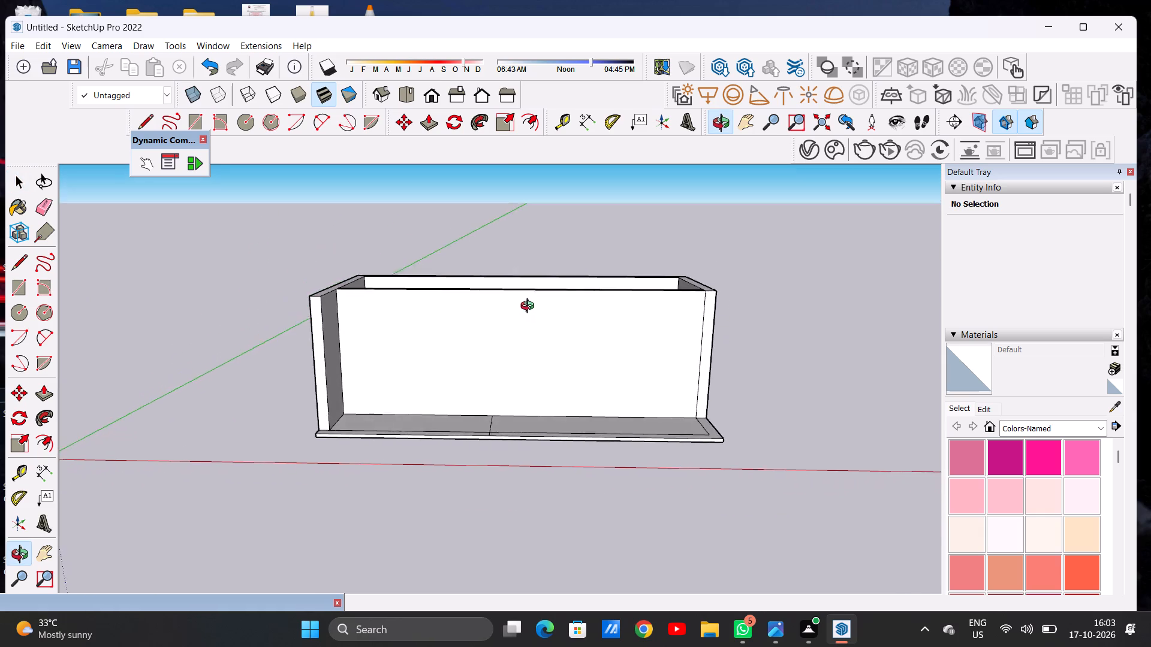
middle_click_drag(530, 307, 530, 286)
middle_click(530, 281)
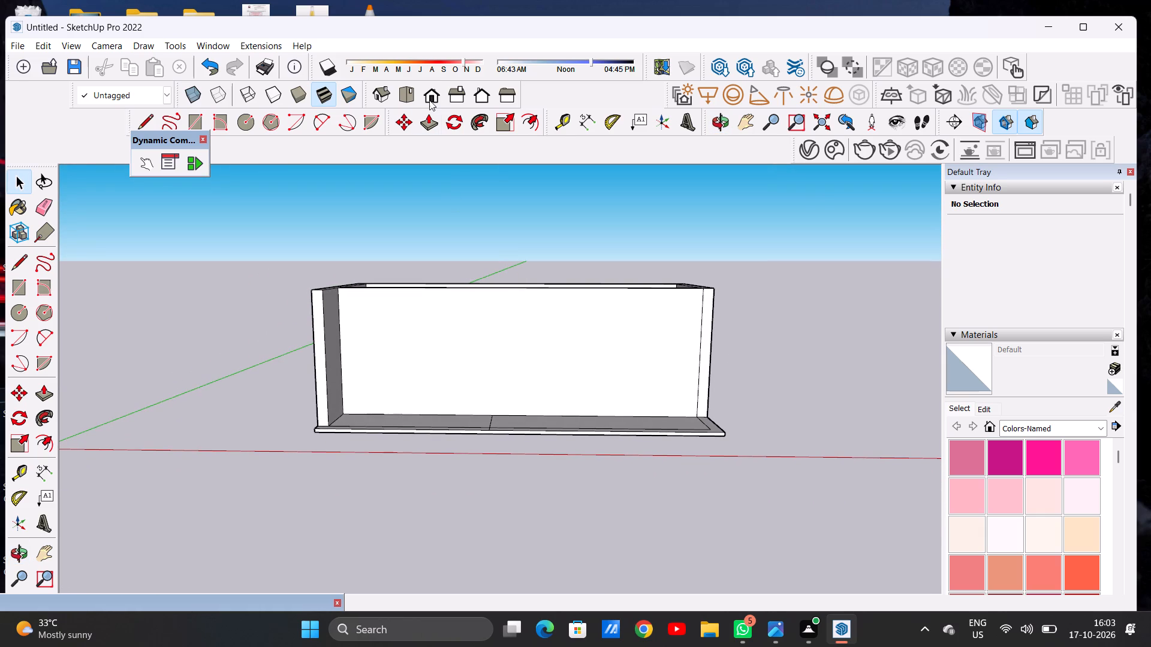
left_click(433, 93)
scroll(780, 399, "down", 4)
scroll(526, 378, "up", 3)
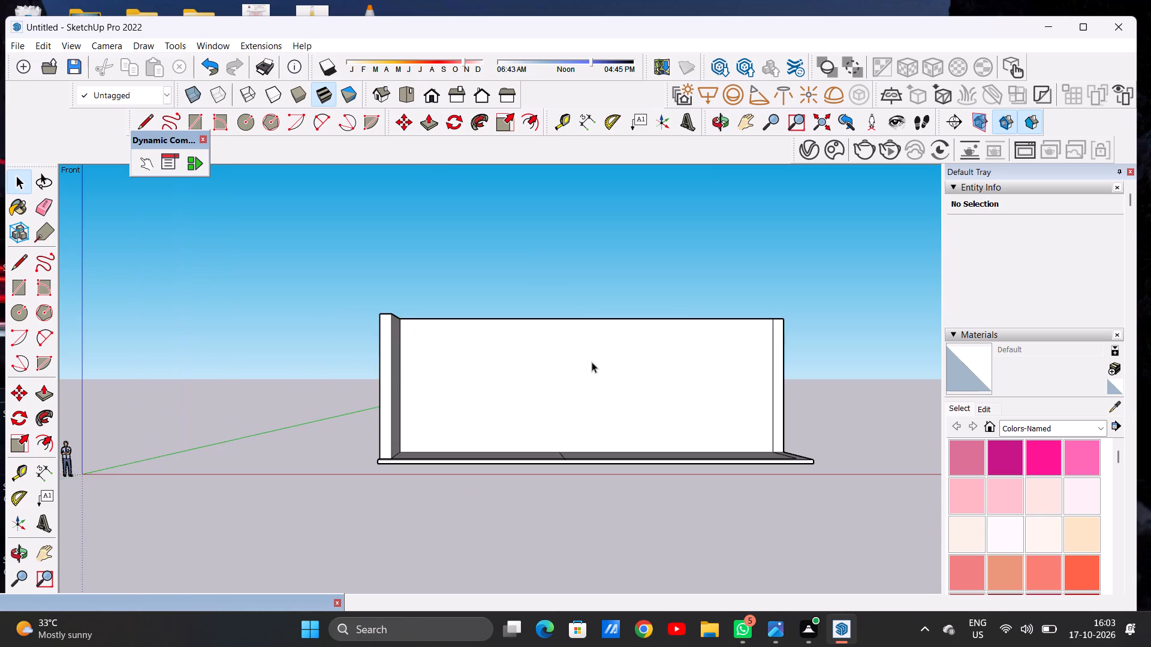
middle_click_drag(592, 362, 580, 448)
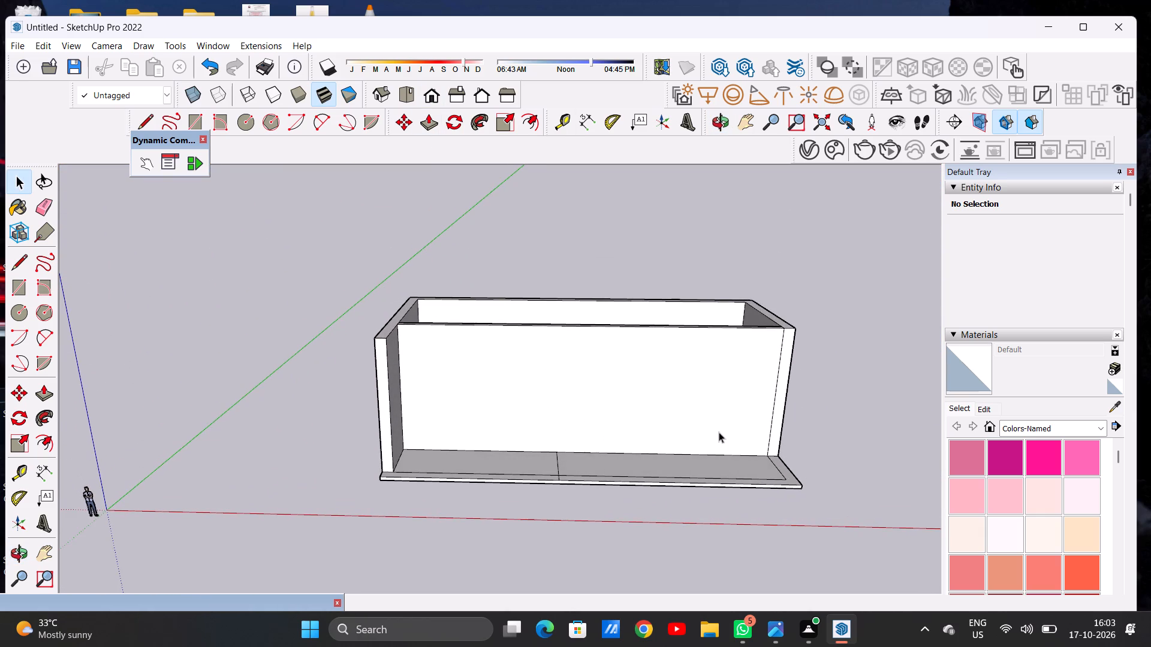
scroll(719, 432, "up", 3)
left_click(438, 95)
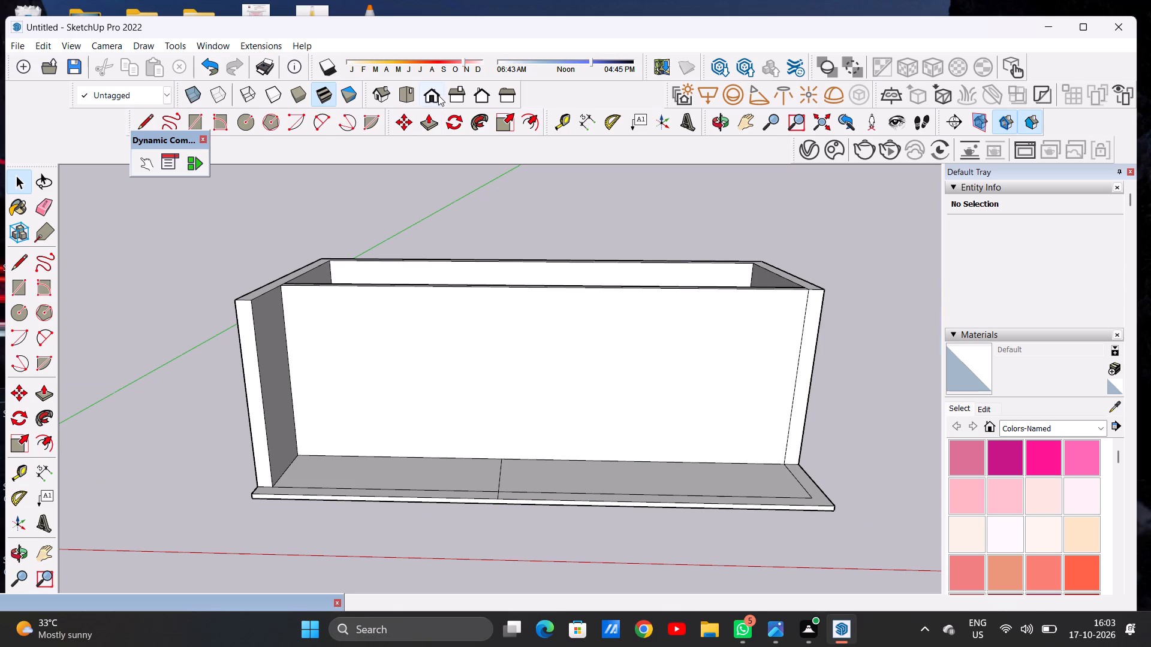
scroll(657, 360, "down", 6)
middle_click_drag(595, 412, 592, 470)
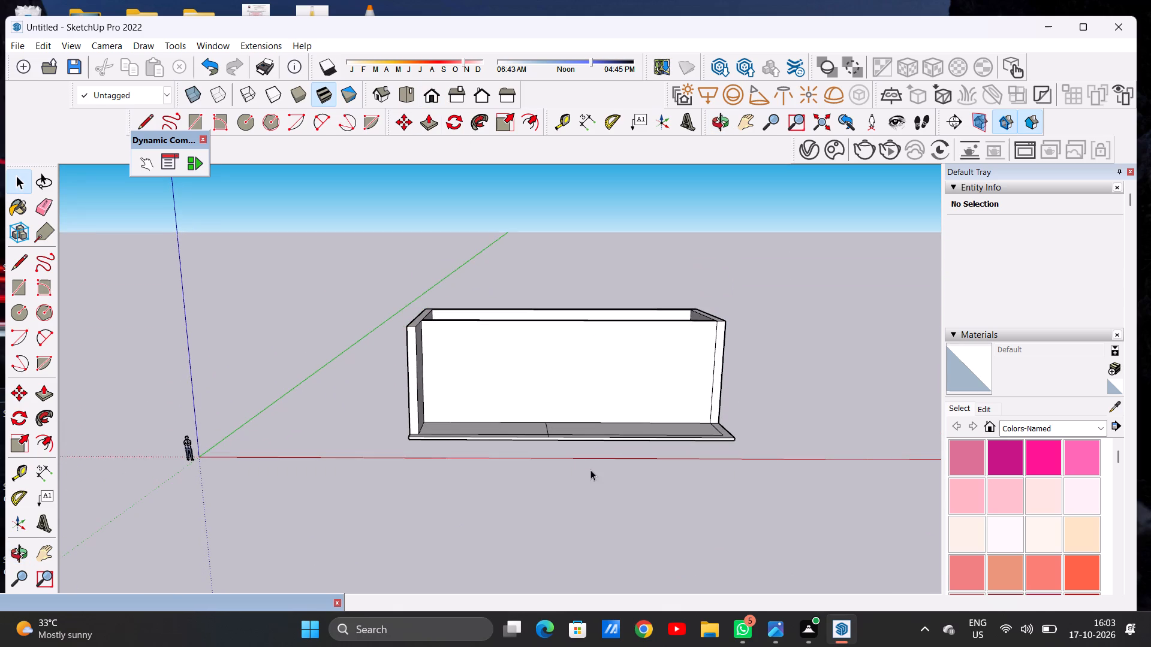
scroll(590, 419, "up", 5)
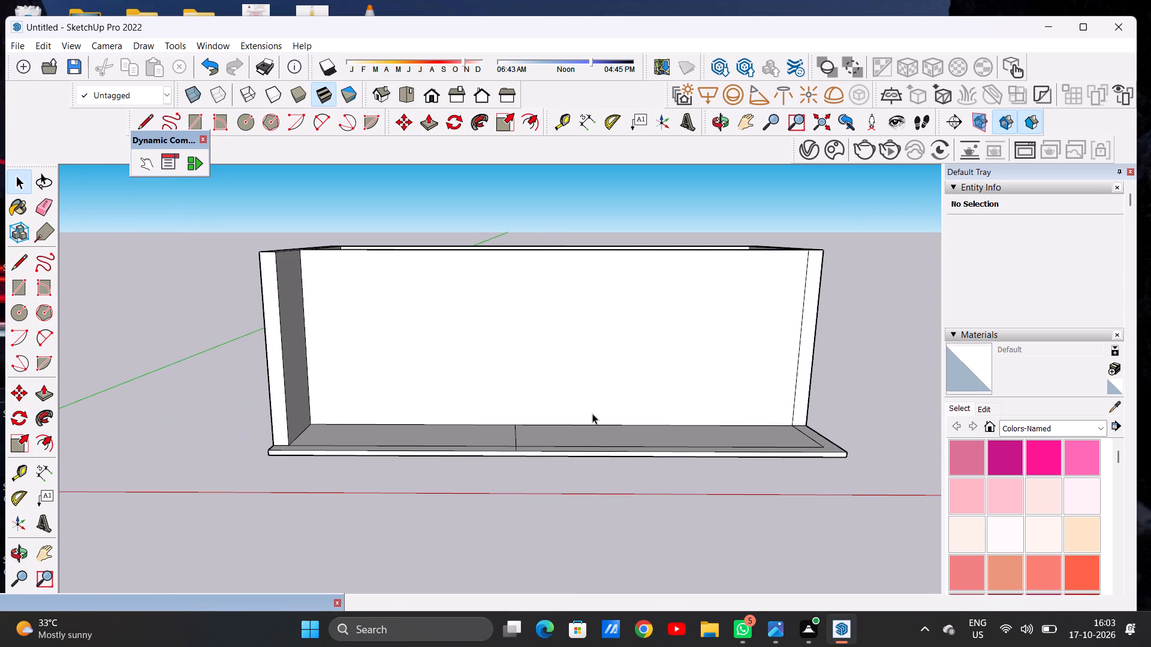
scroll(557, 373, "down", 3)
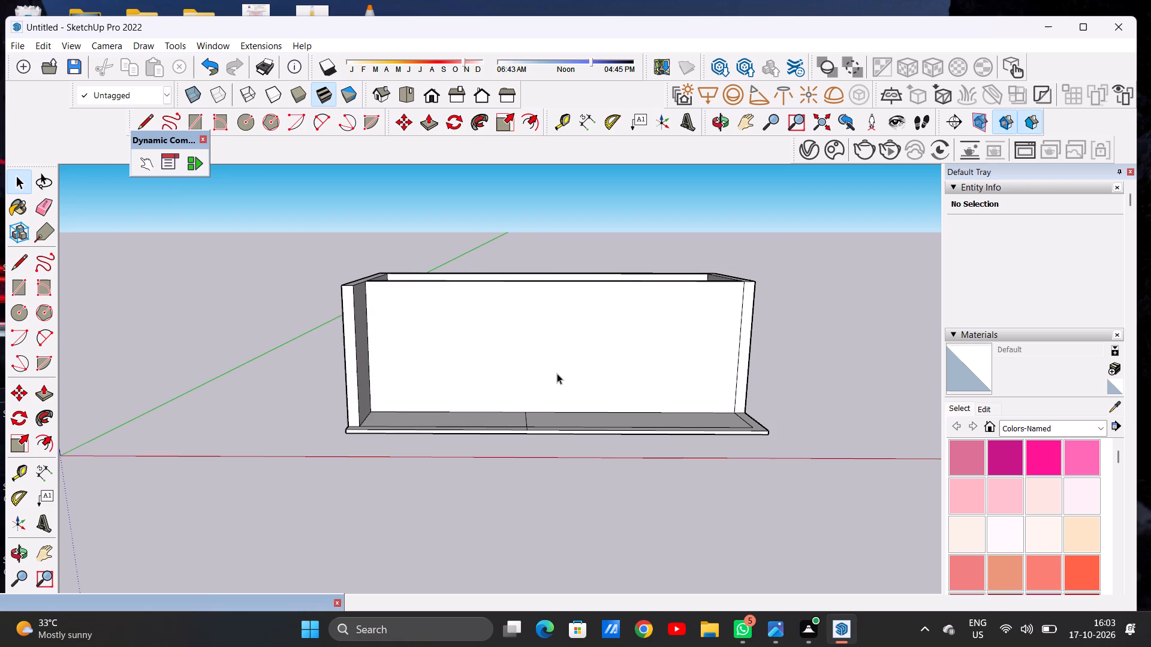
middle_click_drag(557, 373, 558, 372)
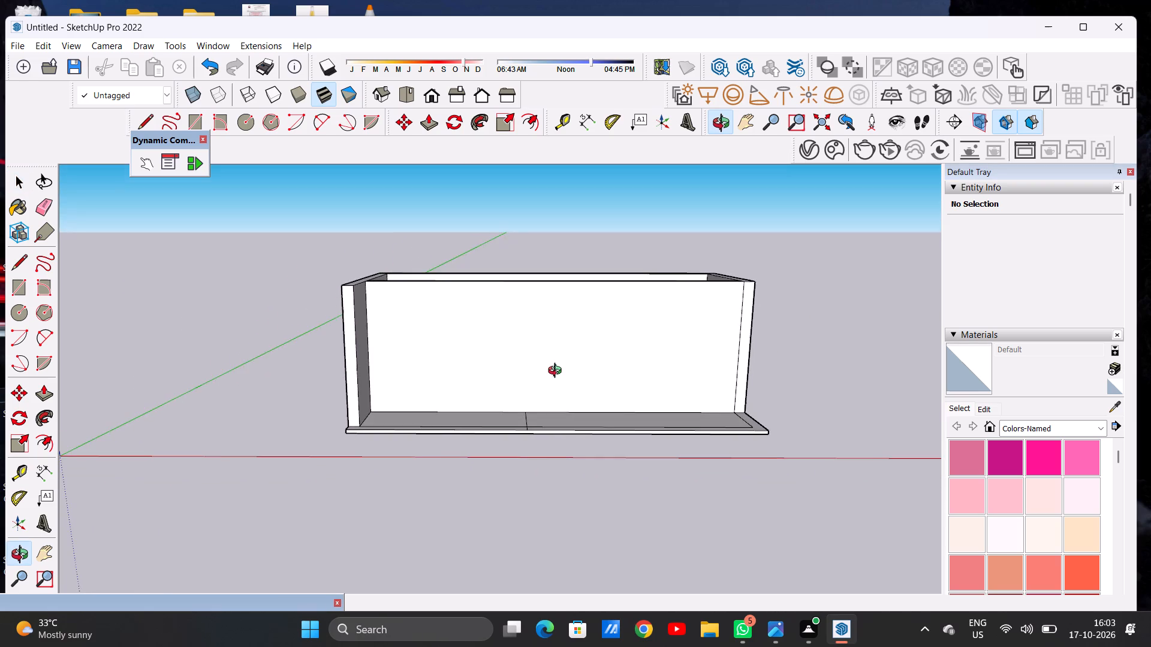
middle_click_drag(558, 372, 561, 335)
scroll(577, 353, "up", 1)
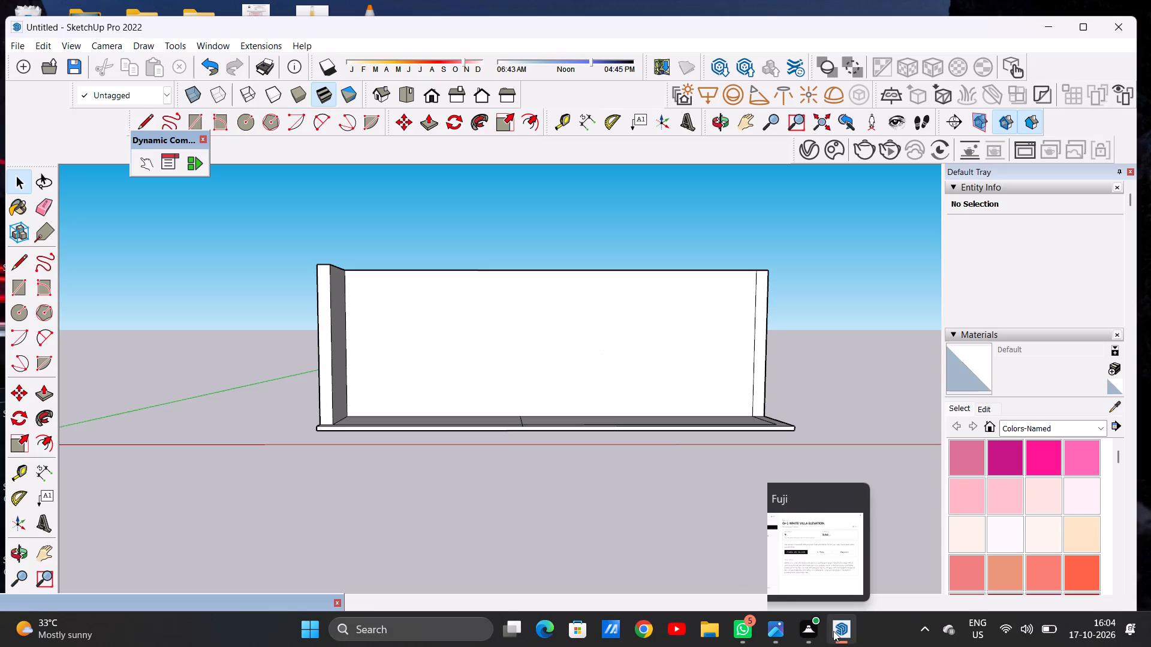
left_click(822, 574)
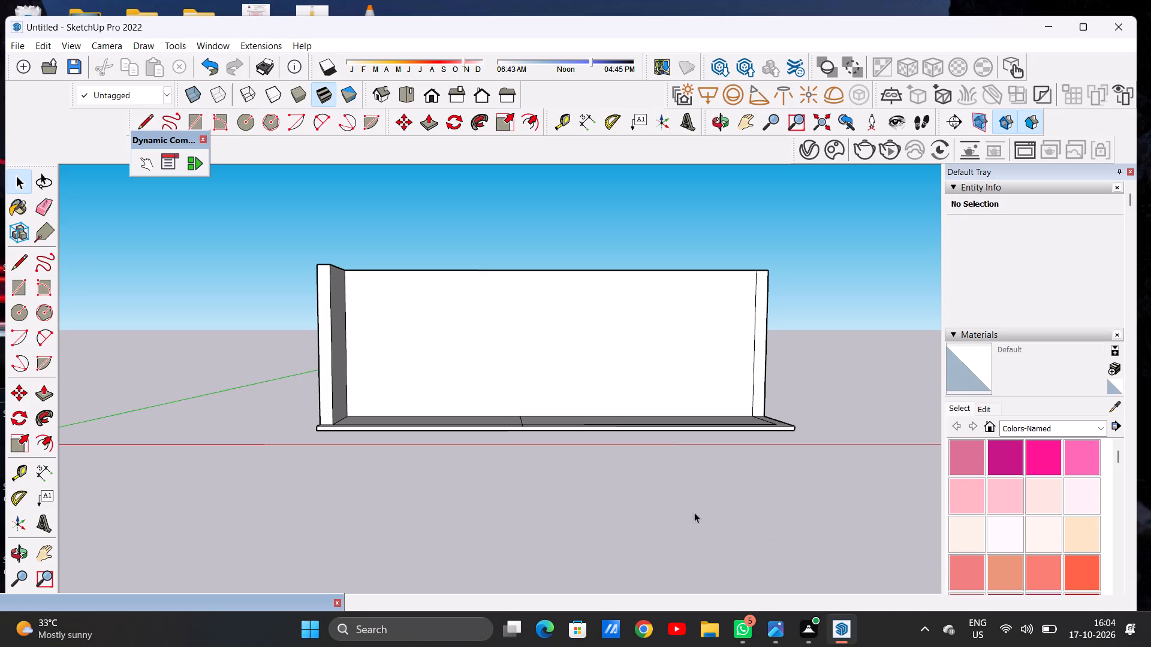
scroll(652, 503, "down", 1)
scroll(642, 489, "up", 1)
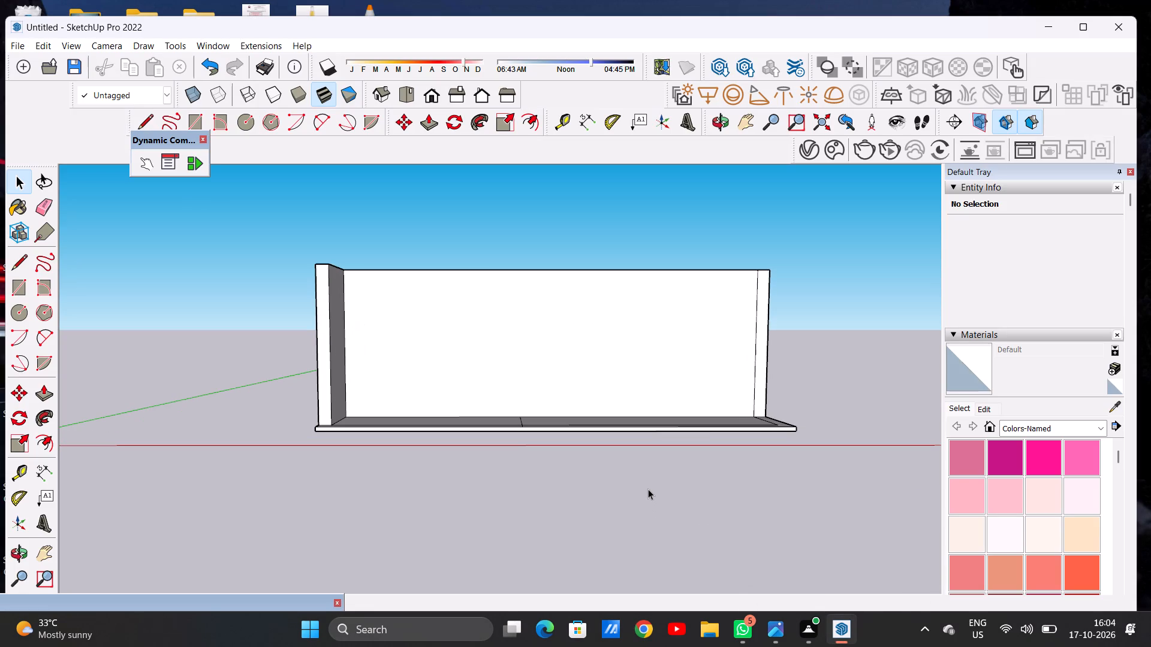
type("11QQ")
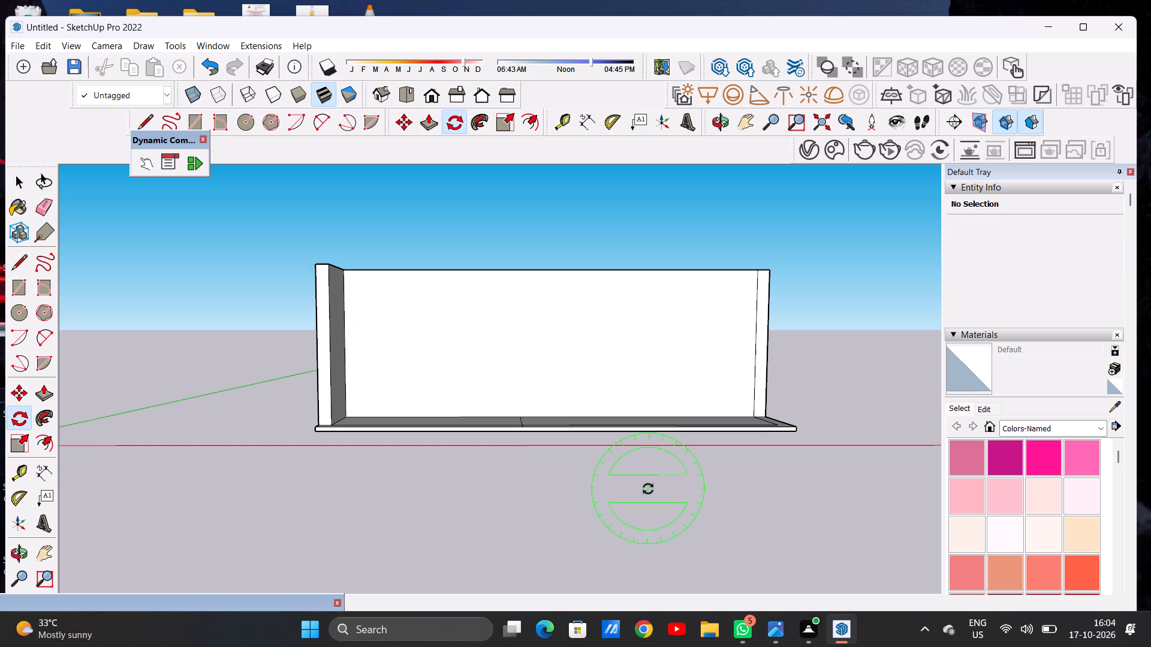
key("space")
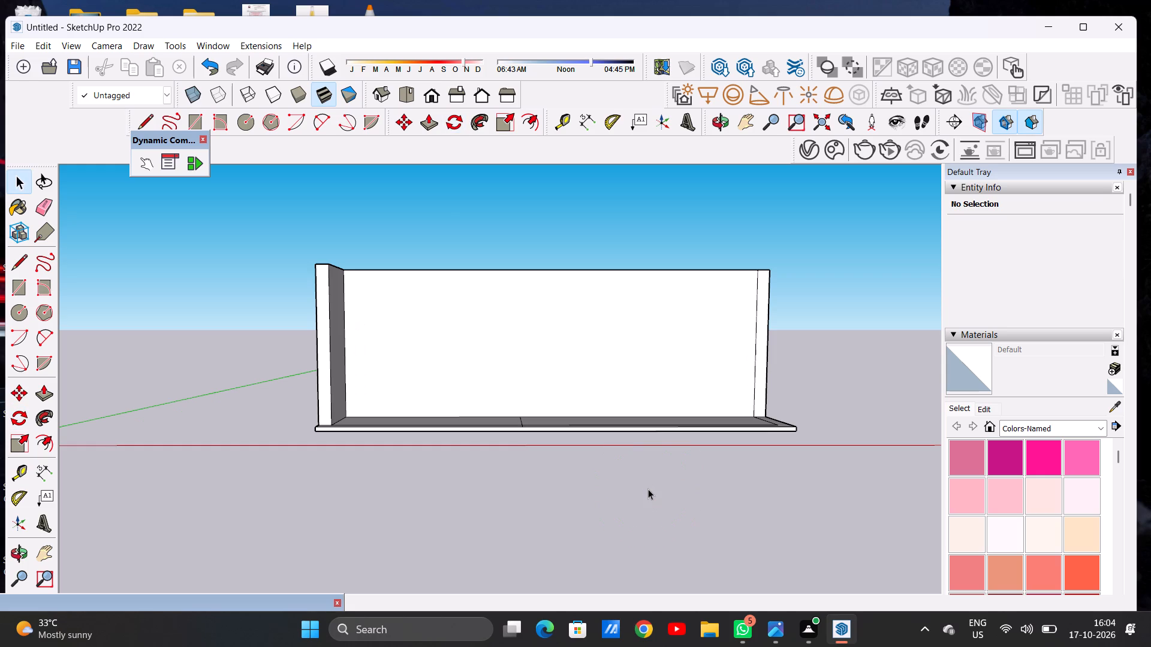
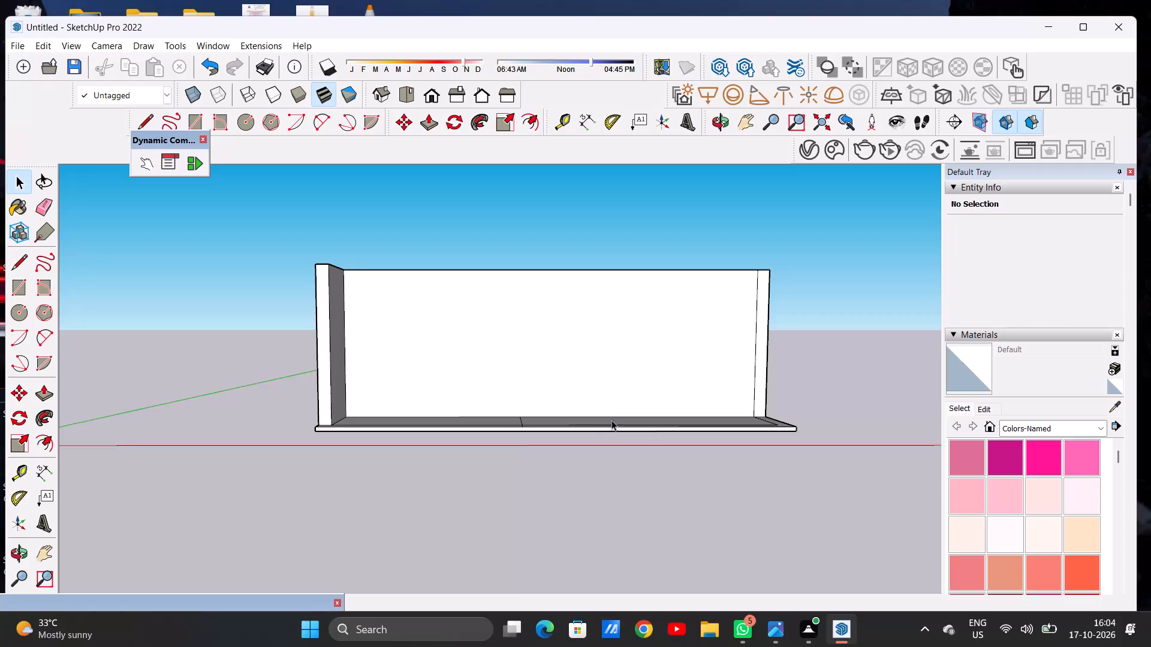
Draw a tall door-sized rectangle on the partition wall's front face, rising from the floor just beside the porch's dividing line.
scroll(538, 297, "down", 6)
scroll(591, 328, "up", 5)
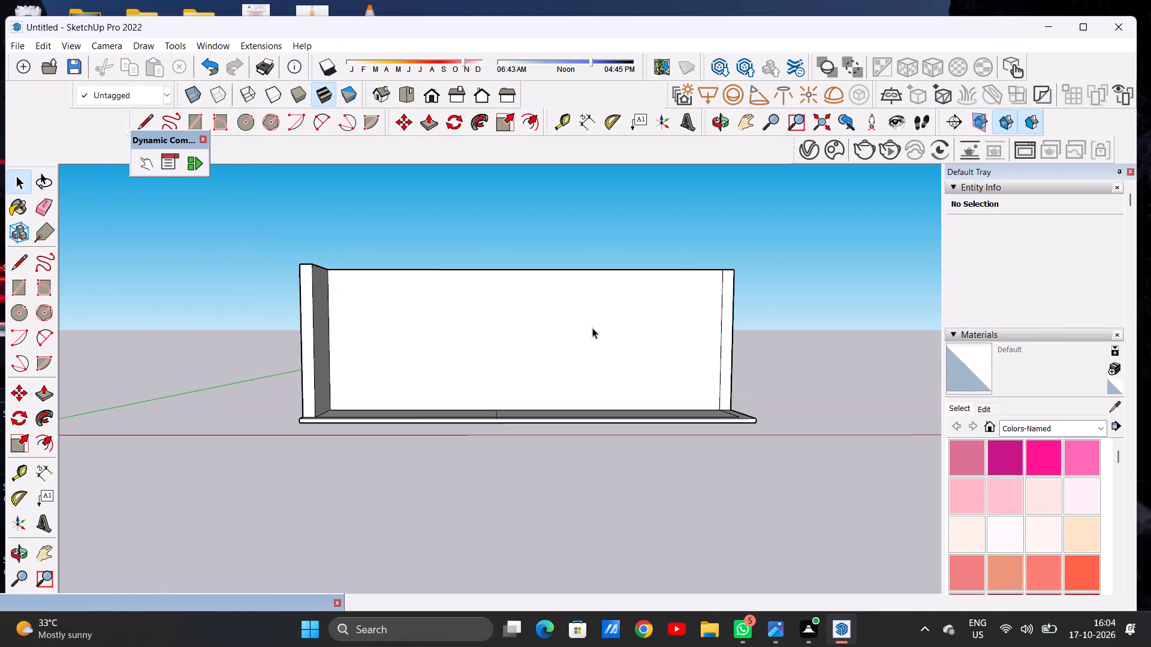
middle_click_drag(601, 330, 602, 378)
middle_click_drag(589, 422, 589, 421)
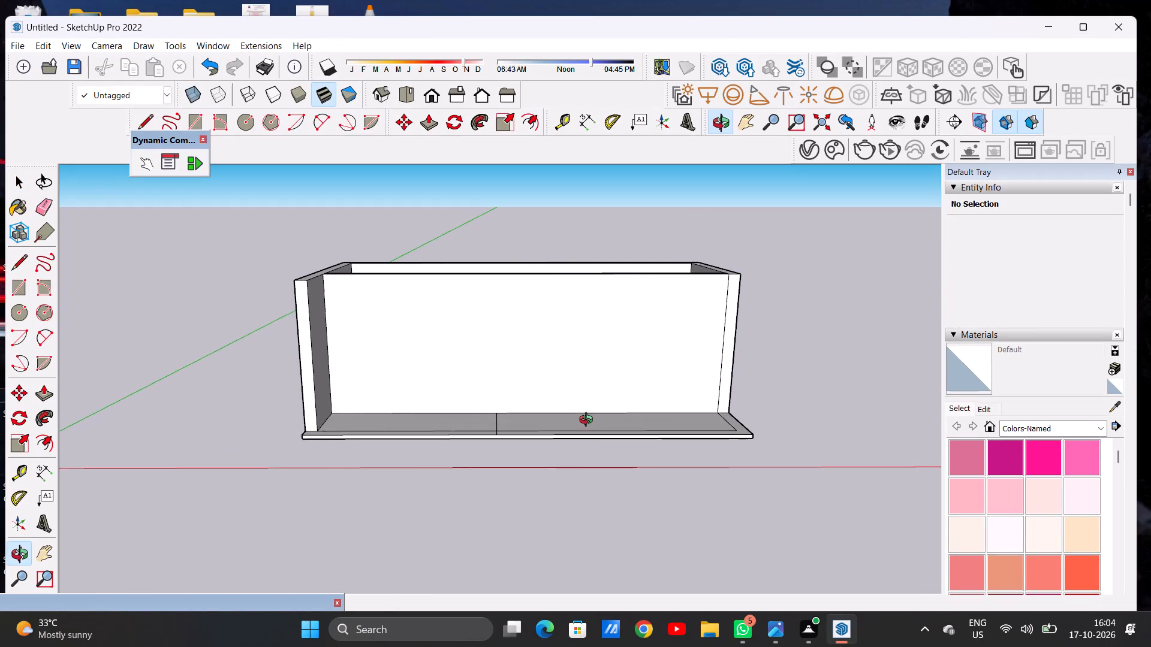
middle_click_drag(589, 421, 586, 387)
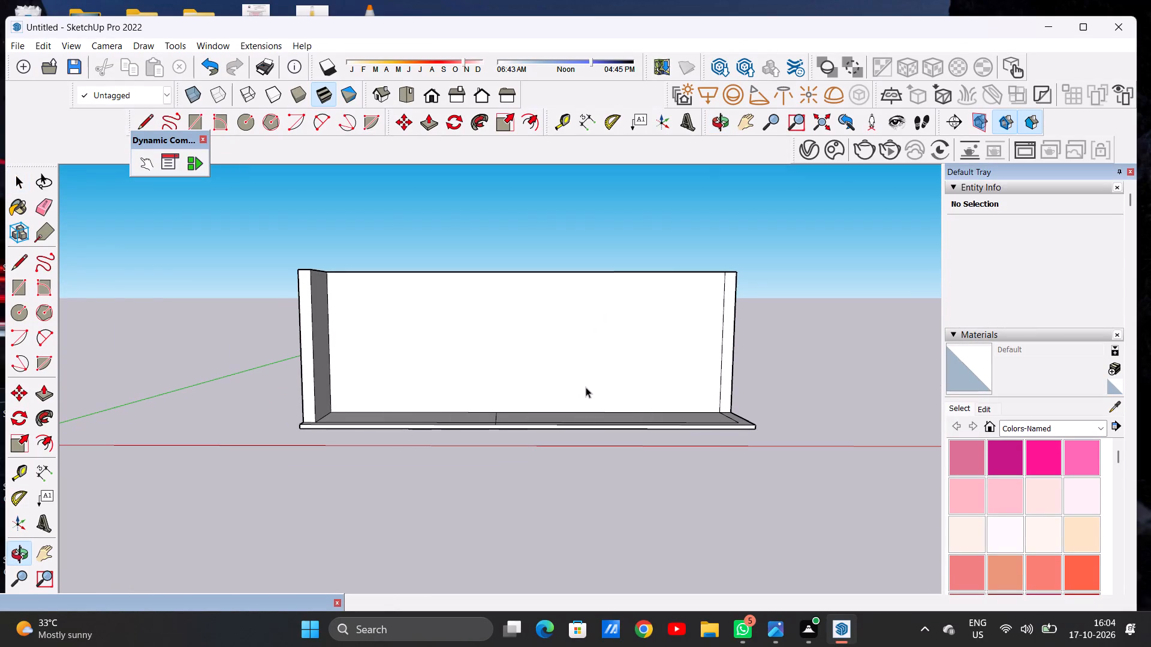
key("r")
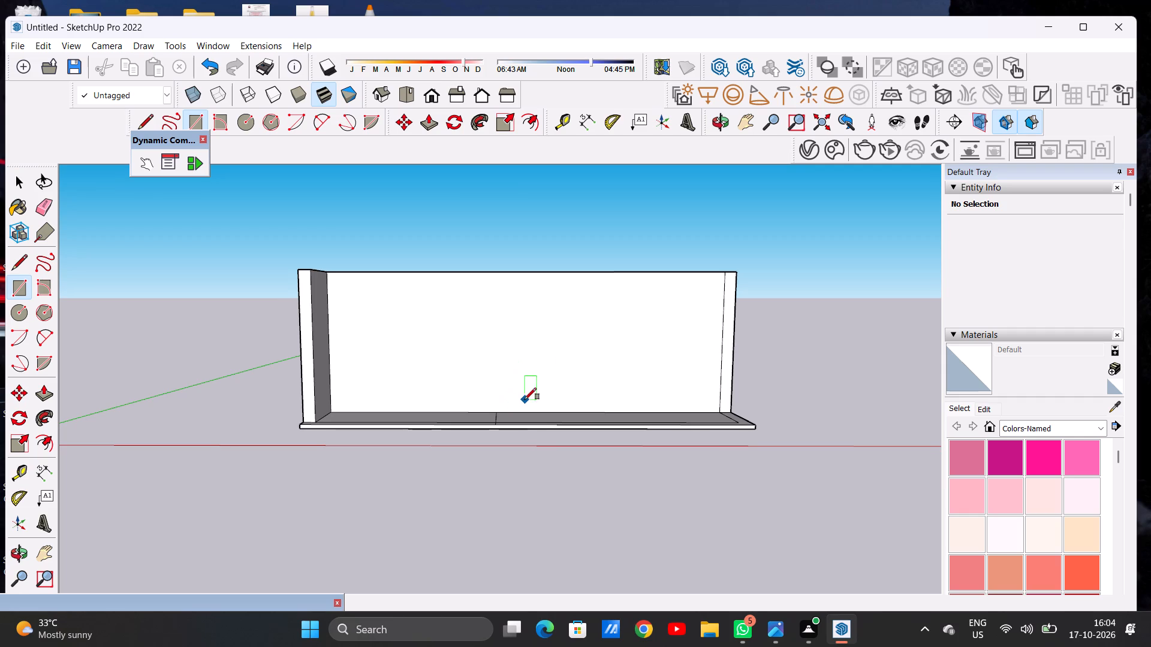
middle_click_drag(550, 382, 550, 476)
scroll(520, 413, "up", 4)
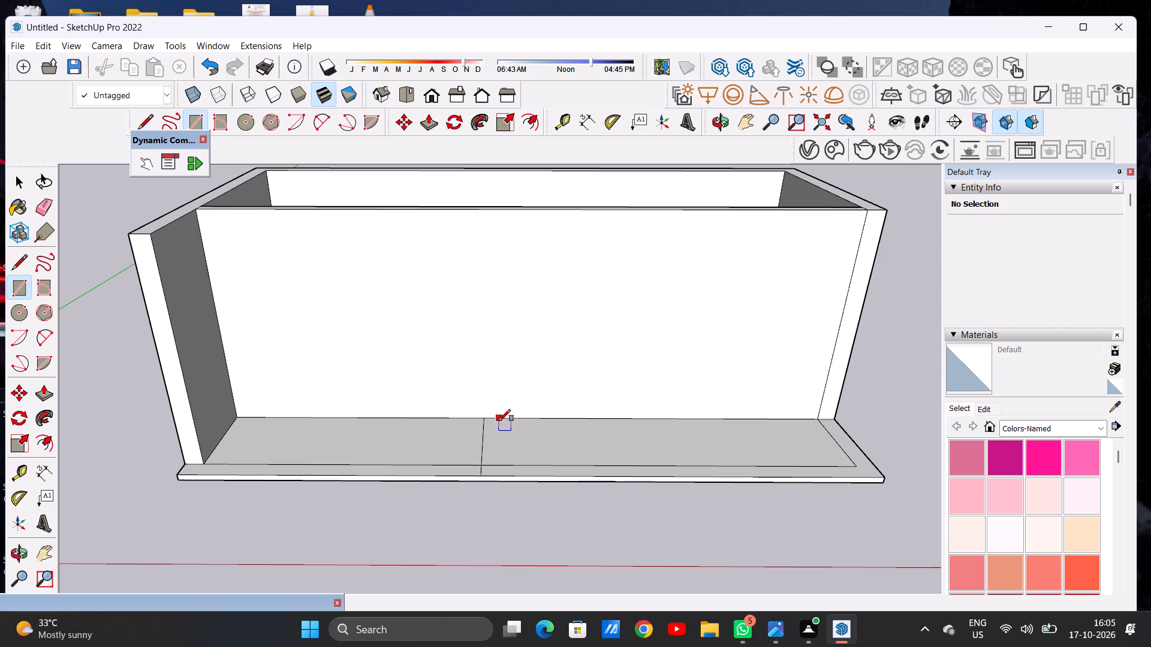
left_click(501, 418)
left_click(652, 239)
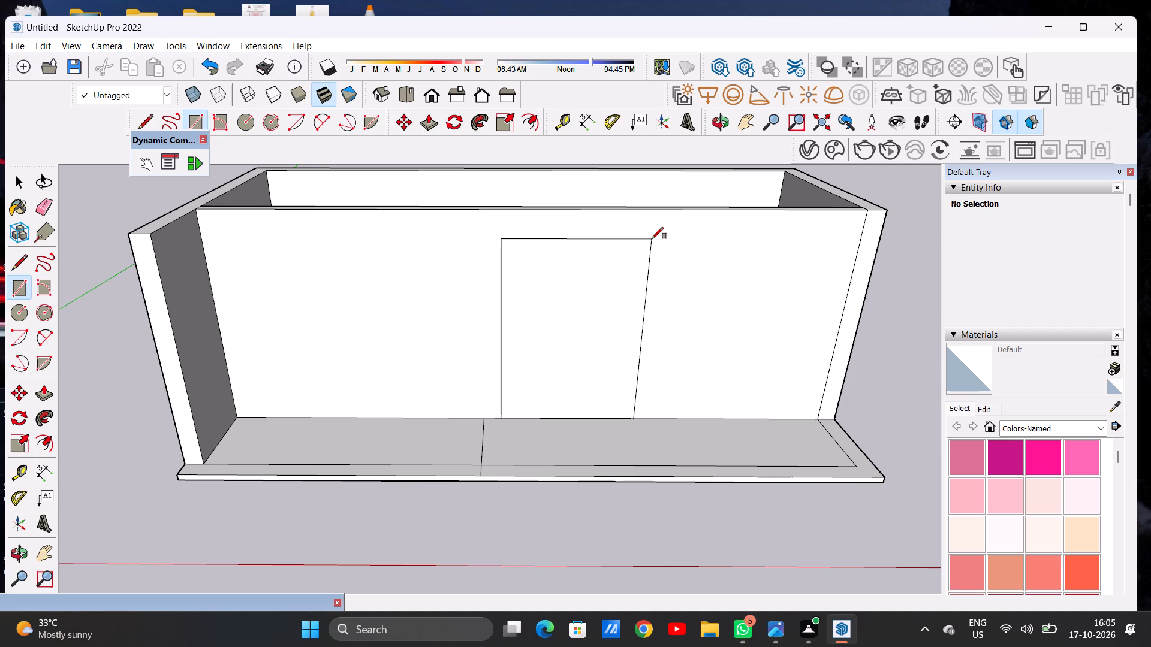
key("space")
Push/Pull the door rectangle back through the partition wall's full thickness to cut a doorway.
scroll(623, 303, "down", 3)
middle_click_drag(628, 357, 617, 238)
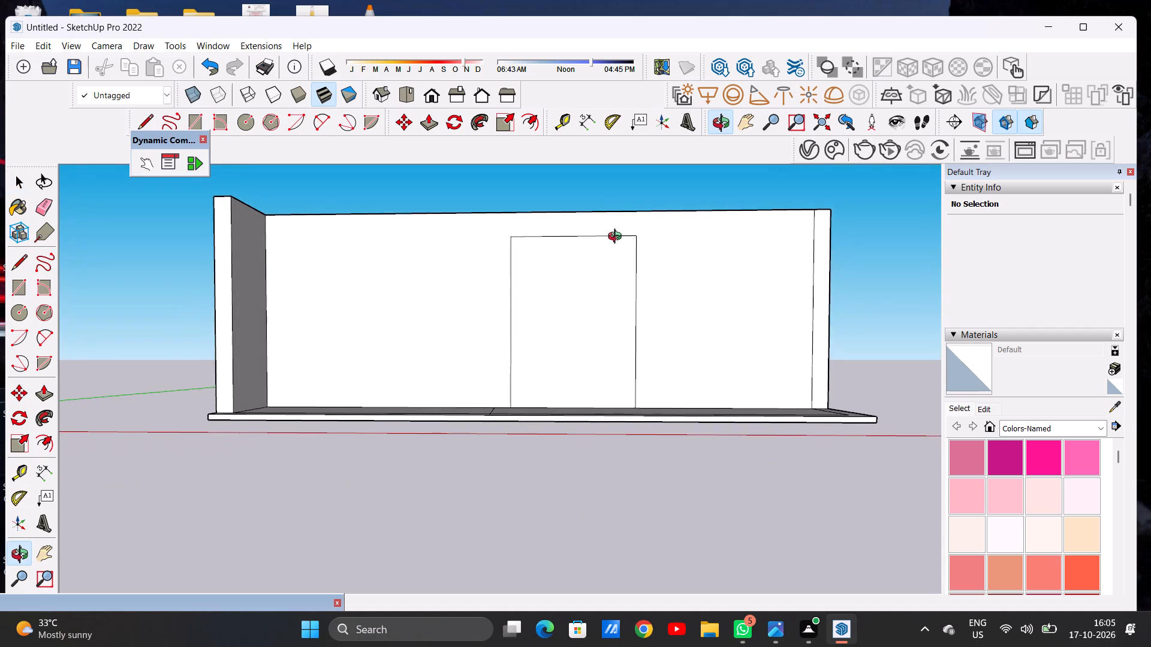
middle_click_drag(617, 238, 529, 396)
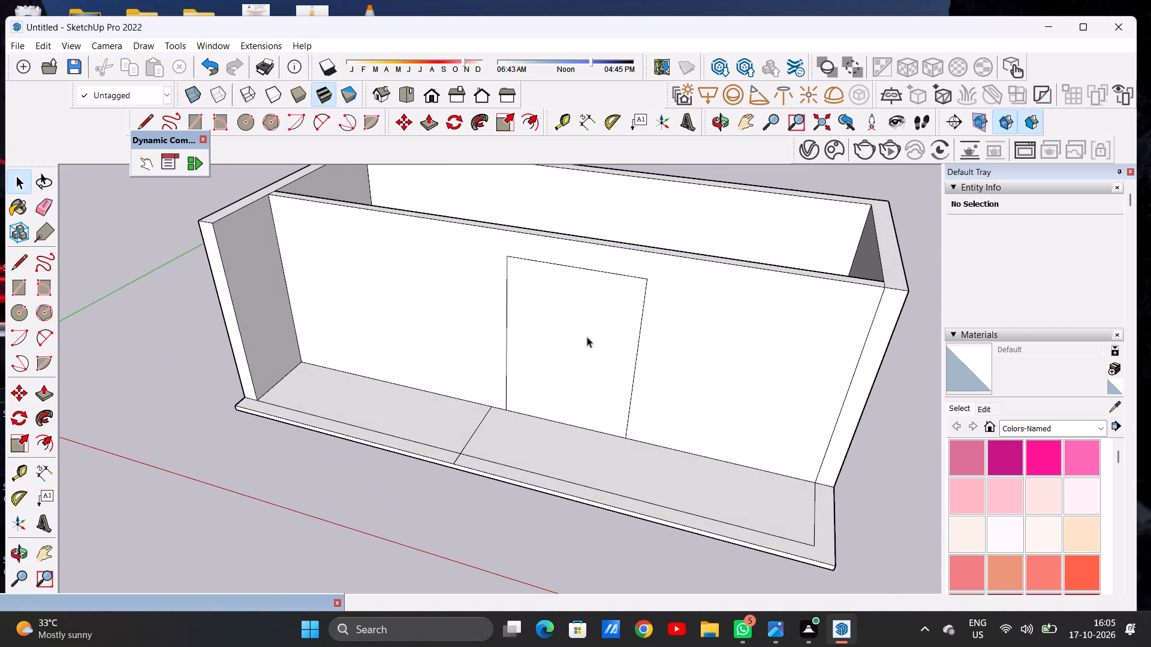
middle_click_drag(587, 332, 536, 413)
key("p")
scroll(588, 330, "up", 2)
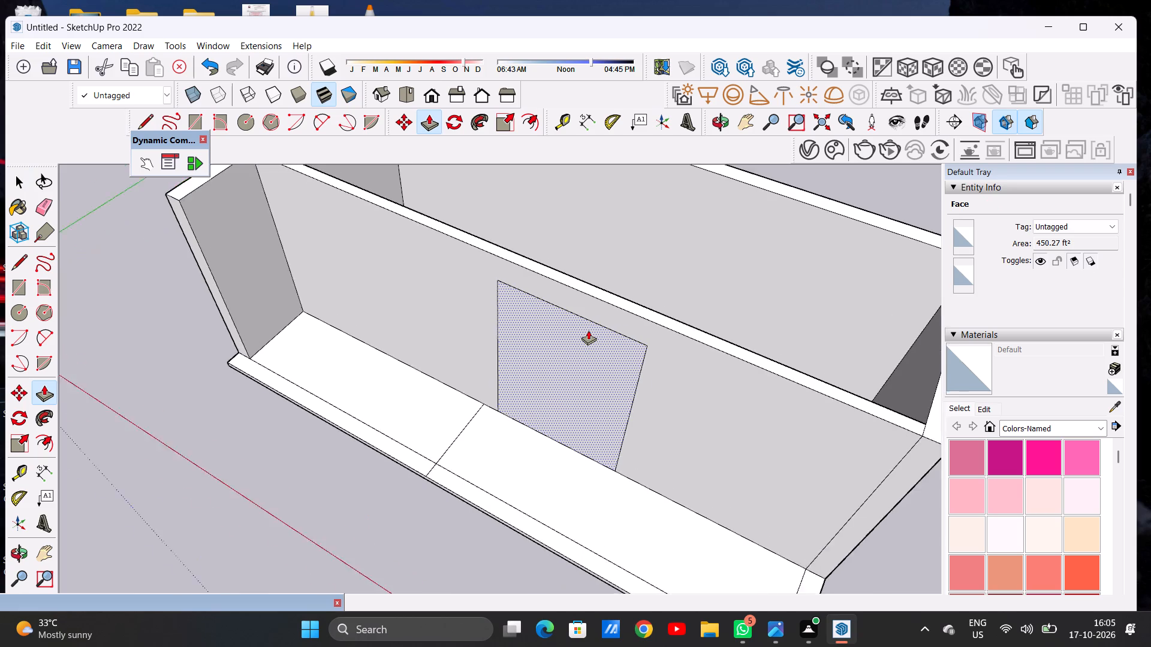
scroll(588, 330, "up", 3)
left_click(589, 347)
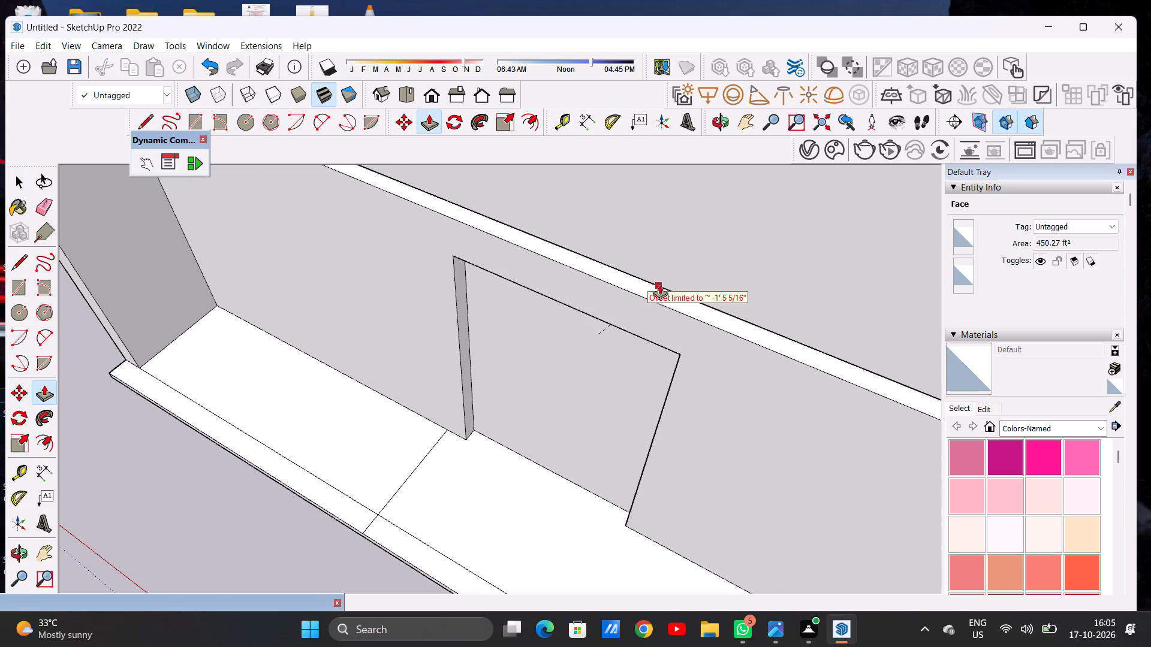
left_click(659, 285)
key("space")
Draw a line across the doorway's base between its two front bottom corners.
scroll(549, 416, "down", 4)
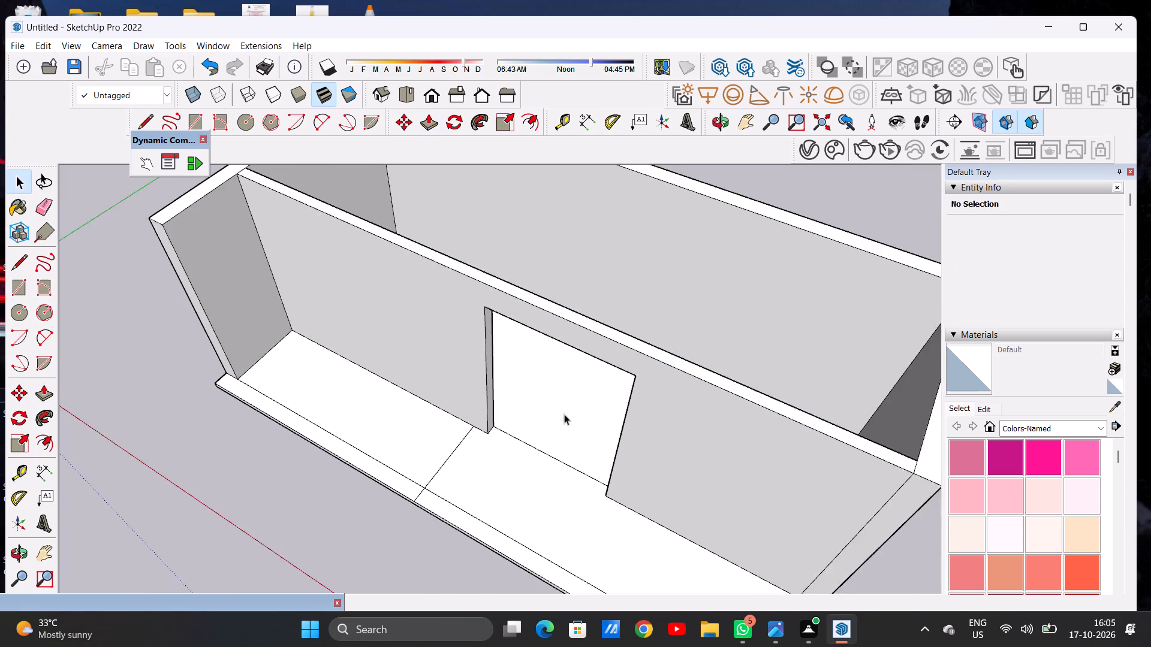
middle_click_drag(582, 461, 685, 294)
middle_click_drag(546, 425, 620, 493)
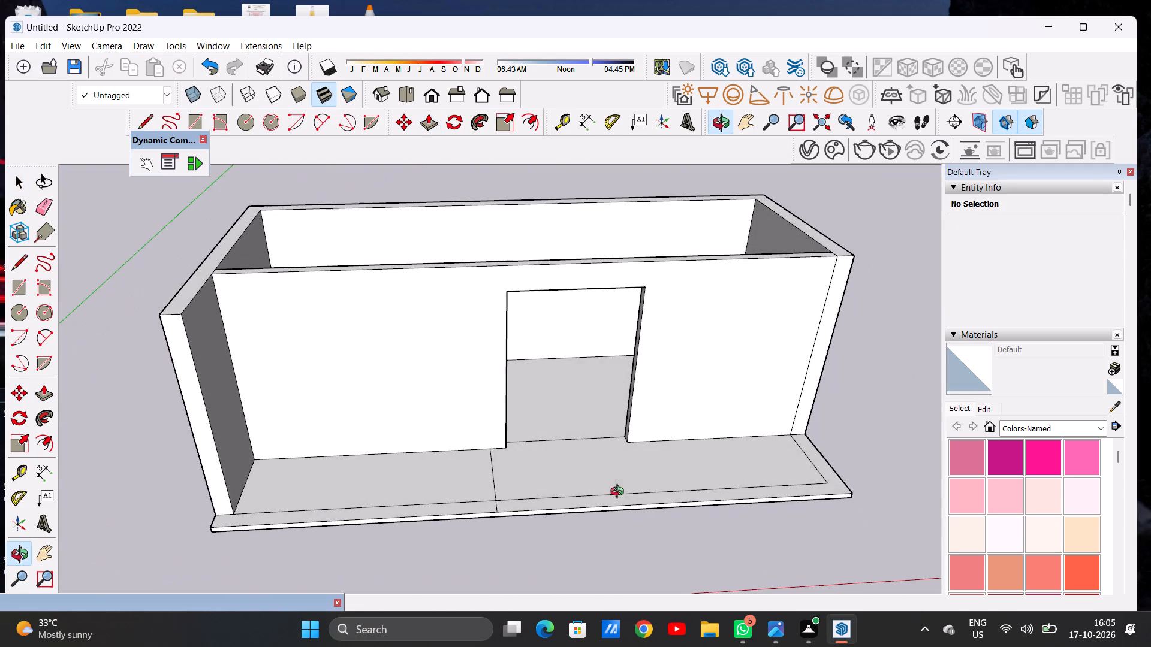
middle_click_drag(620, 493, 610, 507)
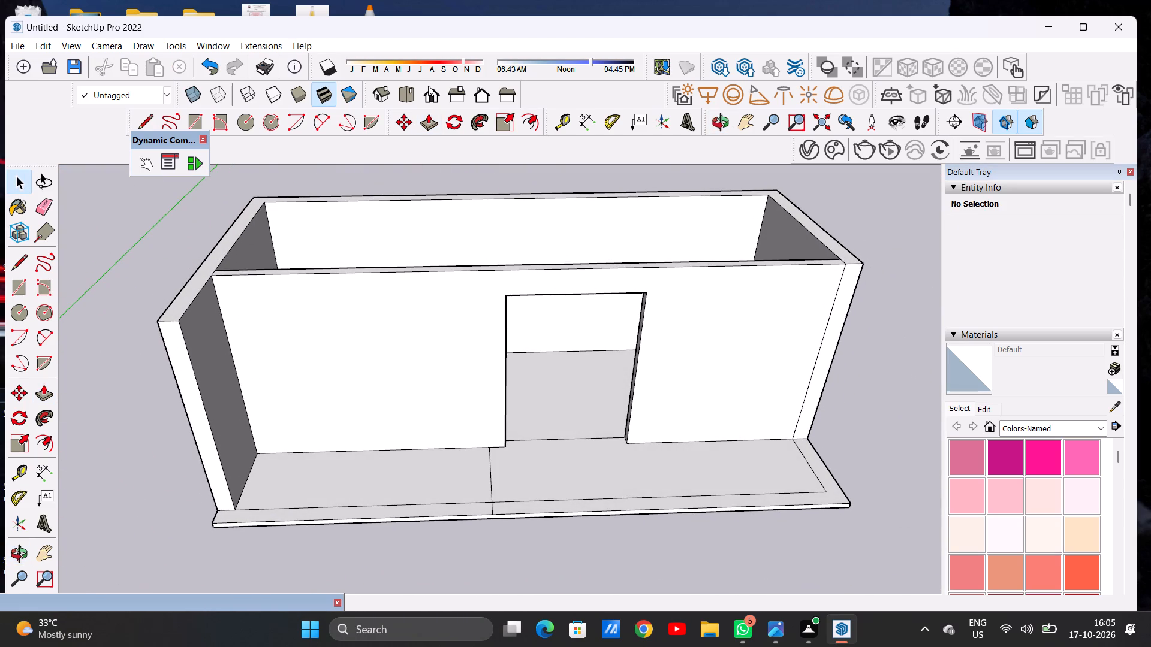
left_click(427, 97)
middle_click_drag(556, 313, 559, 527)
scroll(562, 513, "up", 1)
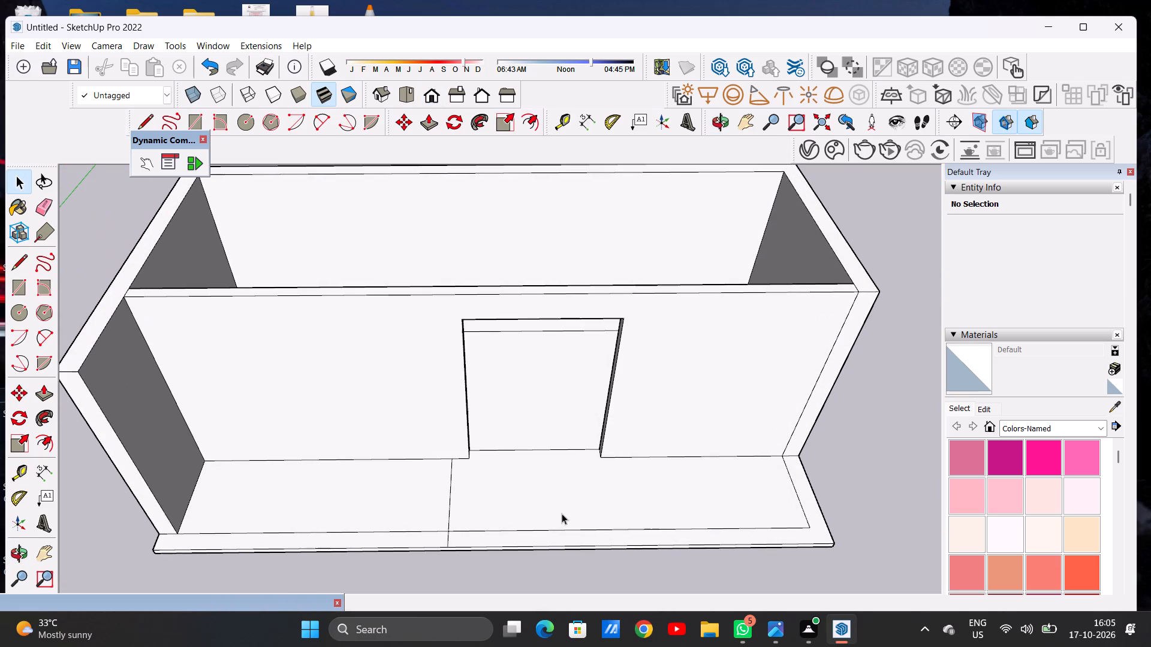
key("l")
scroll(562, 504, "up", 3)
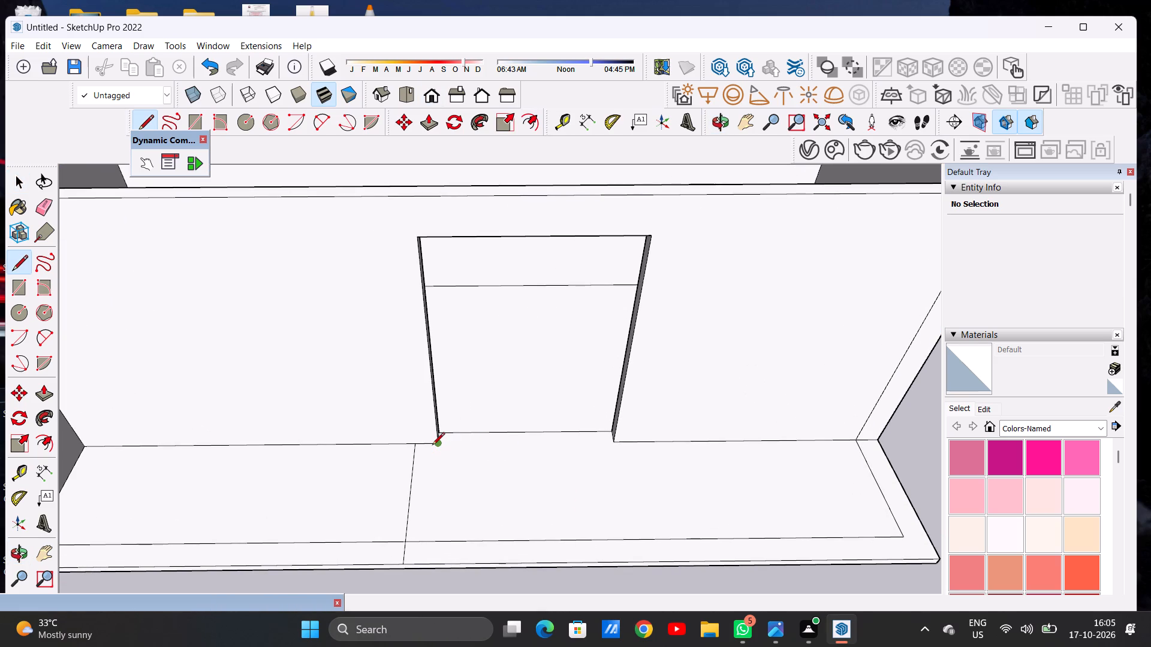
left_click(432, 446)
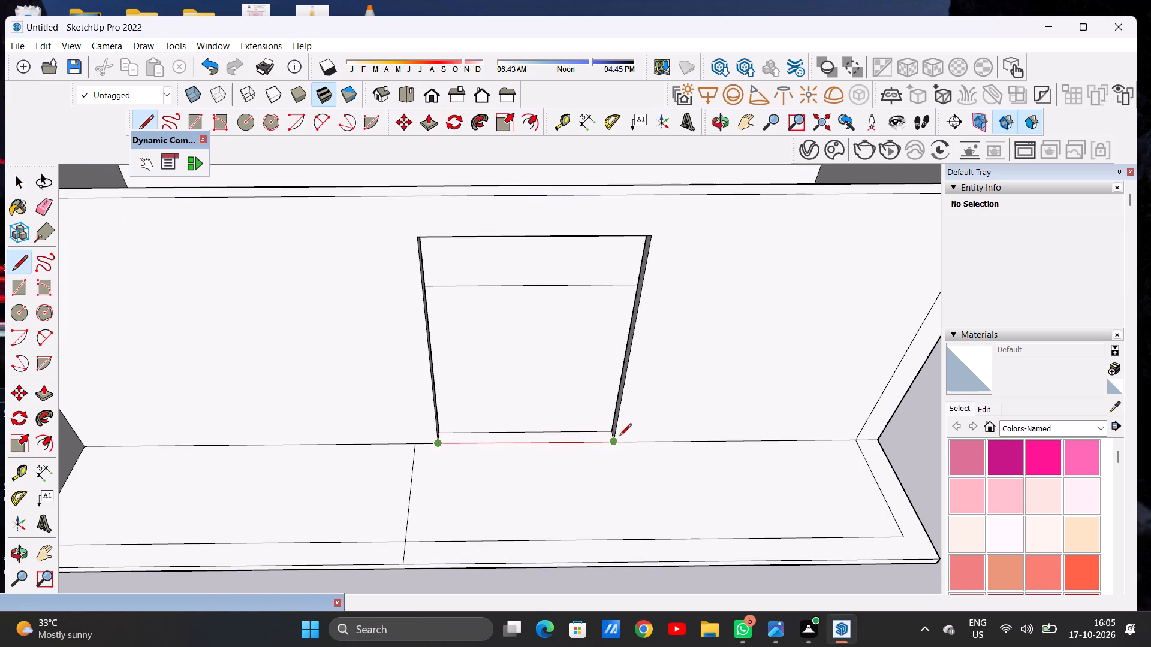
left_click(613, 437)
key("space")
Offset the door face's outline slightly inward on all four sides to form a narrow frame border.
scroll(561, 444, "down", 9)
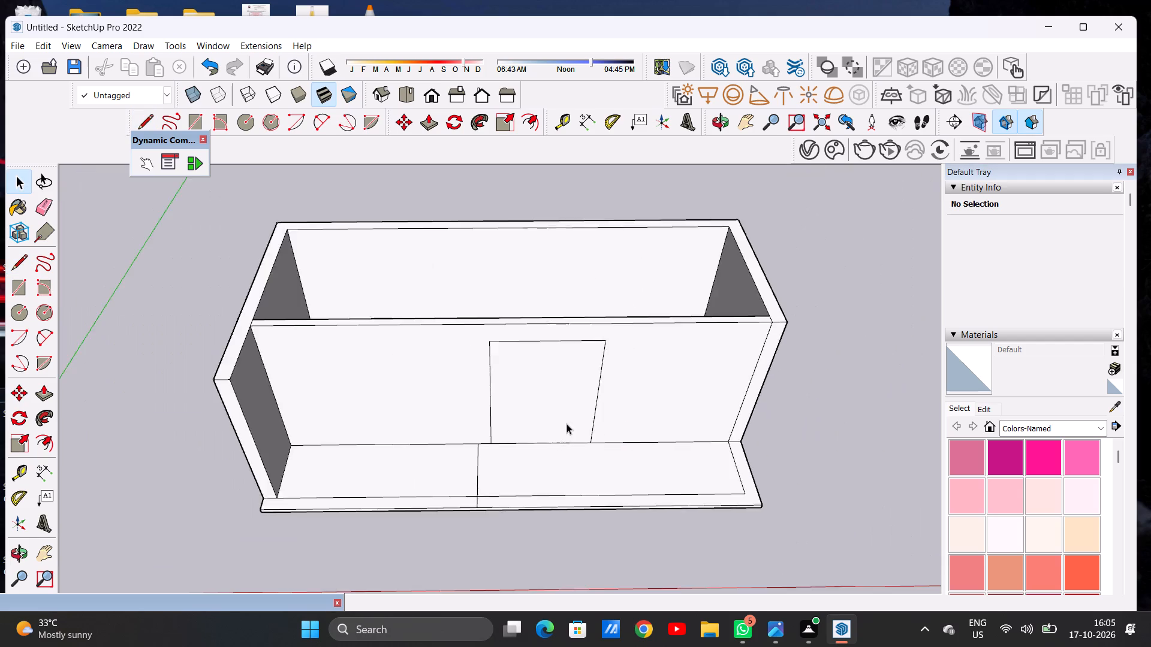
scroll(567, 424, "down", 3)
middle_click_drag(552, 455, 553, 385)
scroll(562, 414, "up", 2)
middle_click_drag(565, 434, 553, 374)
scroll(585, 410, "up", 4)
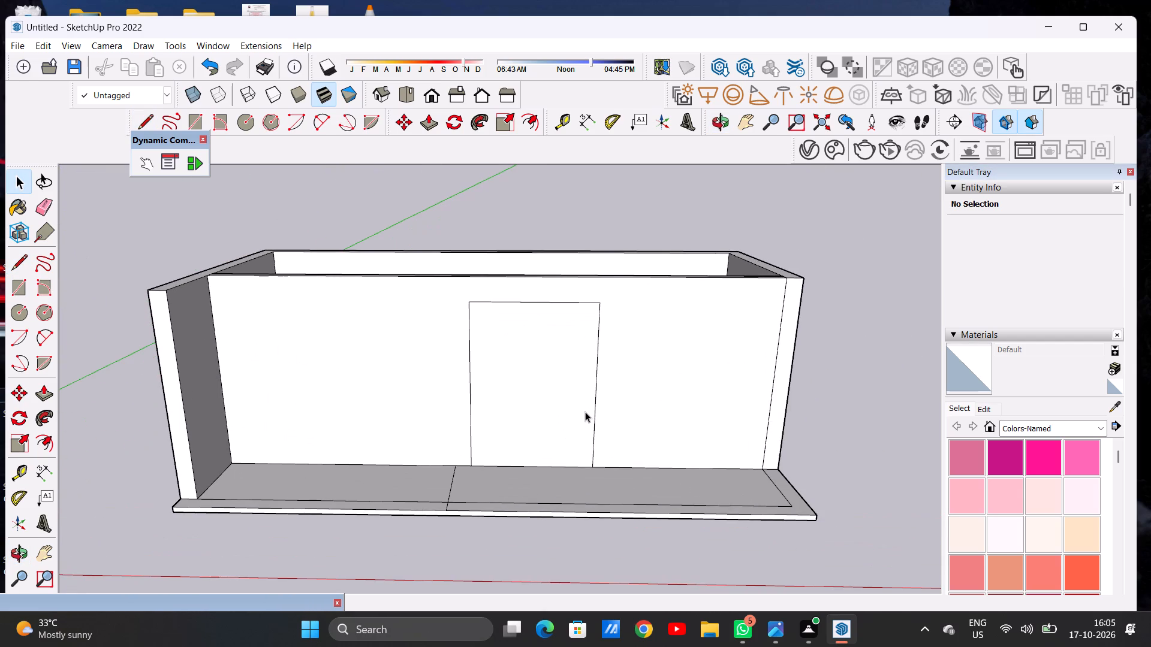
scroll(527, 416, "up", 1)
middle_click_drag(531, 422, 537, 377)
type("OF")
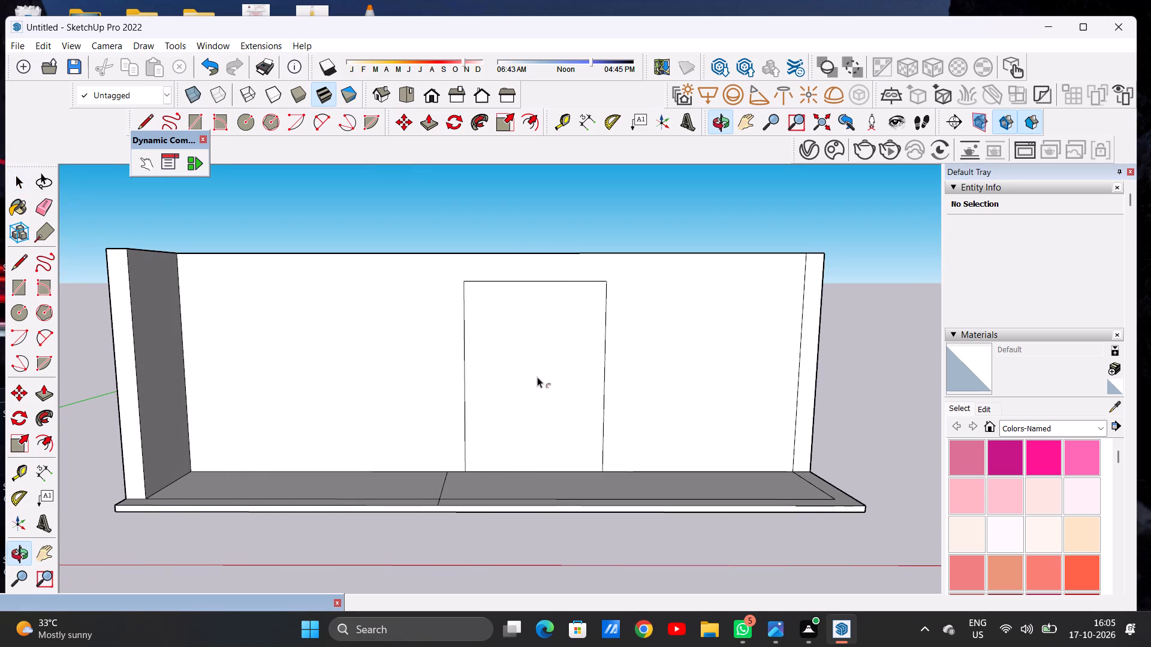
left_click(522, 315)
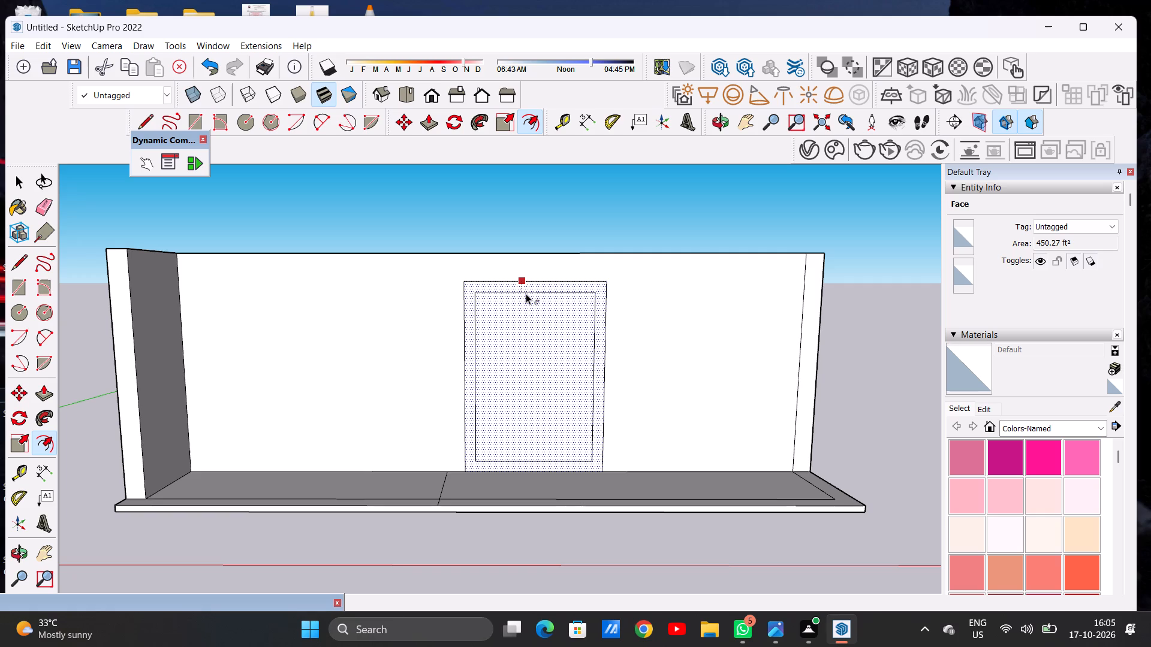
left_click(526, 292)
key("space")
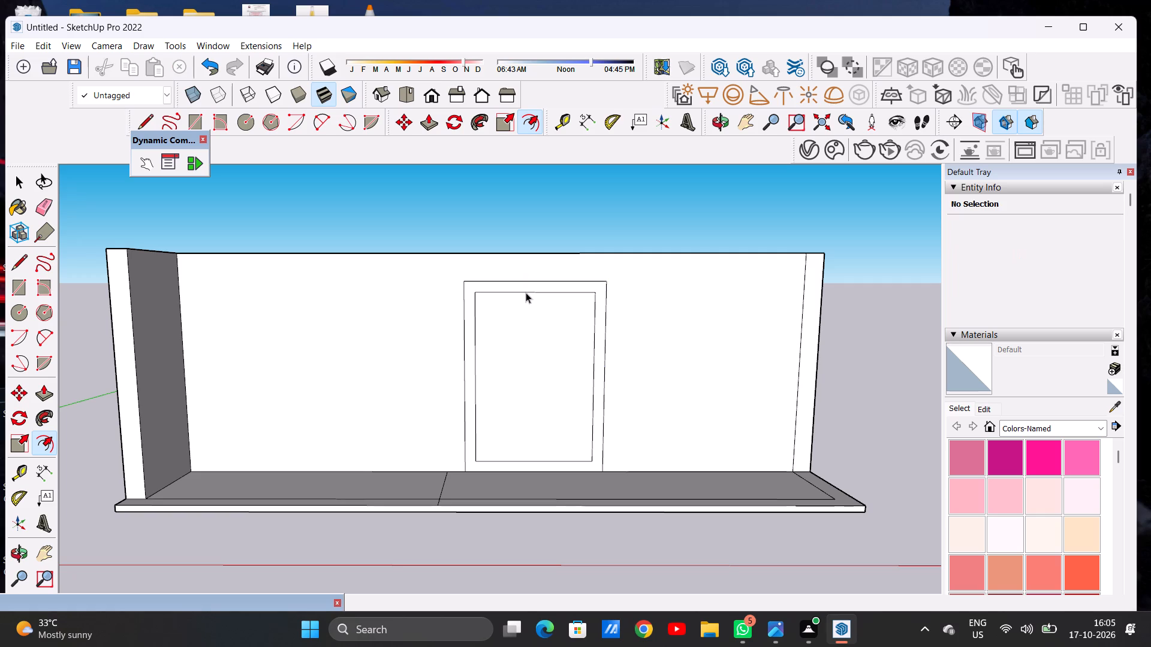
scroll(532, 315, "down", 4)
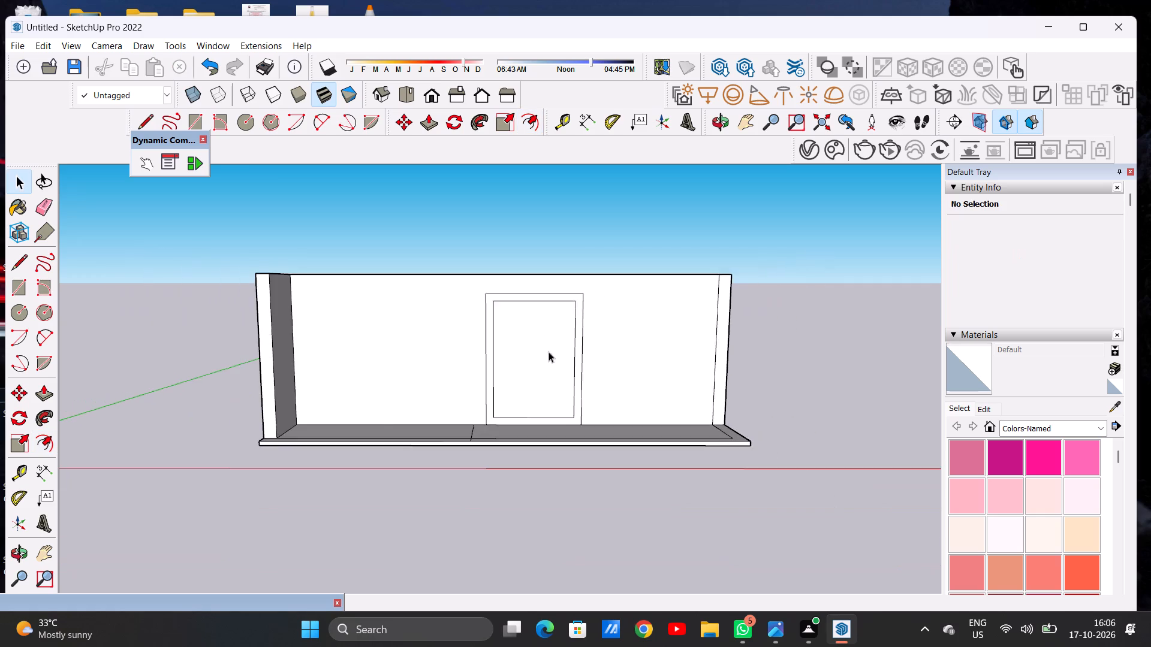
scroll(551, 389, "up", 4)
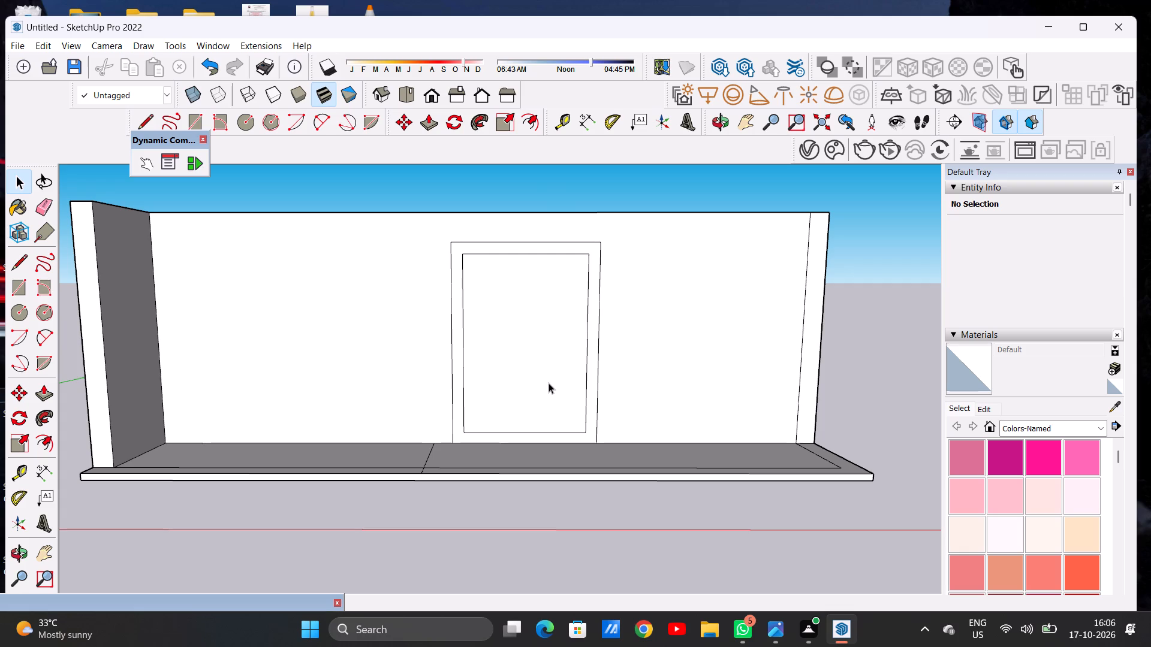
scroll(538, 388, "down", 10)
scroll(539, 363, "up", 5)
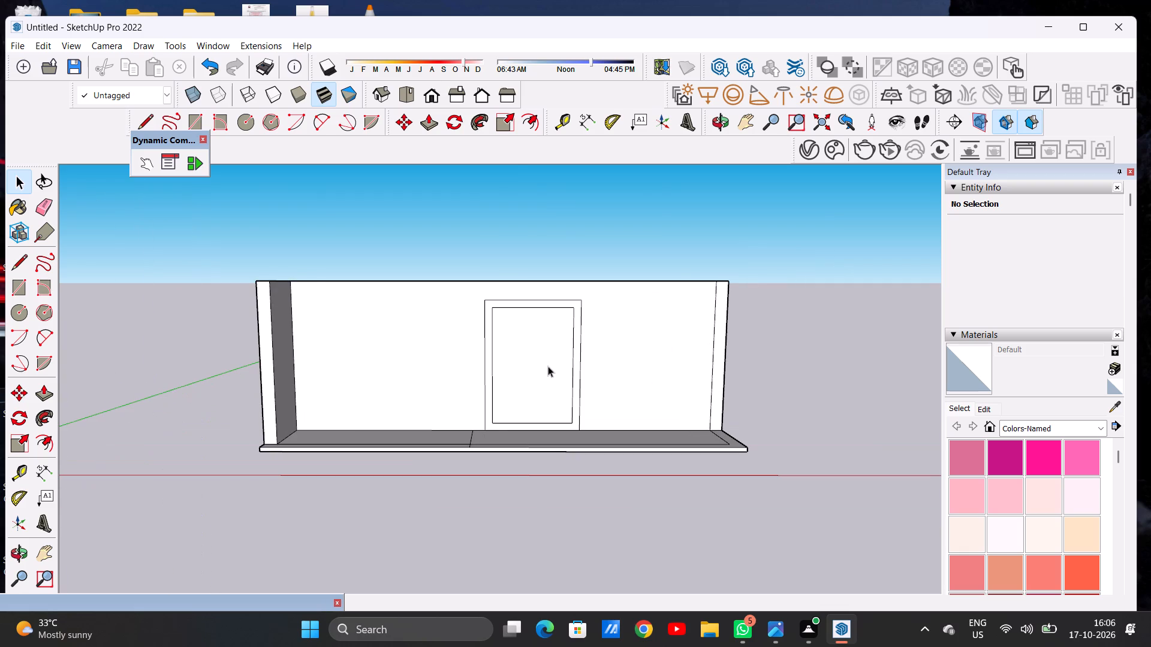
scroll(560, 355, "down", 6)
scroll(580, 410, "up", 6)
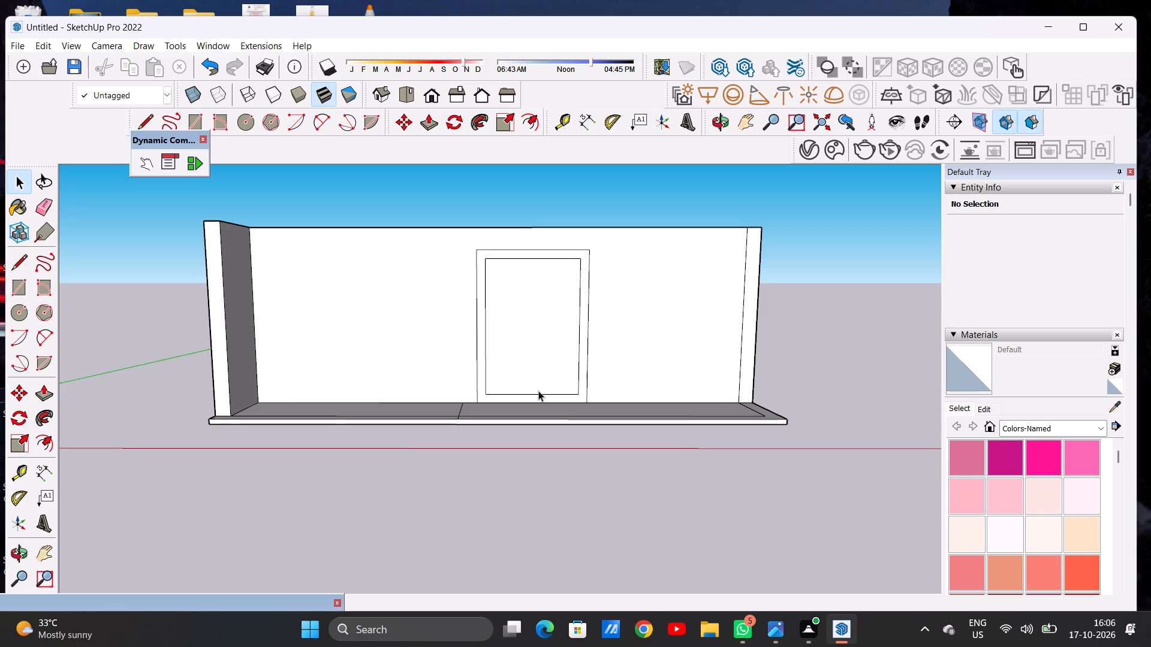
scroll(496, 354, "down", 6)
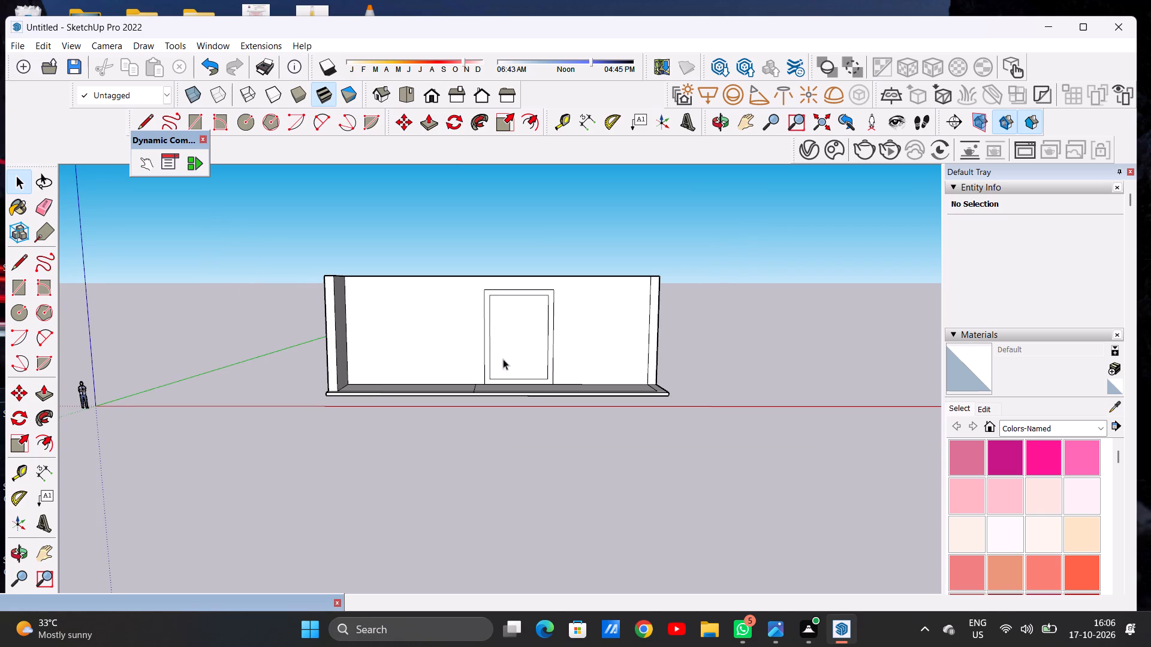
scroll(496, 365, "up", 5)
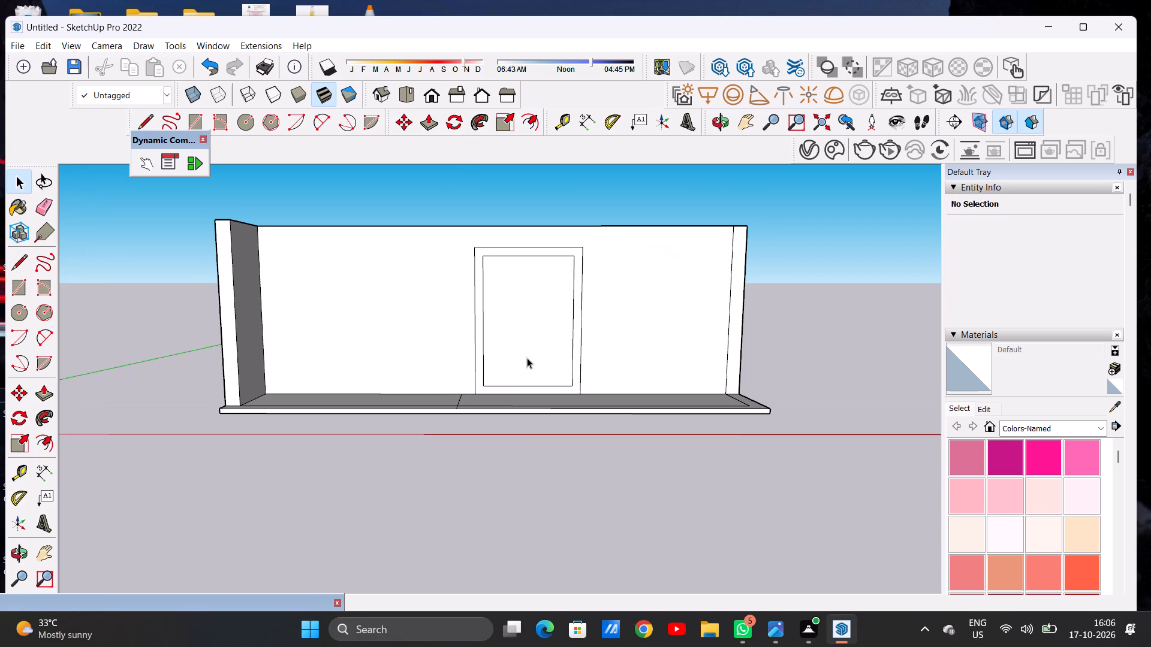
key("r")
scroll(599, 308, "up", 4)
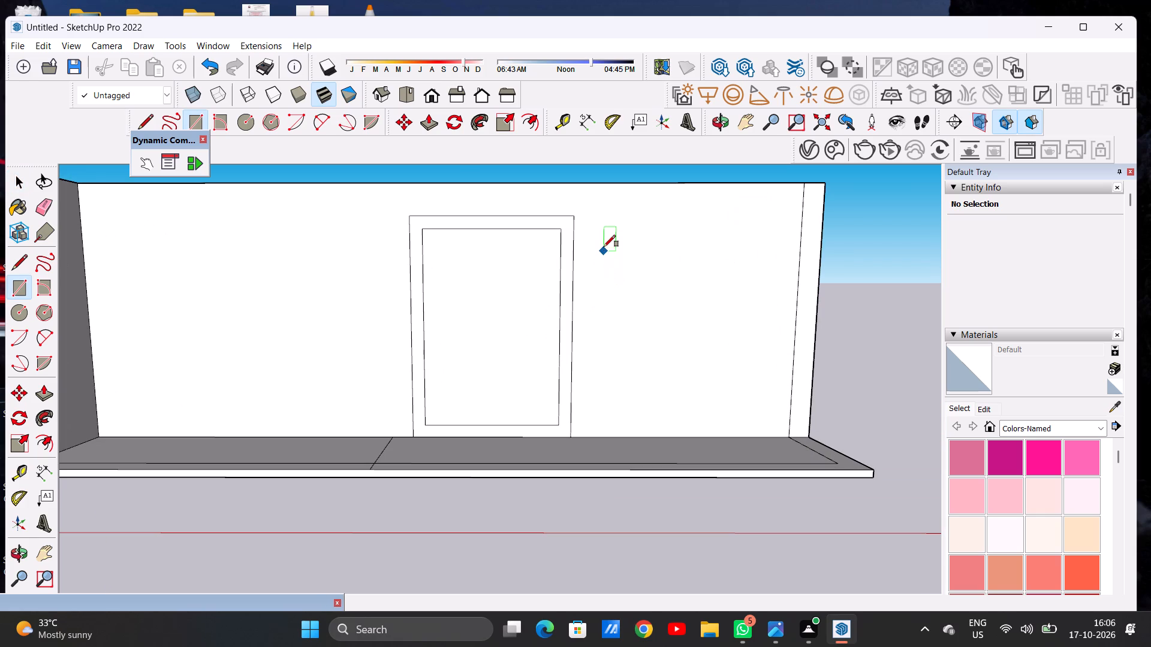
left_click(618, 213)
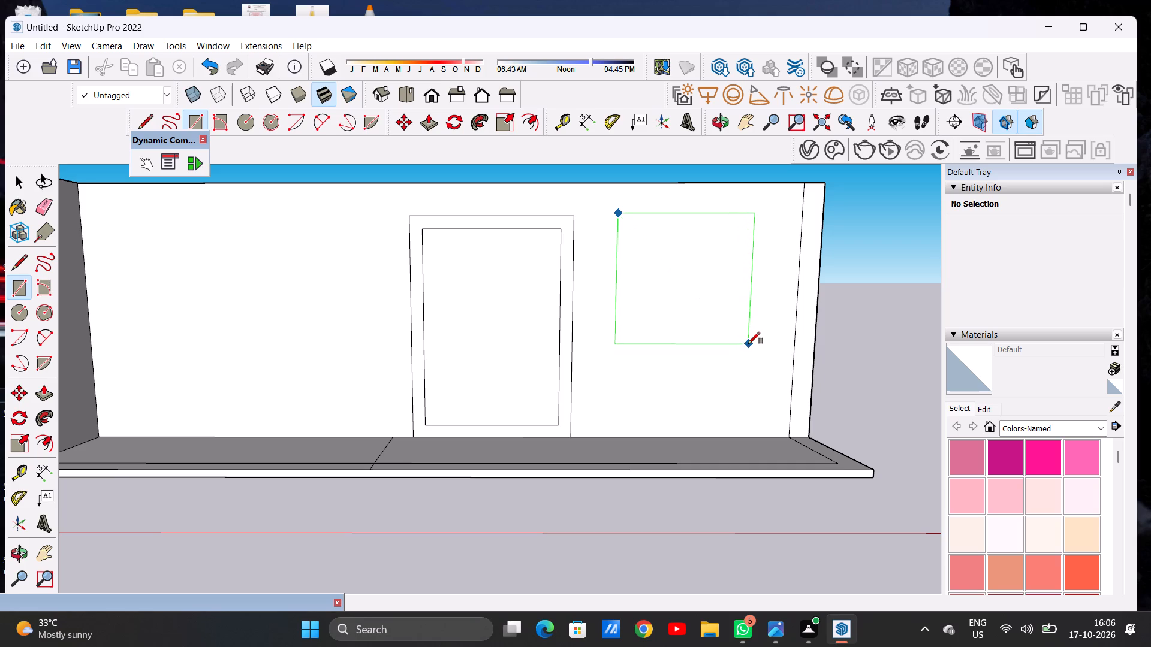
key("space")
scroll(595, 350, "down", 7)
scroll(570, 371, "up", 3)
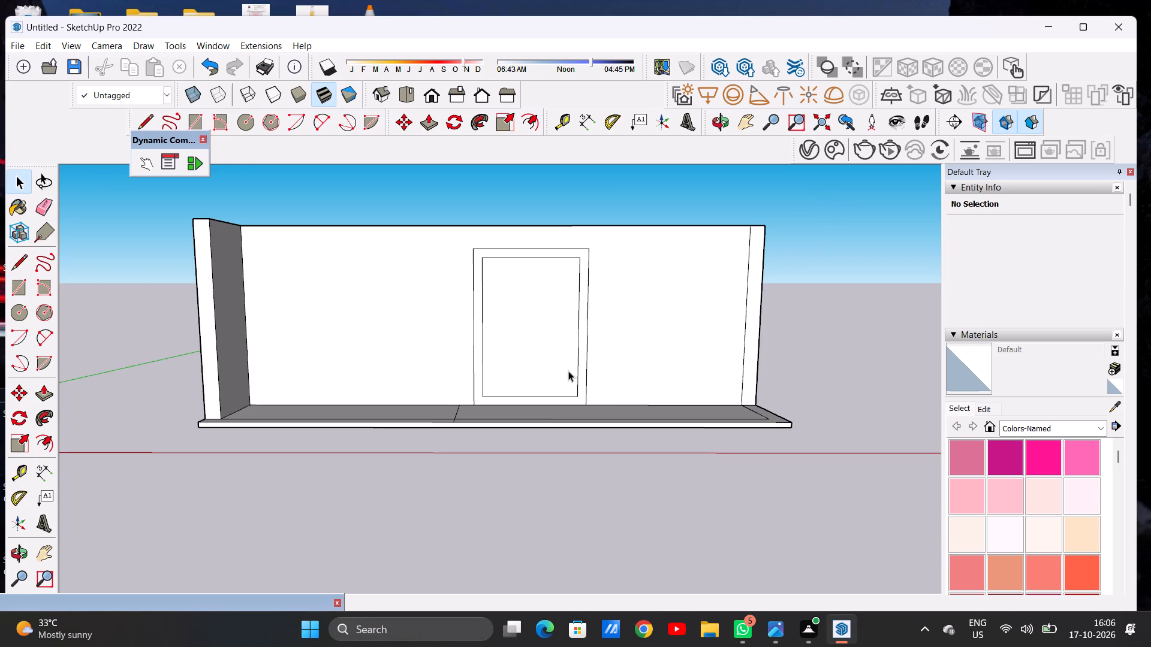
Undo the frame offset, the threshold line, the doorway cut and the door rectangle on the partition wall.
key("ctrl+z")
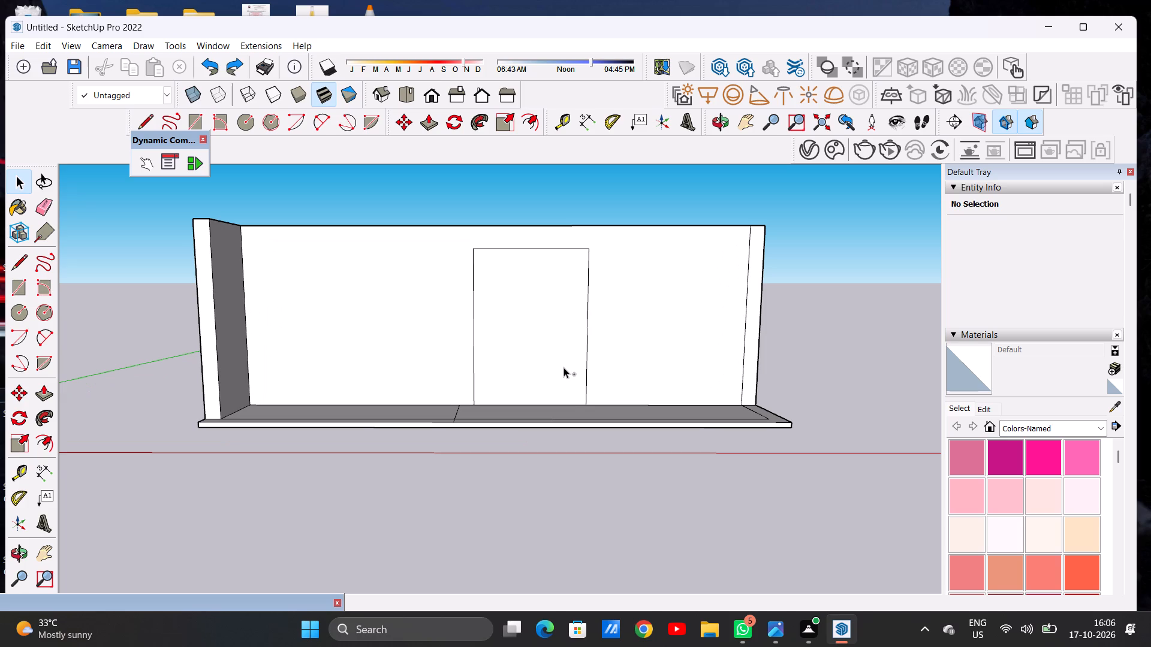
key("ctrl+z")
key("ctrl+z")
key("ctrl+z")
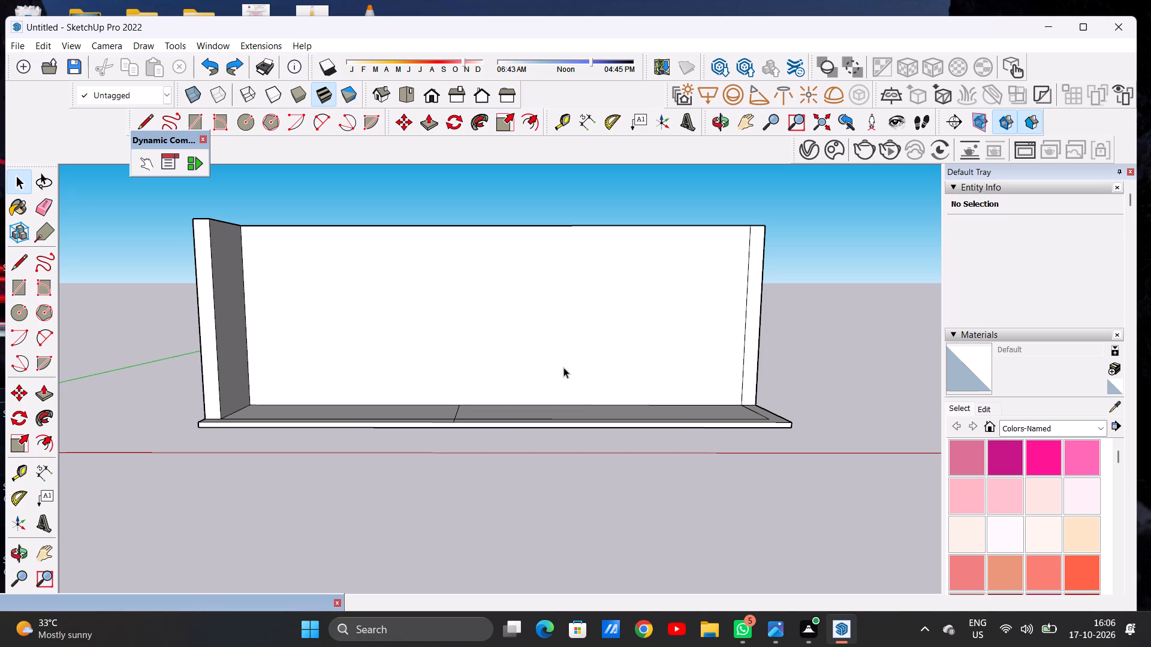
Draw a tall door rectangle on the front partition wall, rising from the floor edge to just below the wall's top.
key("r")
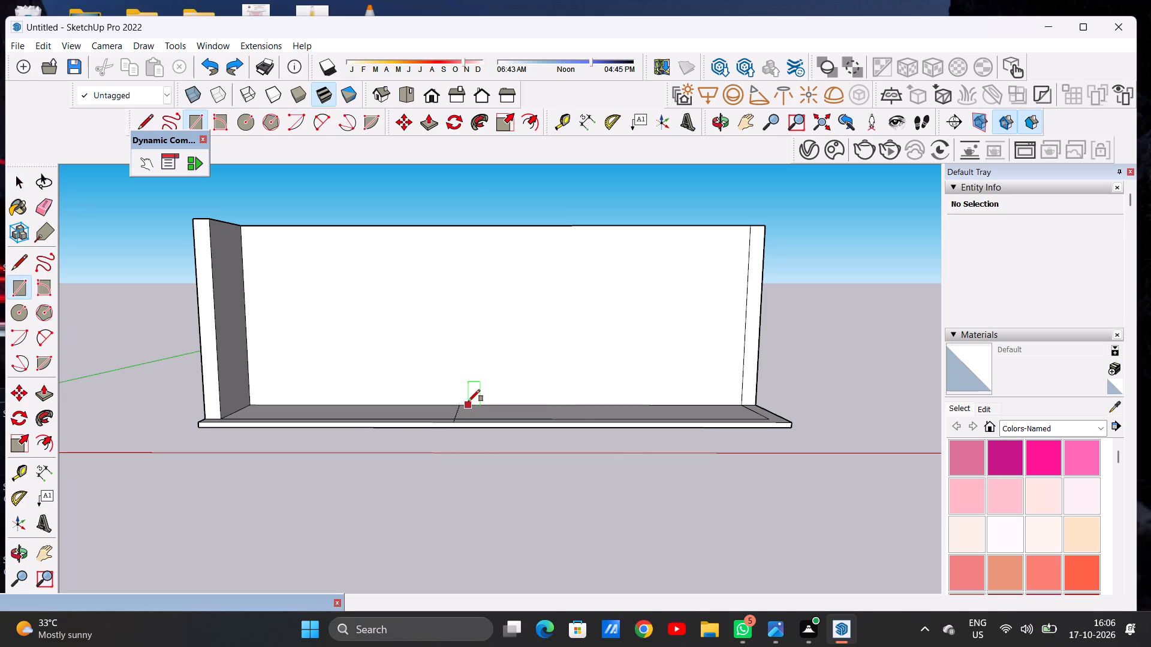
left_click(468, 401)
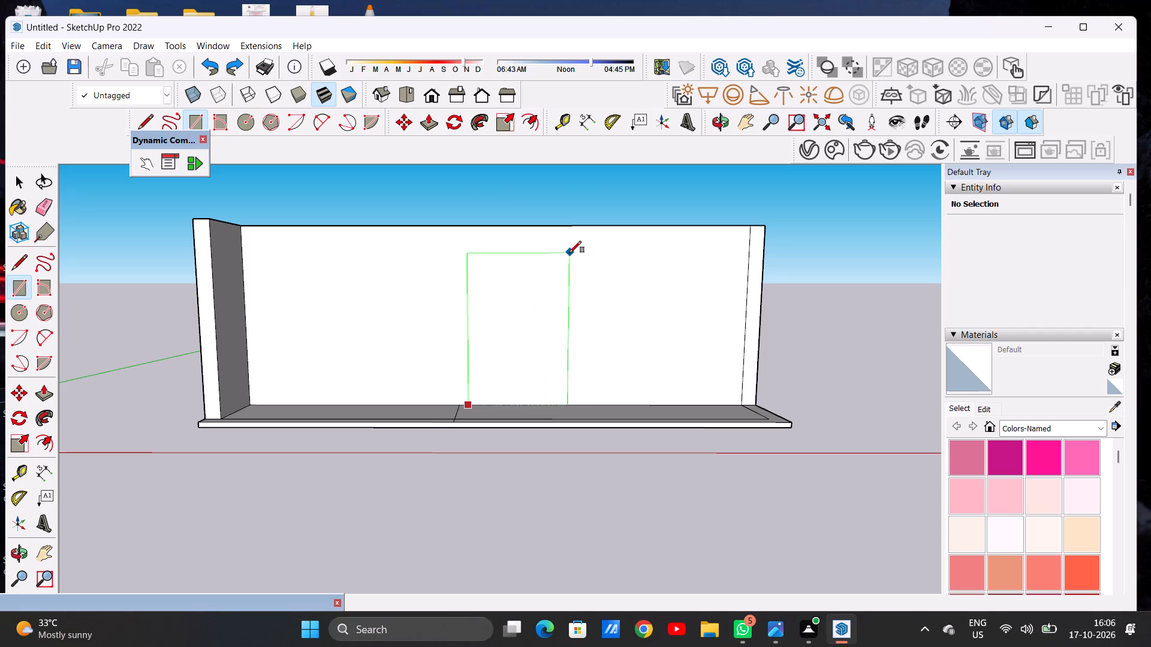
left_click(570, 253)
left_click(591, 251)
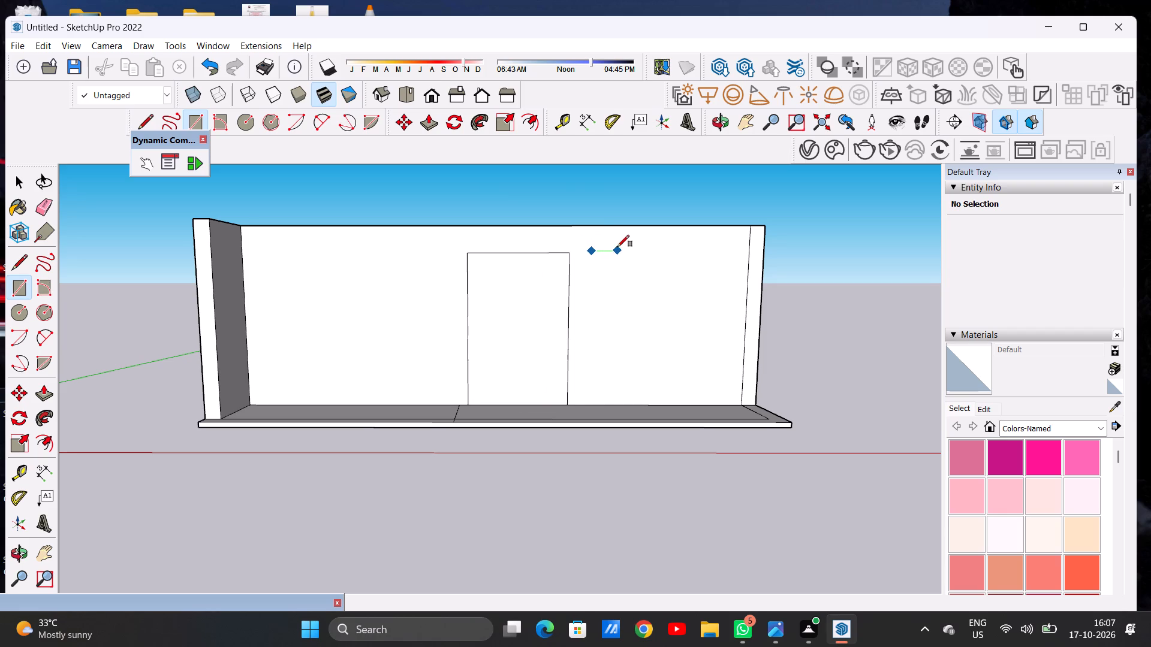
key("space")
Draw a window rectangle on the partition wall to the right of the door, with its top about level with the door's.
key("r")
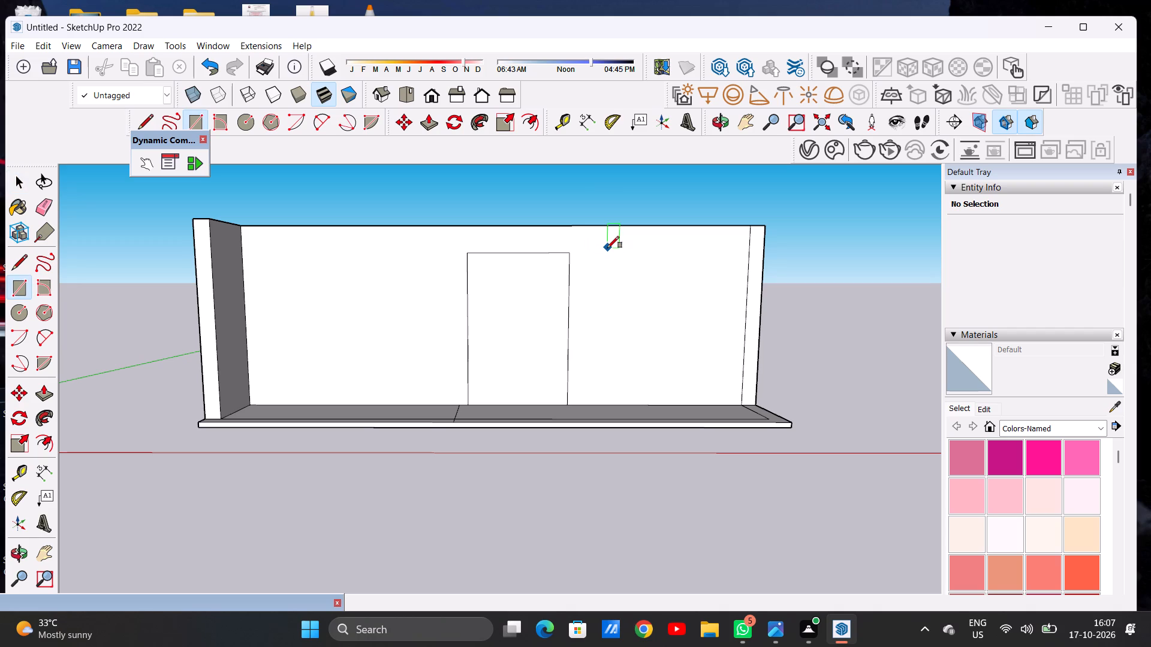
left_click(607, 251)
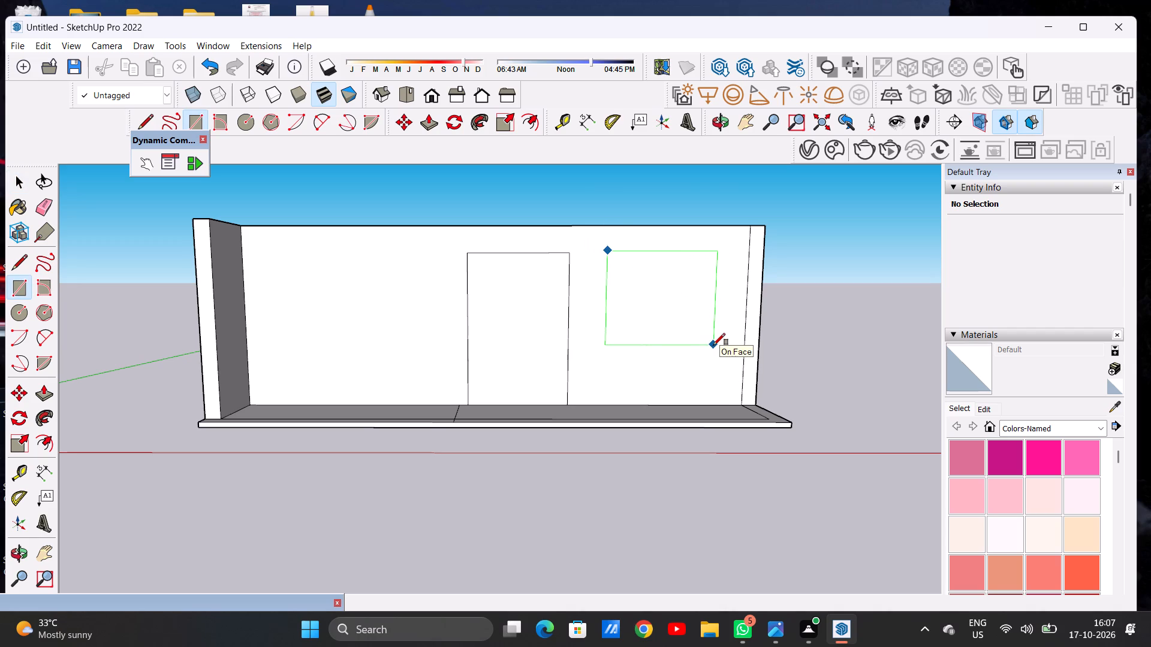
left_click(713, 345)
key("space")
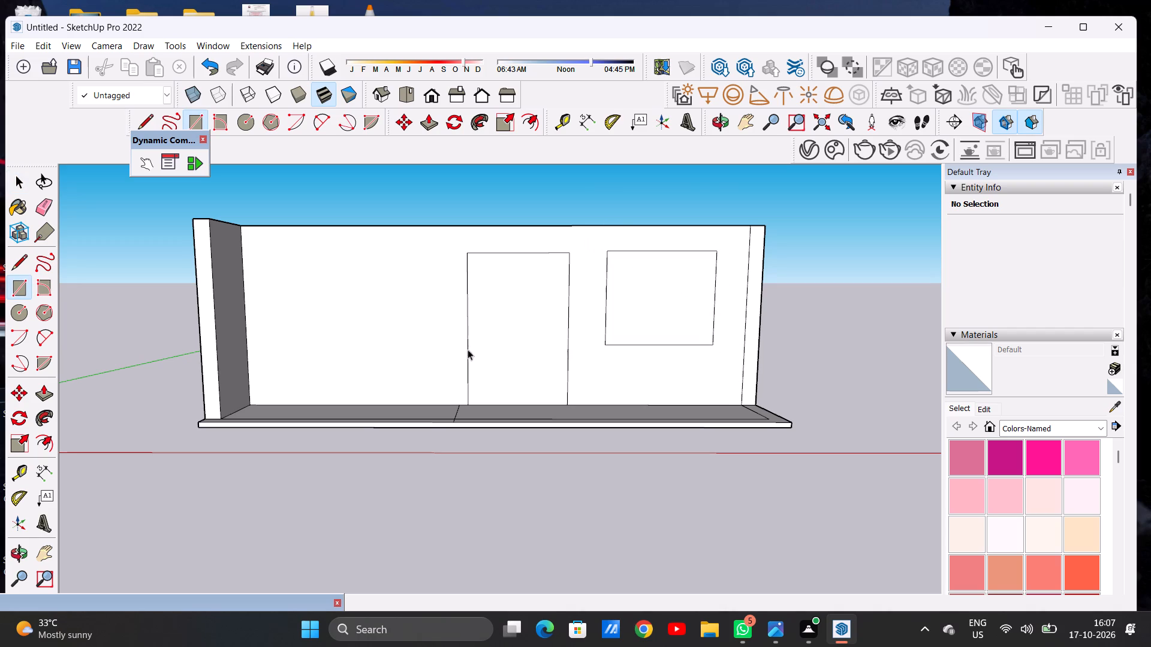
Examine the door and window outlines on the partition wall from above and from the front.
scroll(384, 355, "down", 5)
scroll(616, 353, "up", 5)
middle_click_drag(590, 270, 591, 465)
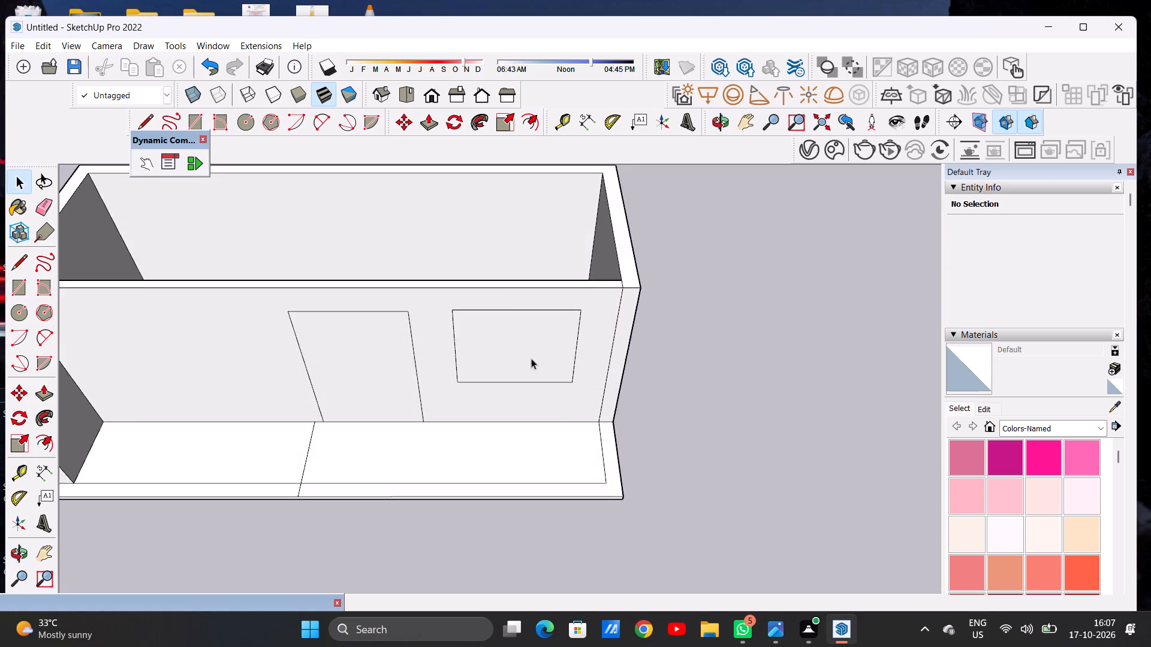
scroll(522, 286, "down", 8)
middle_click_drag(517, 347, 522, 289)
scroll(600, 335, "down", 7)
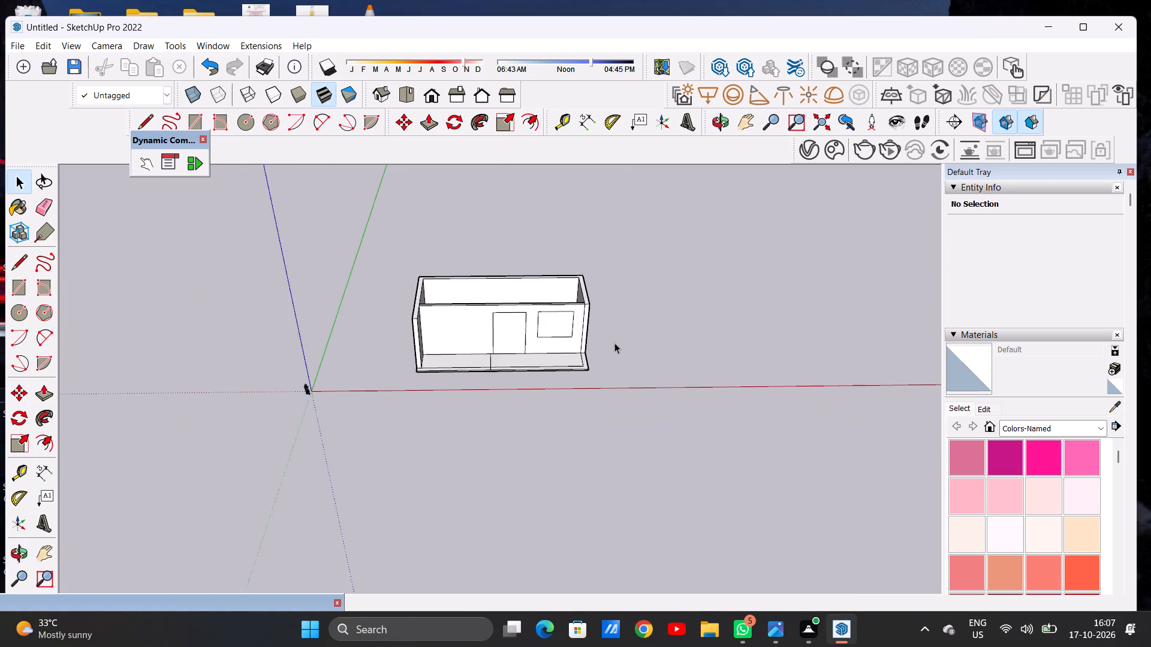
scroll(496, 322, "up", 6)
middle_click_drag(527, 367, 525, 307)
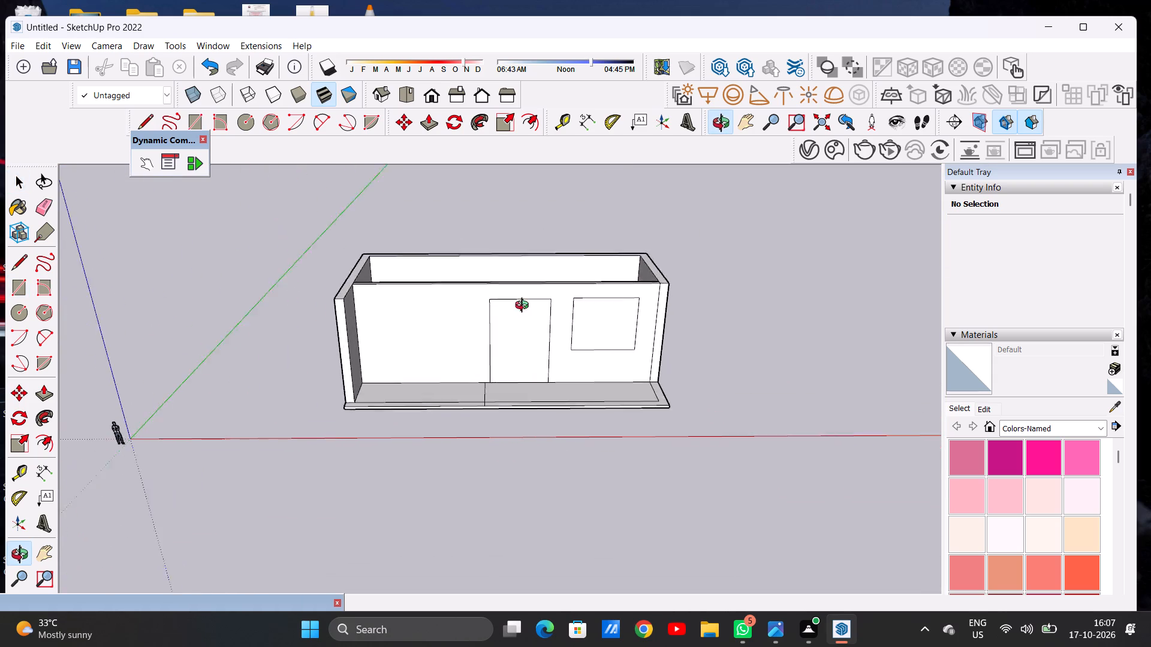
middle_click_drag(525, 307, 526, 249)
scroll(534, 323, "up", 1)
scroll(523, 379, "up", 5)
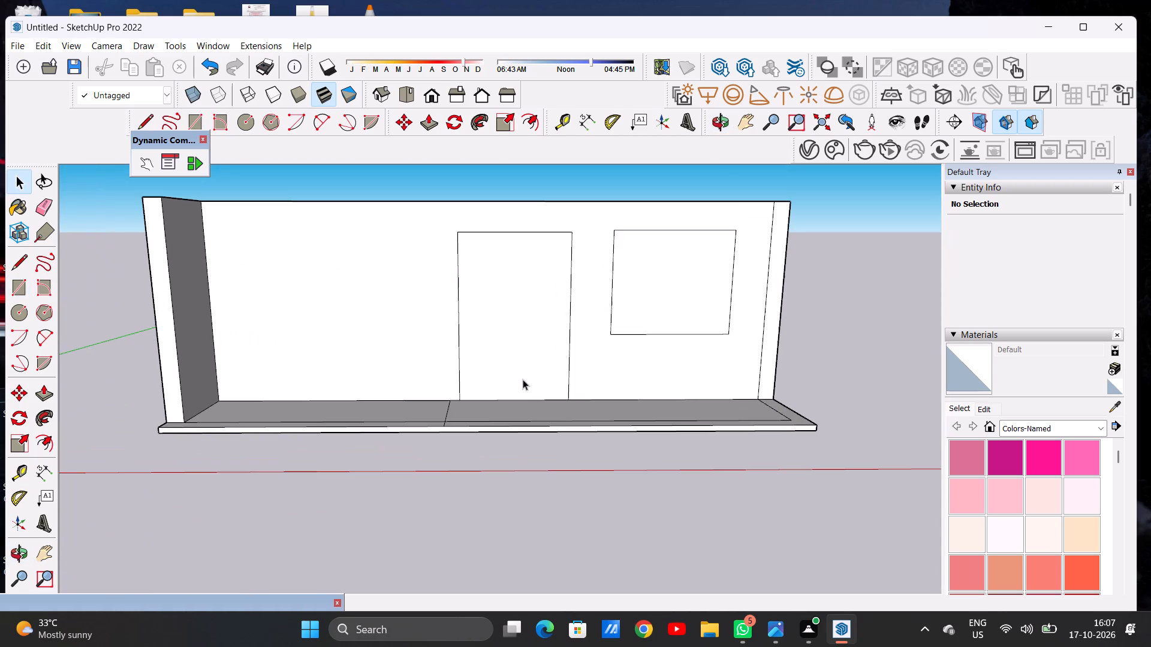
Offset the door rectangle's outline slightly inward on all four sides to form a frame border.
type("OF")
left_click(490, 241)
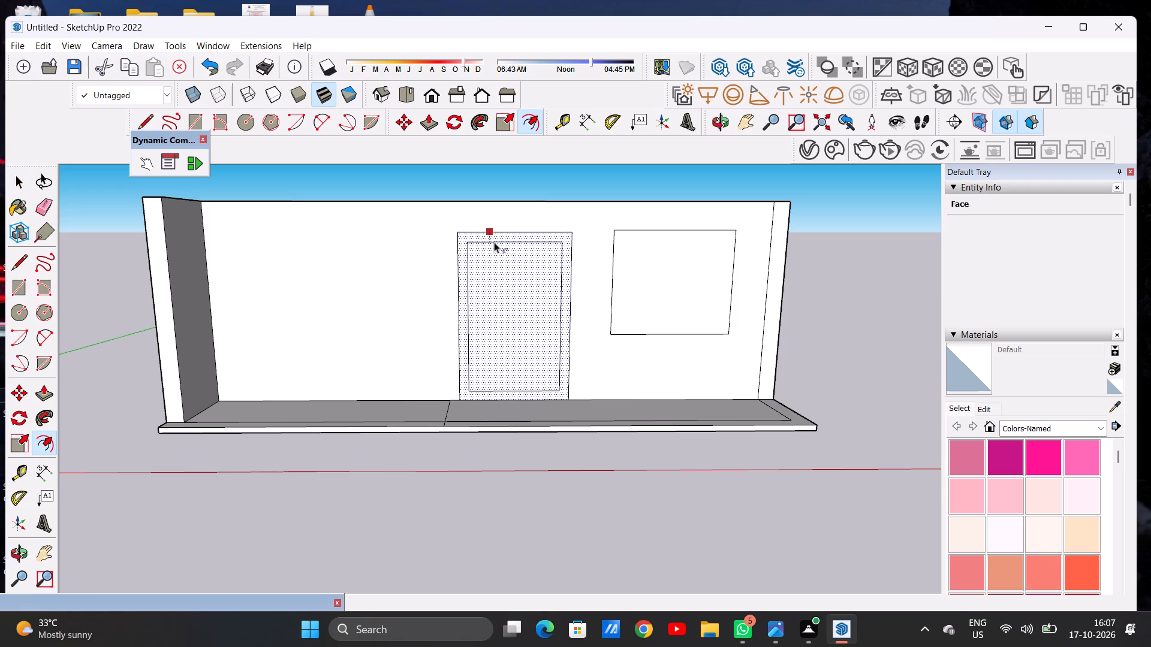
left_click(494, 242)
key("space")
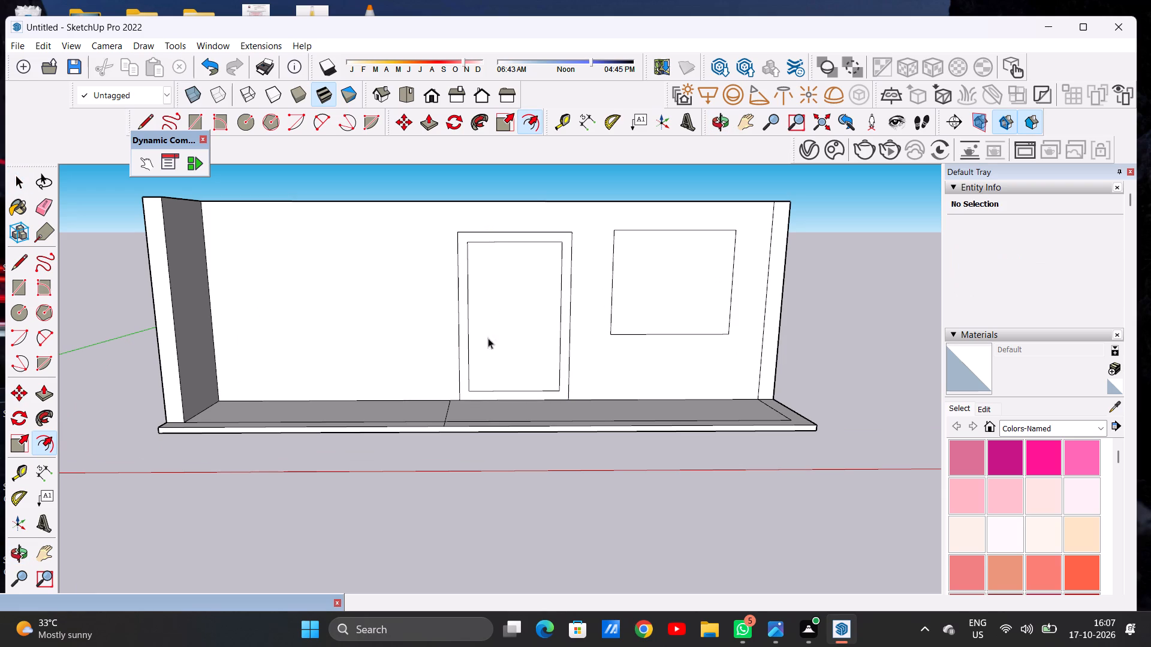
Offset the window rectangle's outline slightly inward to form a frame border narrower than the door's.
scroll(498, 360, "up", 3)
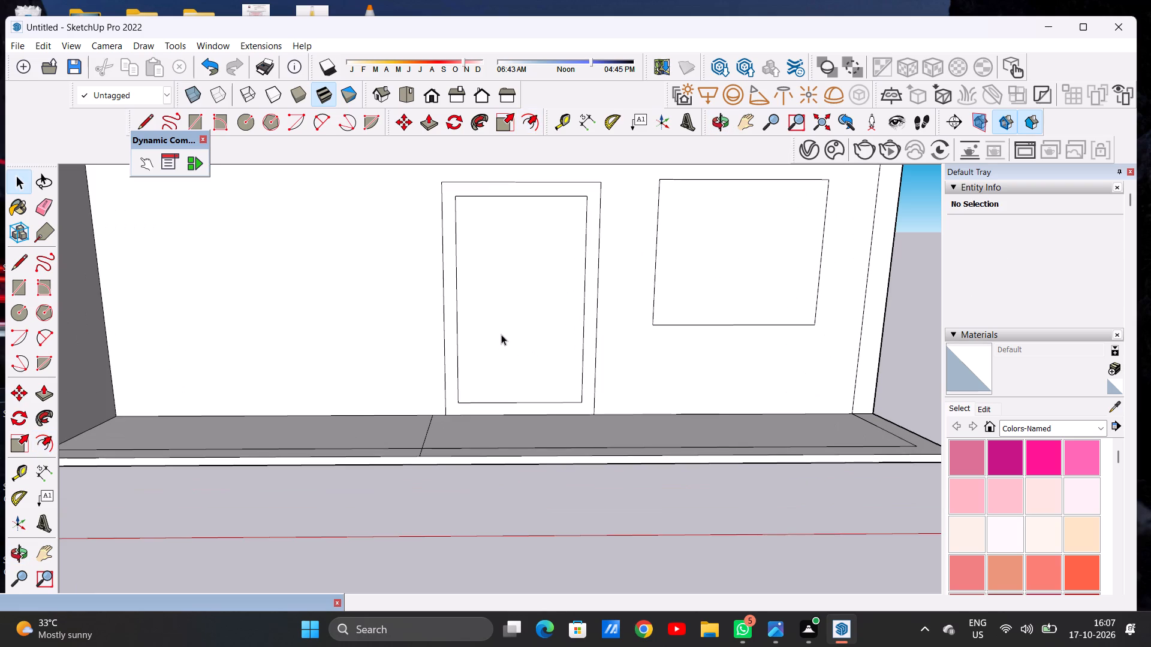
scroll(501, 322, "down", 5)
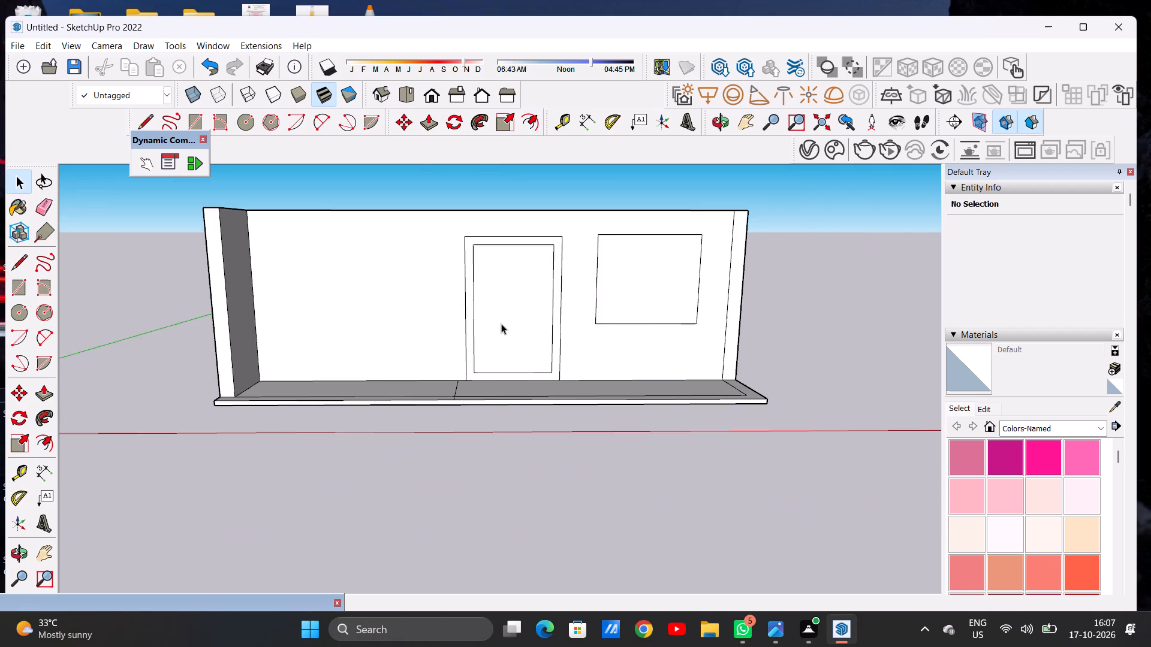
scroll(501, 323, "down", 1)
scroll(679, 283, "up", 3)
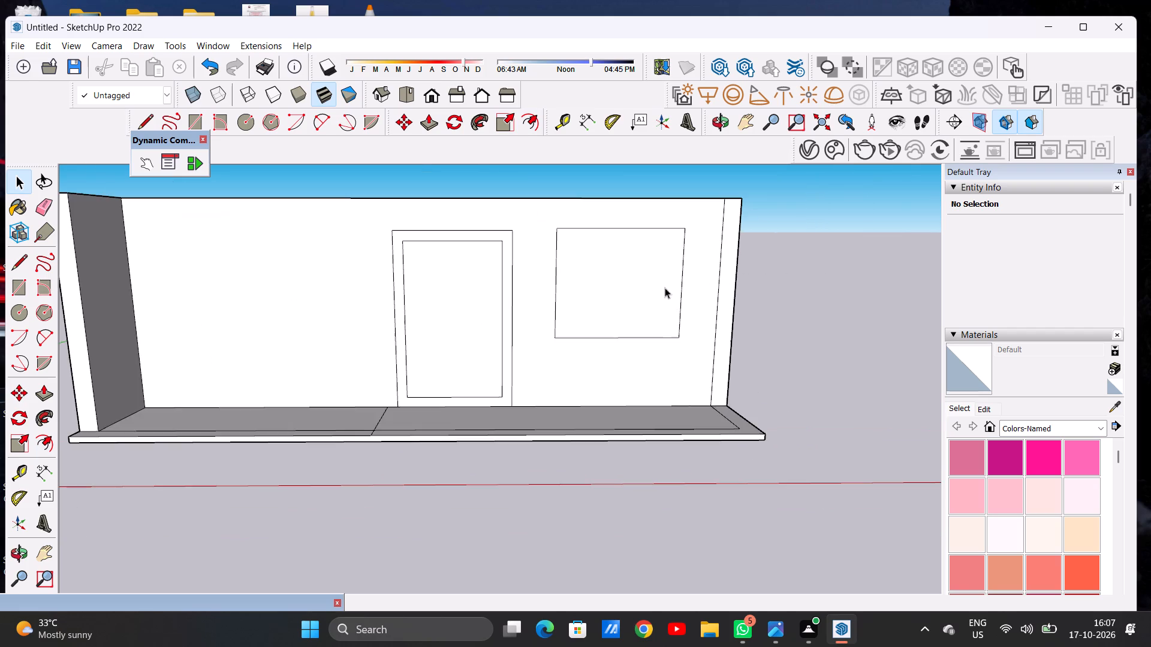
middle_click_drag(643, 312, 641, 284)
type("OF")
left_click(610, 231)
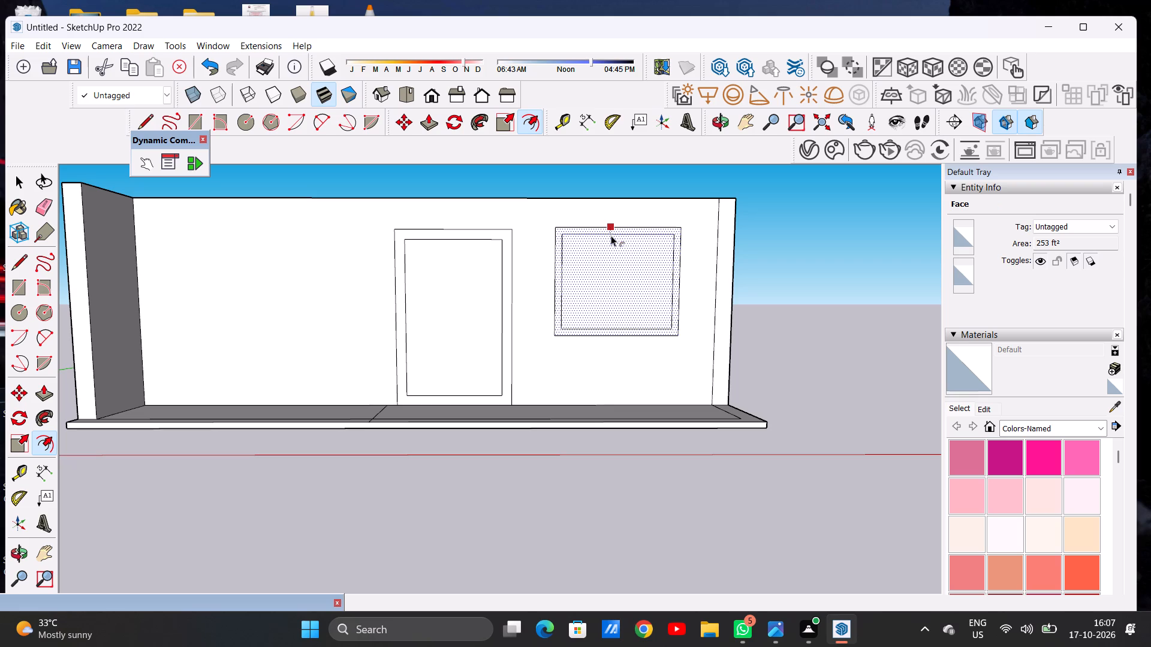
left_click(611, 233)
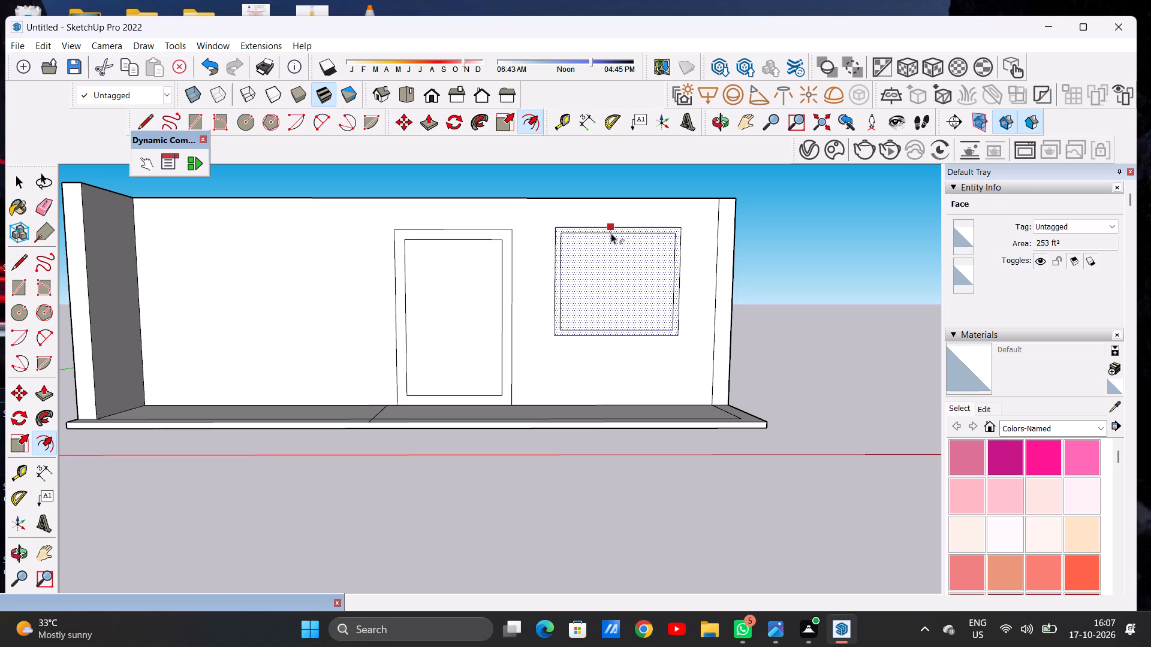
key("space")
Draw two closely spaced vertical lines across the window's inner pane, about a third of the way from its left side, forming a mullion strip.
type("L")
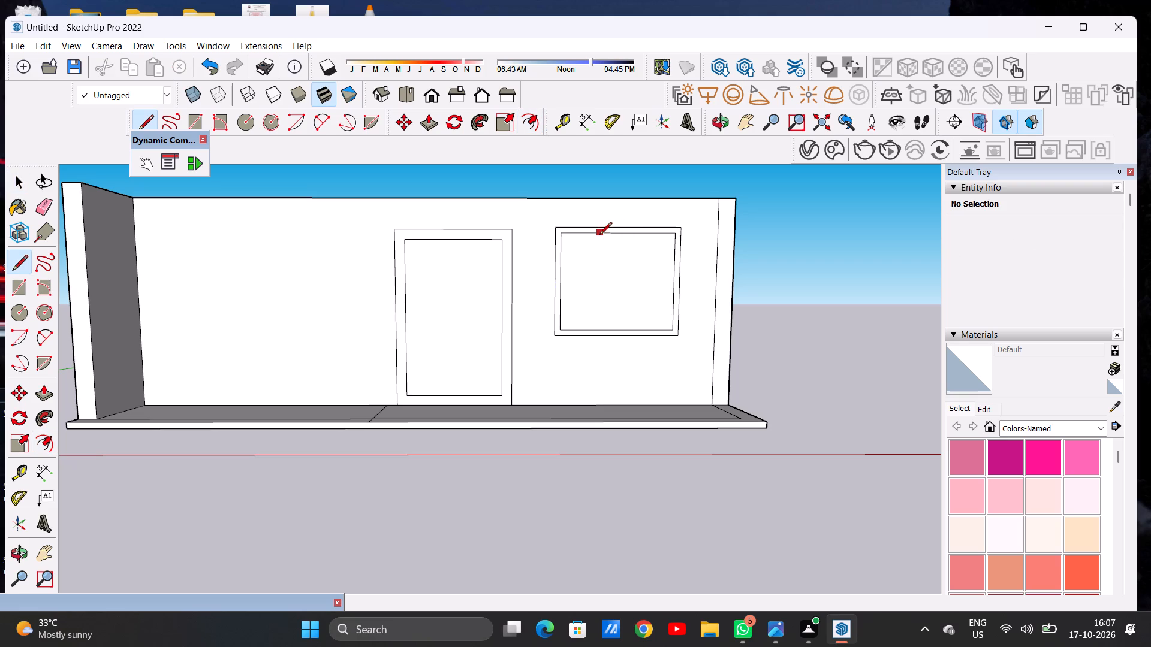
left_click(599, 235)
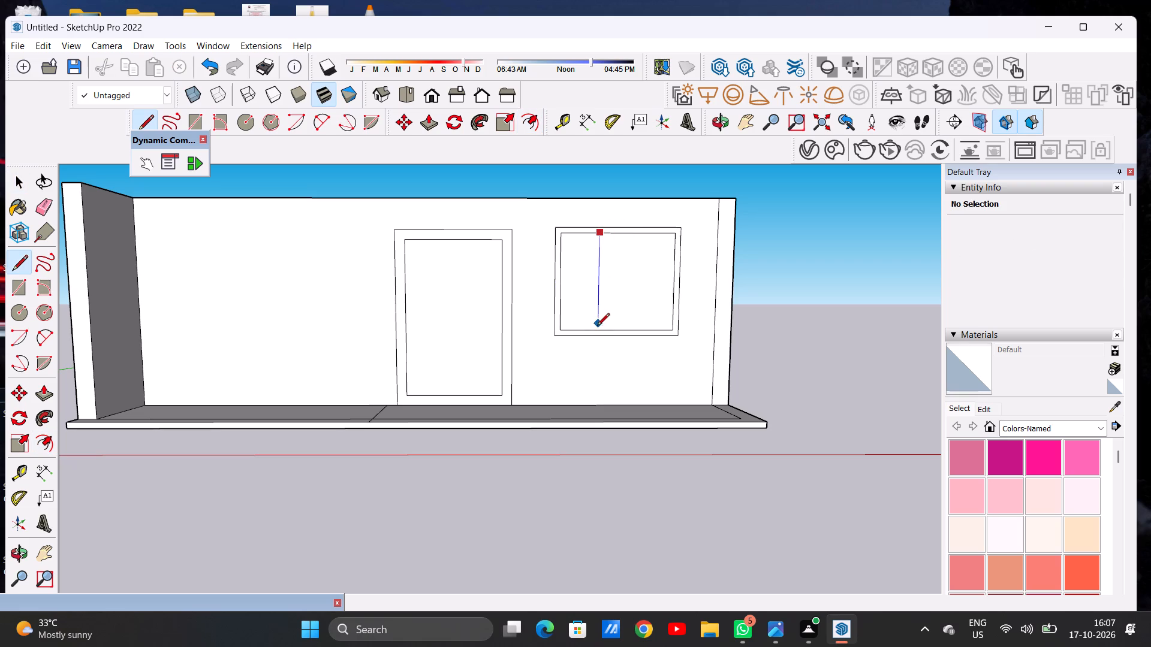
left_click(596, 328)
scroll(603, 241, "up", 6)
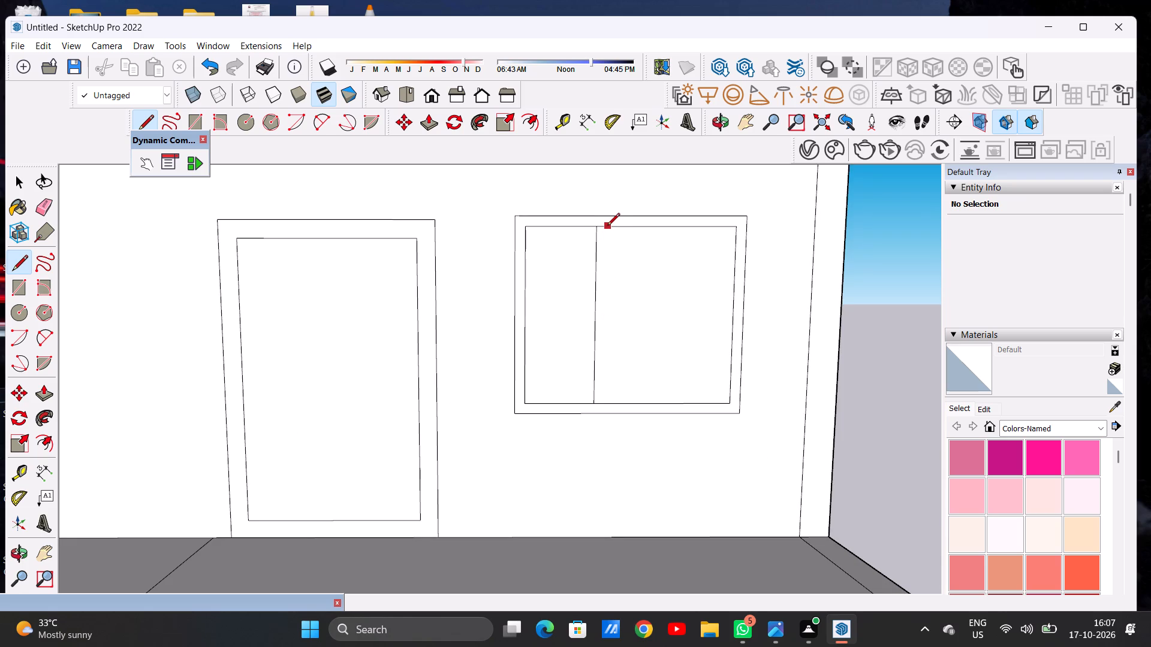
left_click(606, 226)
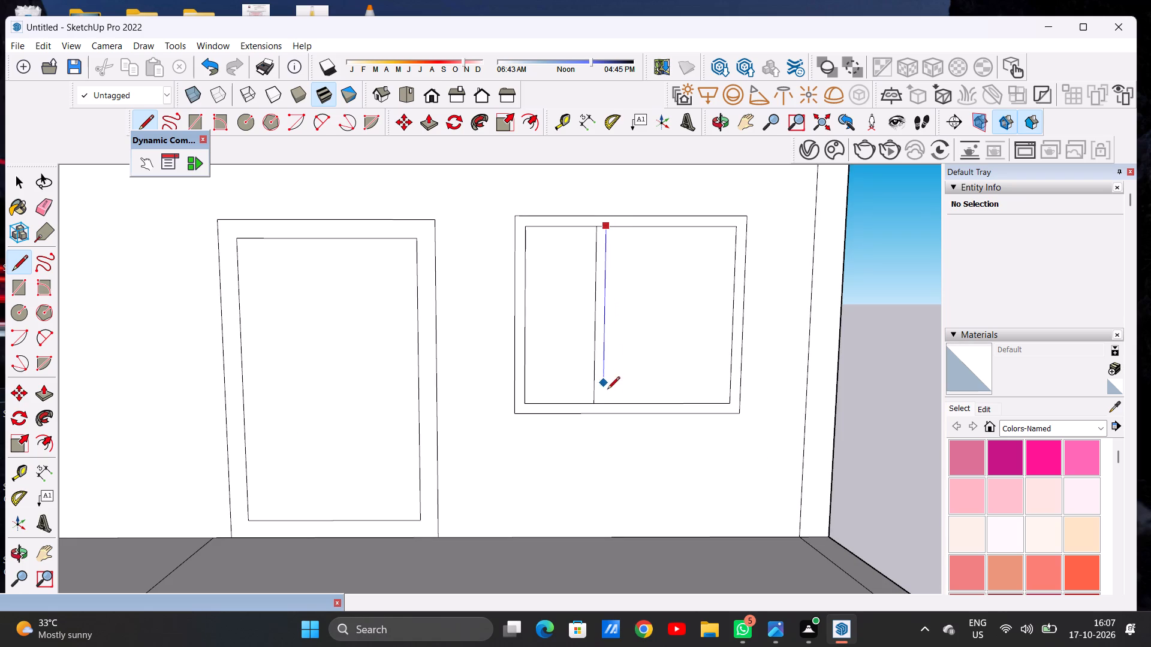
left_click(607, 400)
key("space")
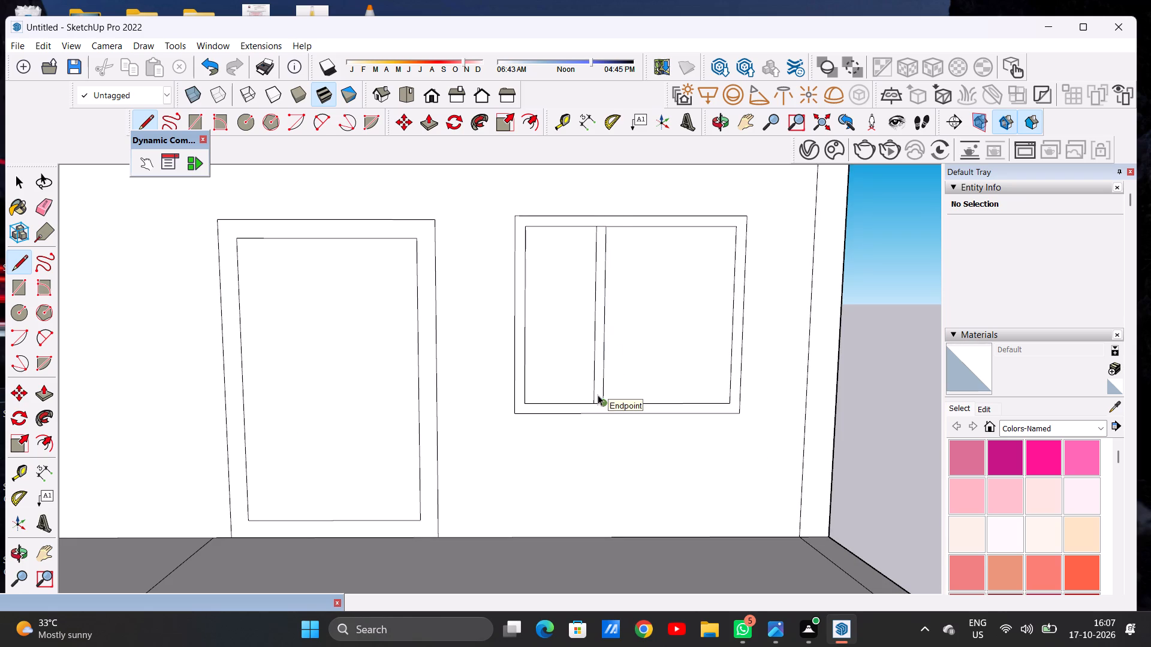
Copy the mullion strip horizontally to the right so the window is divided into three panes.
double_click(598, 395)
key("m")
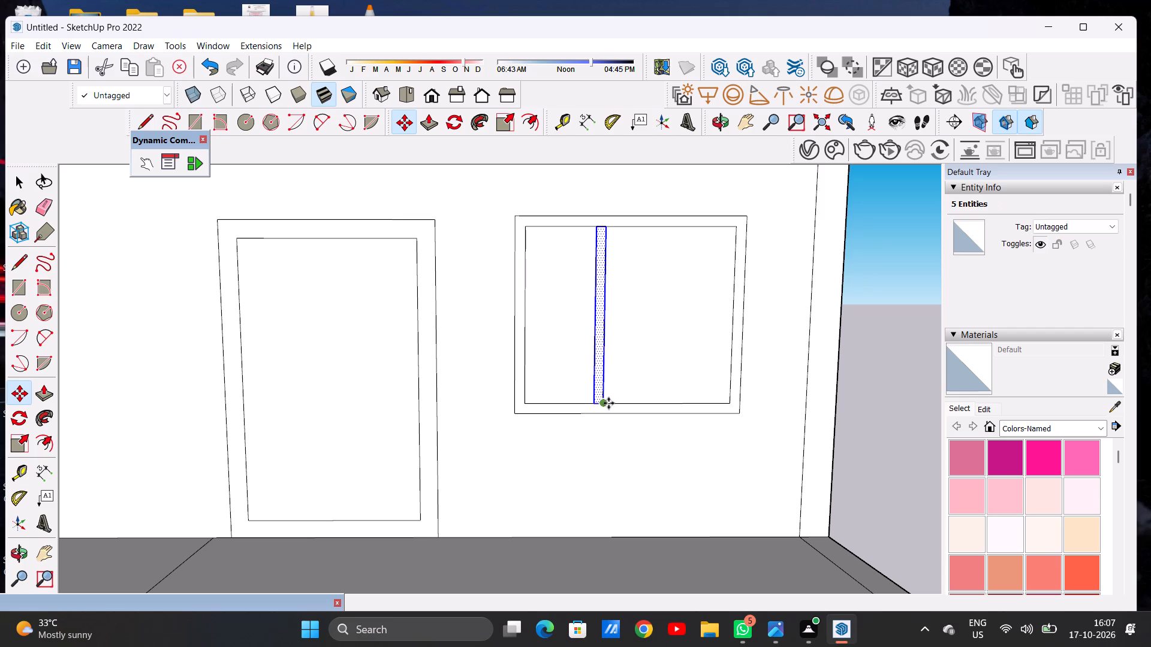
left_click(608, 403)
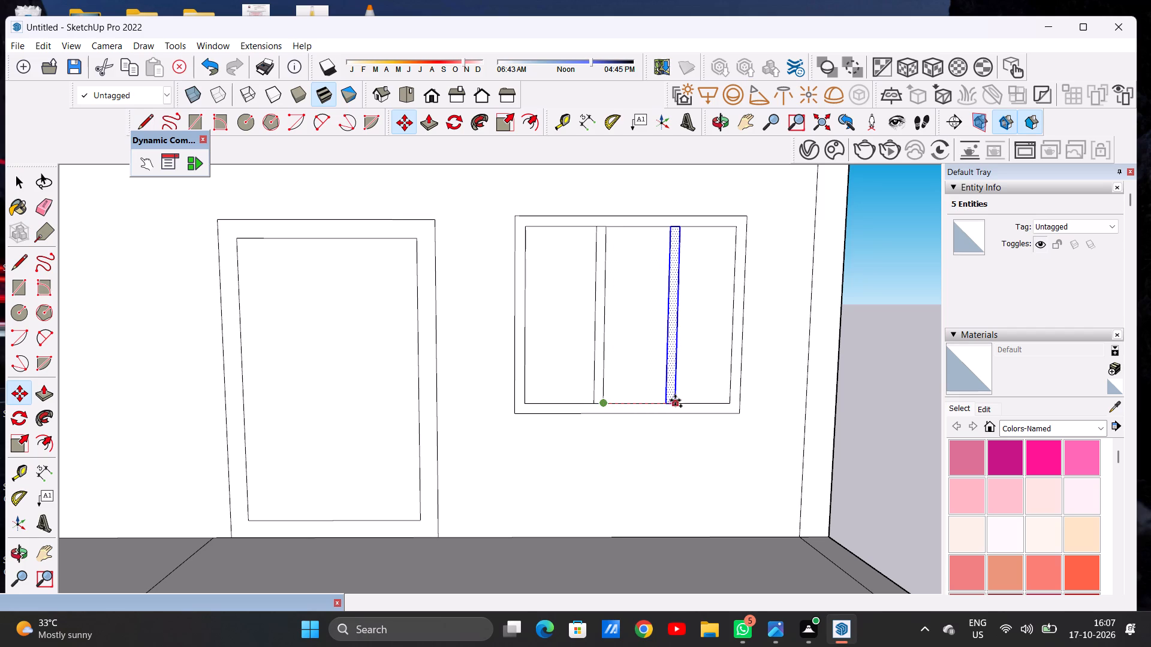
left_click(675, 400)
key("space")
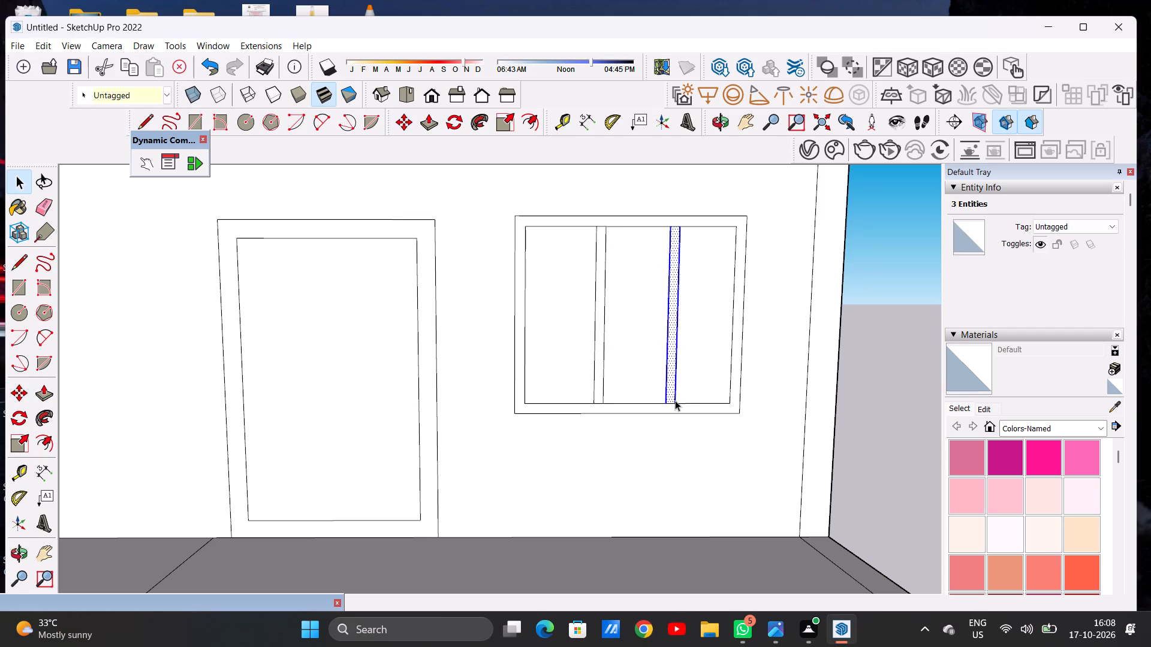
scroll(630, 379, "down", 6)
left_click(769, 279)
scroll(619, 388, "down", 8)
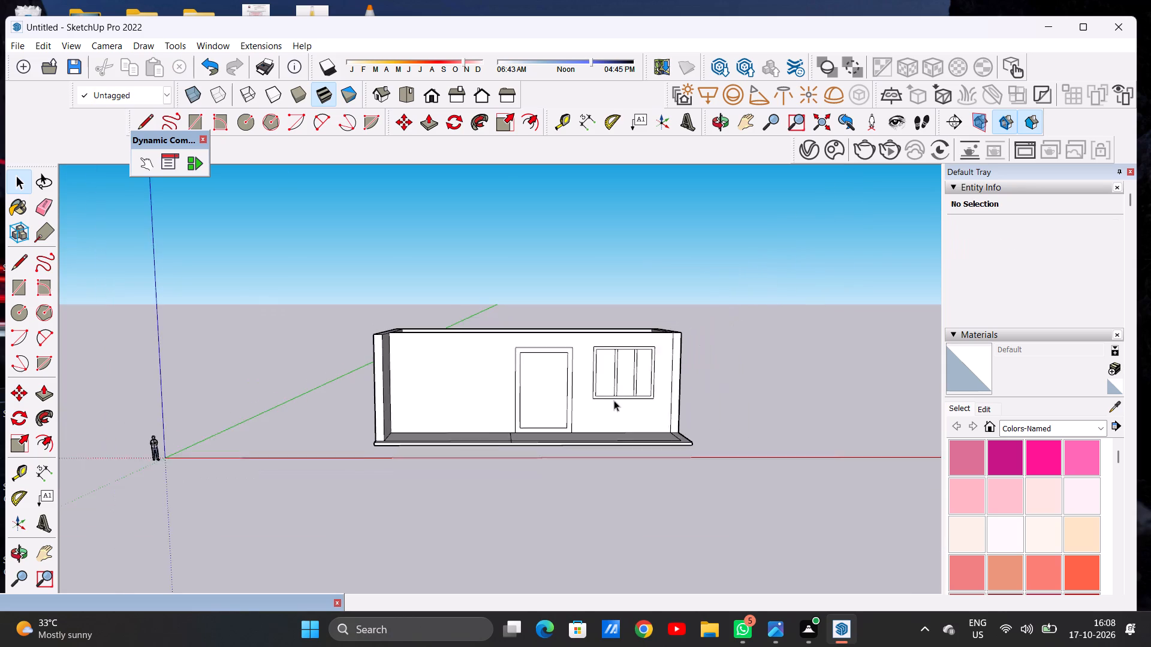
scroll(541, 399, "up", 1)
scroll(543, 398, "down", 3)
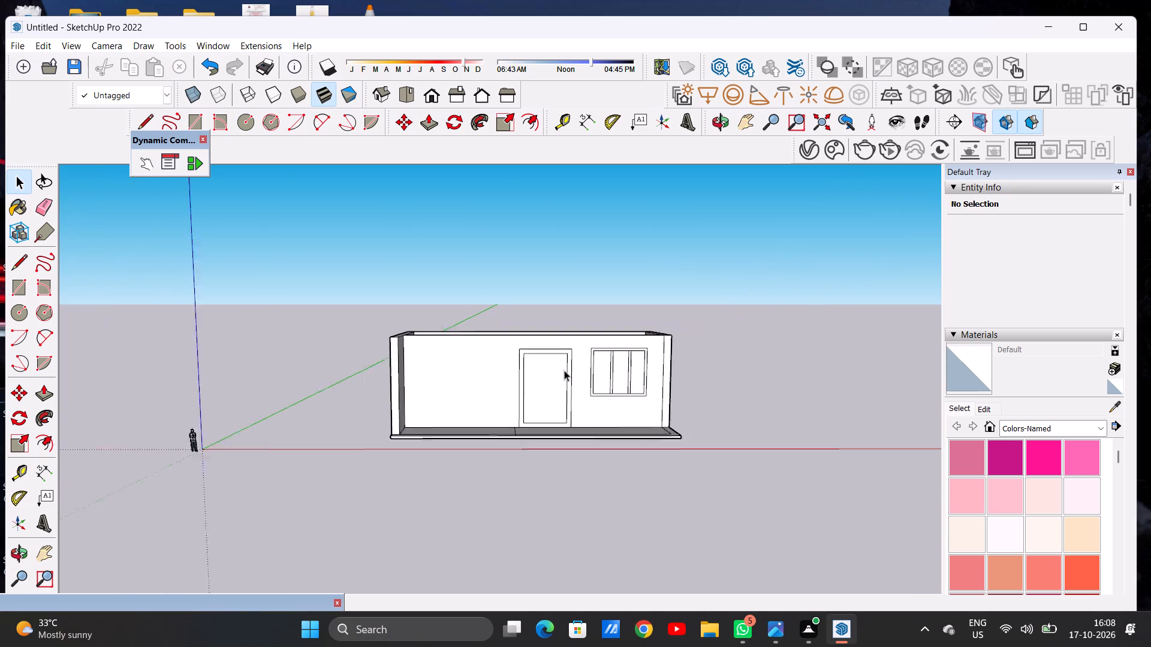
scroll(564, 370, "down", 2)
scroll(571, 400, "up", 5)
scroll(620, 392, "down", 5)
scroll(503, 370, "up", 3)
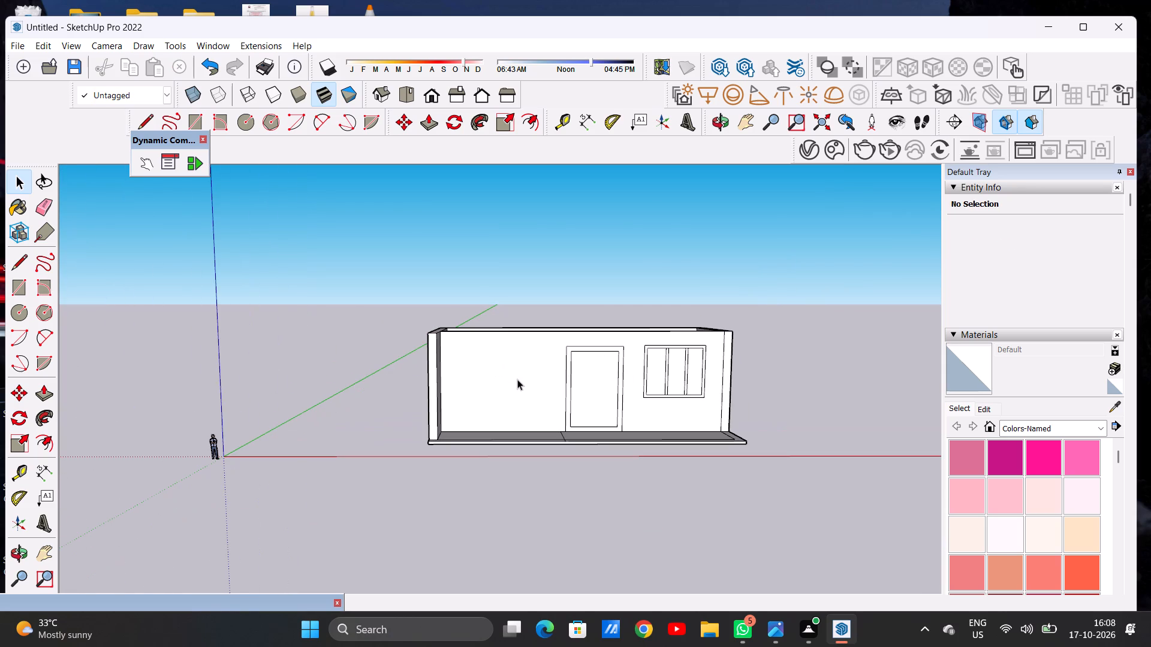
Draw a second window rectangle on the partition wall to the left of the door, with its top about level with the door's.
key("r")
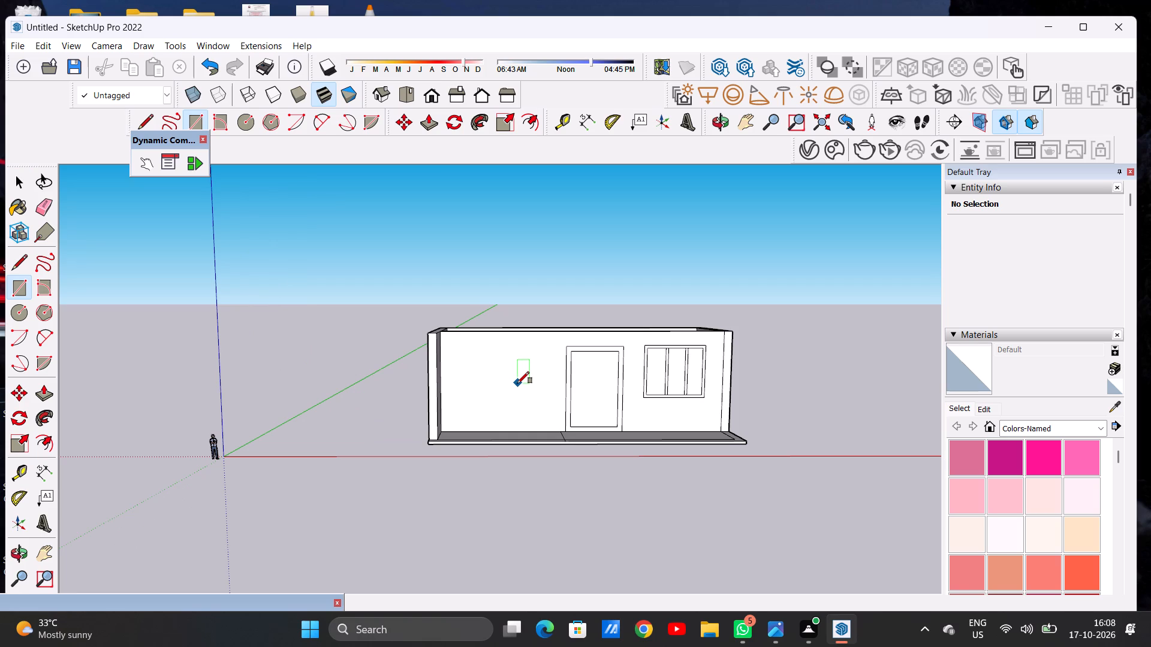
scroll(495, 393, "up", 2)
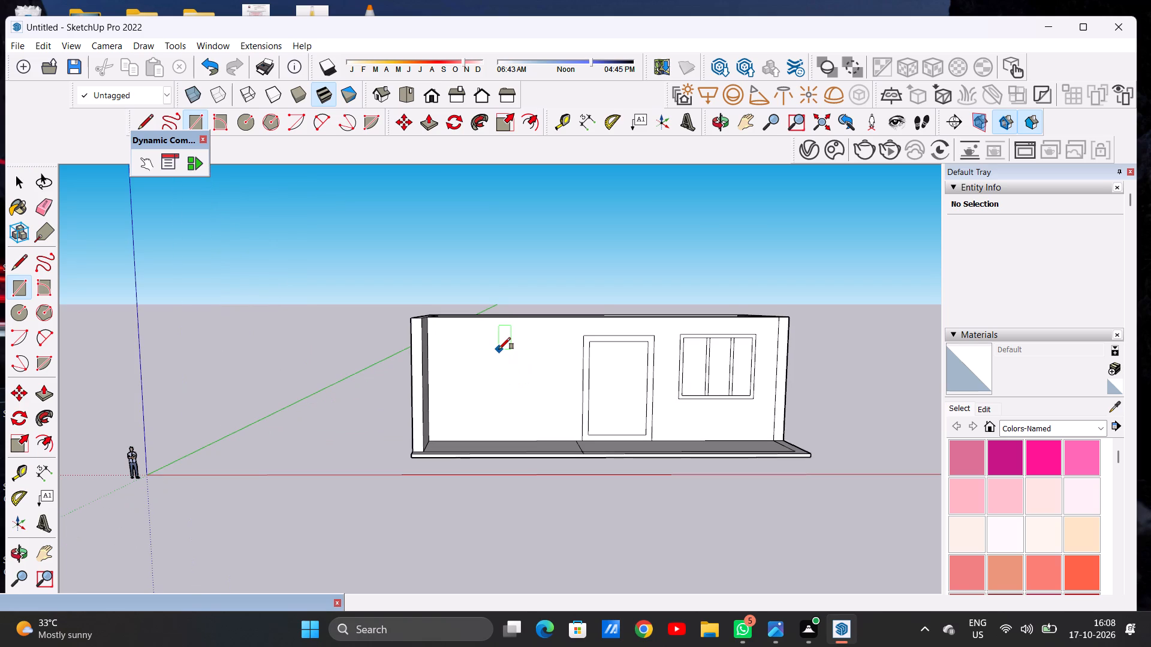
scroll(490, 359, "up", 4)
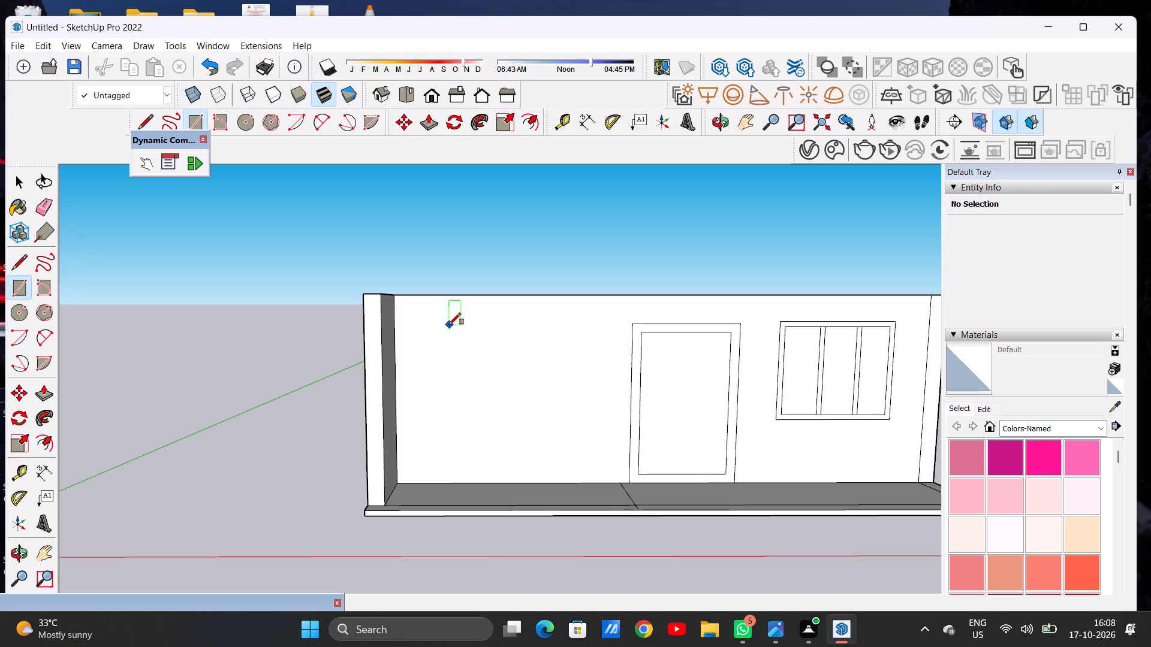
left_click(449, 325)
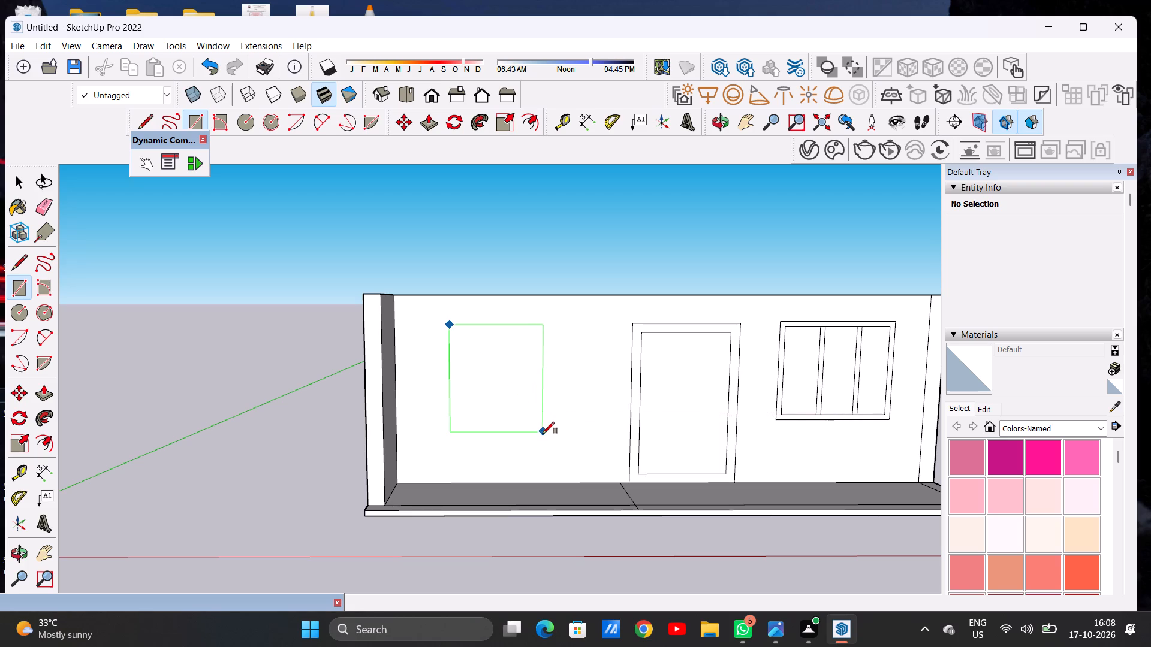
left_click(543, 434)
key("space")
Move the window rectangle left of the door horizontally a short distance closer to the door.
double_click(526, 418)
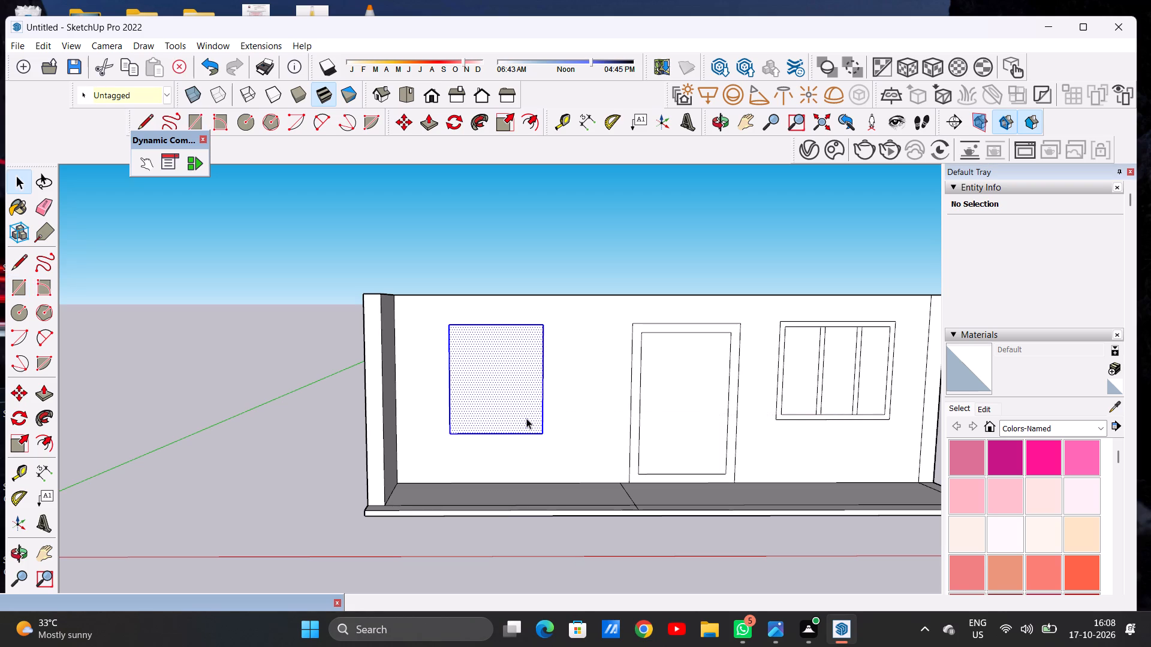
key("m")
left_click(541, 437)
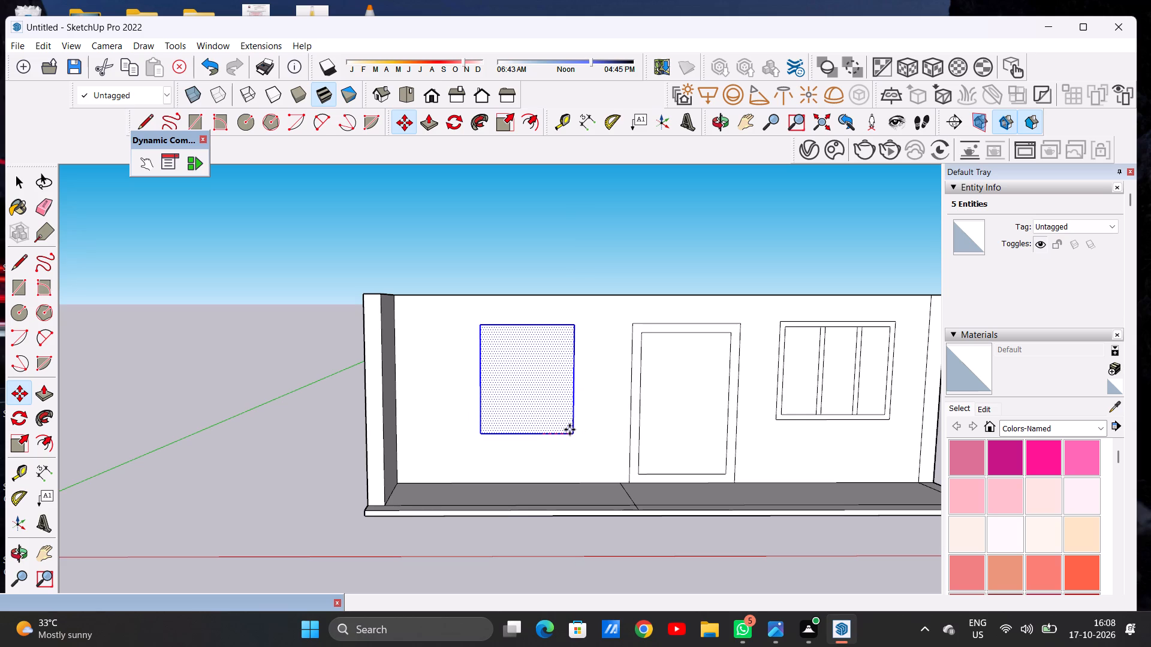
left_click(565, 431)
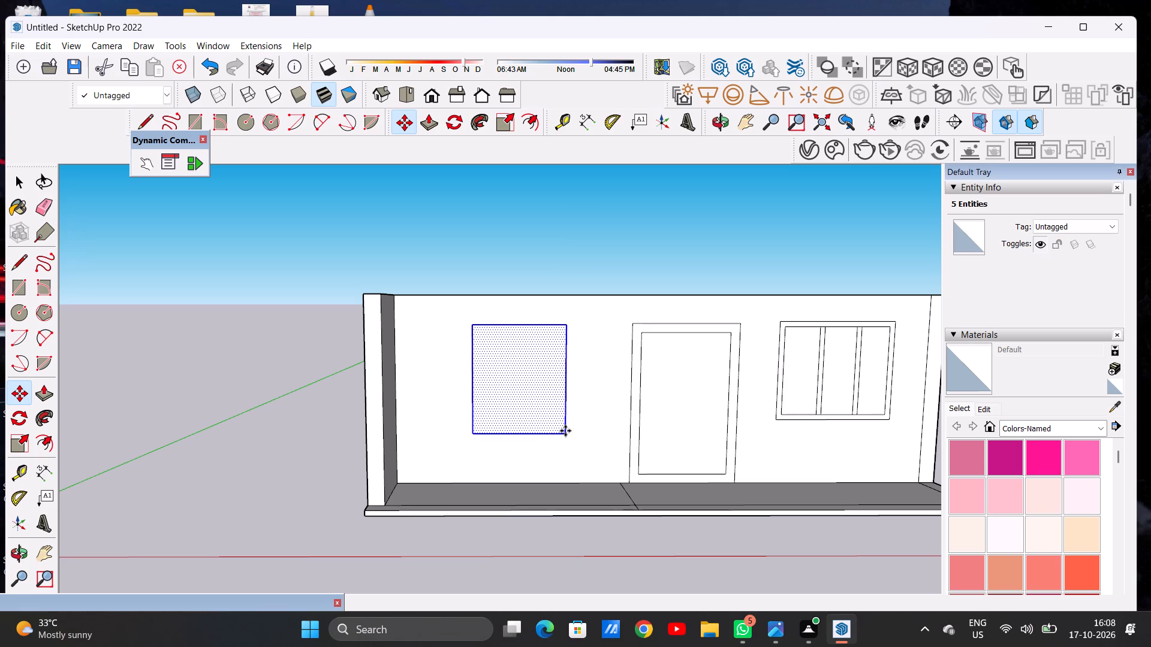
key("space")
left_click(547, 237)
Offset the moved window rectangle's outline slightly inward to form a frame border narrower than the door's.
scroll(522, 443, "up", 2)
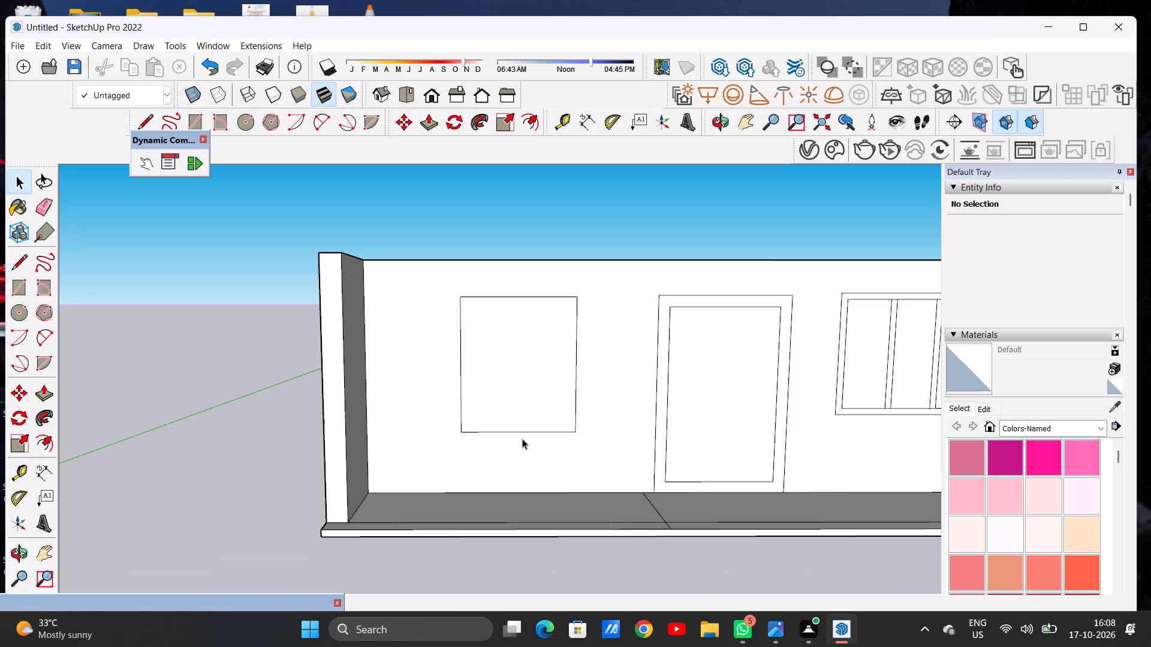
type("OF")
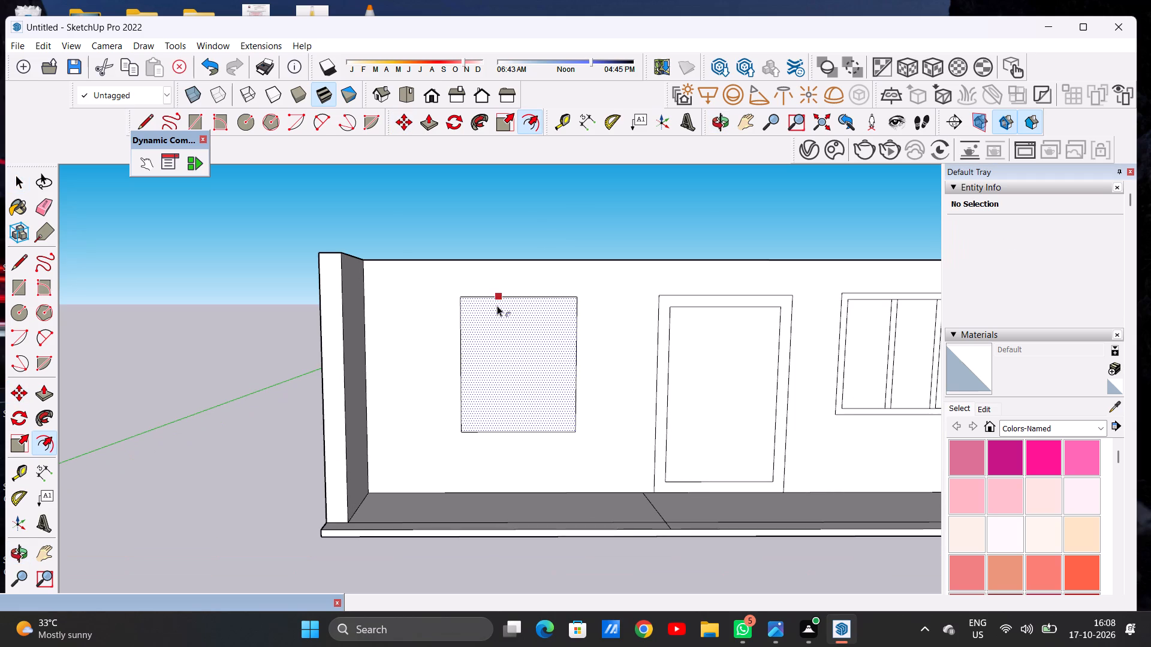
left_click(496, 303)
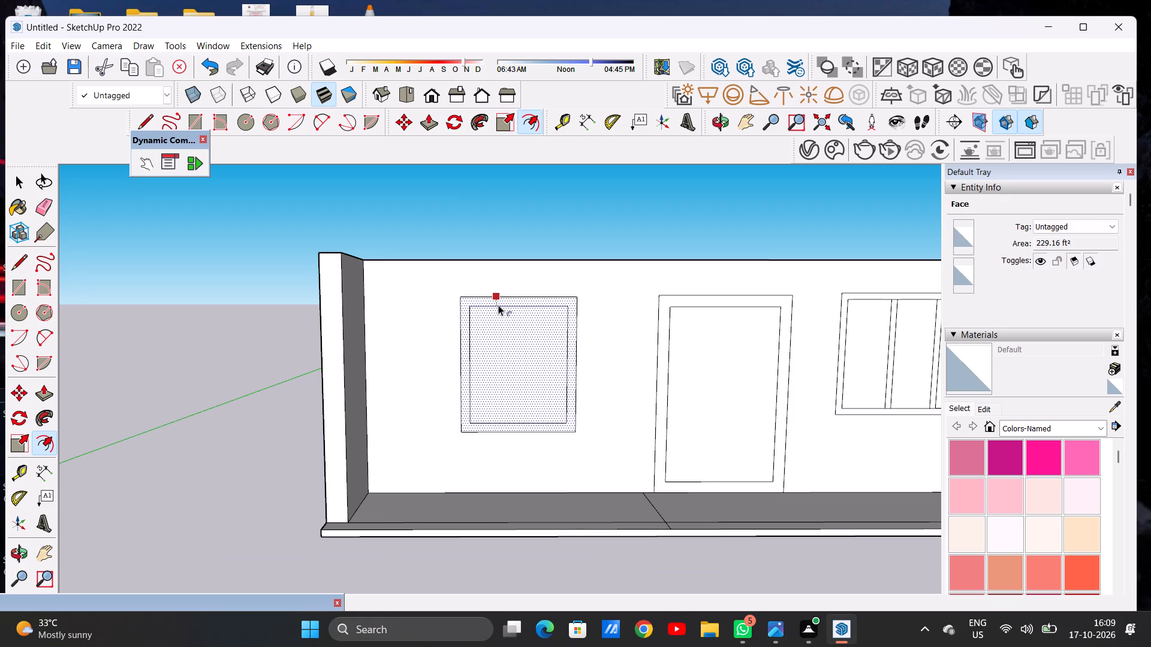
left_click(499, 304)
key("space")
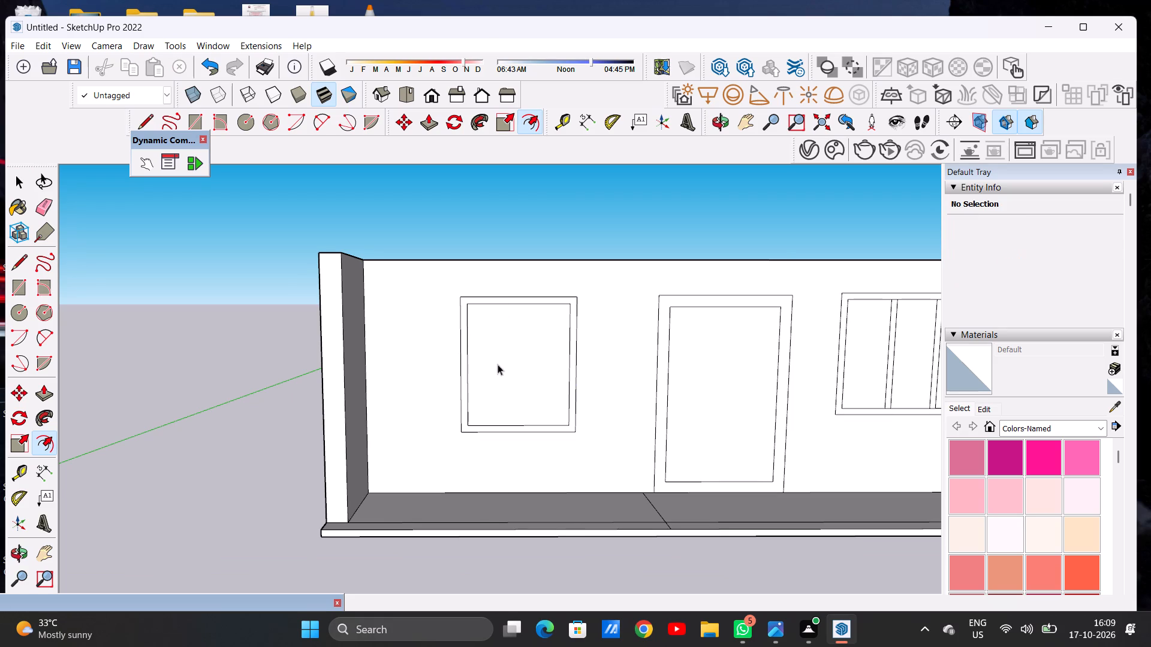
Draw two closely spaced vertical lines across this window's inner pane, about a third of the way from its left side, forming a mullion strip.
scroll(506, 400, "down", 3)
scroll(511, 423, "up", 5)
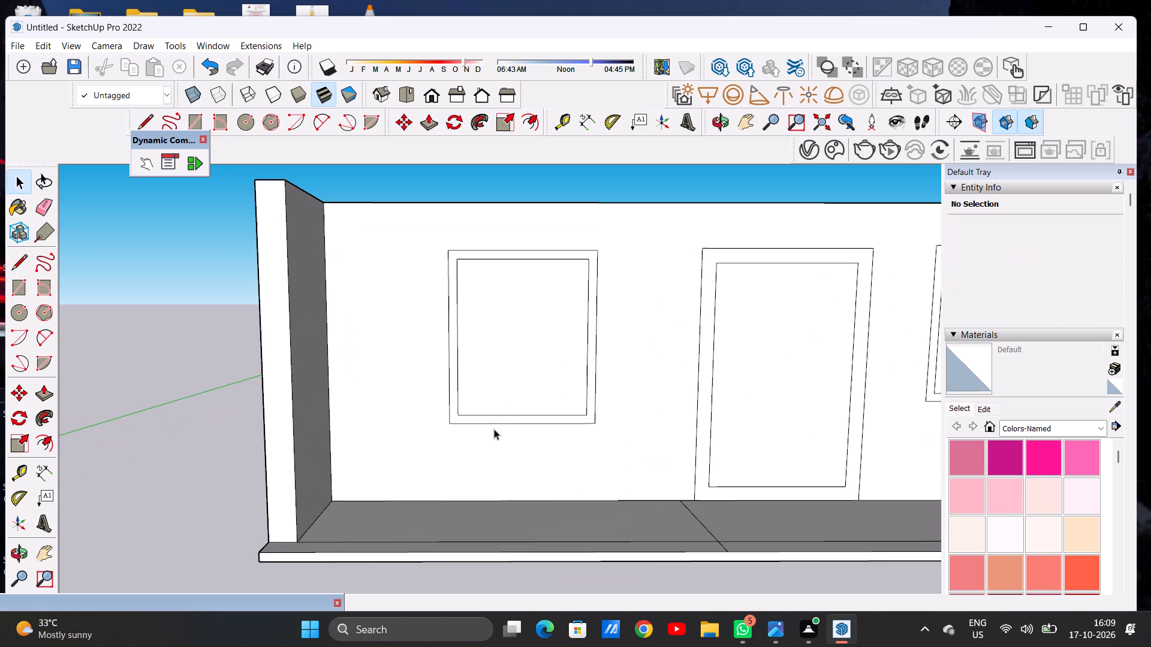
key("l")
scroll(479, 268, "up", 2)
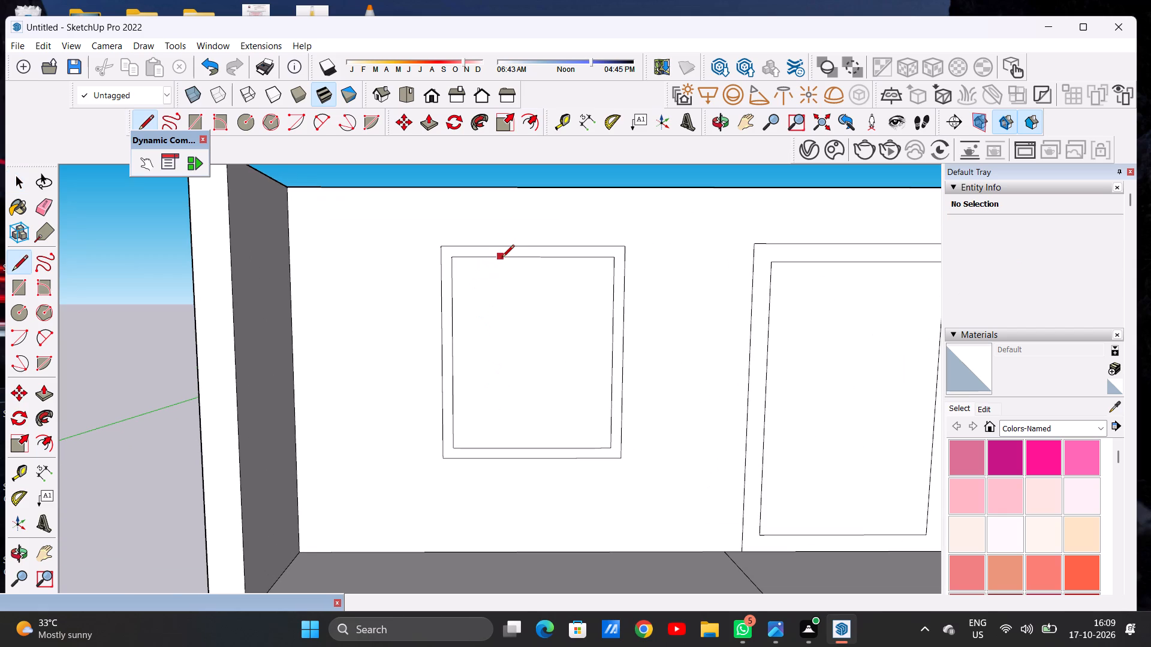
left_click(504, 255)
left_click(501, 447)
left_click(513, 256)
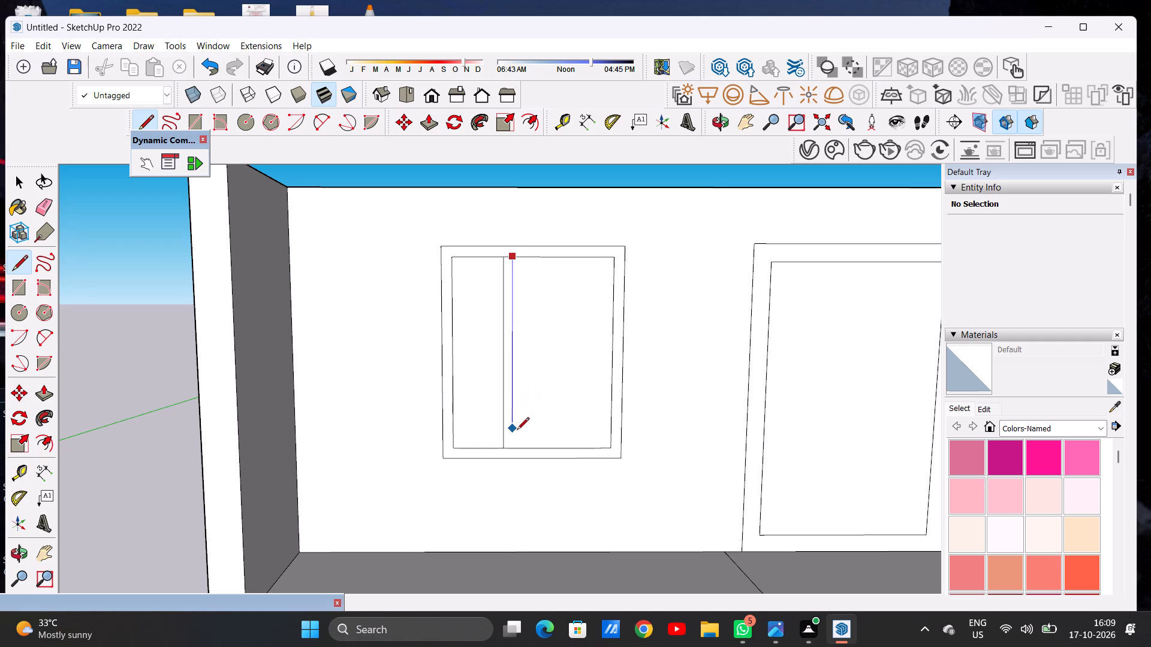
left_click(514, 443)
key("space")
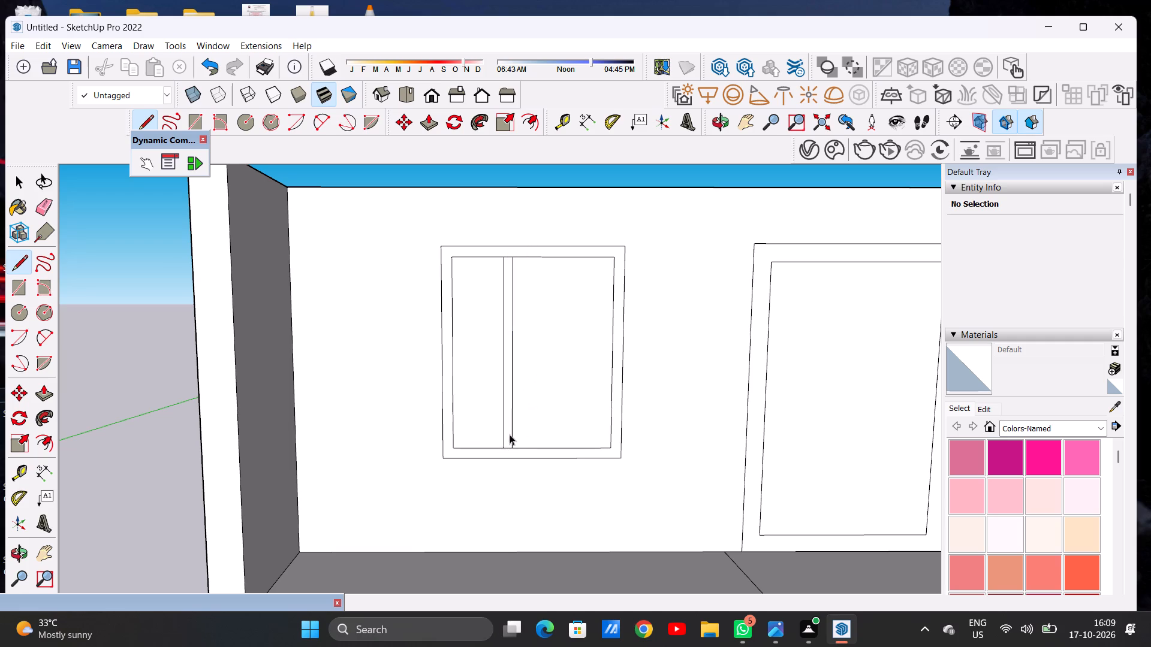
Copy the mullion strip horizontally to the right so this window is also divided into three panes.
double_click(507, 440)
key("m")
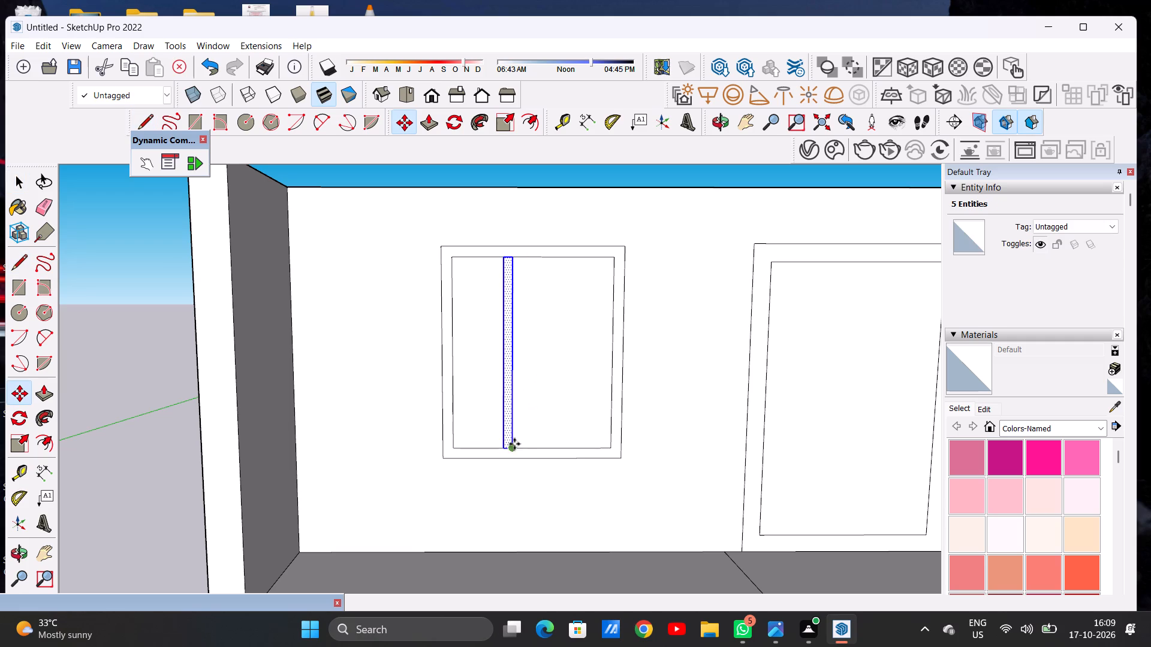
left_click(513, 450)
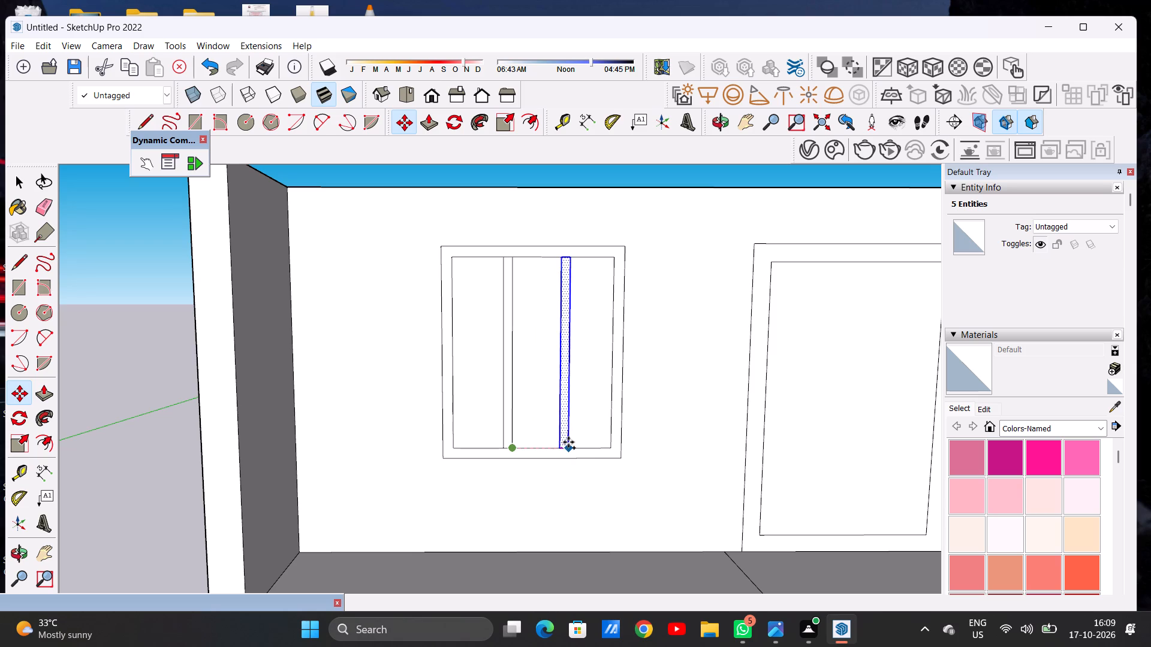
left_click(567, 441)
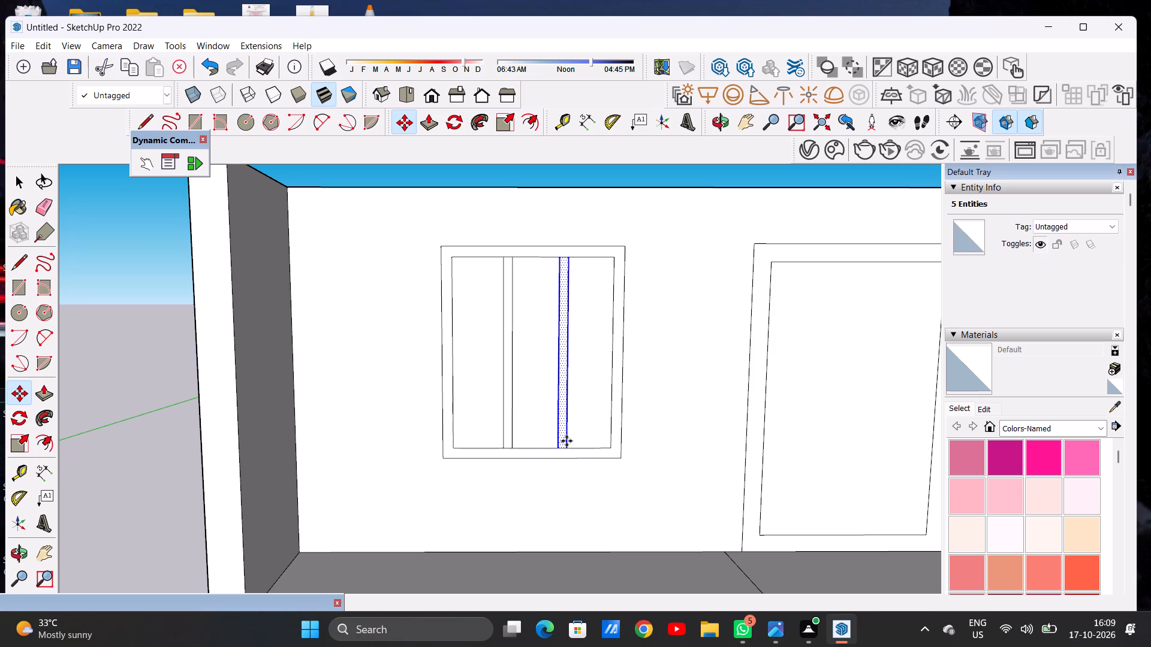
key("space")
left_click(520, 167)
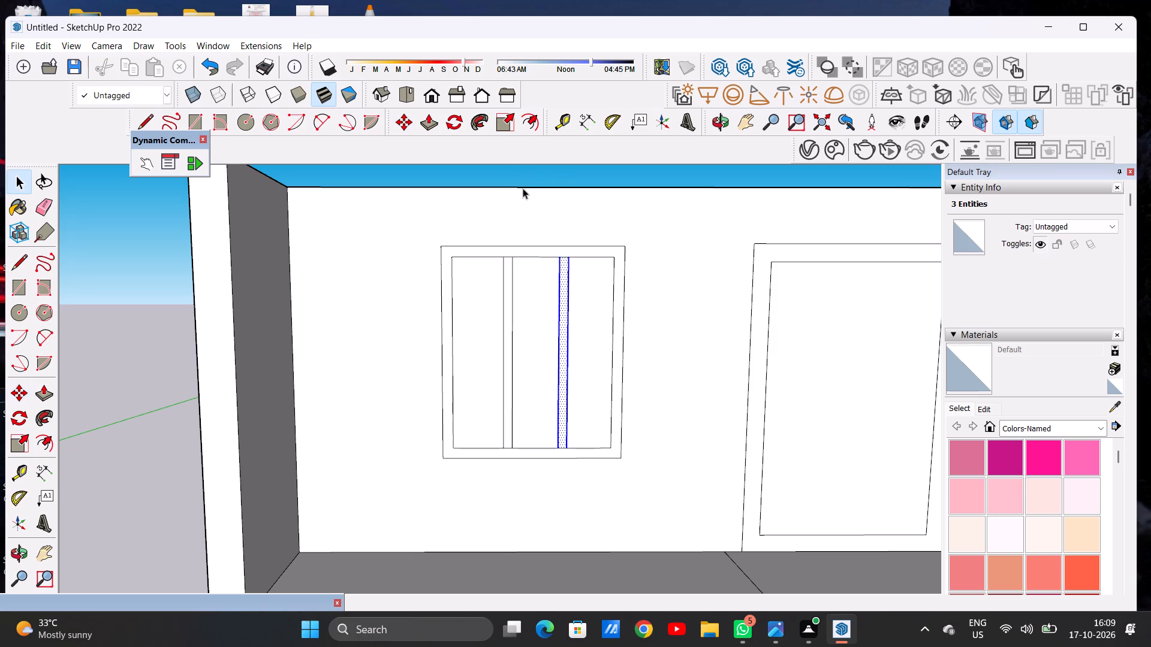
Examine the whole house shell from the front and from above, including the front elevation, wall tops and porch slab.
scroll(489, 397, "down", 13)
scroll(603, 401, "up", 2)
scroll(603, 401, "down", 1)
scroll(603, 401, "up", 1)
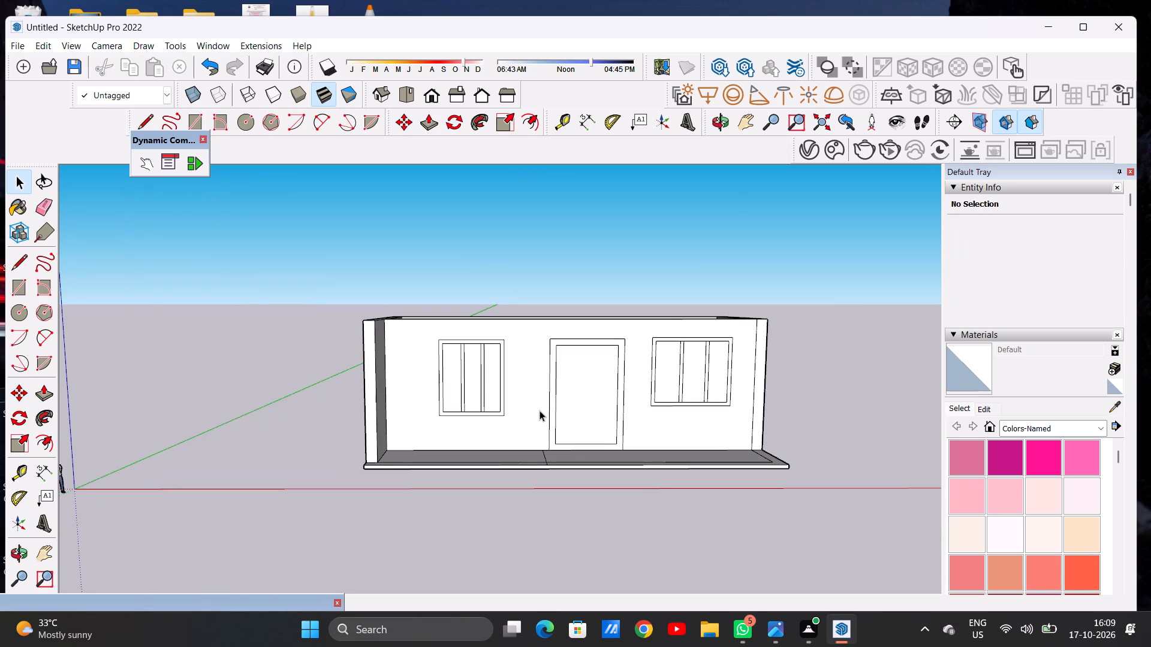
scroll(540, 410, "up", 2)
scroll(506, 407, "down", 3)
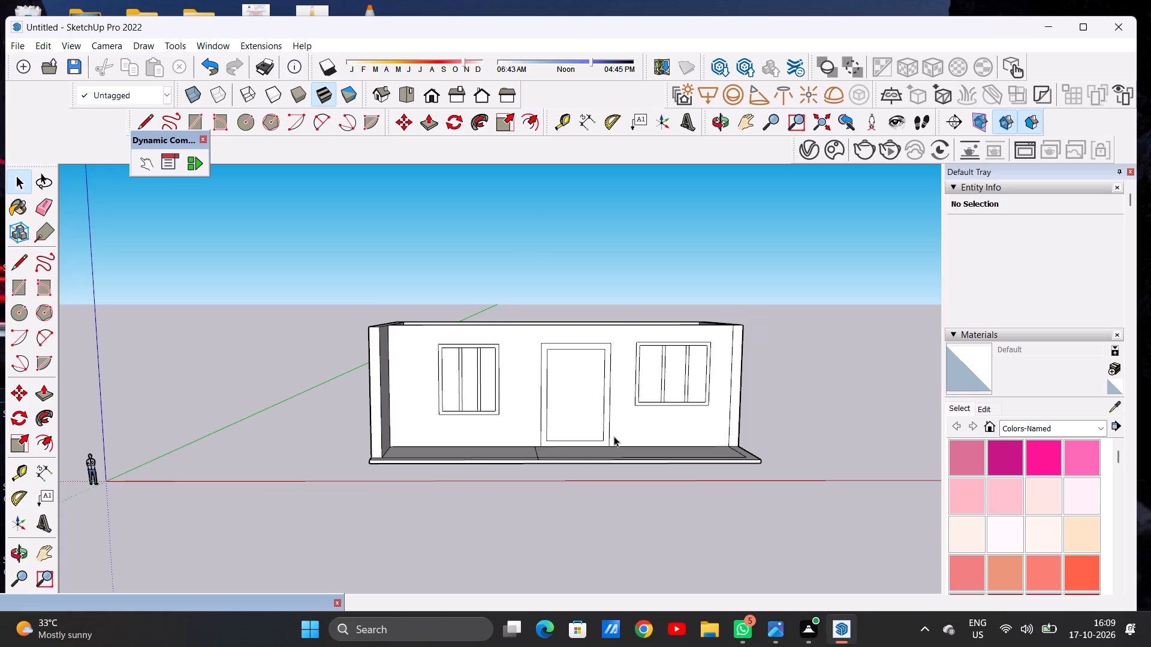
scroll(528, 419, "up", 2)
scroll(471, 385, "down", 2)
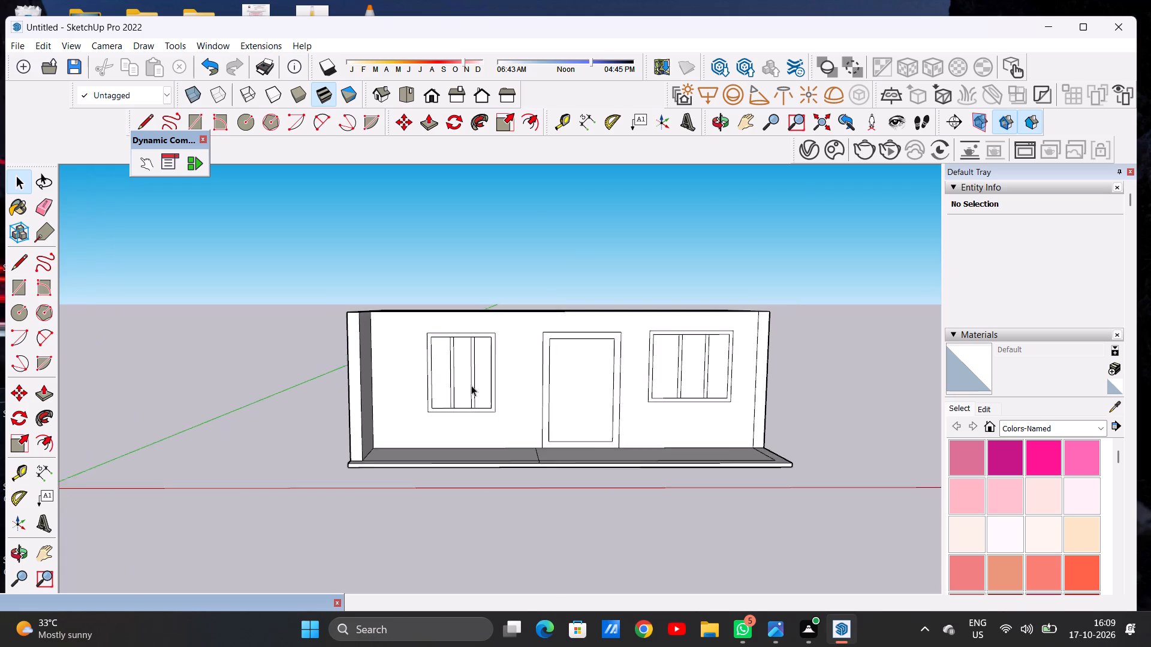
scroll(471, 385, "down", 7)
middle_click_drag(504, 386, 496, 503)
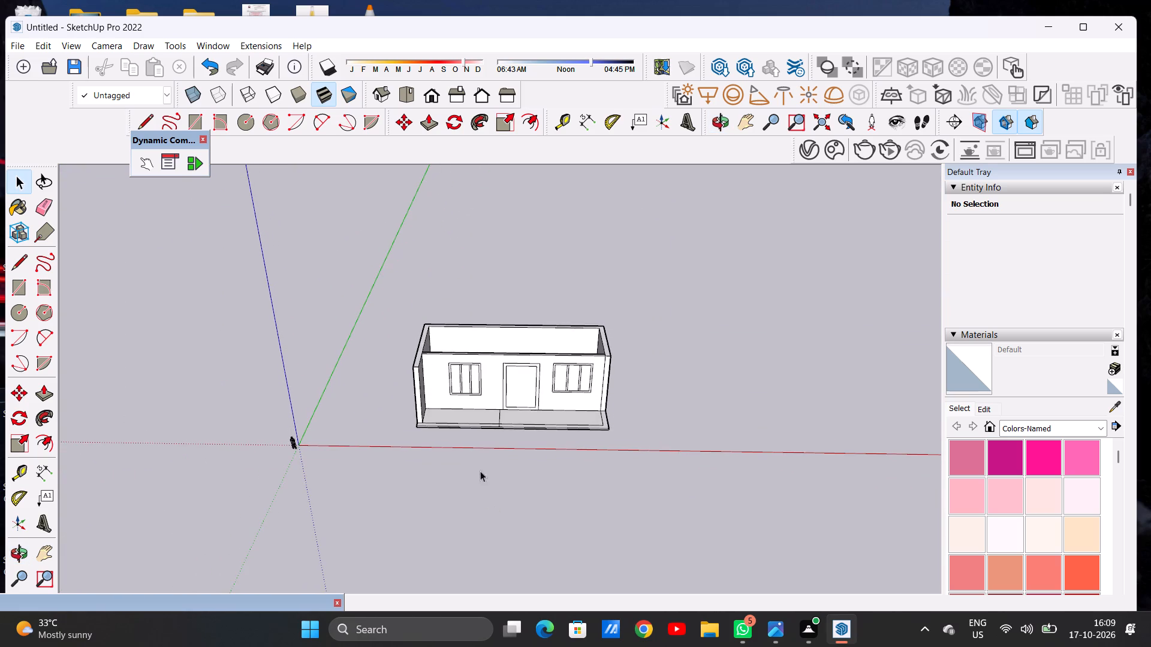
scroll(425, 397, "up", 4)
scroll(426, 397, "down", 1)
scroll(426, 397, "up", 1)
scroll(516, 440, "up", 5)
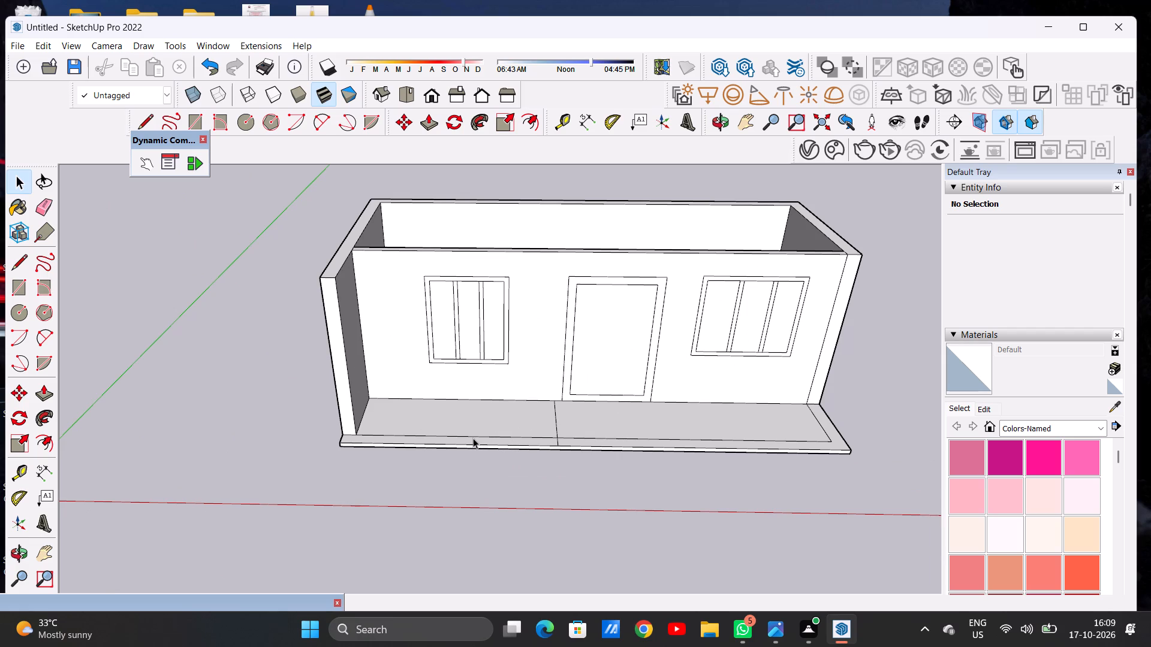
scroll(473, 438, "down", 3)
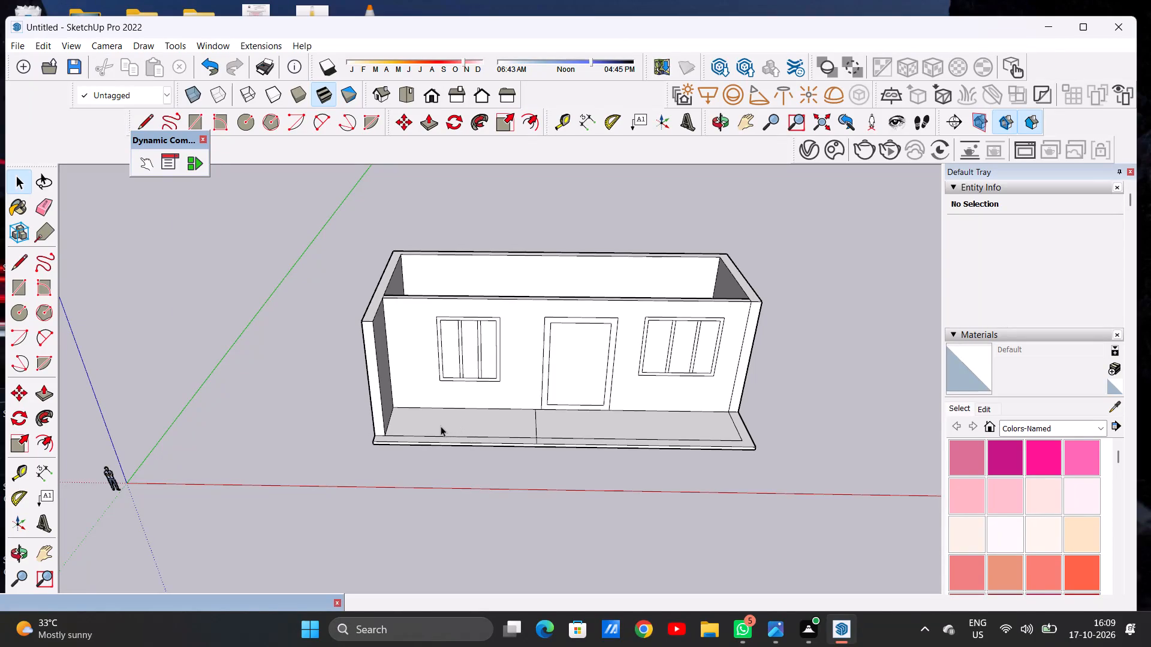
scroll(441, 424, "down", 3)
scroll(375, 432, "up", 7)
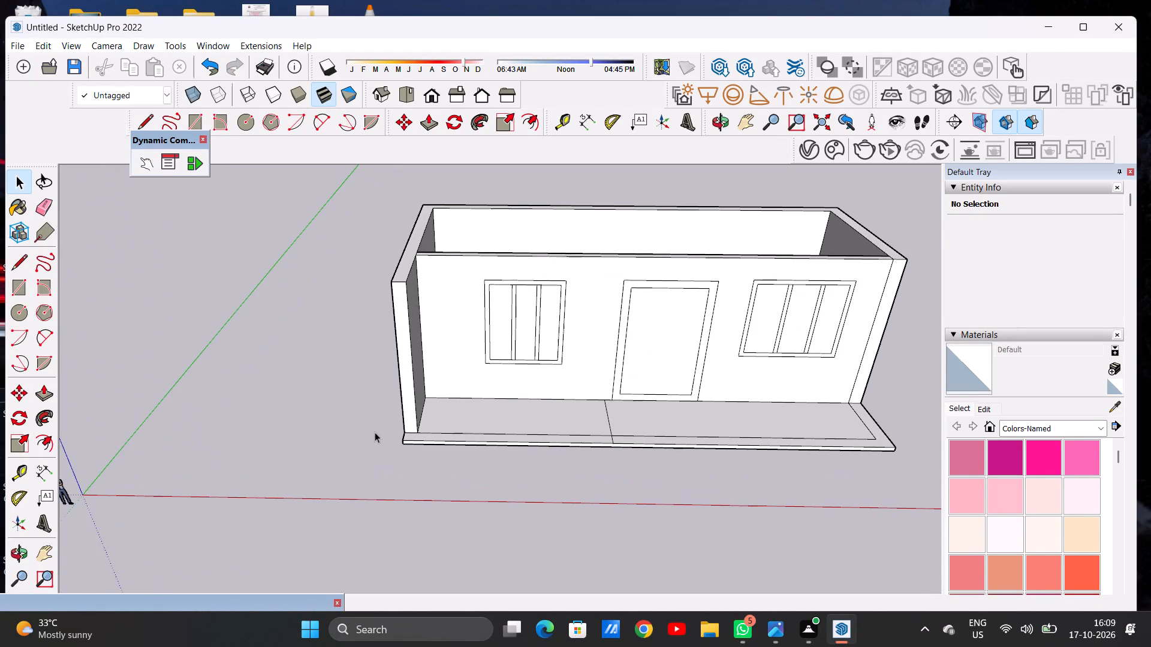
scroll(420, 420, "down", 4)
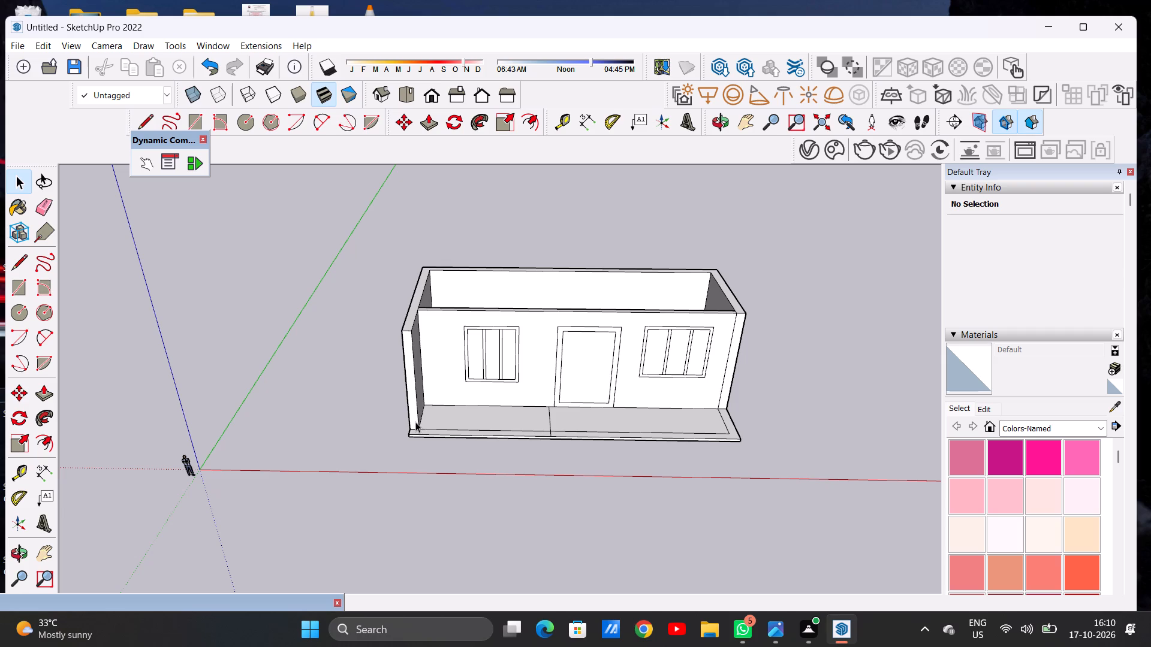
scroll(415, 422, "down", 2)
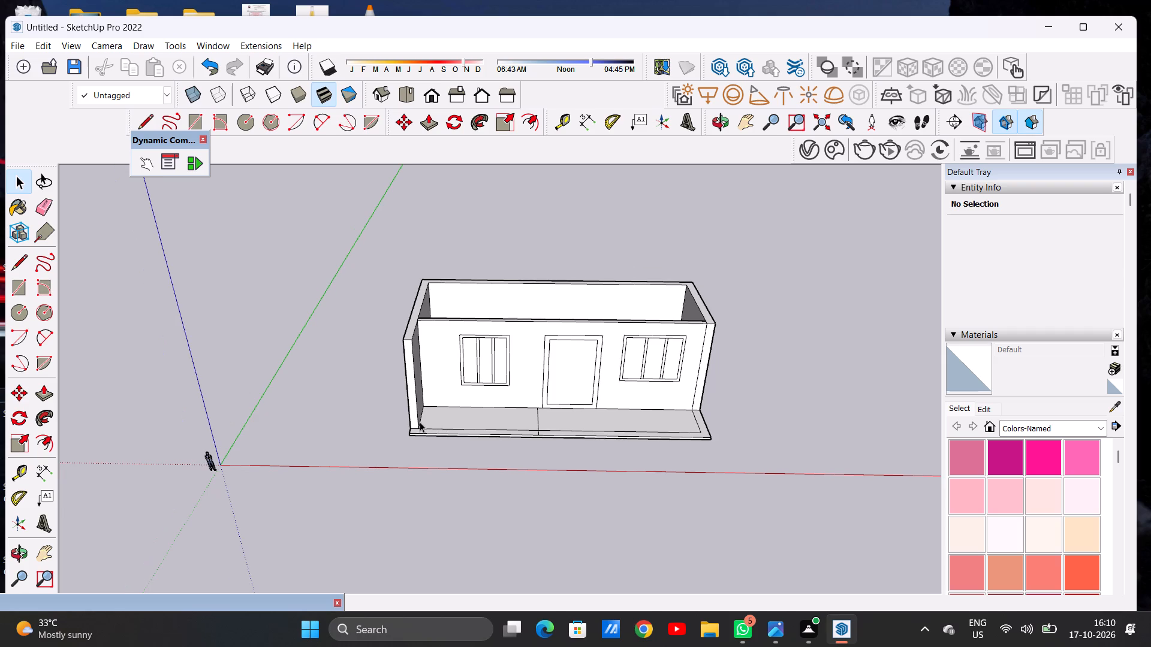
scroll(430, 417, "up", 4)
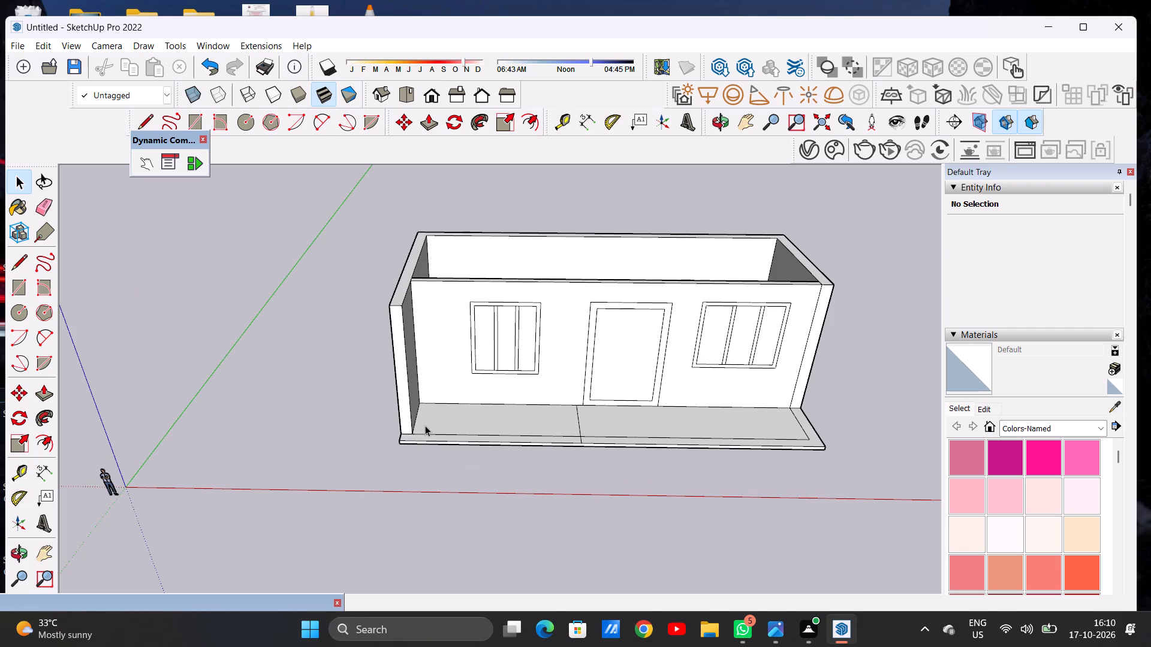
scroll(425, 425, "down", 4)
middle_click_drag(522, 355, 522, 370)
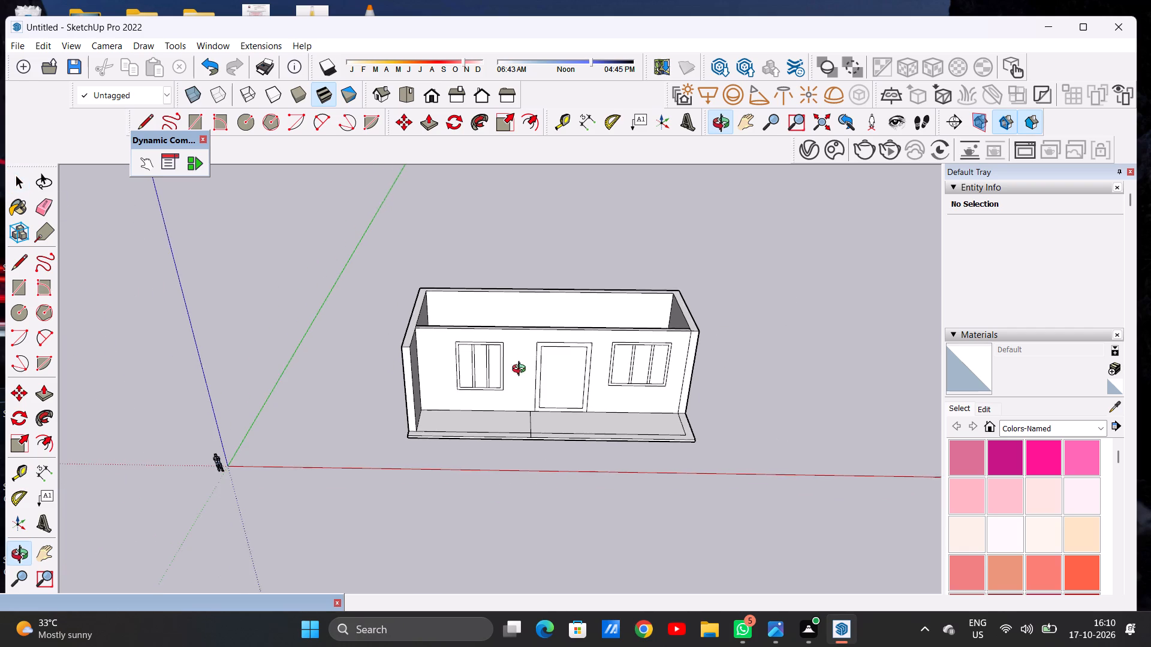
middle_click_drag(522, 370, 517, 476)
scroll(492, 443, "down", 2)
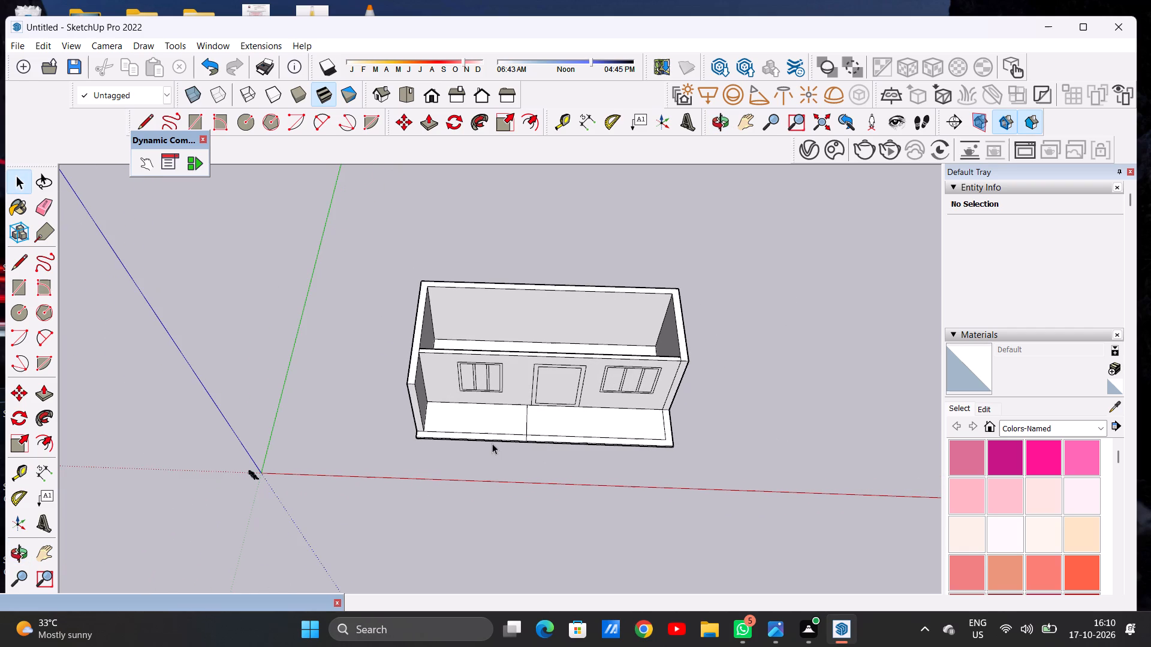
scroll(510, 440, "down", 2)
middle_click_drag(616, 468, 614, 370)
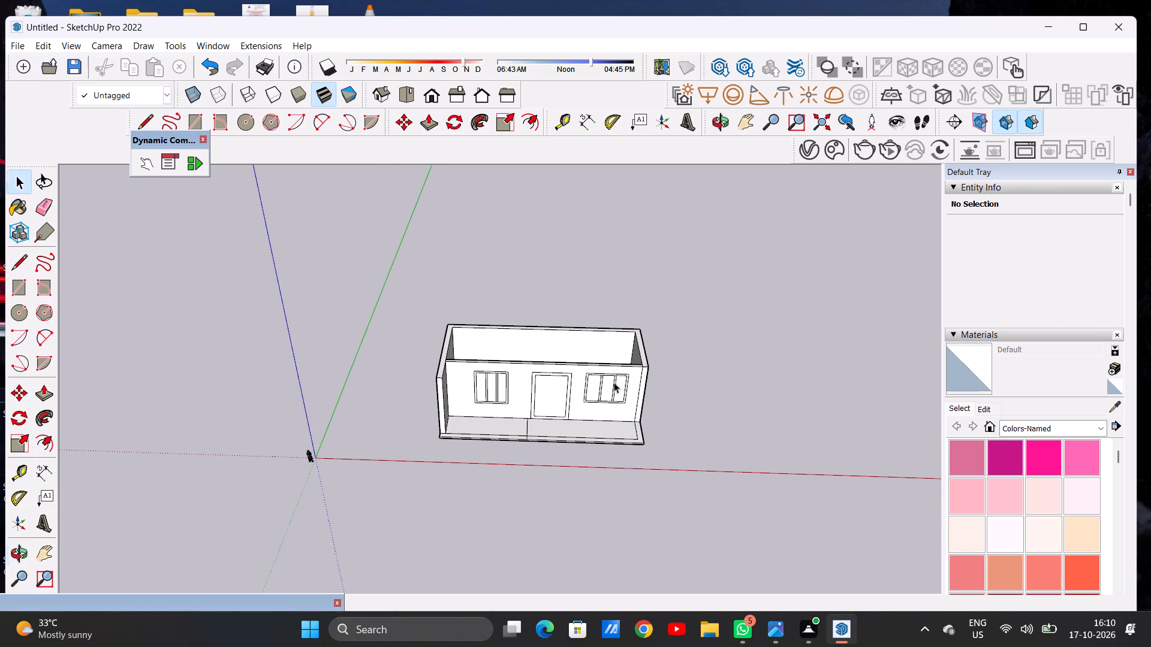
middle_click_drag(604, 426, 608, 341)
middle_click_drag(543, 406, 528, 489)
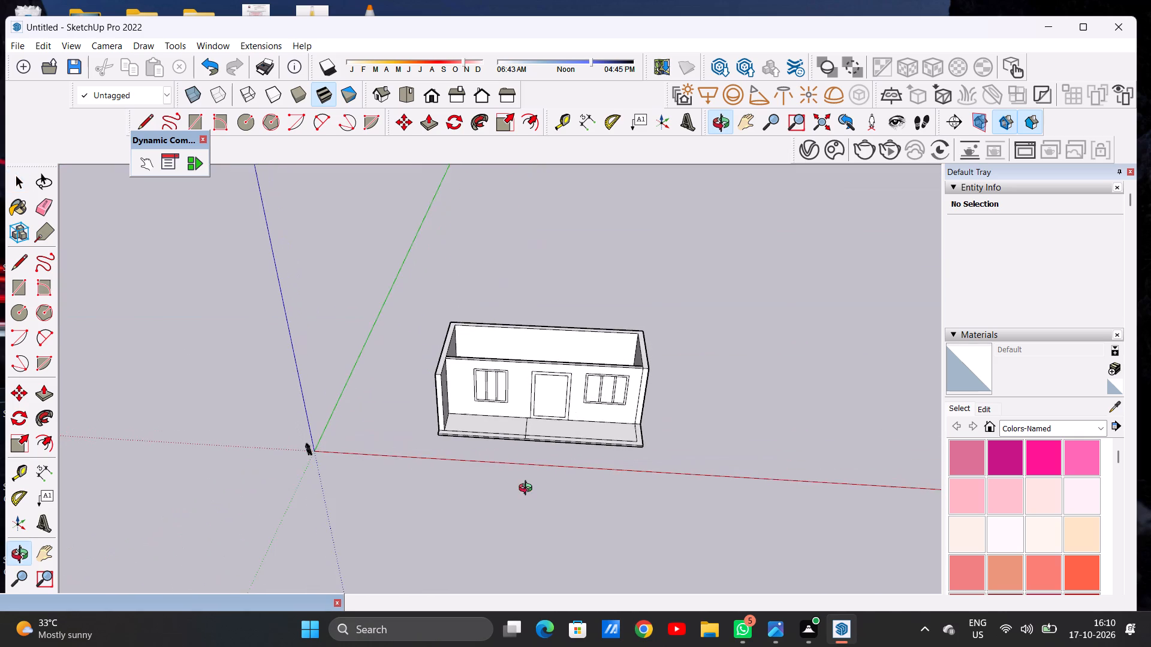
middle_click_drag(528, 489, 528, 483)
middle_click_drag(529, 350, 544, 489)
middle_click_drag(525, 343, 533, 403)
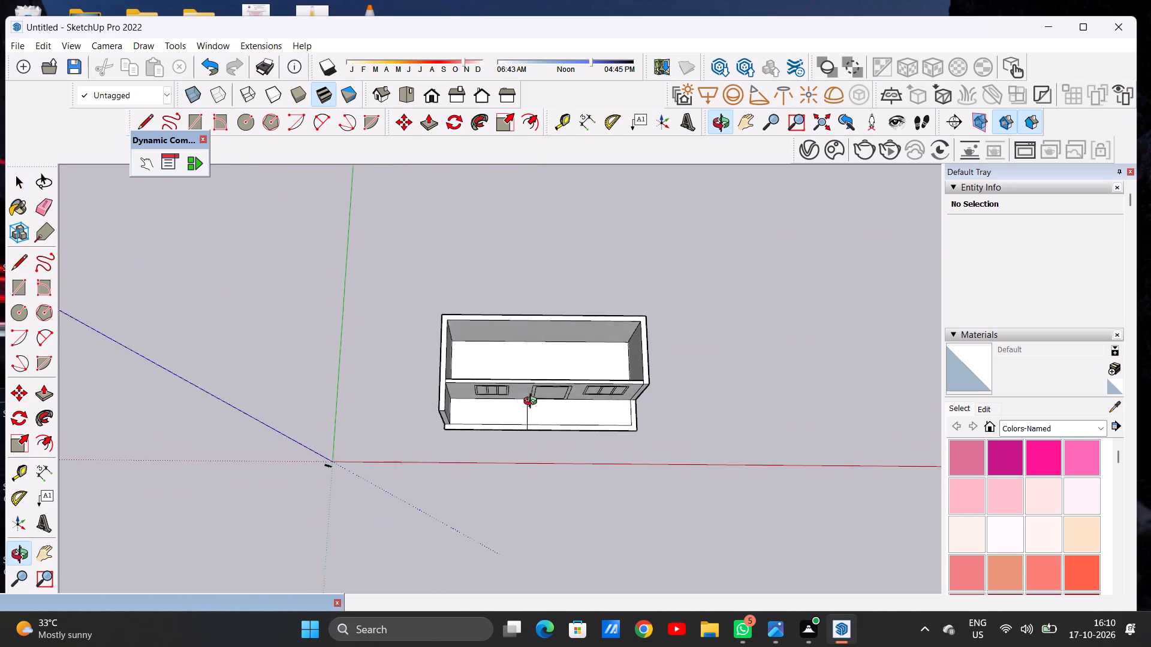
middle_click_drag(533, 403, 532, 413)
scroll(541, 355, "up", 3)
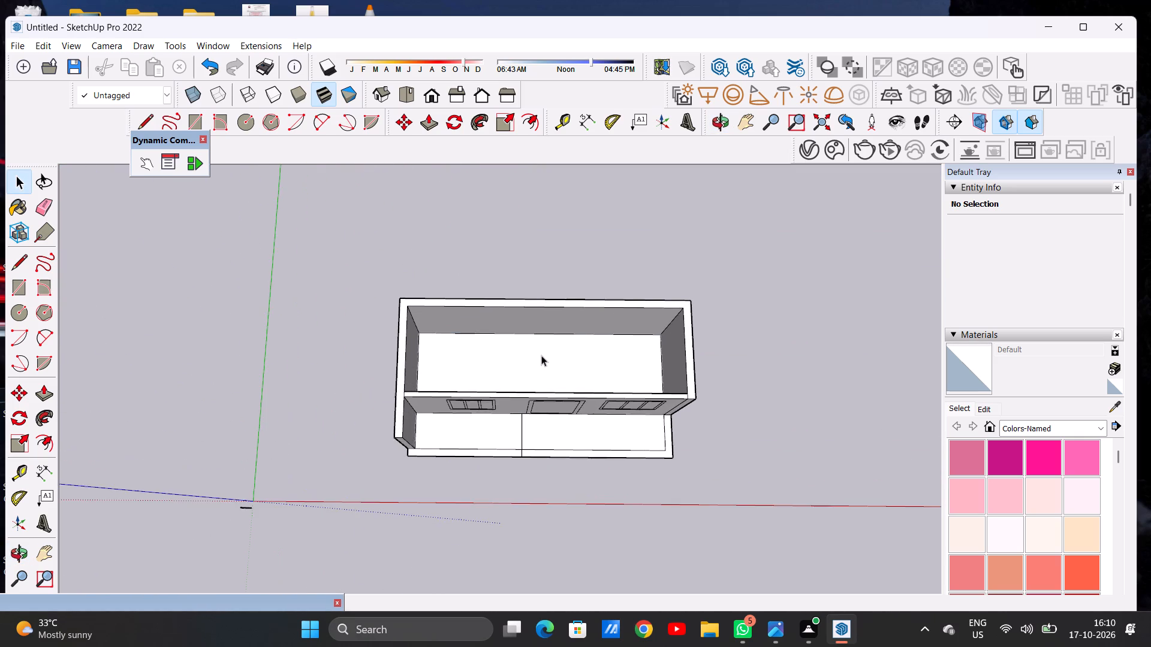
middle_click_drag(540, 356, 537, 383)
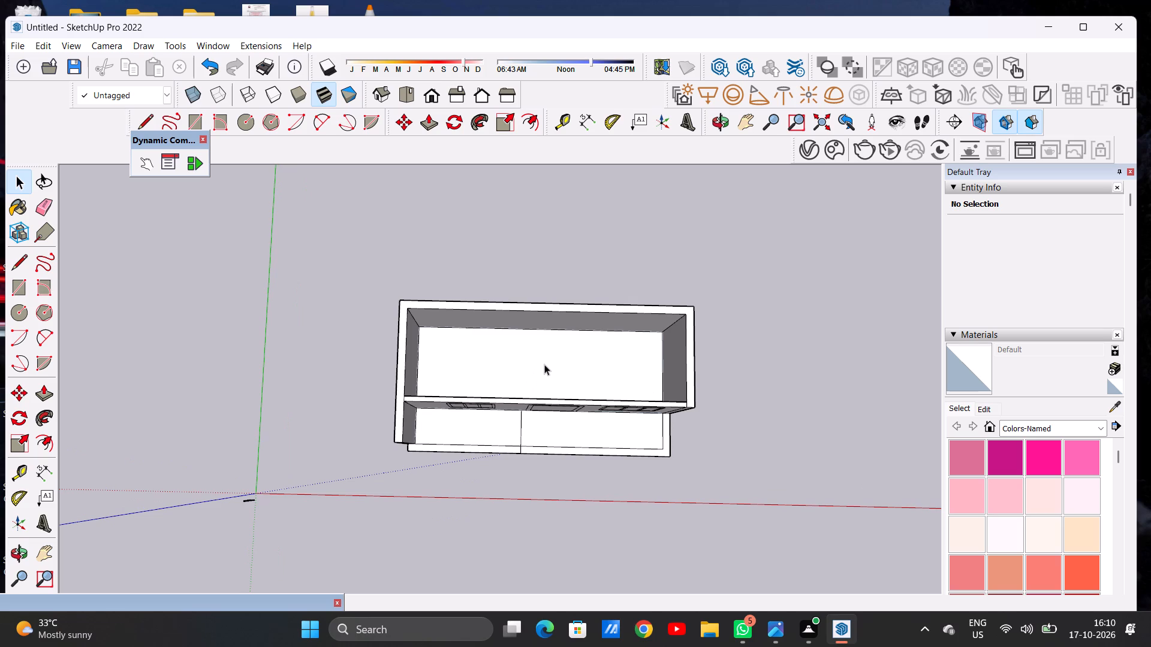
scroll(530, 405, "down", 2)
middle_click_drag(519, 466, 511, 319)
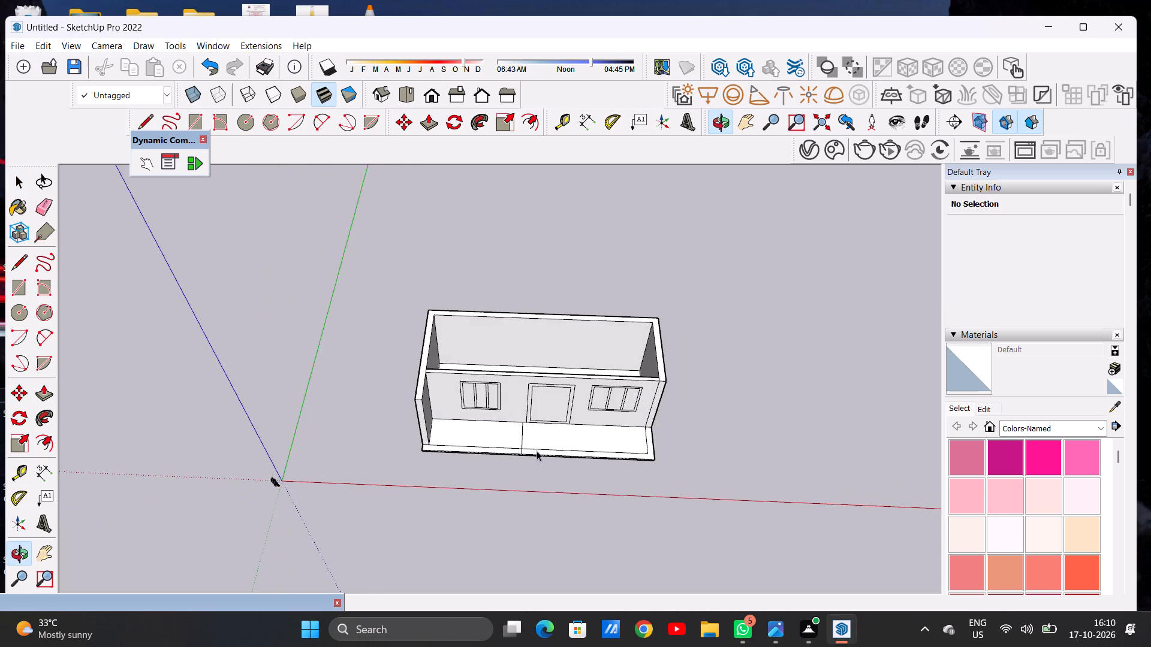
Push/Pull the narrow front strip on the undivided porch's left half up to the height of the side wall.
middle_click_drag(541, 467, 541, 365)
key("p")
scroll(495, 407, "up", 4)
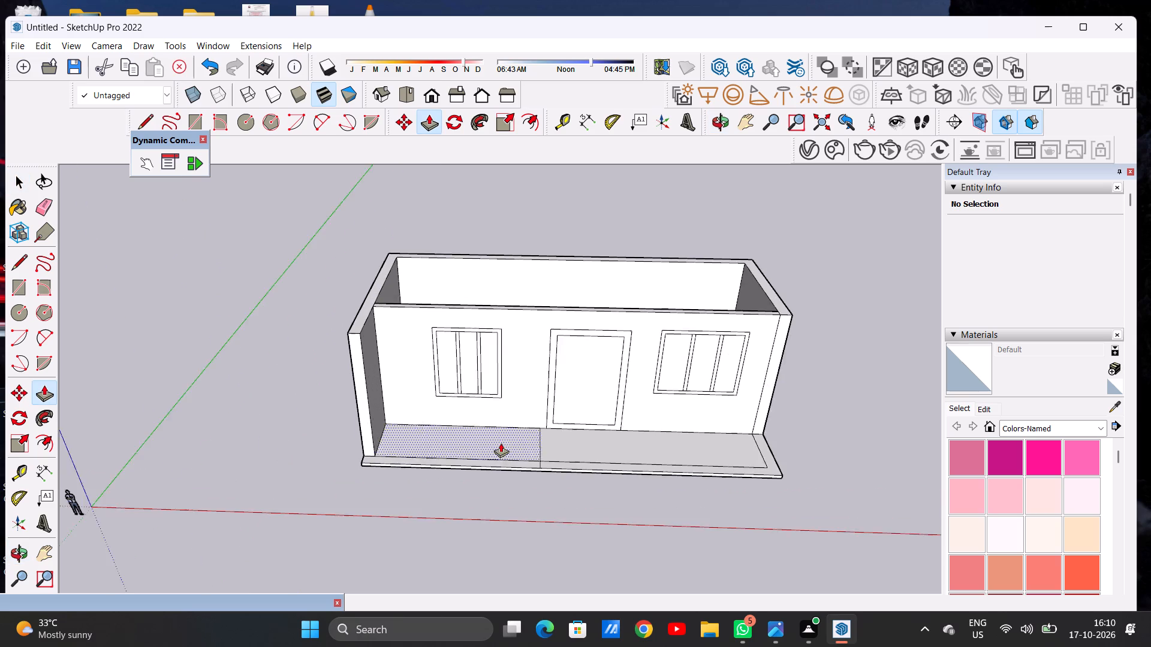
scroll(501, 443, "up", 11)
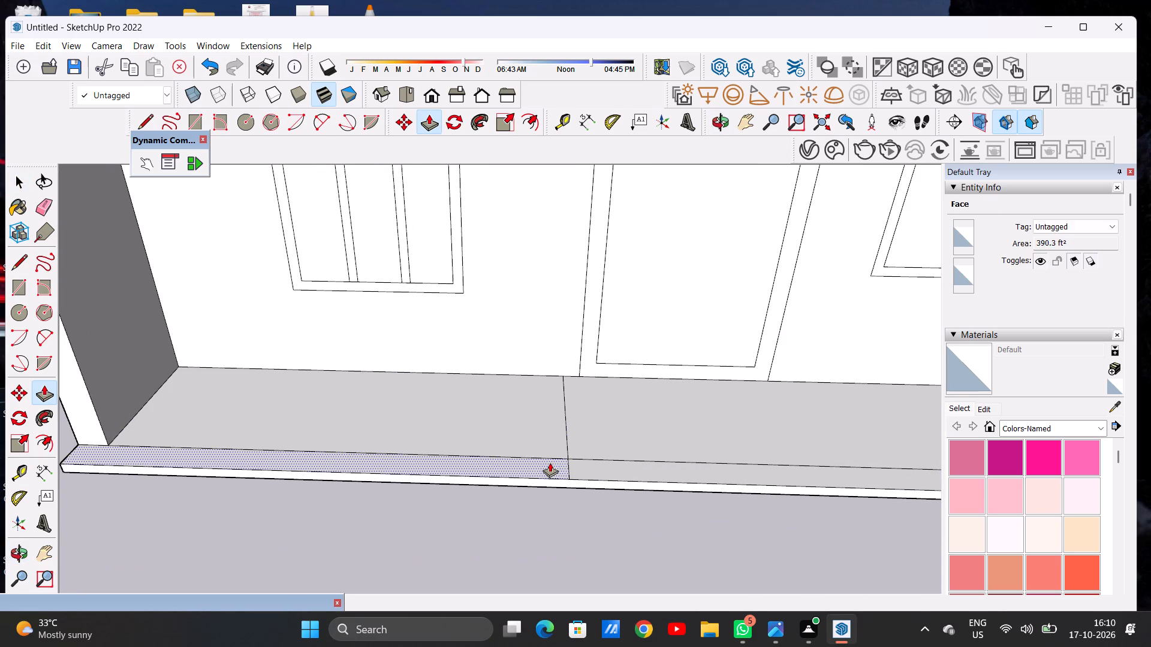
left_click(550, 462)
scroll(556, 399, "down", 14)
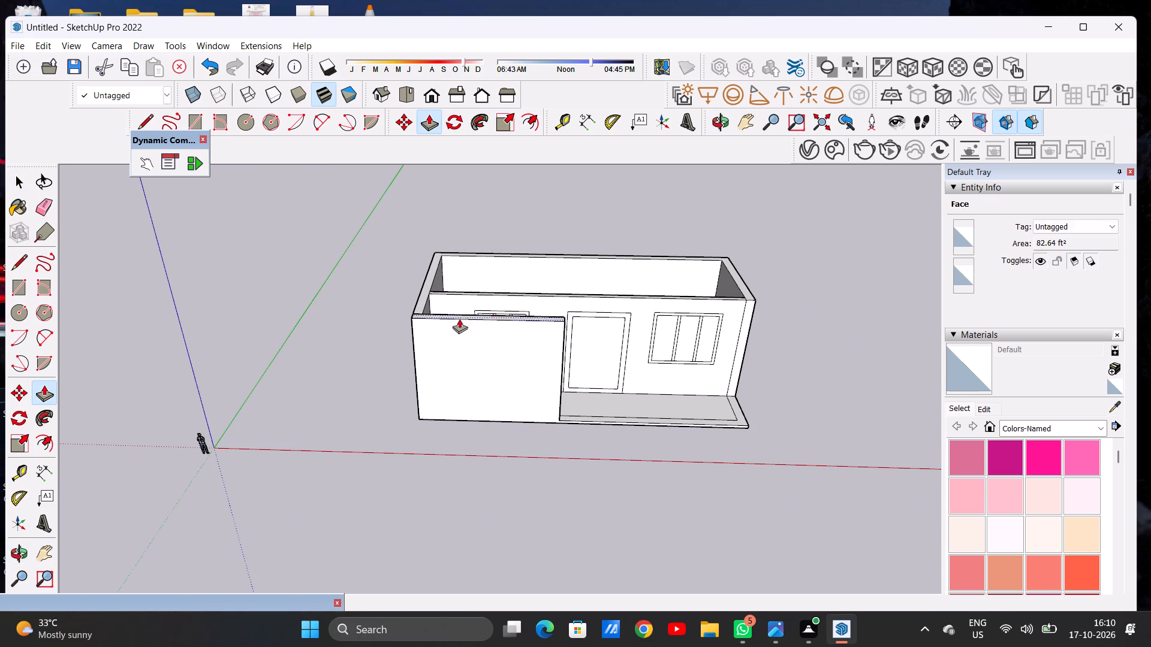
middle_click_drag(399, 323, 684, 299)
scroll(487, 345, "up", 2)
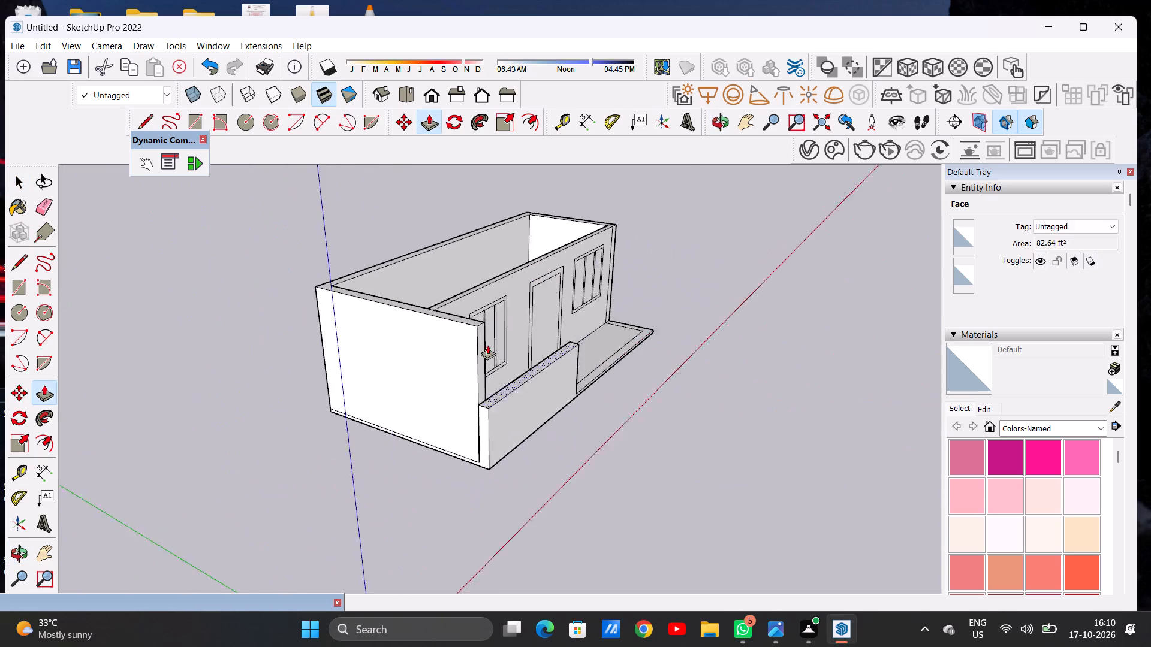
scroll(487, 345, "up", 9)
left_click(450, 286)
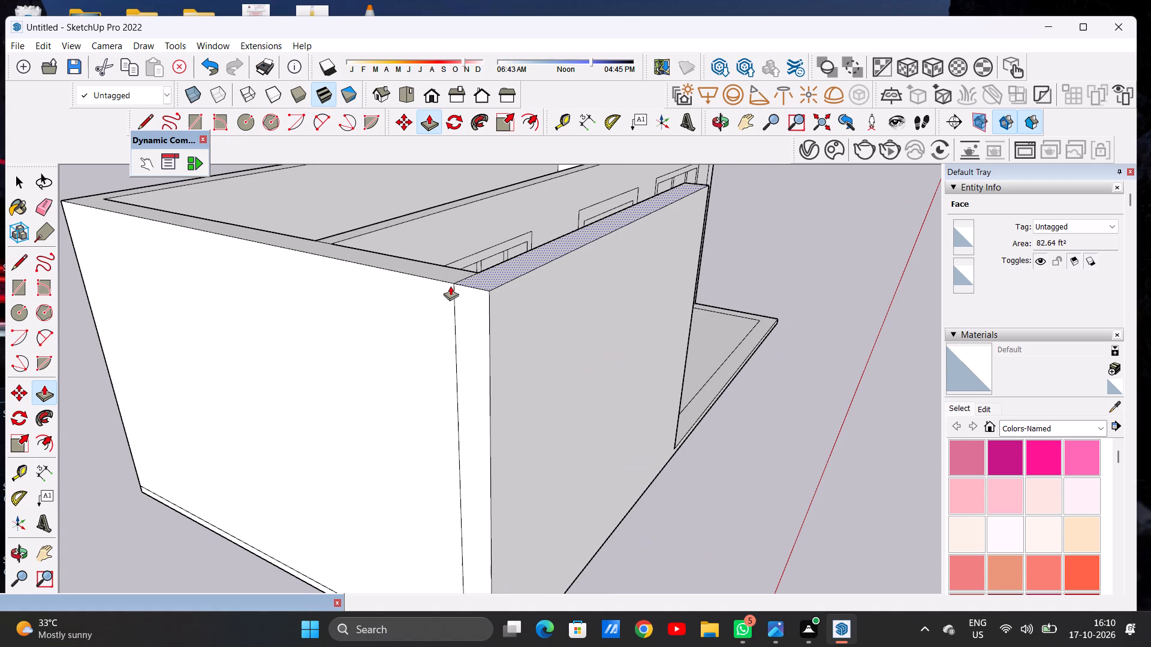
key("space")
Examine the new front wall and the porch beside it from the front, the side and above.
scroll(485, 456, "down", 16)
middle_click_drag(580, 428, 427, 415)
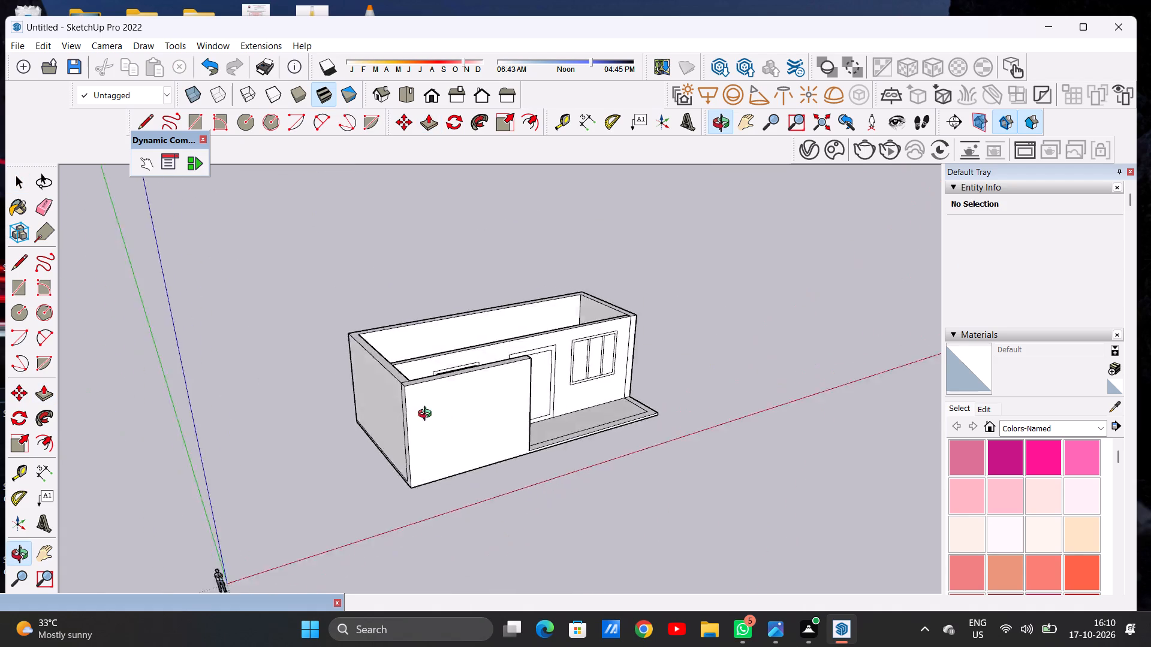
middle_click_drag(427, 415, 335, 395)
middle_click(335, 394)
scroll(415, 413, "down", 2)
middle_click_drag(435, 422, 337, 383)
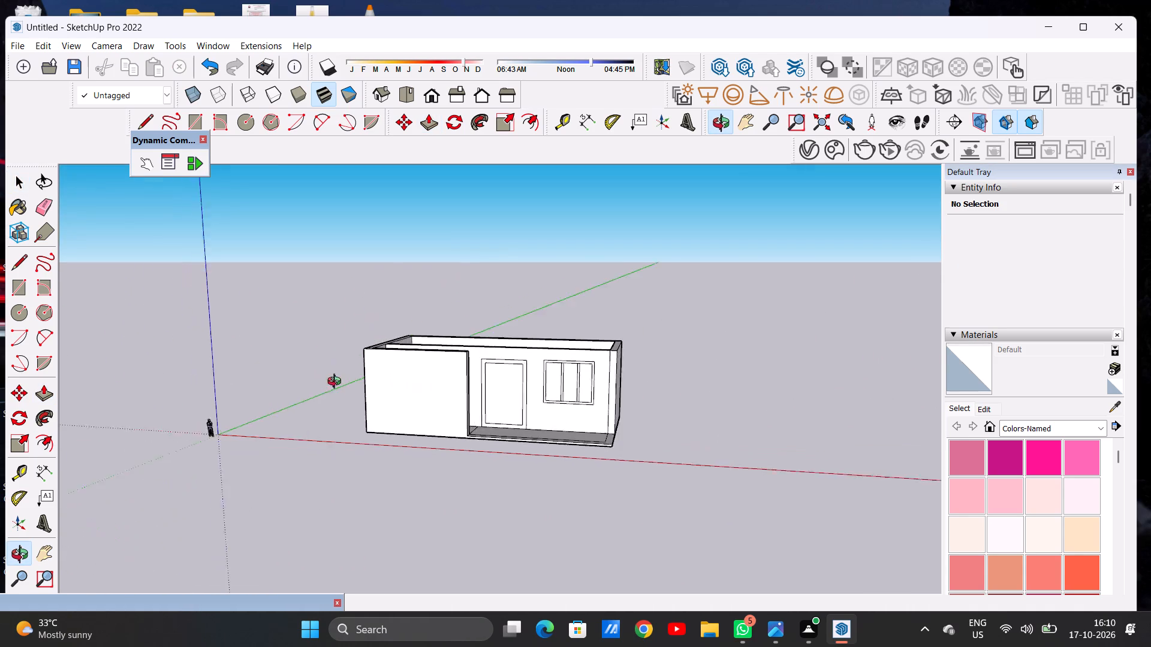
middle_click_drag(337, 383, 203, 421)
middle_click_drag(472, 410, 651, 415)
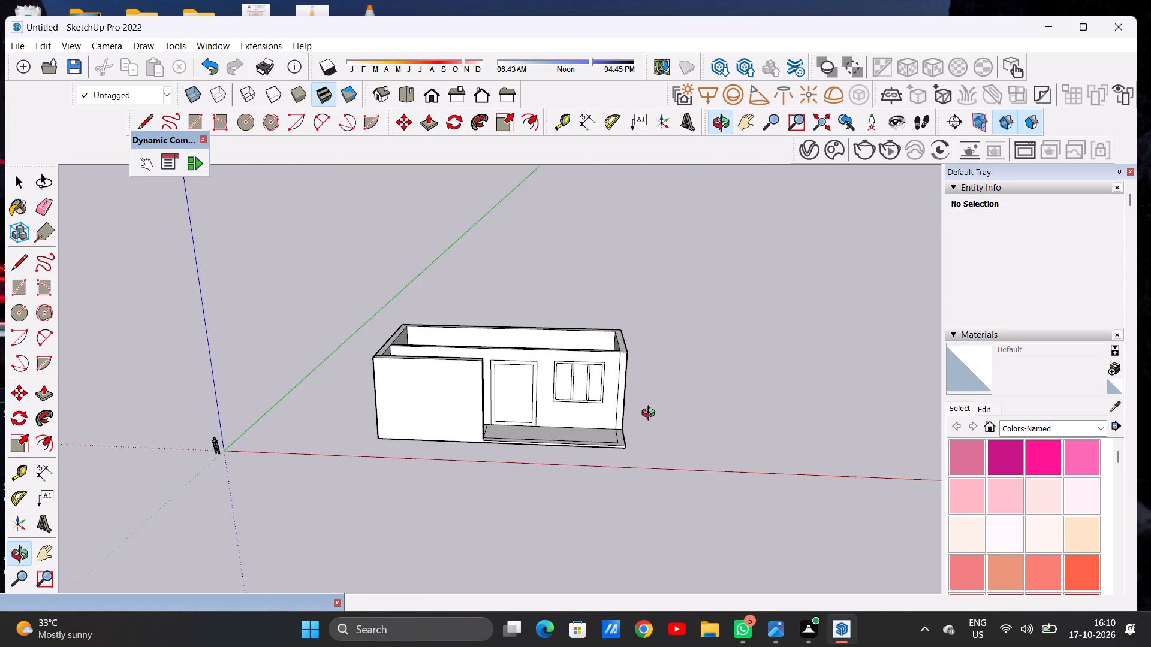
middle_click_drag(651, 415, 681, 402)
scroll(490, 437, "down", 3)
scroll(495, 417, "up", 3)
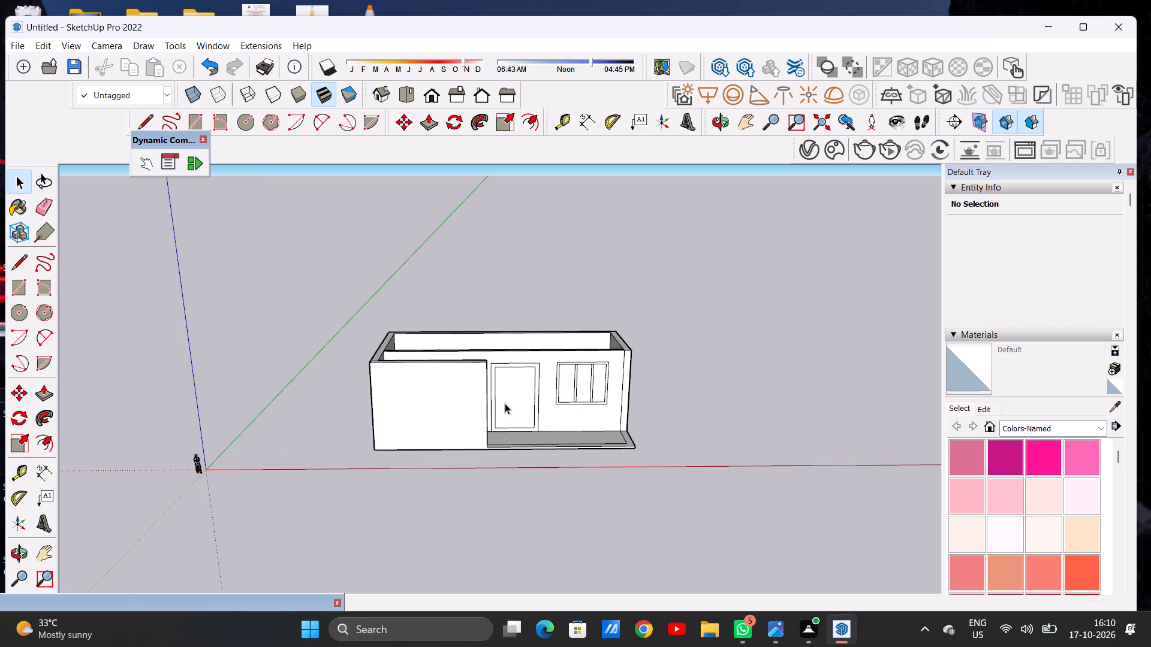
middle_click_drag(522, 392, 327, 471)
middle_click_drag(482, 377, 435, 376)
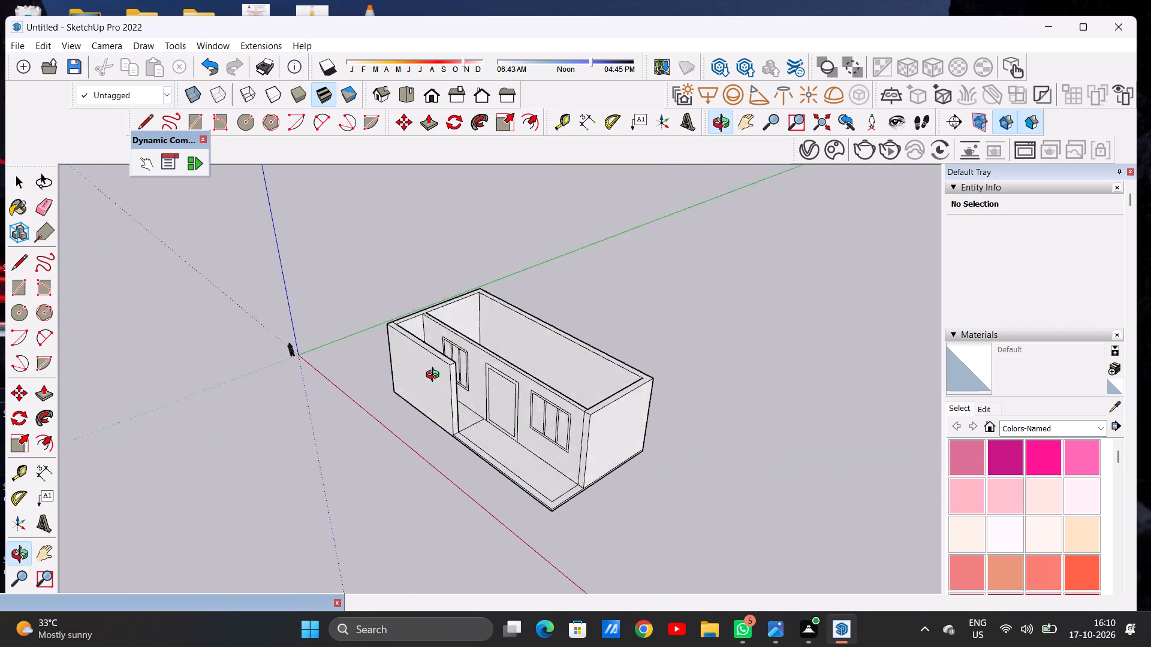
middle_click_drag(435, 376, 423, 367)
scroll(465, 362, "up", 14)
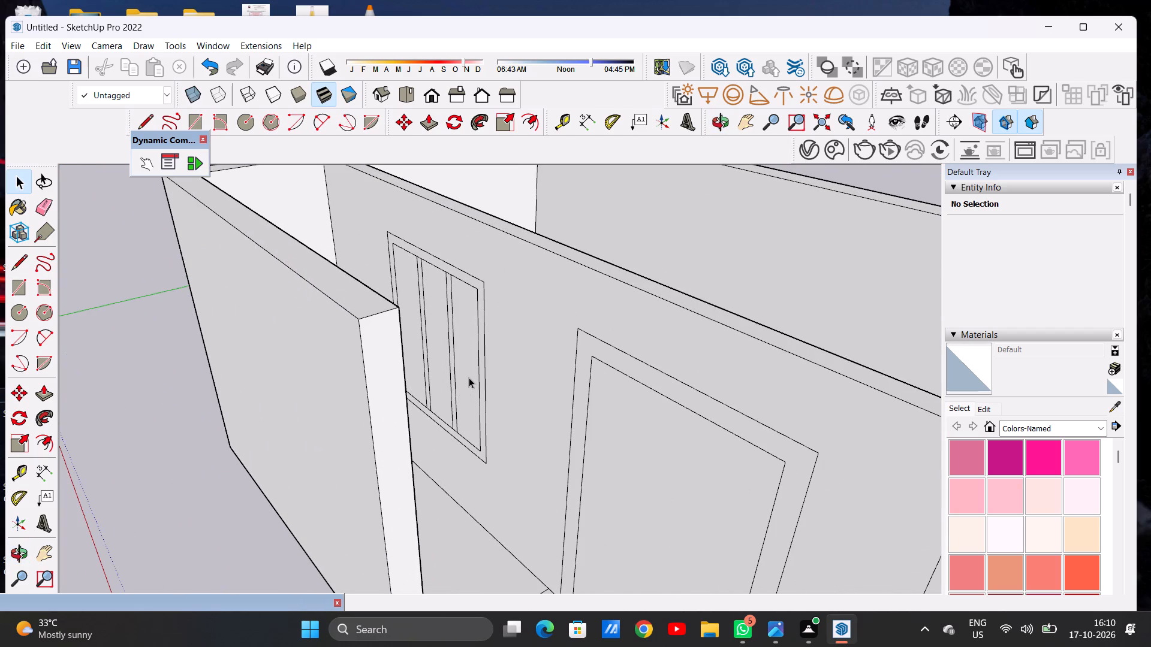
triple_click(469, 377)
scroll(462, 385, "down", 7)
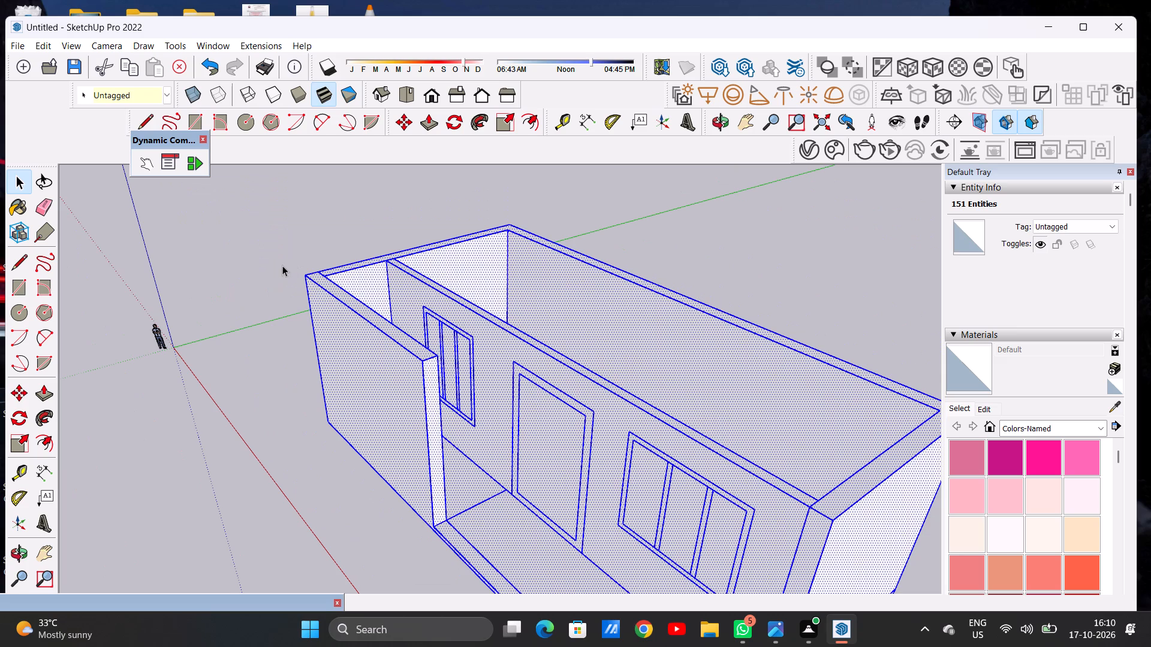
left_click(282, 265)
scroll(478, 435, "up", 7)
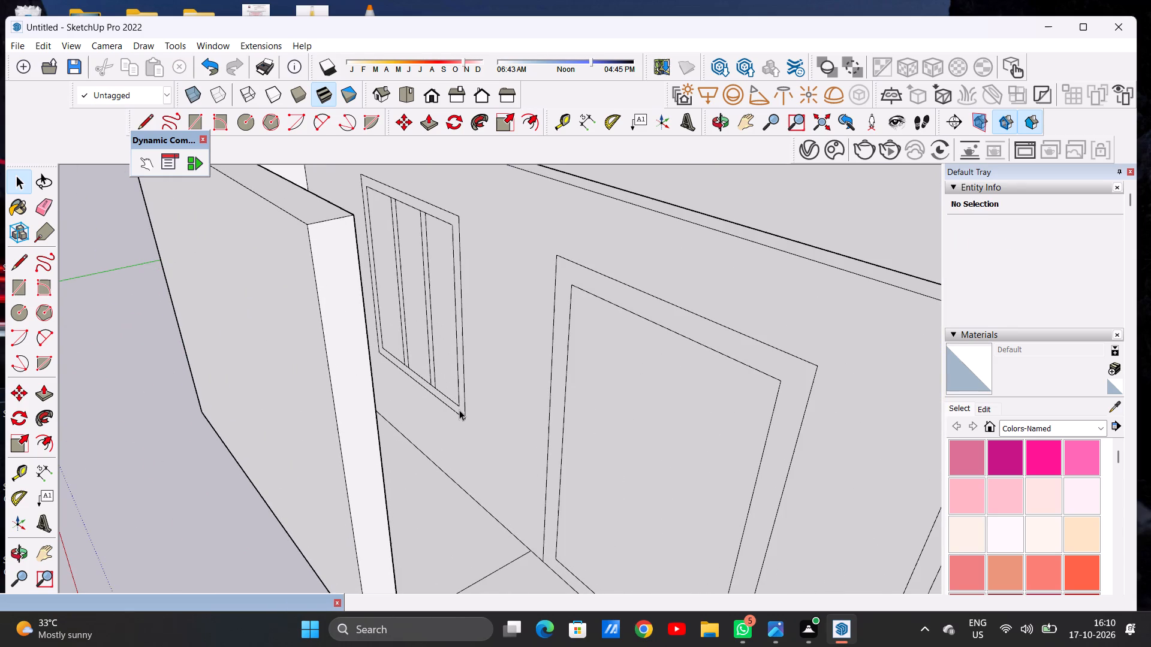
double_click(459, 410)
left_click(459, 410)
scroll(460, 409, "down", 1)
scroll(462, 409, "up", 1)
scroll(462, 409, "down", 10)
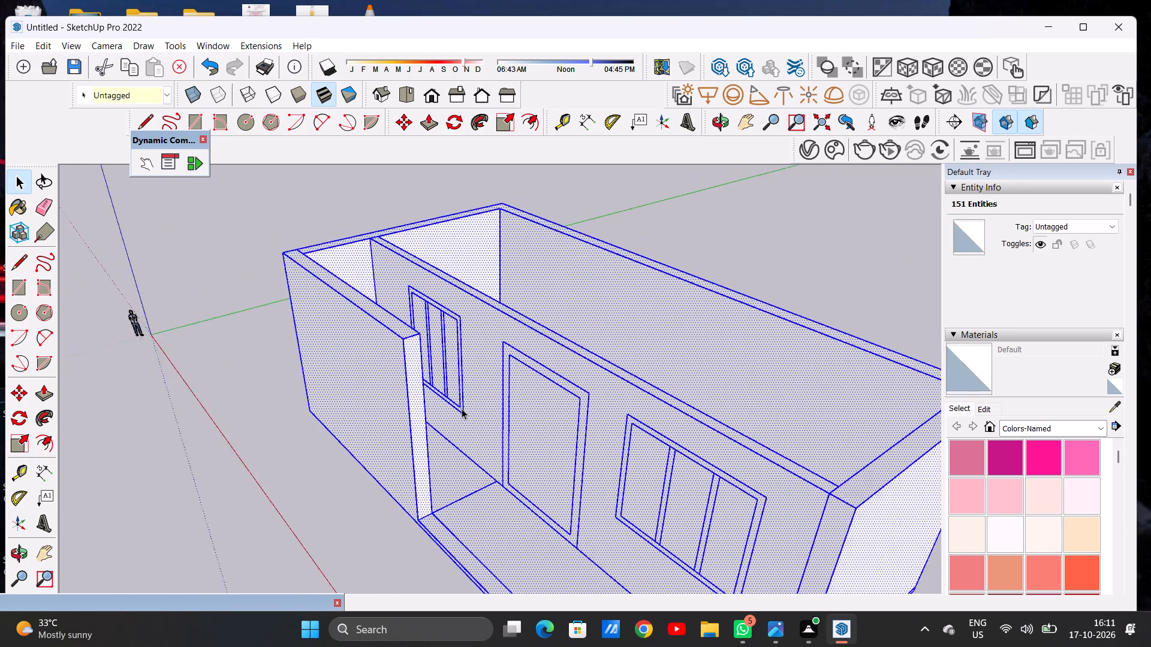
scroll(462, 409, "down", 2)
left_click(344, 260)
Examine the house's front elevation, the new porch wall and the open room from several angles.
scroll(489, 453, "down", 4)
middle_click_drag(454, 458, 535, 442)
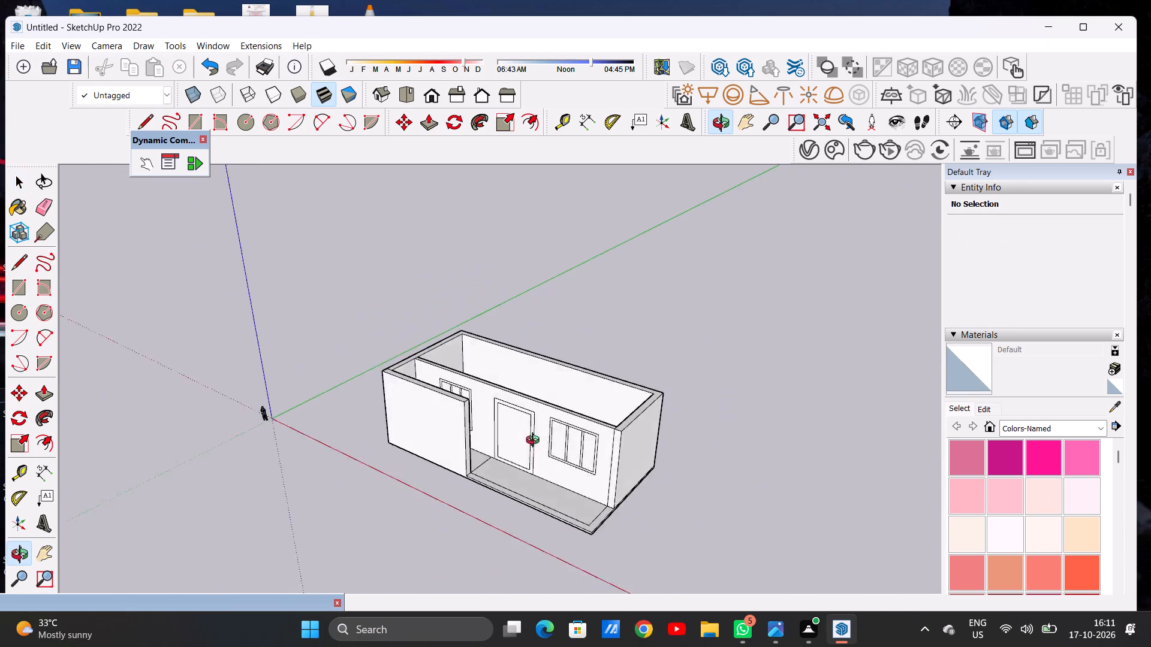
middle_click_drag(535, 442, 601, 408)
scroll(519, 427, "down", 2)
middle_click_drag(496, 452, 585, 424)
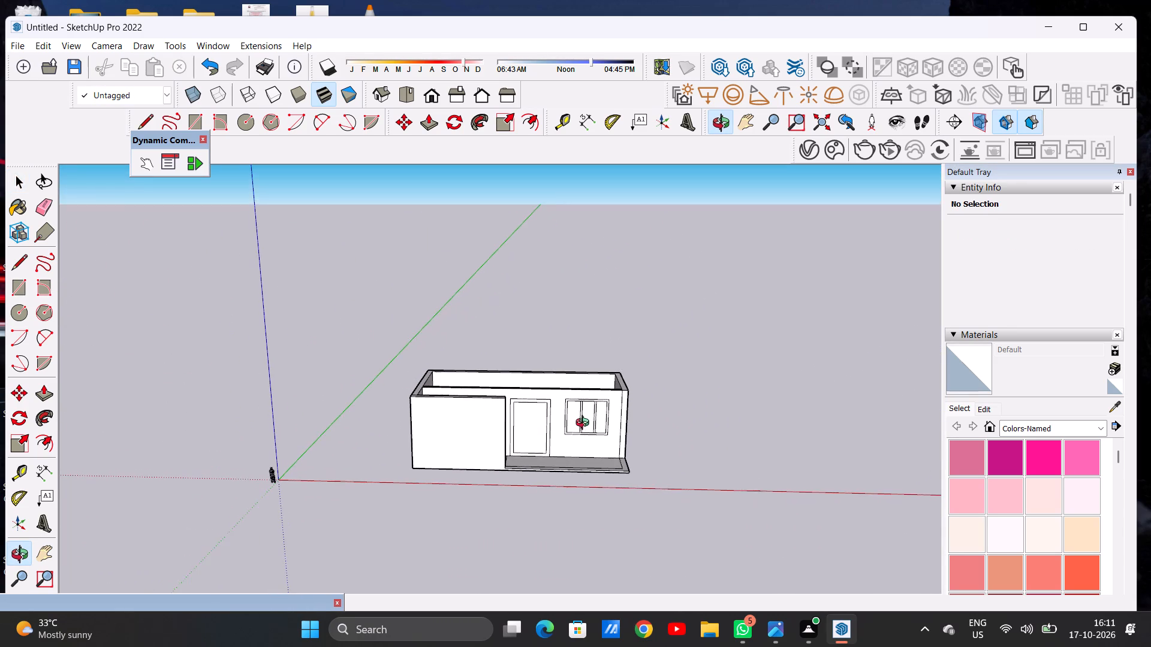
middle_click_drag(585, 424, 587, 423)
scroll(520, 442, "up", 1)
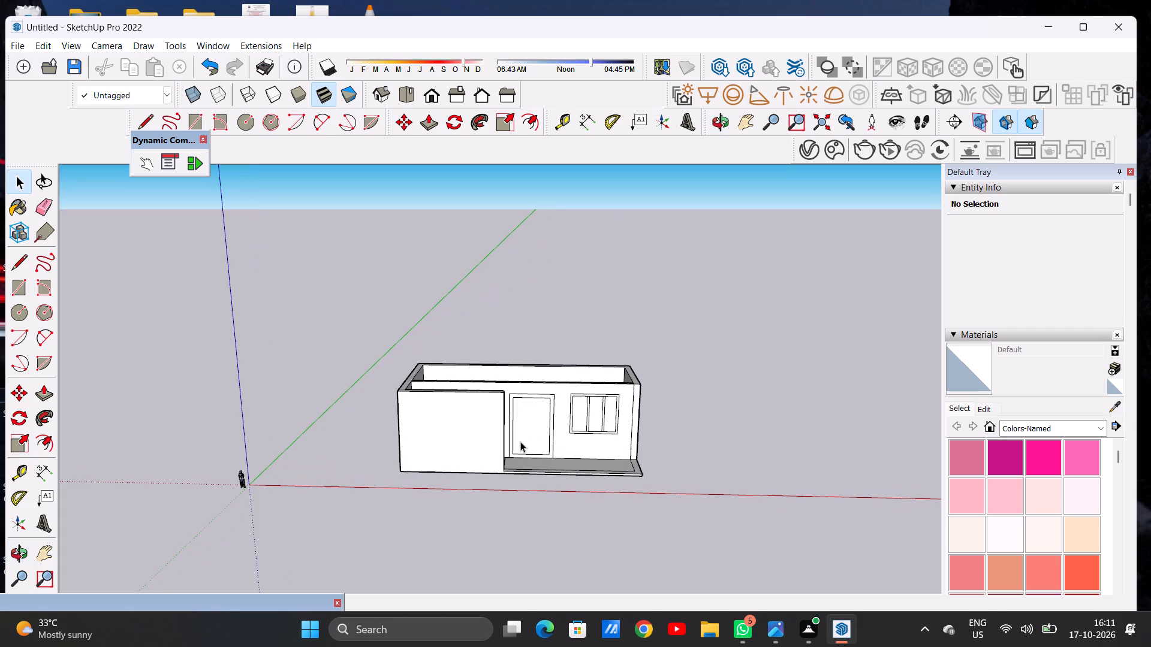
scroll(520, 442, "down", 2)
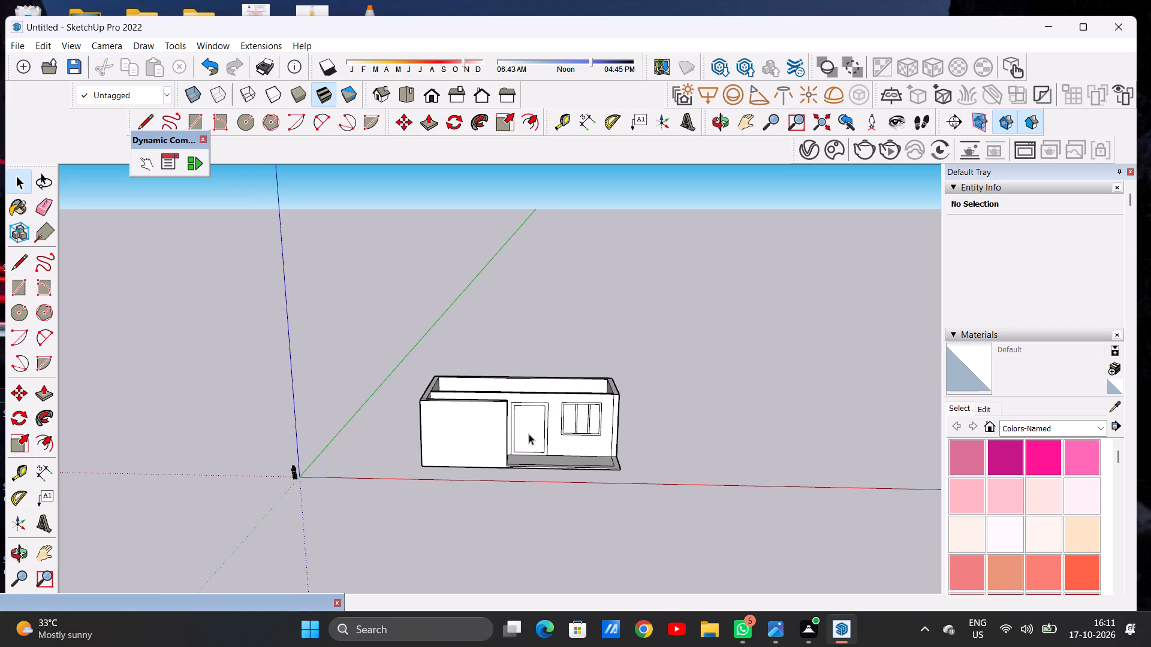
middle_click_drag(547, 427, 479, 422)
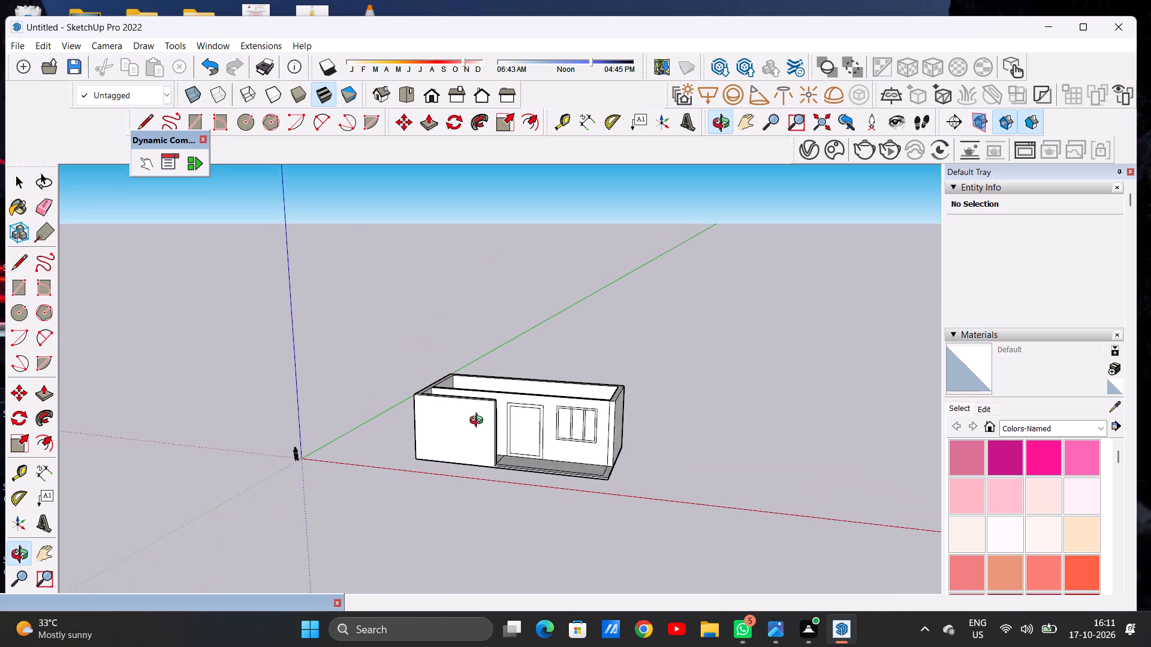
middle_click_drag(479, 422, 578, 430)
middle_click(578, 430)
scroll(492, 456, "down", 4)
scroll(503, 416, "up", 4)
middle_click_drag(508, 403, 483, 421)
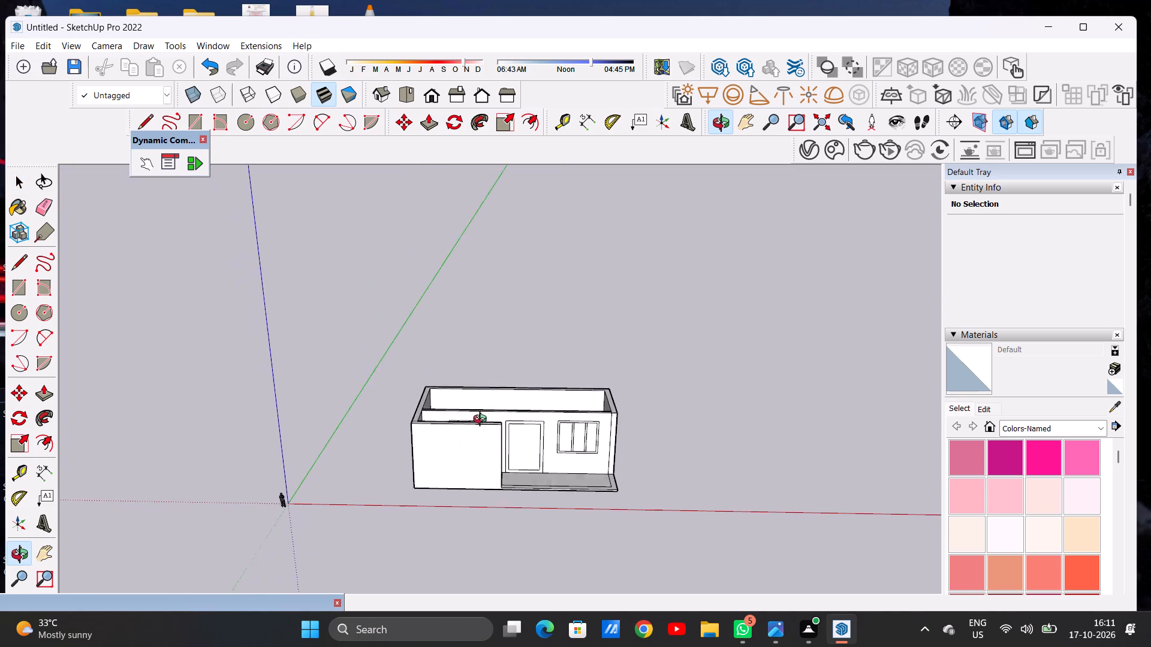
middle_click_drag(483, 421, 484, 408)
scroll(486, 471, "down", 2)
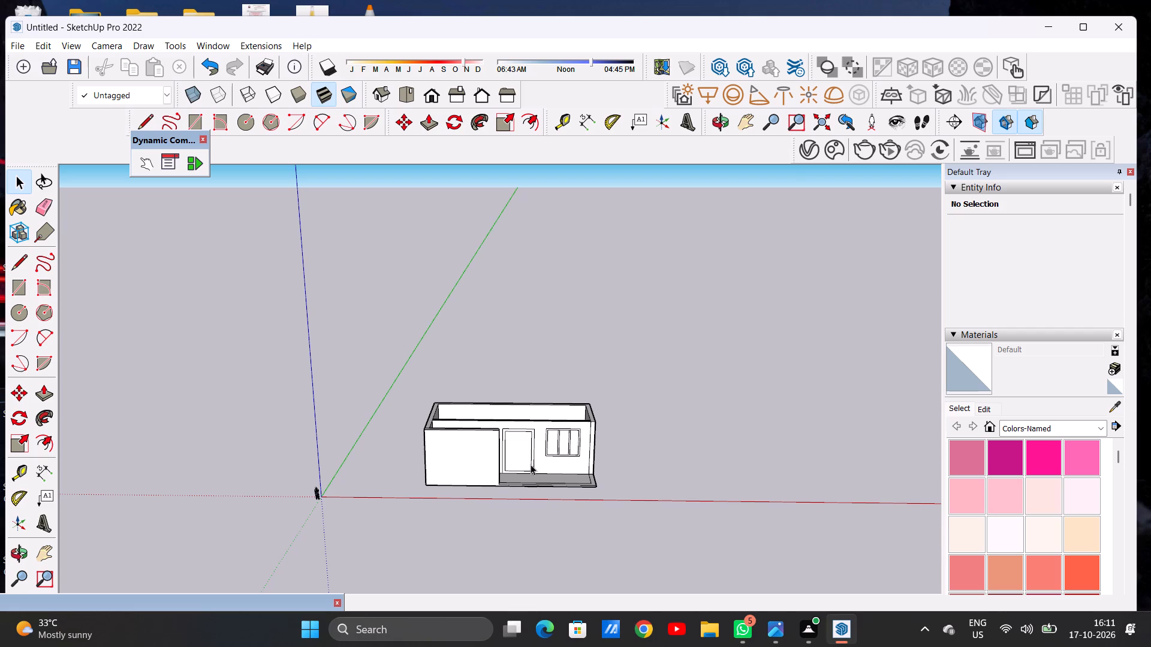
middle_click_drag(526, 431, 342, 523)
middle_click_drag(507, 431, 317, 440)
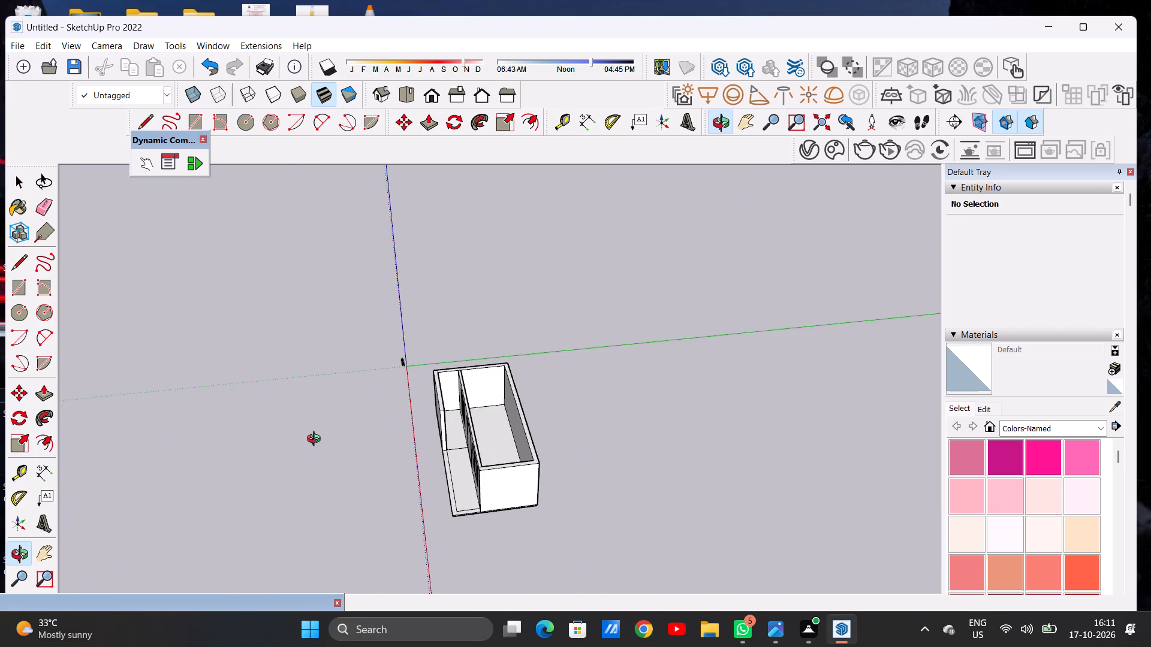
middle_click_drag(317, 440, 664, 422)
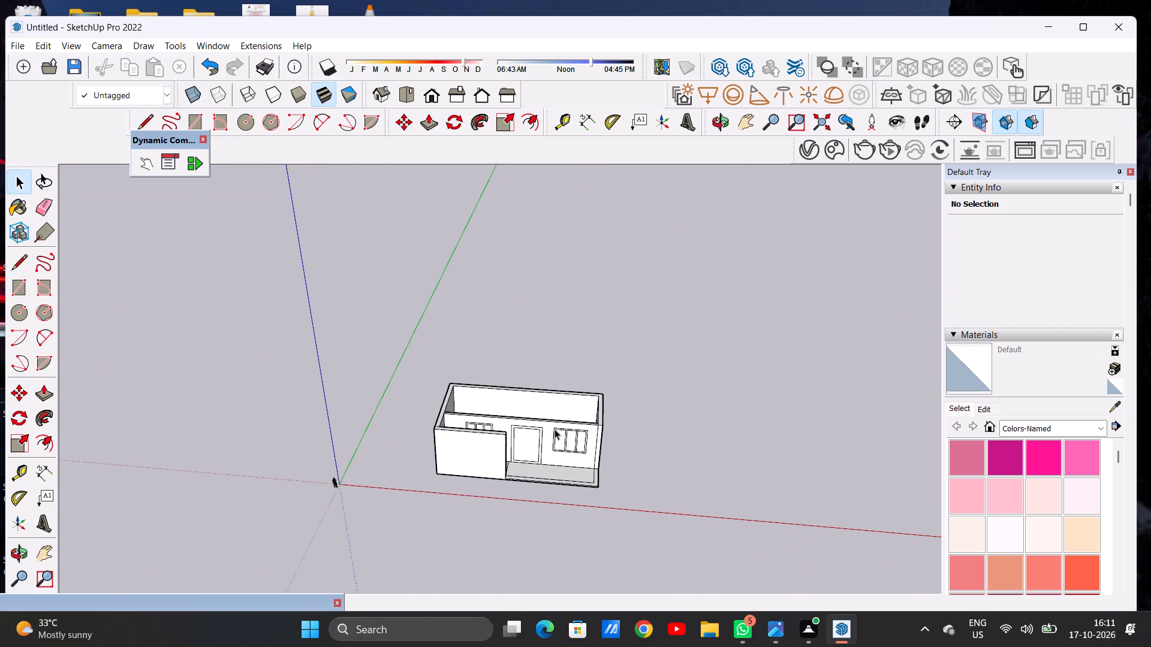
scroll(581, 422, "down", 4)
scroll(595, 452, "up", 2)
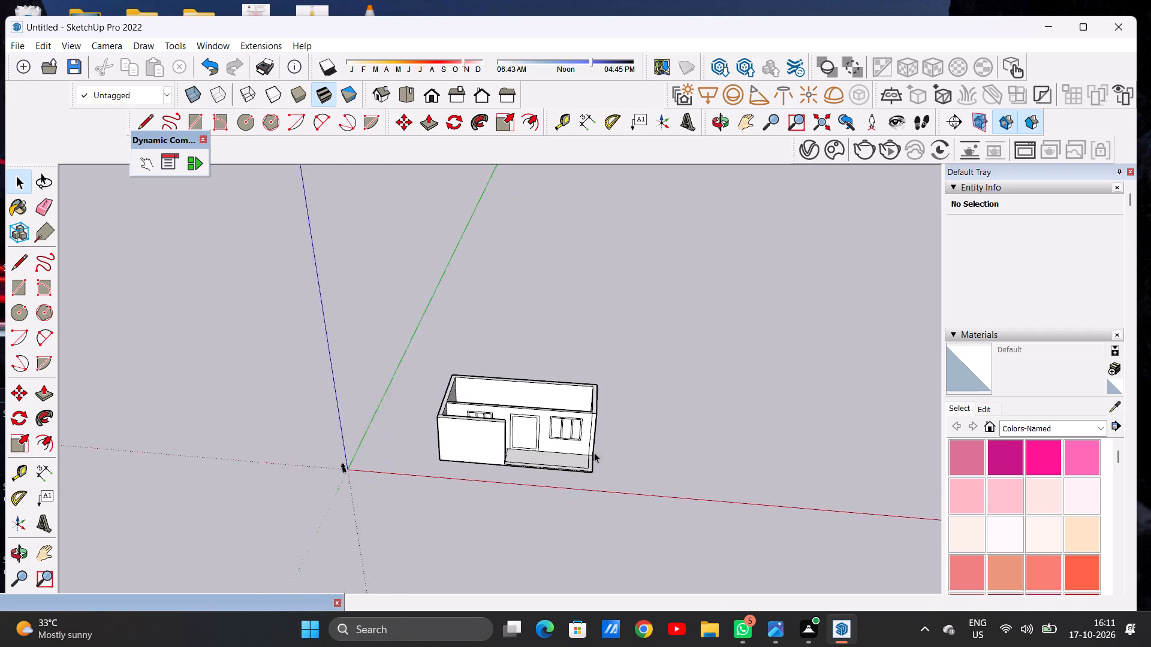
scroll(594, 452, "up", 2)
Move the floor face of the large rear room up to the inner corner of the wall tops, covering the room.
middle_click_drag(514, 409, 537, 577)
middle_click_drag(494, 438, 481, 521)
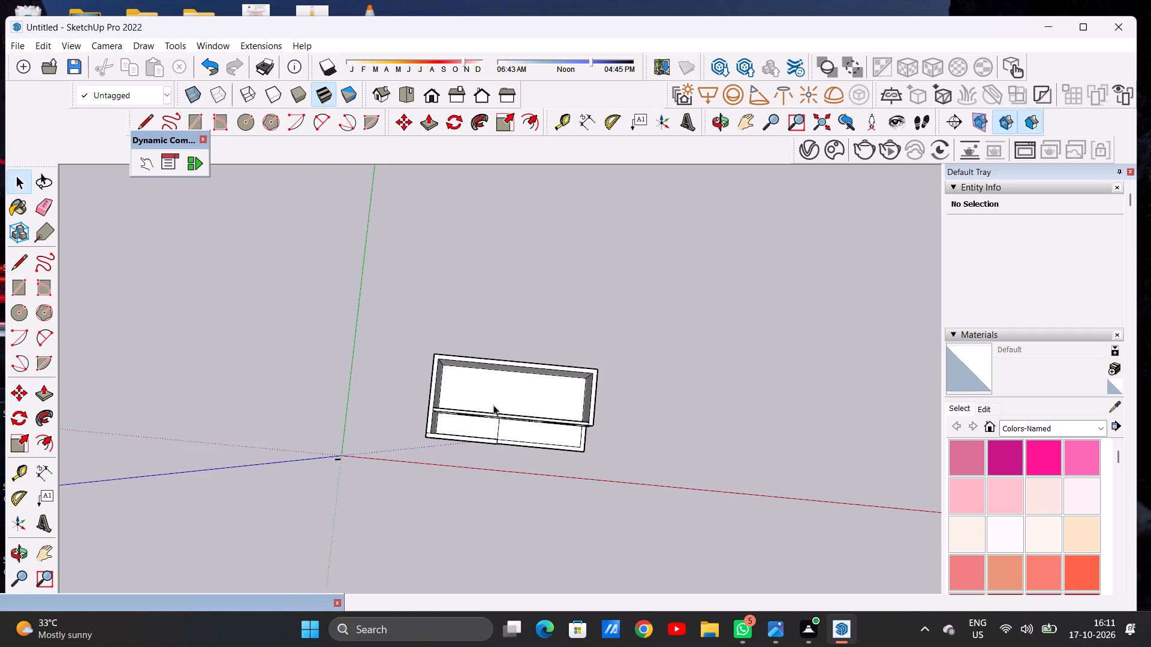
scroll(493, 405, "up", 9)
double_click(506, 387)
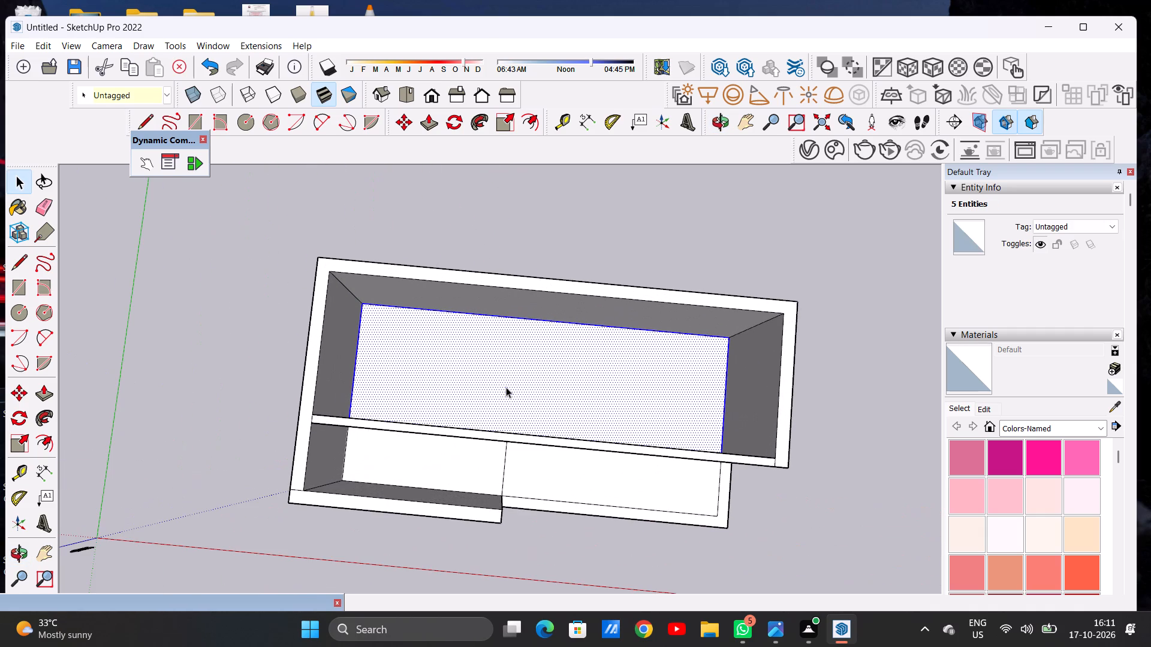
key("m")
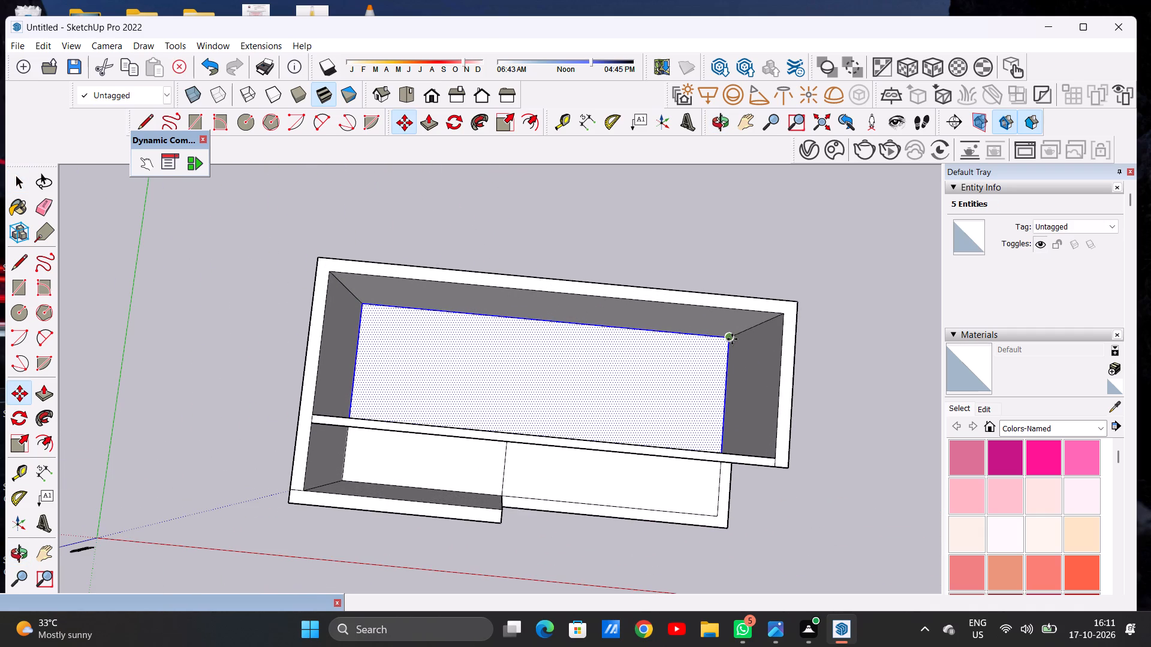
left_click(732, 339)
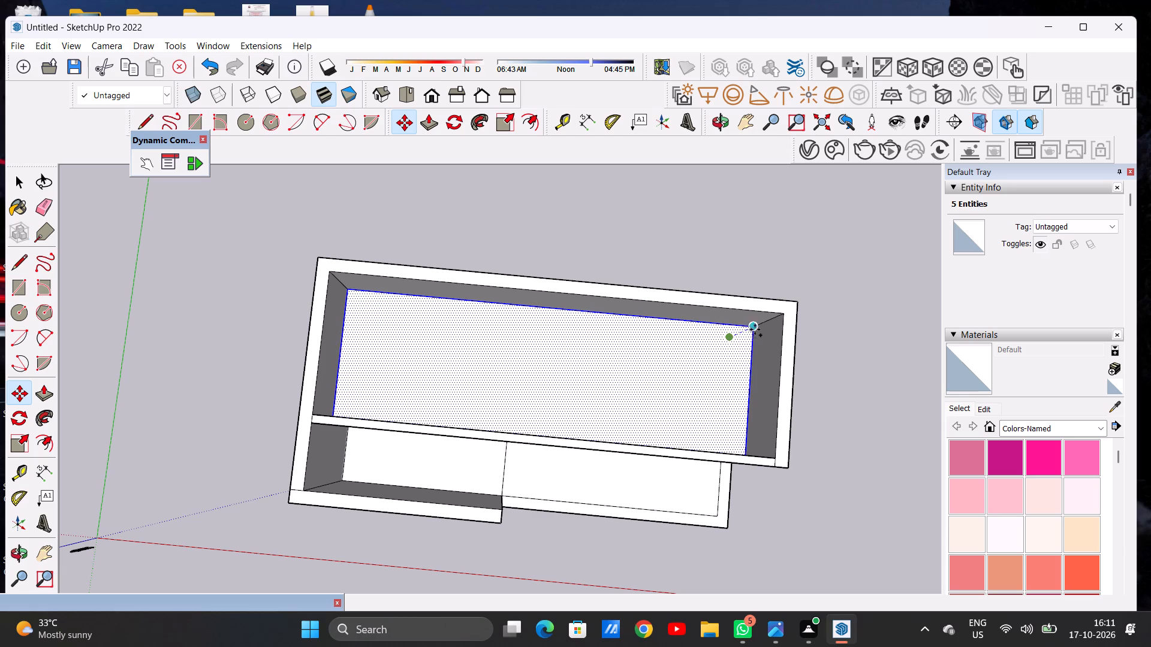
left_click(777, 320)
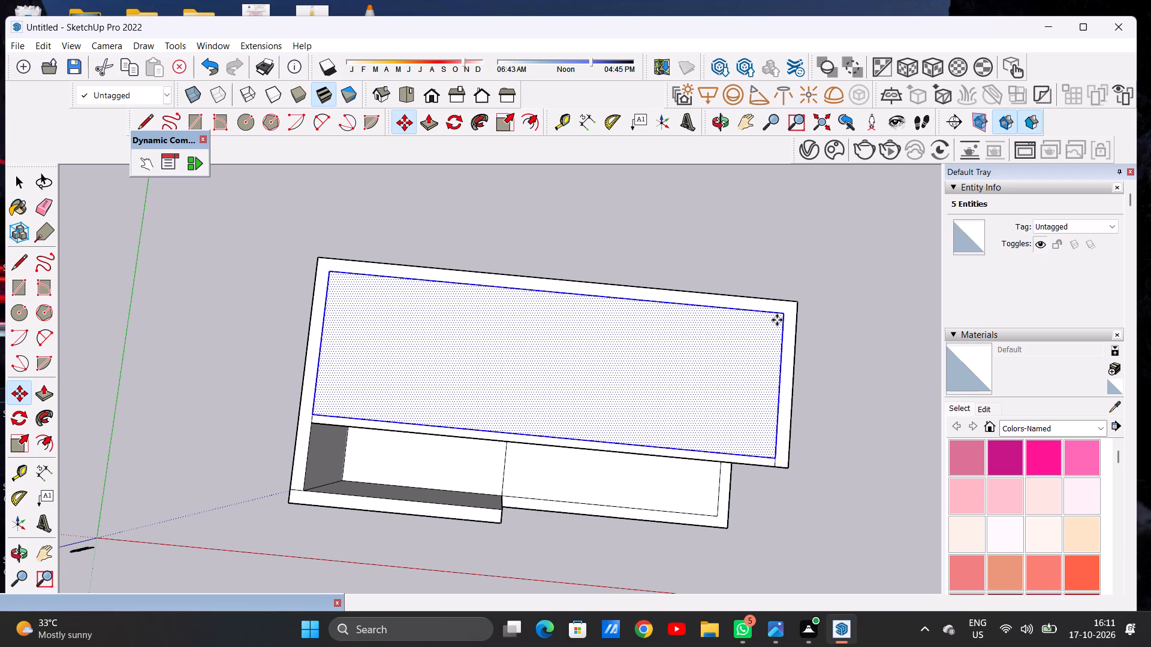
key("space")
left_click(703, 258)
Examine the covered house from the front and the side, including the door, windows and porch.
scroll(653, 329, "down", 11)
middle_click_drag(598, 433, 596, 404)
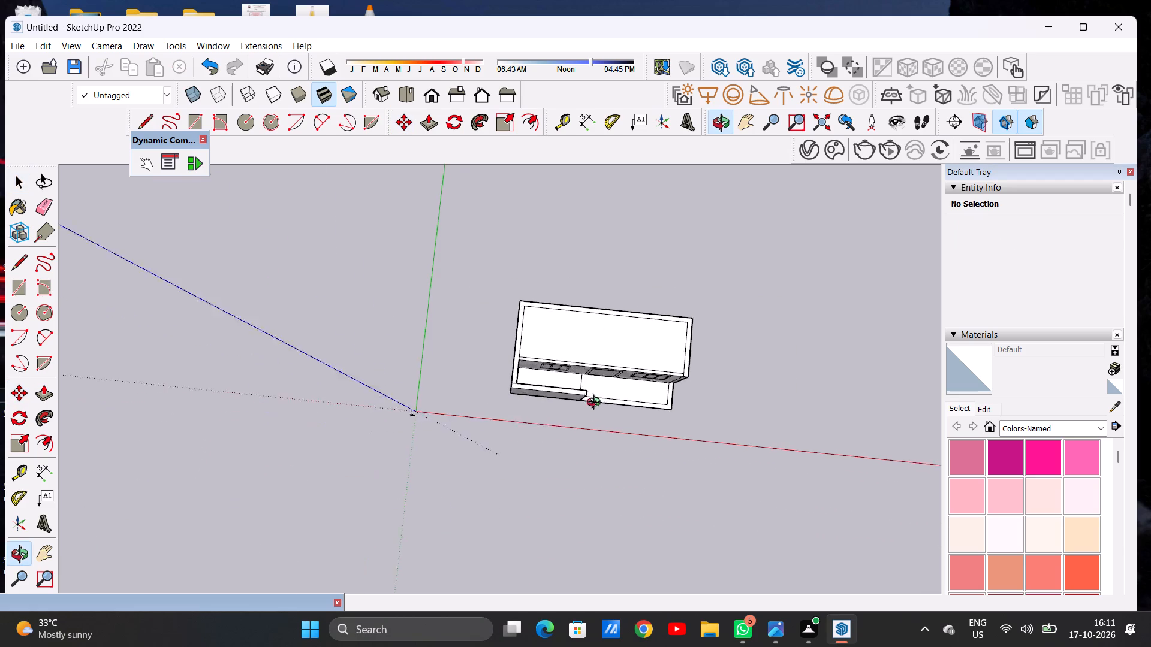
middle_click_drag(596, 404, 604, 293)
middle_click_drag(620, 340, 623, 286)
scroll(616, 386, "up", 2)
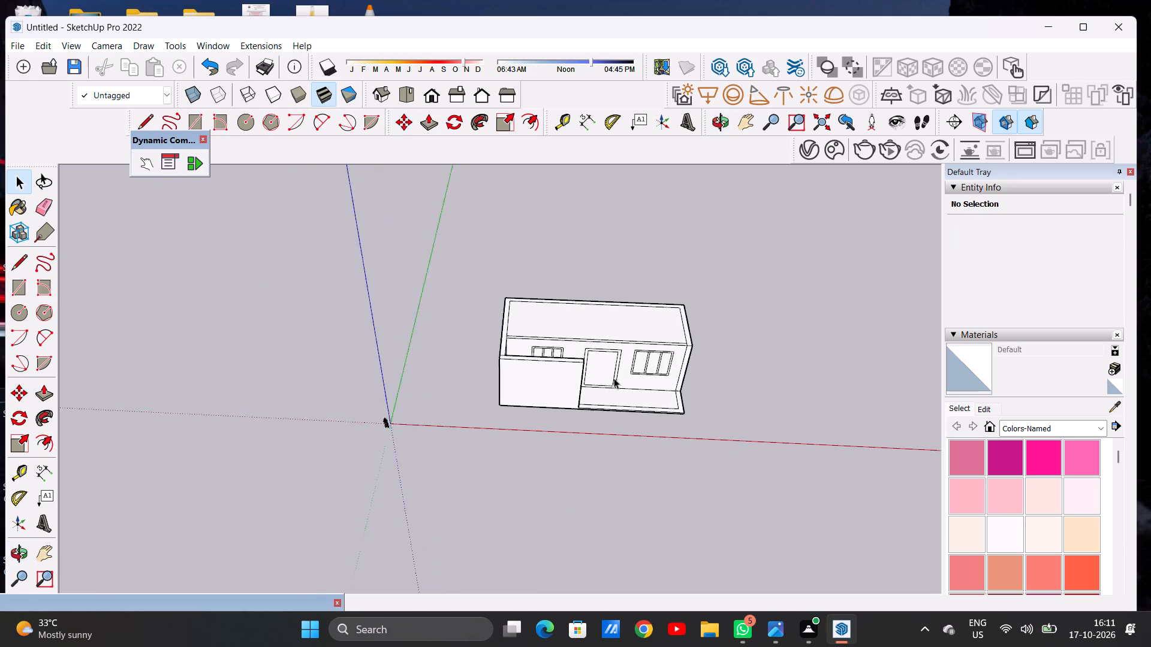
scroll(614, 378, "up", 5)
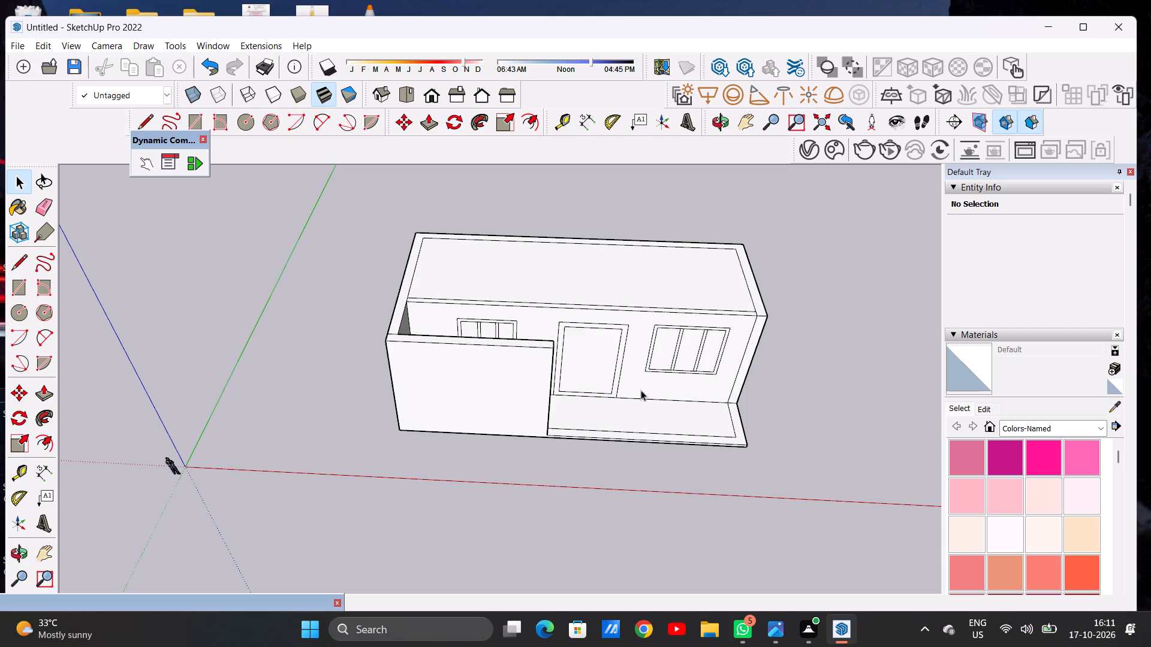
middle_click_drag(641, 390, 638, 380)
scroll(619, 399, "up", 4)
scroll(601, 426, "down", 4)
middle_click_drag(604, 434, 604, 402)
scroll(604, 402, "up", 2)
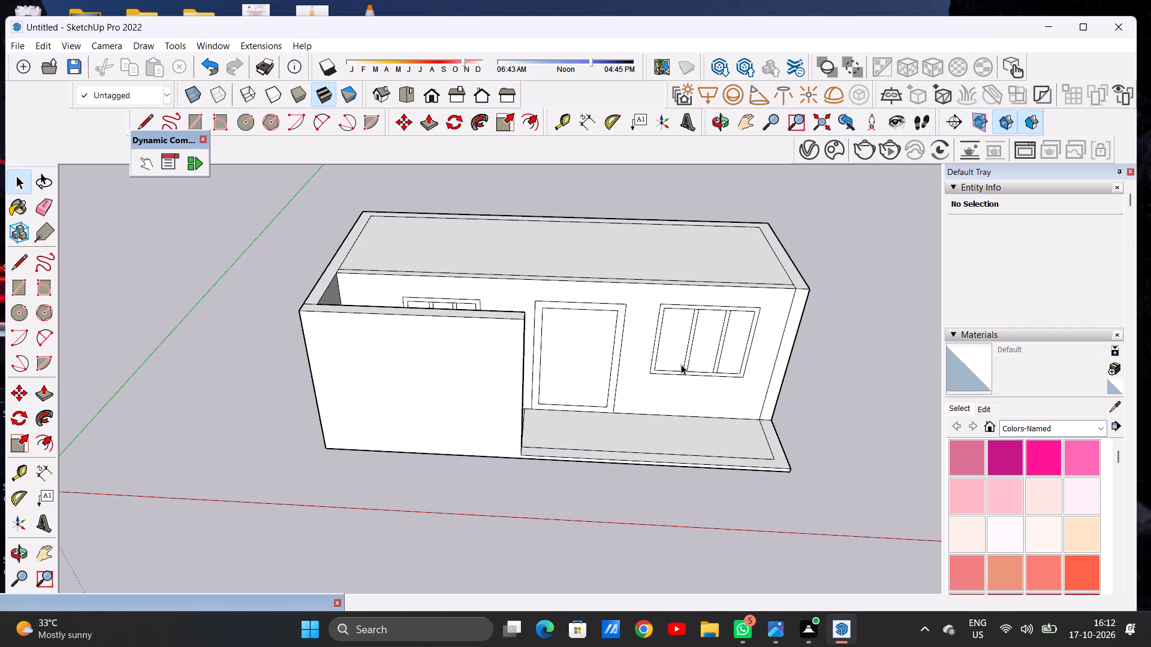
scroll(553, 421, "up", 5)
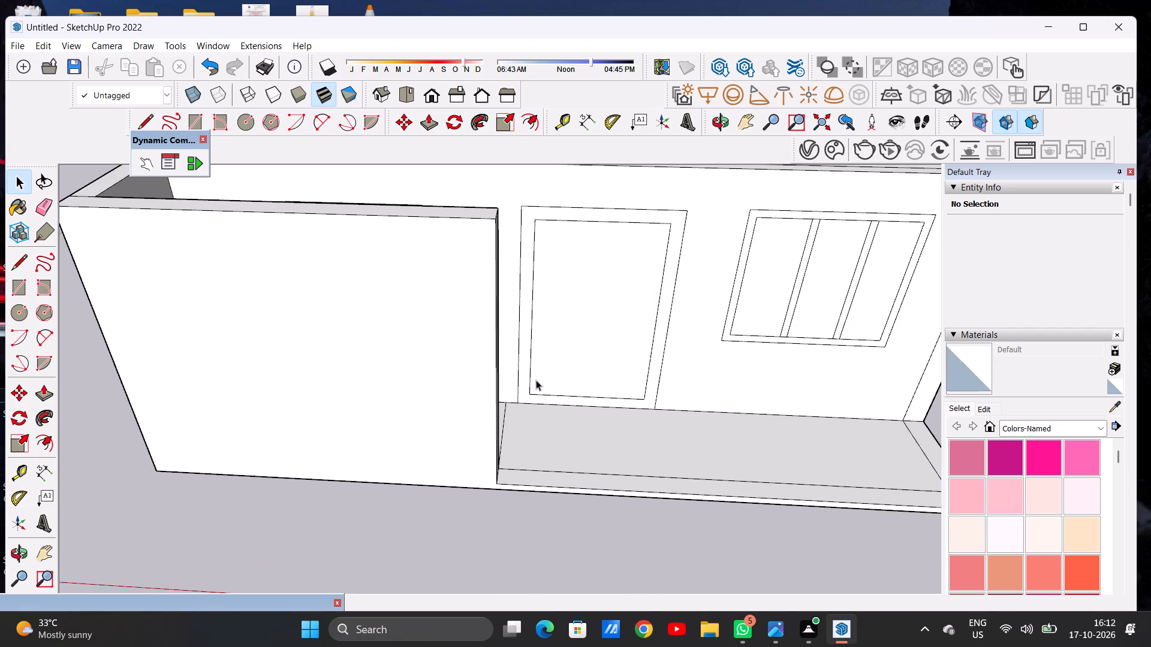
scroll(534, 376, "down", 8)
middle_click_drag(577, 377, 434, 382)
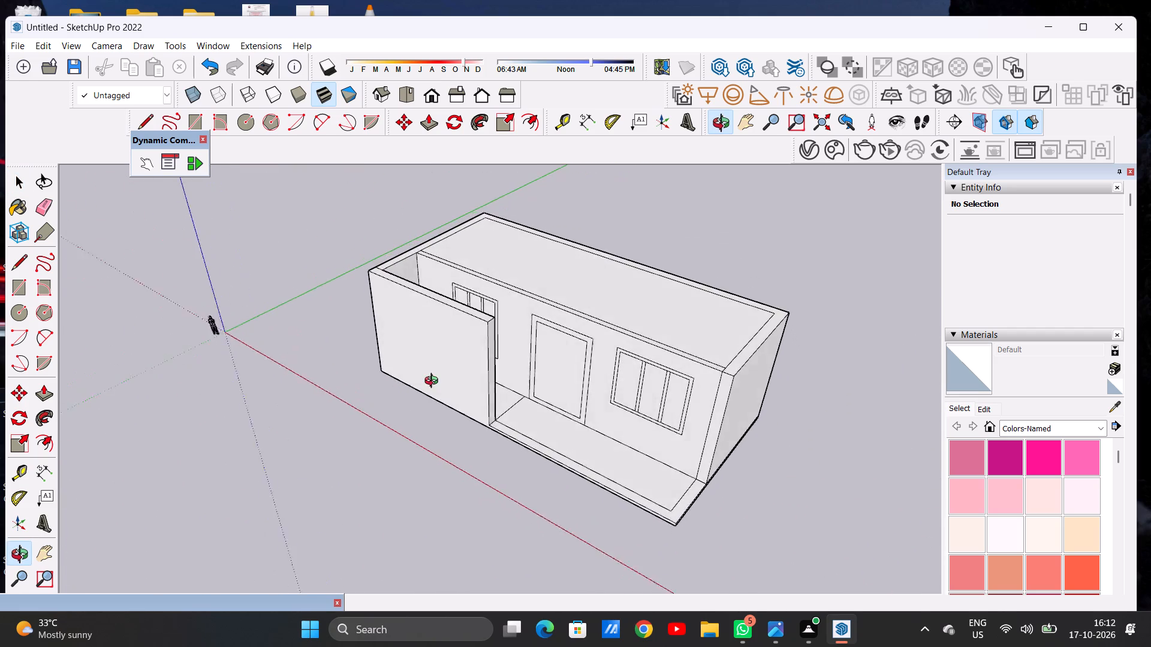
Examine the covered house from the front and above, including the roof face, front openings and porch.
middle_click_drag(434, 382, 442, 376)
scroll(493, 340, "up", 2)
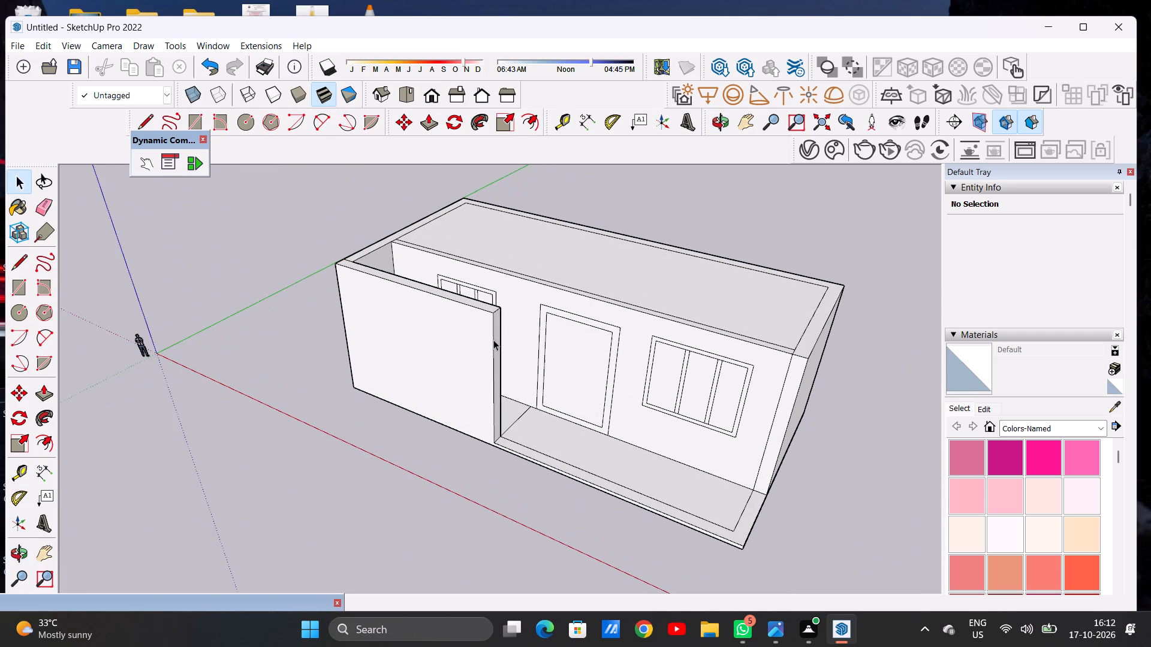
middle_click_drag(572, 367, 737, 329)
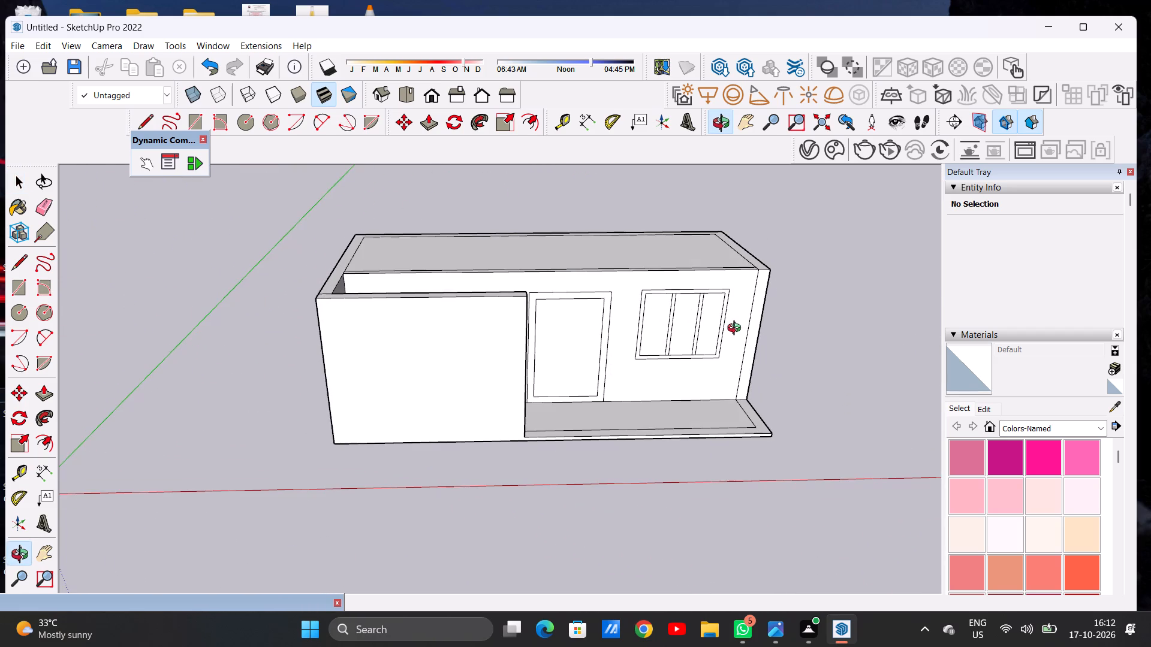
middle_click_drag(737, 329, 702, 302)
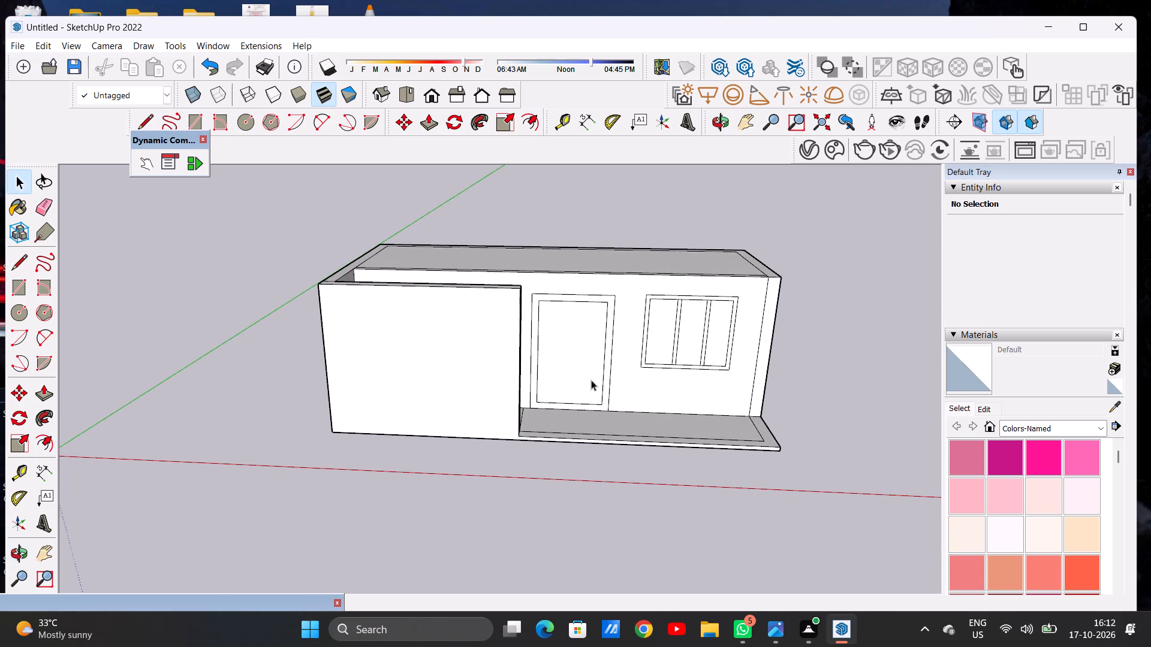
scroll(587, 386, "down", 3)
middle_click_drag(571, 394, 582, 344)
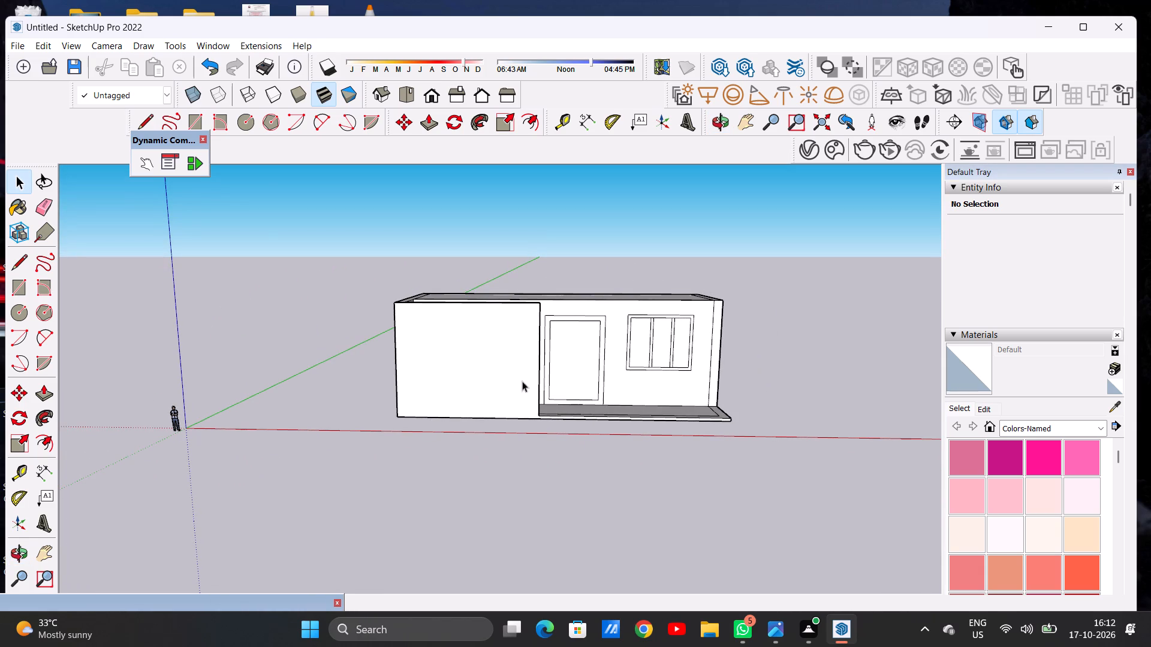
scroll(513, 437, "down", 4)
middle_click_drag(534, 343, 537, 498)
middle_click_drag(541, 372, 537, 394)
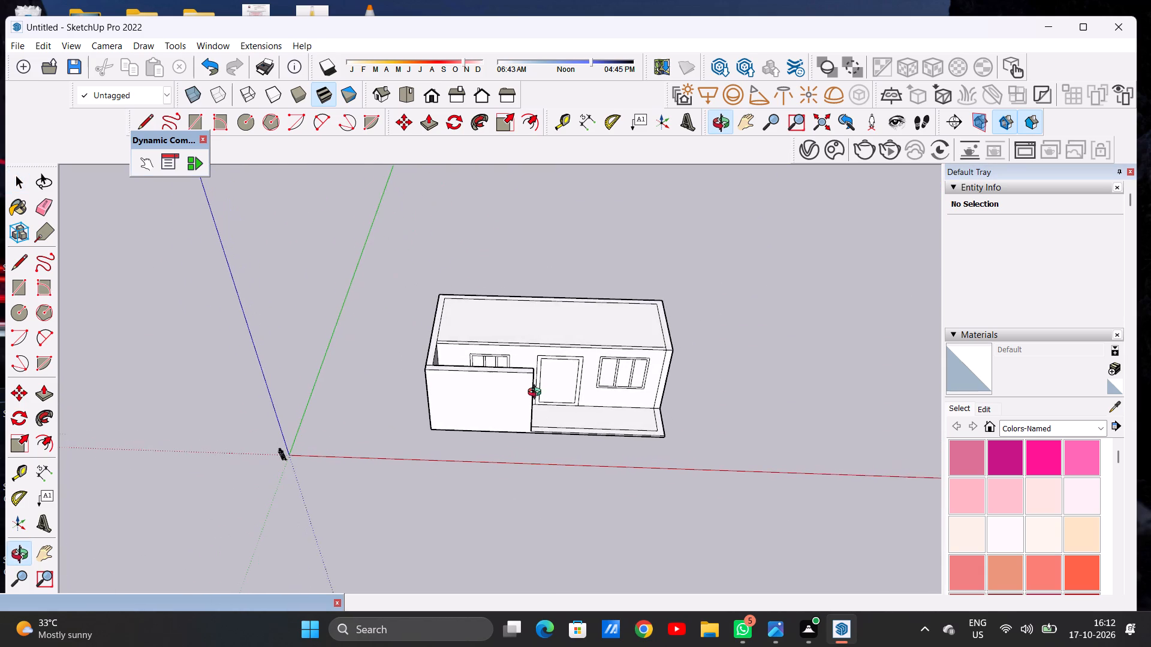
middle_click_drag(537, 394, 547, 340)
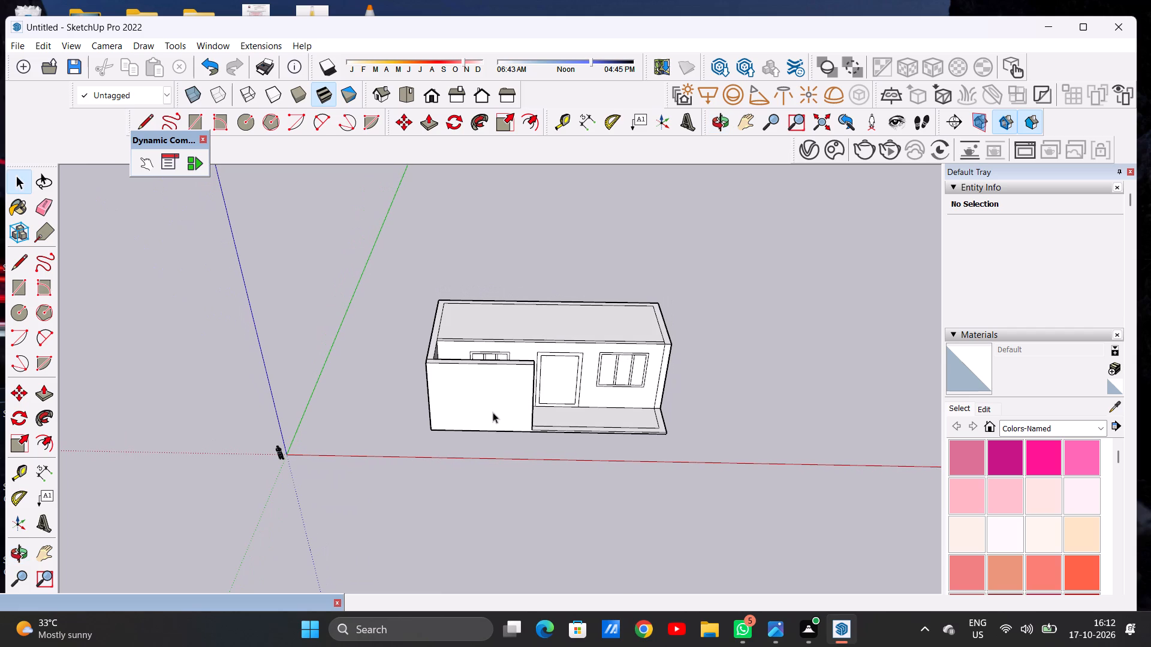
scroll(484, 422, "down", 3)
scroll(623, 397, "up", 6)
scroll(626, 411, "down", 6)
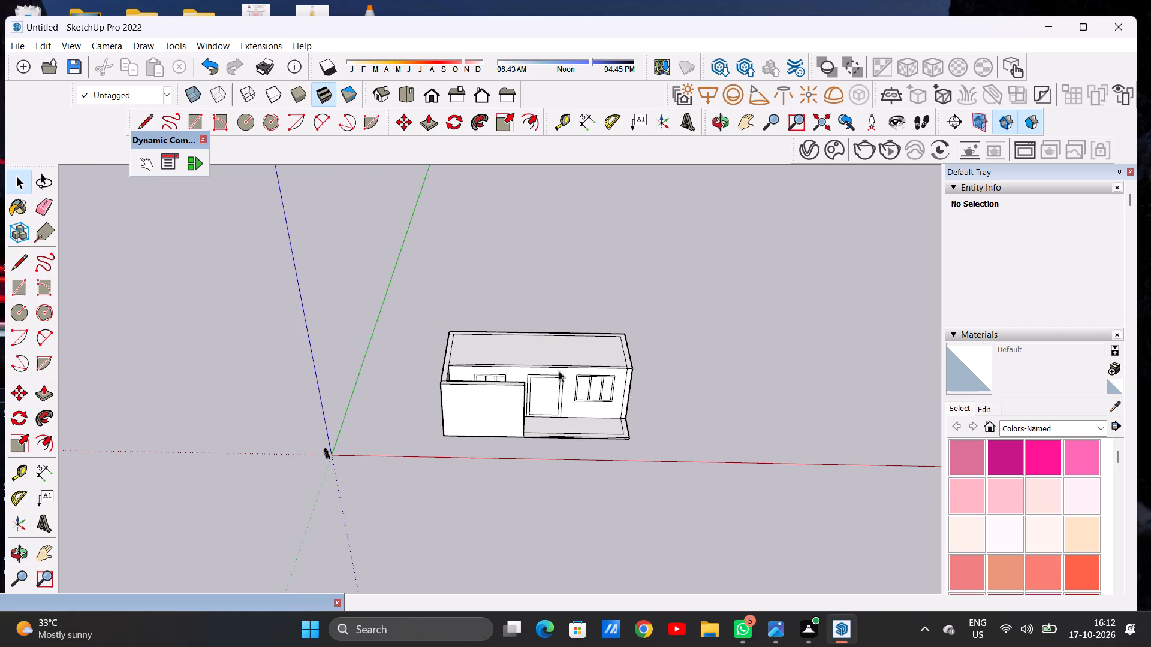
scroll(592, 389, "down", 2)
scroll(501, 388, "up", 3)
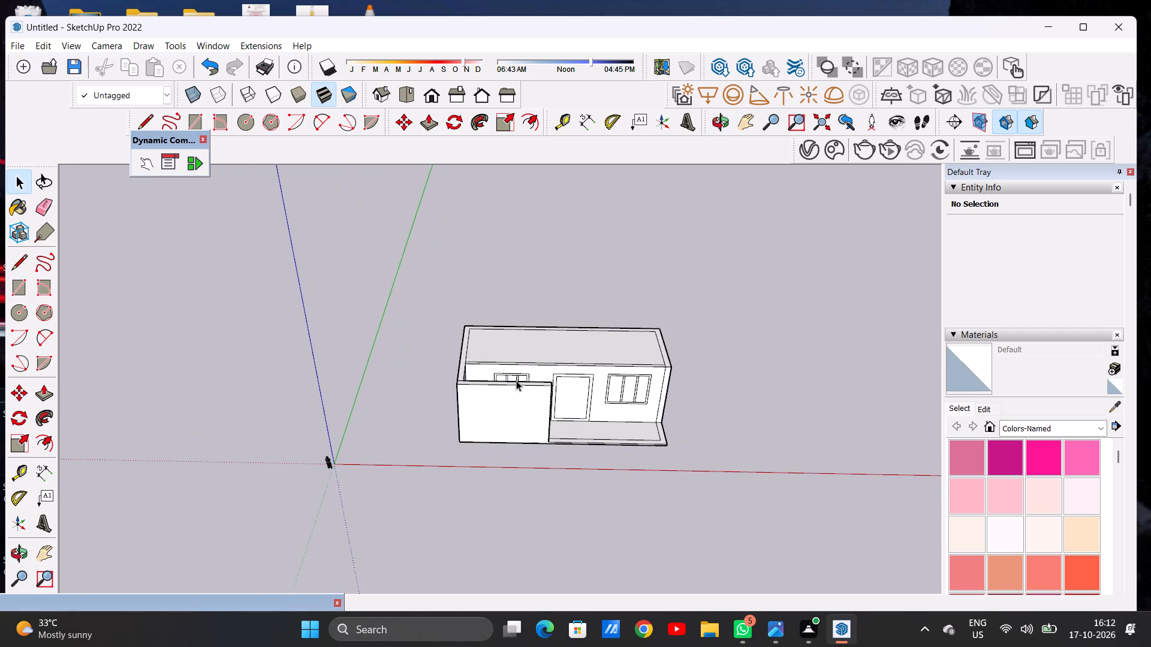
scroll(516, 380, "up", 2)
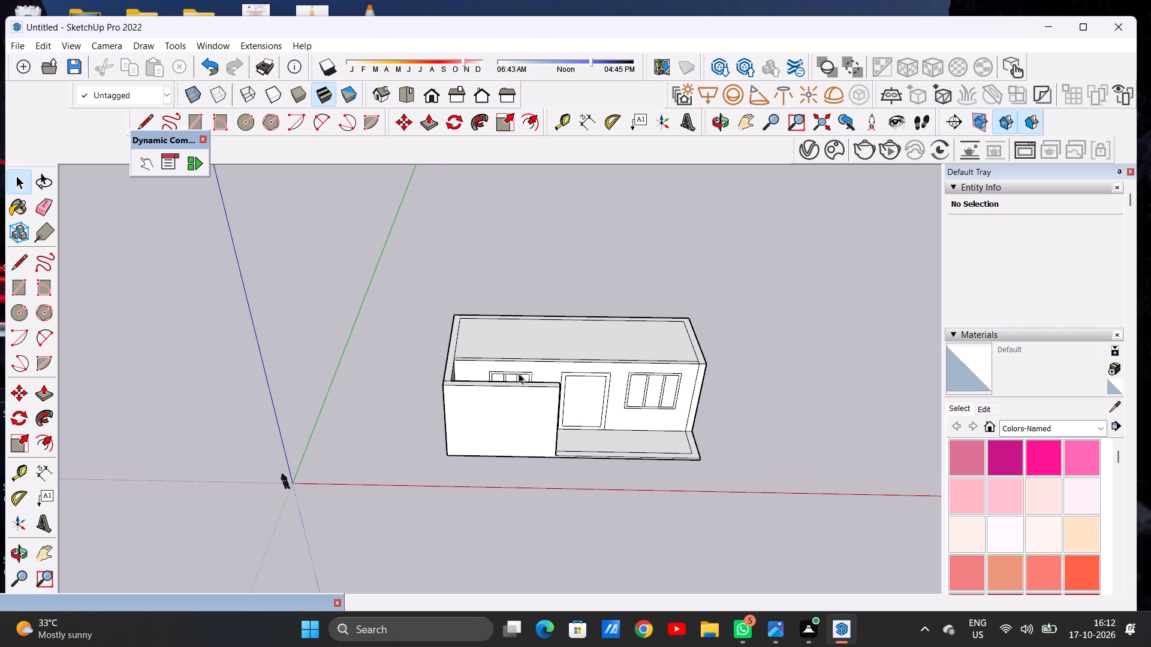
scroll(614, 361, "up", 3)
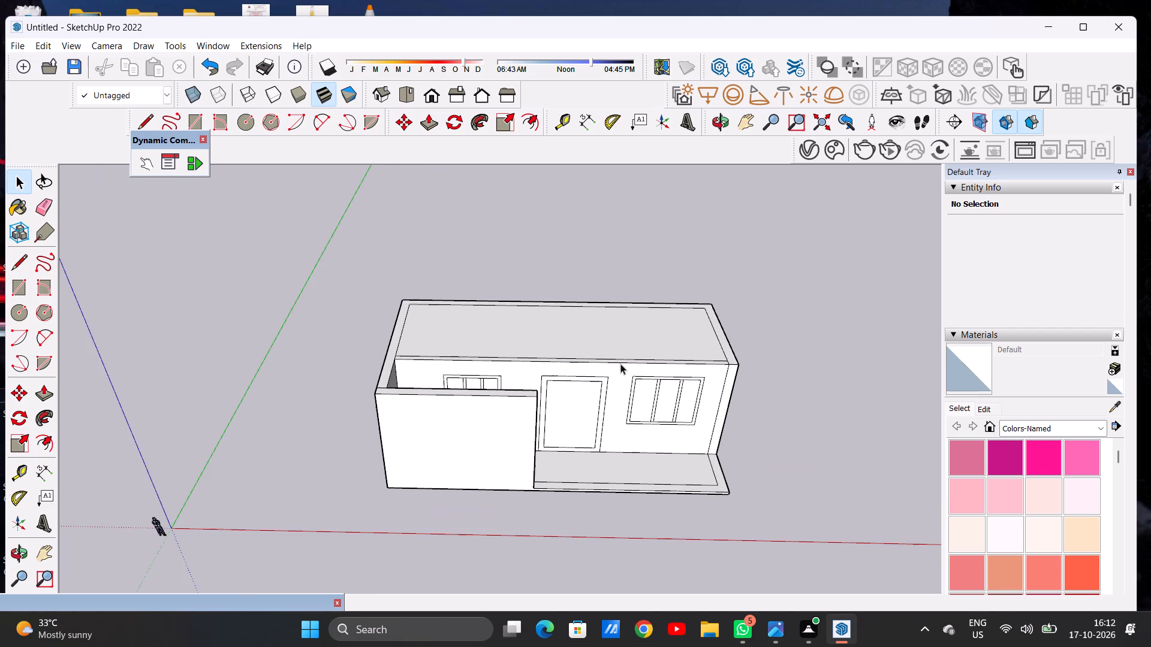
Push/Pull the large roof face upward to form a thick roof slab standing above the wall tops.
key("p")
middle_click_drag(674, 326, 680, 374)
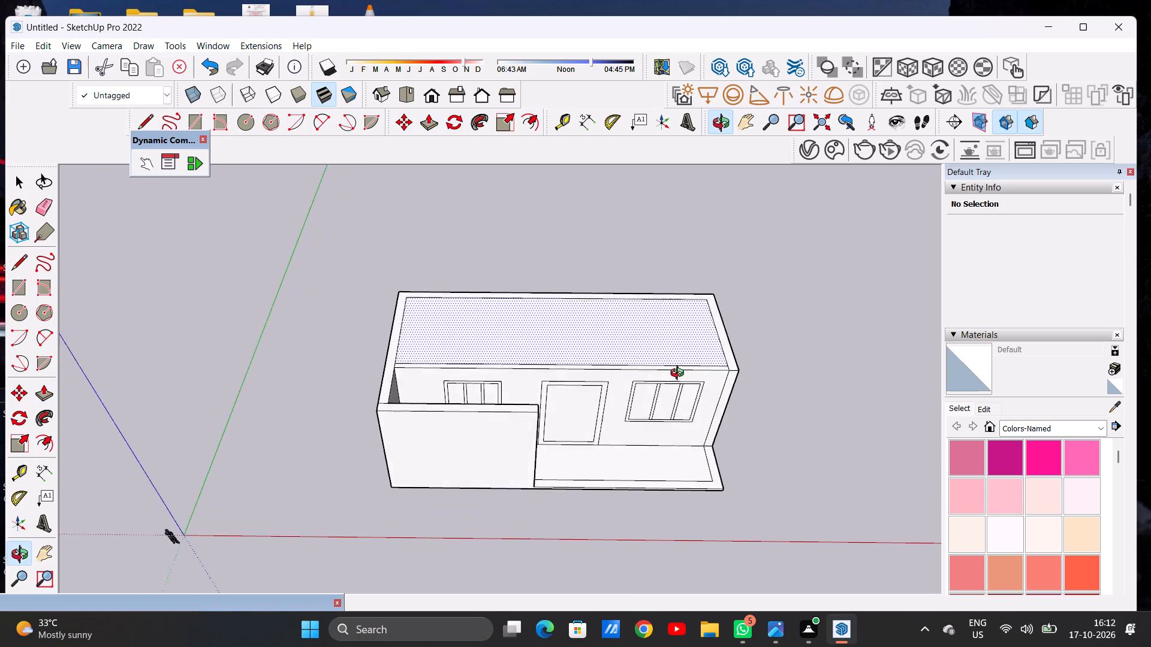
middle_click_drag(680, 374, 680, 376)
middle_click_drag(735, 351, 661, 394)
scroll(697, 380, "up", 1)
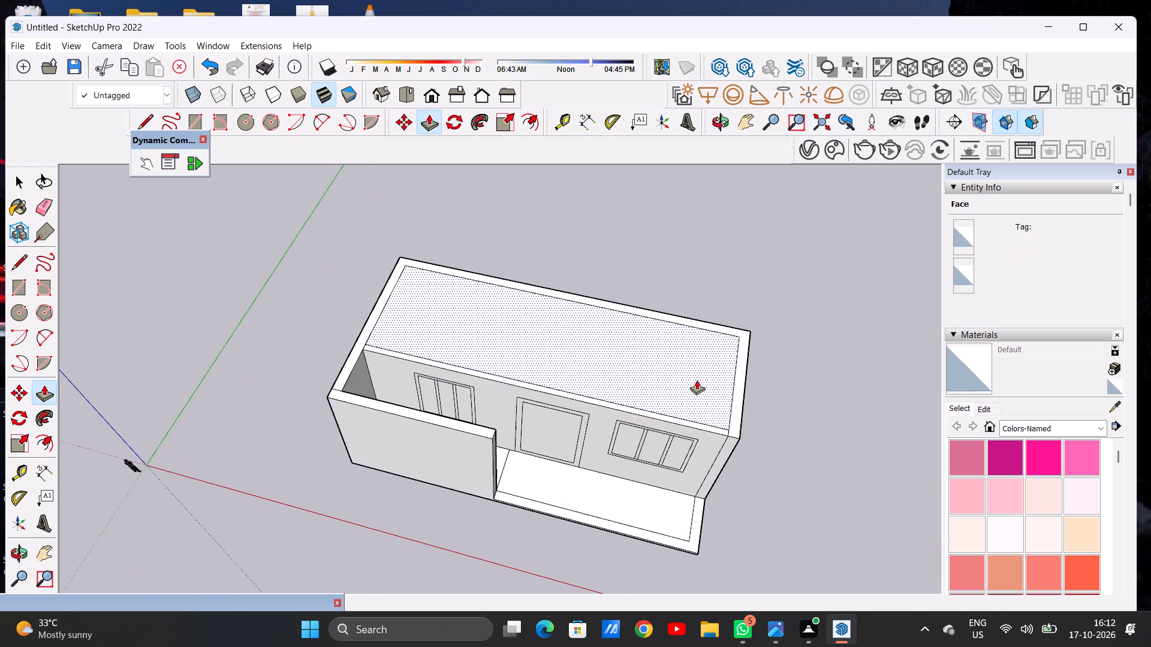
left_click(697, 380)
middle_click_drag(713, 386, 742, 283)
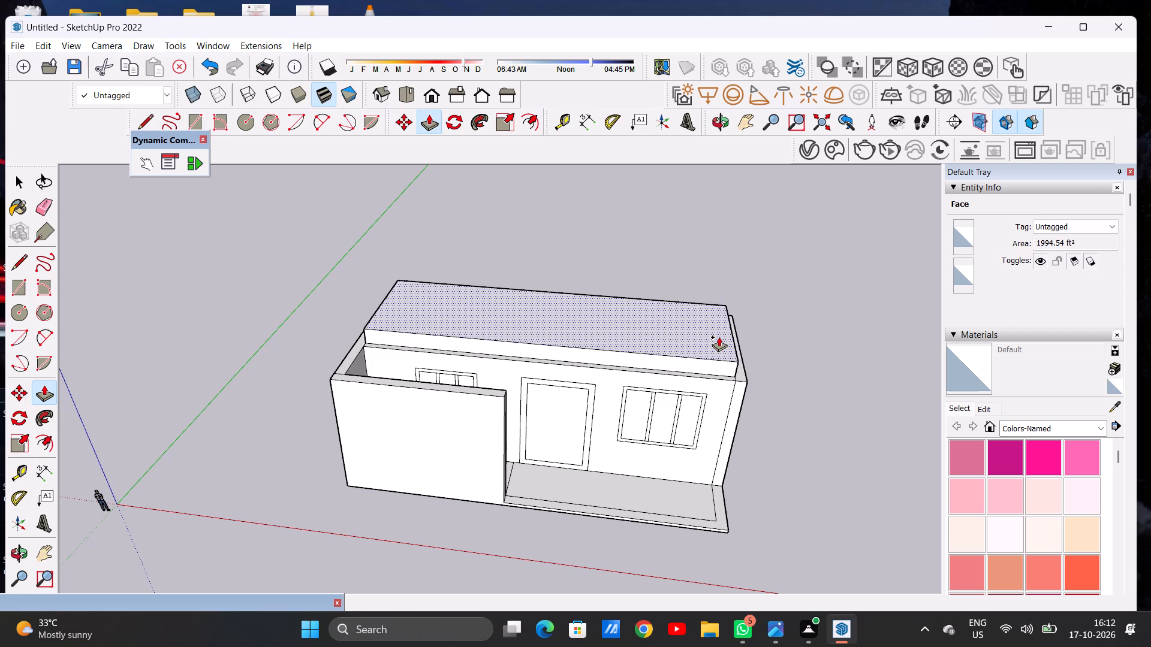
left_click(719, 337)
key("space")
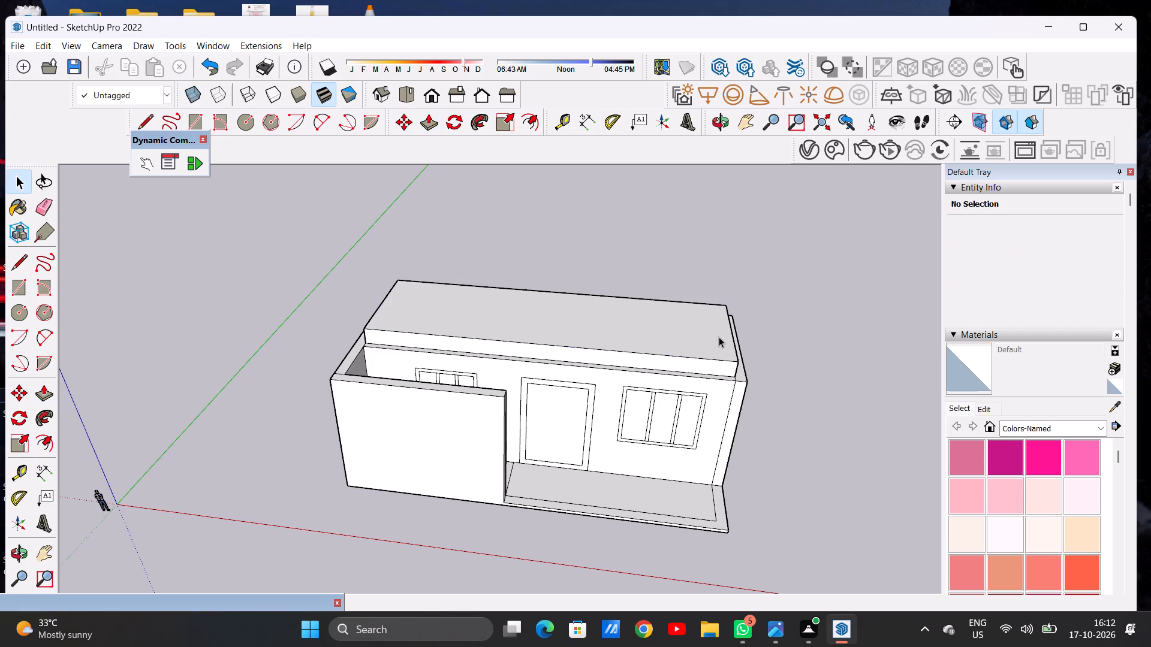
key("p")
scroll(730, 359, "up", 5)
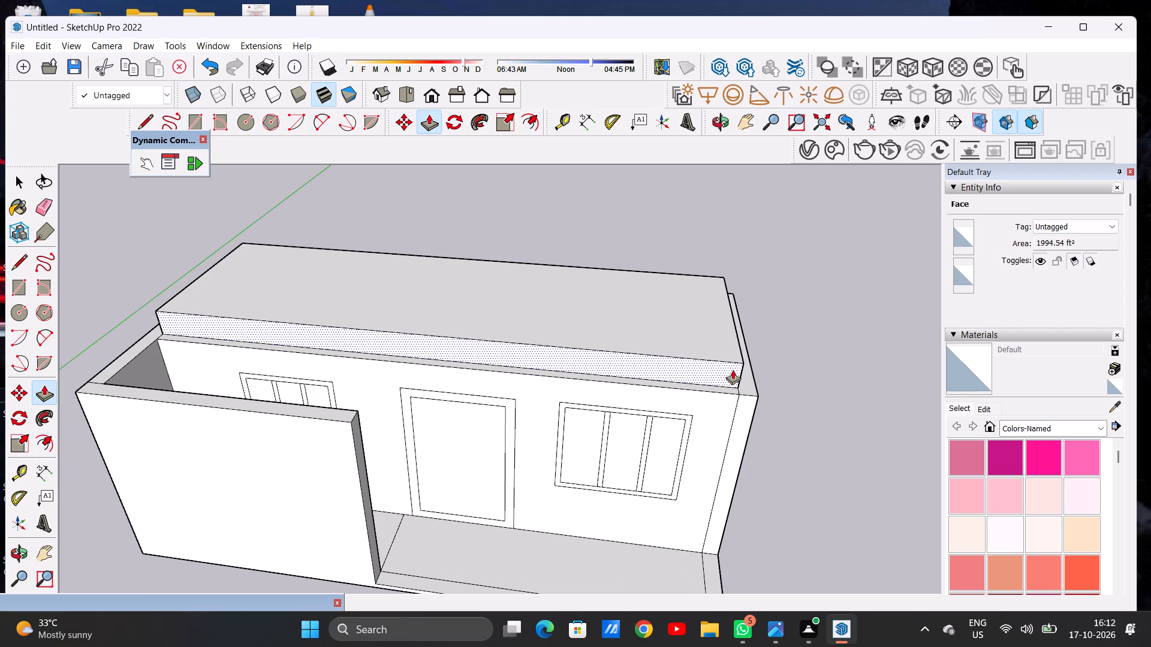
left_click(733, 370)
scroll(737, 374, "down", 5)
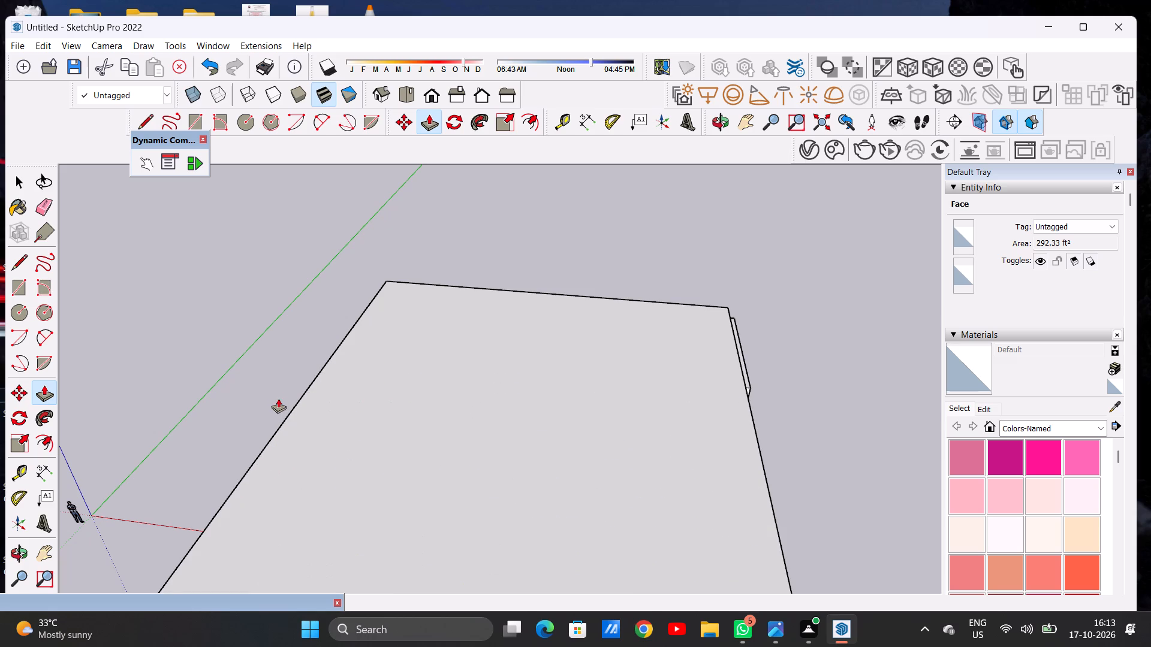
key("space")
Pull the roof slab's long front face forward over the porch to the inner face of the front porch wall.
scroll(552, 375, "down", 8)
middle_click_drag(450, 361, 707, 341)
scroll(517, 381, "up", 8)
scroll(412, 385, "up", 7)
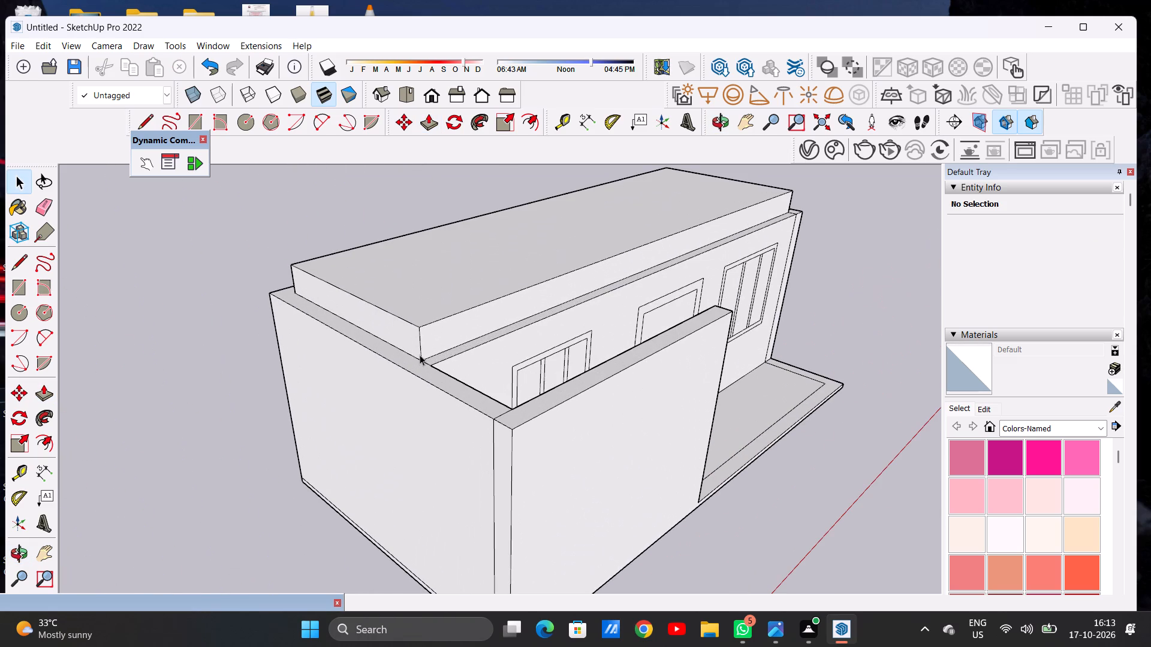
key("p")
scroll(443, 332, "up", 4)
left_click(439, 331)
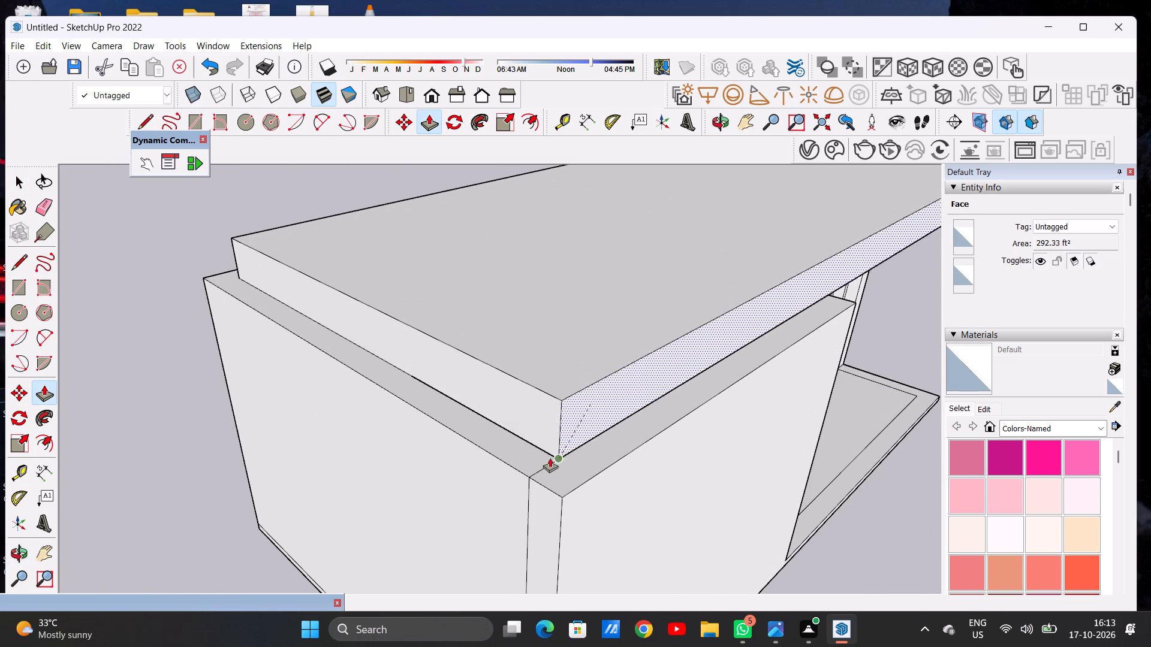
left_click(523, 476)
key("space")
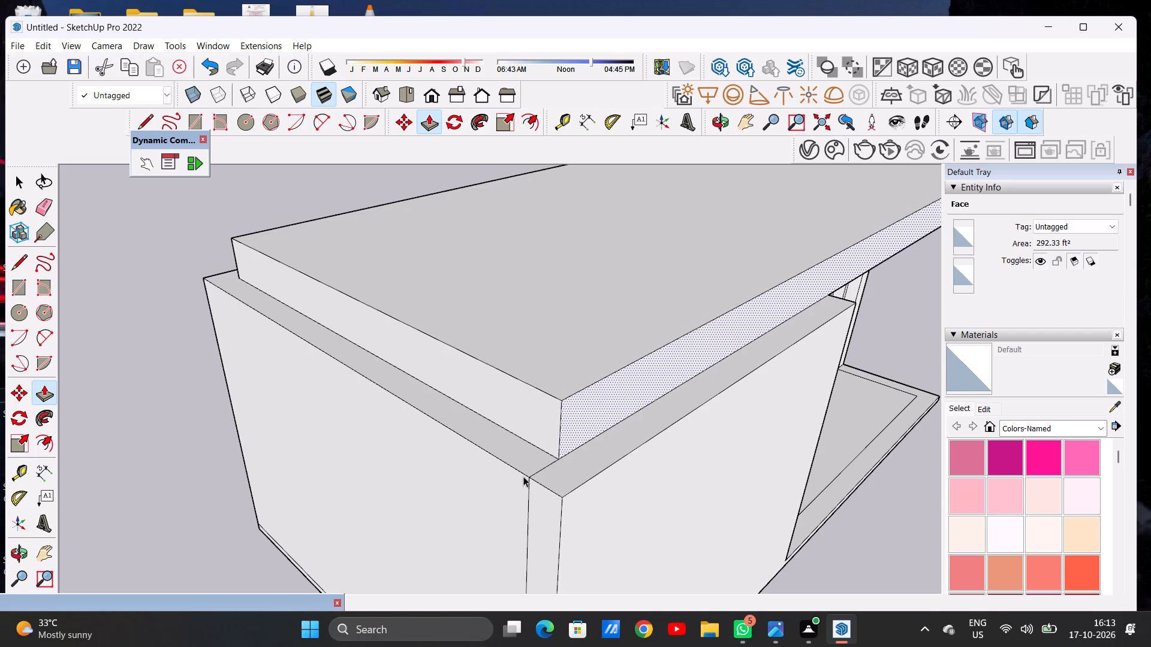
Examine the extended roof slab and its overhang above the porch from low front and side views.
scroll(551, 402, "down", 11)
scroll(514, 376, "up", 1)
scroll(514, 376, "down", 9)
middle_click_drag(642, 385, 433, 346)
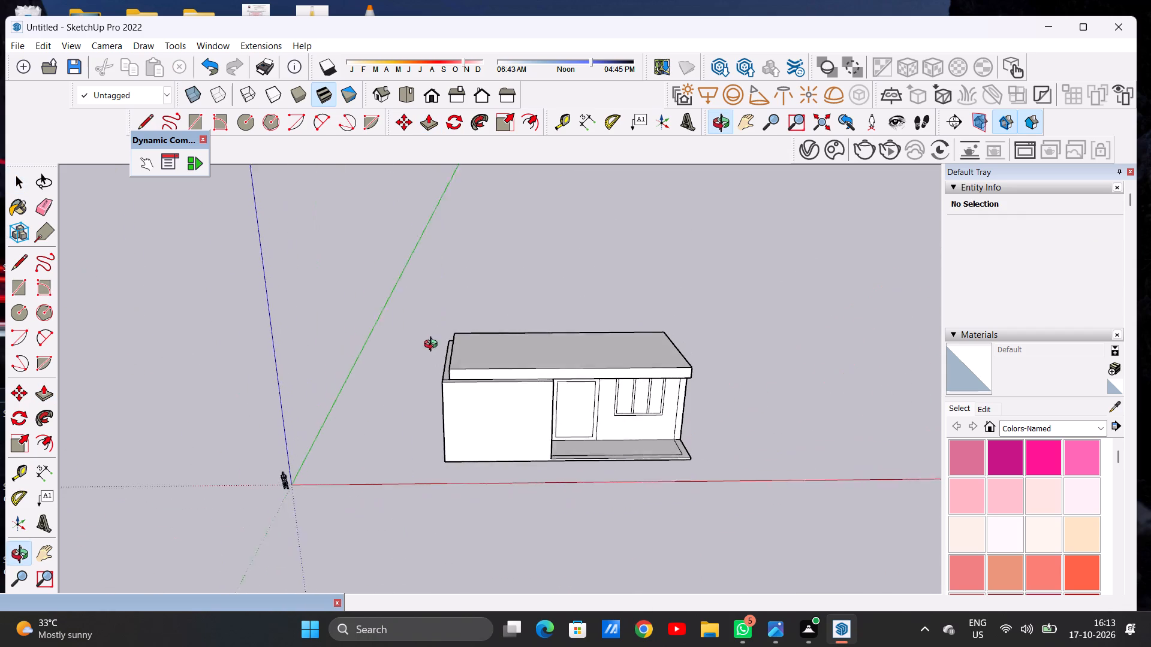
middle_click_drag(433, 346, 420, 322)
middle_click_drag(544, 371, 268, 336)
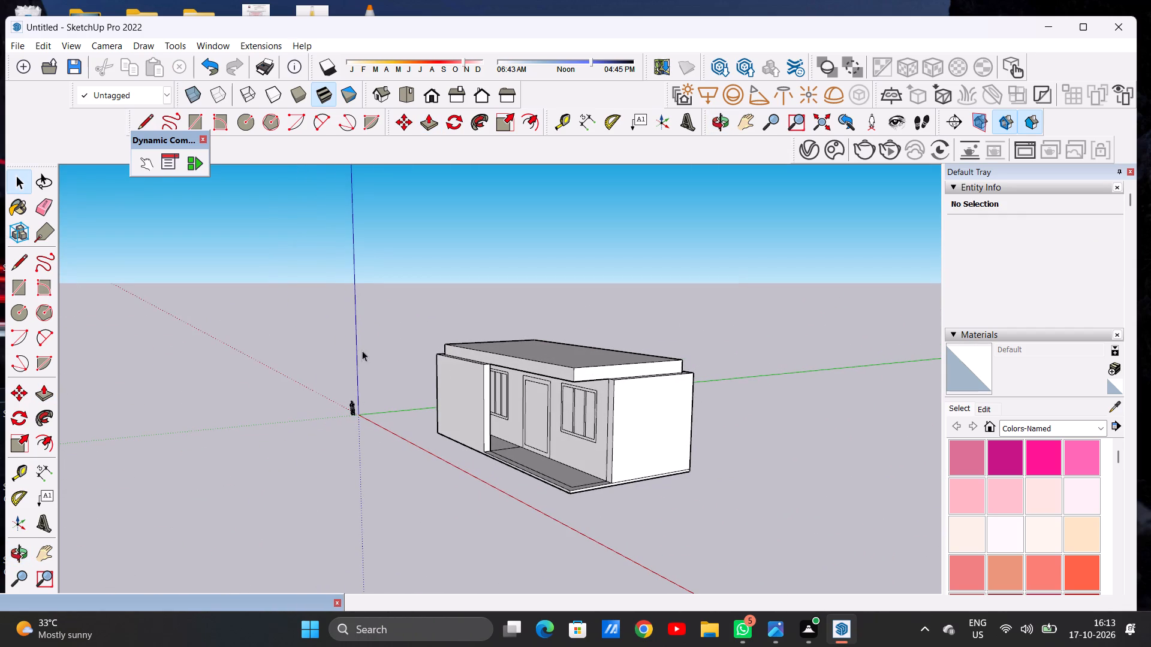
scroll(489, 401, "up", 6)
scroll(634, 381, "down", 7)
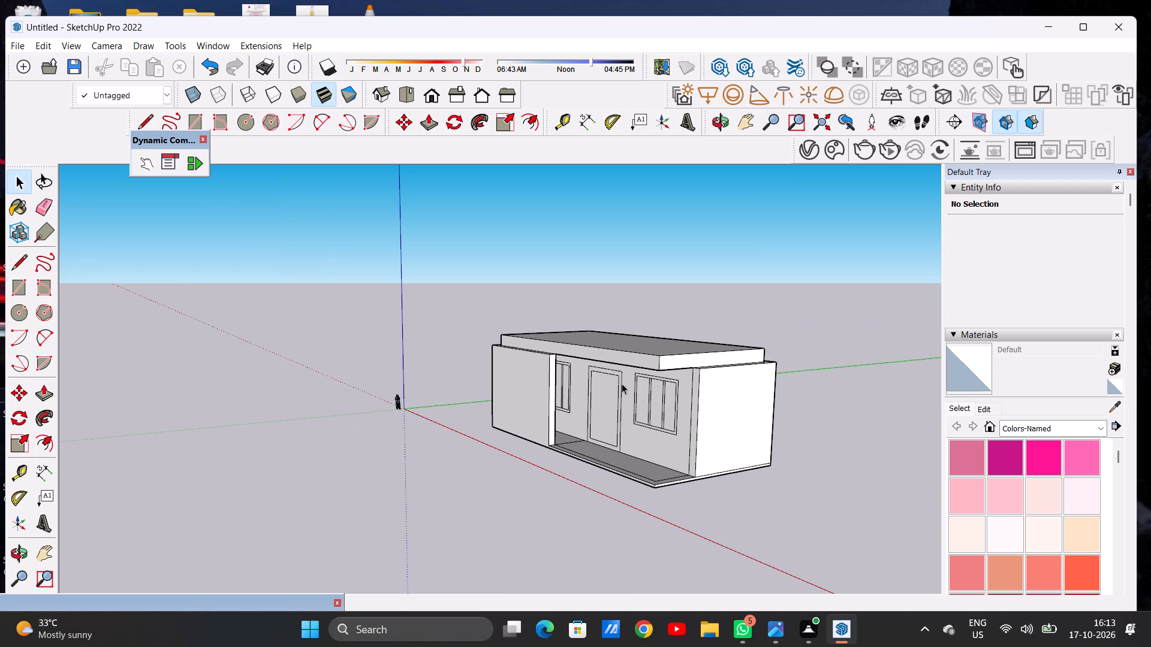
middle_click_drag(600, 382, 816, 395)
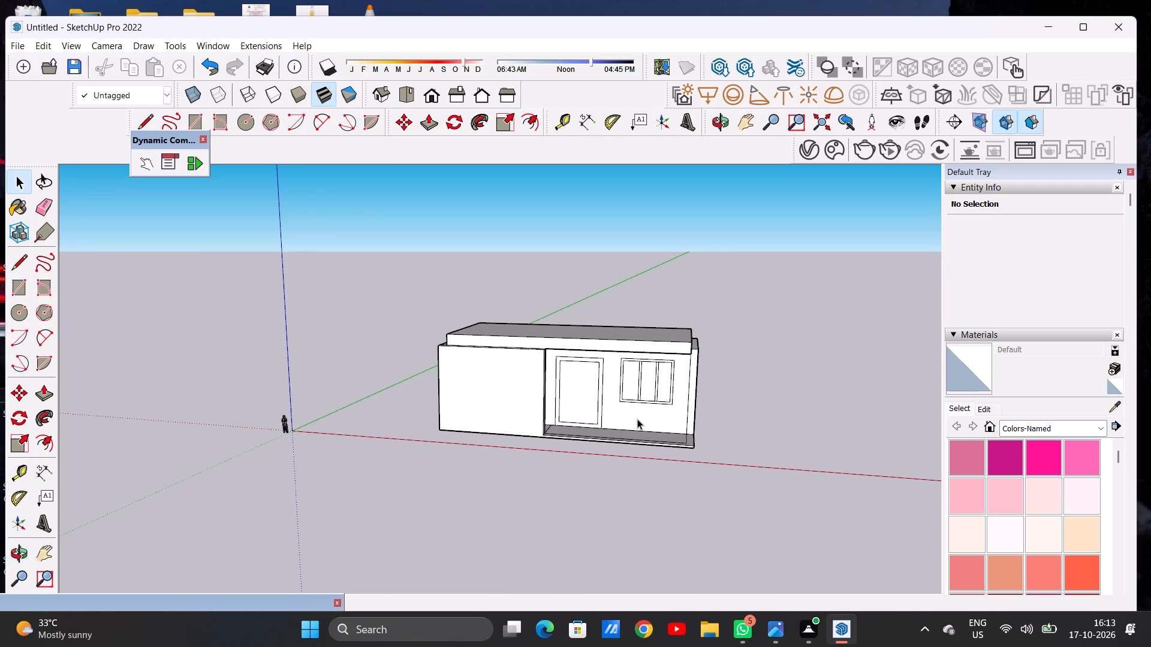
scroll(648, 421, "down", 2)
middle_click_drag(714, 415, 663, 415)
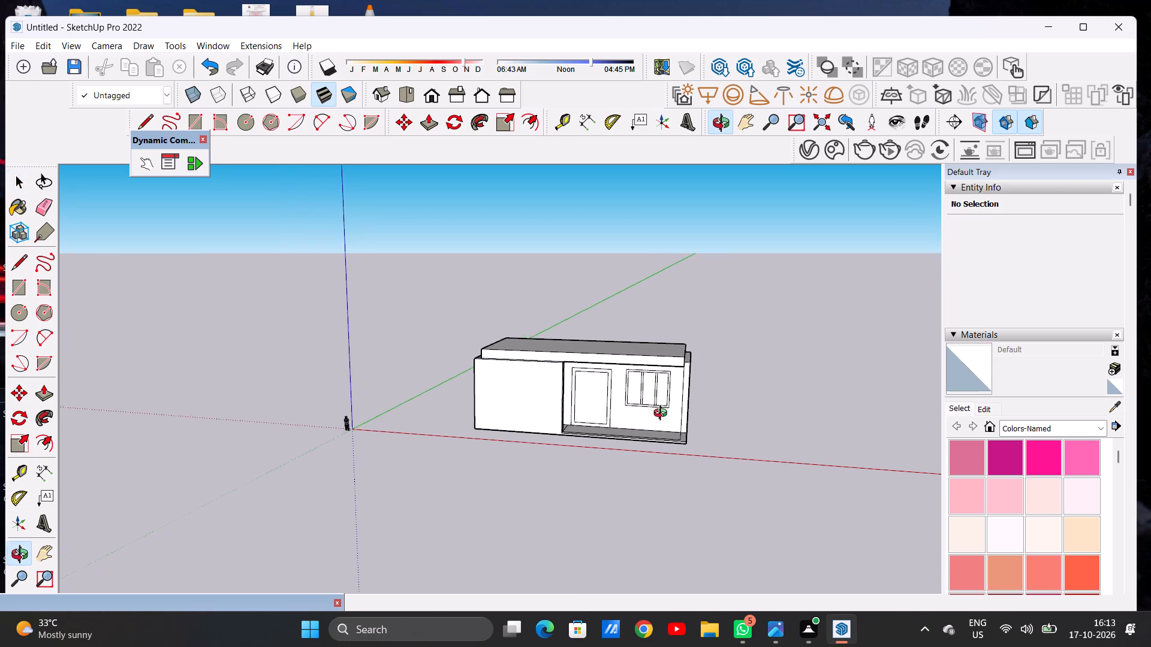
middle_click_drag(663, 415, 540, 397)
scroll(556, 389, "up", 2)
scroll(556, 389, "down", 1)
scroll(556, 389, "up", 5)
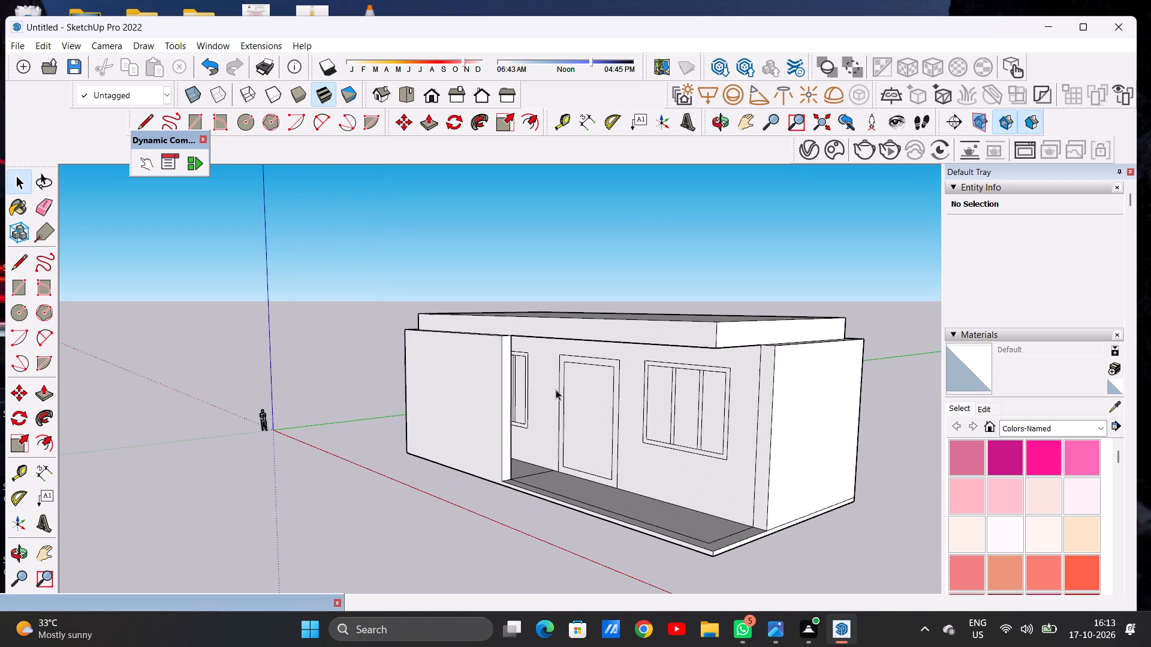
scroll(588, 417, "down", 10)
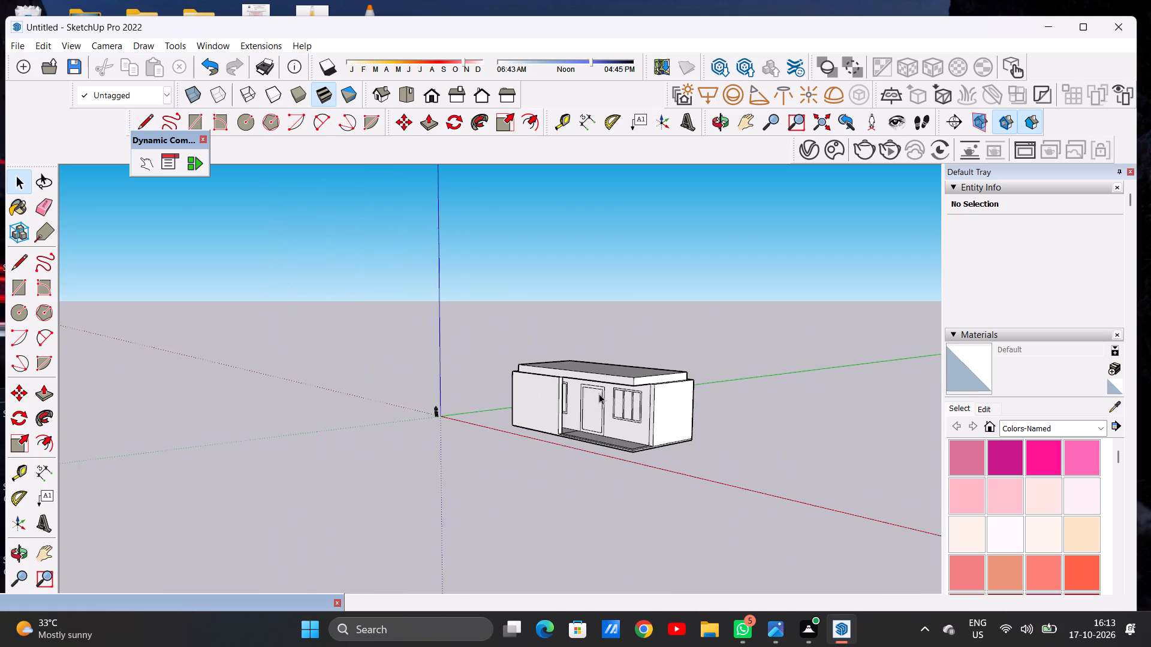
scroll(599, 394, "down", 2)
scroll(593, 394, "up", 6)
middle_click_drag(514, 403, 703, 431)
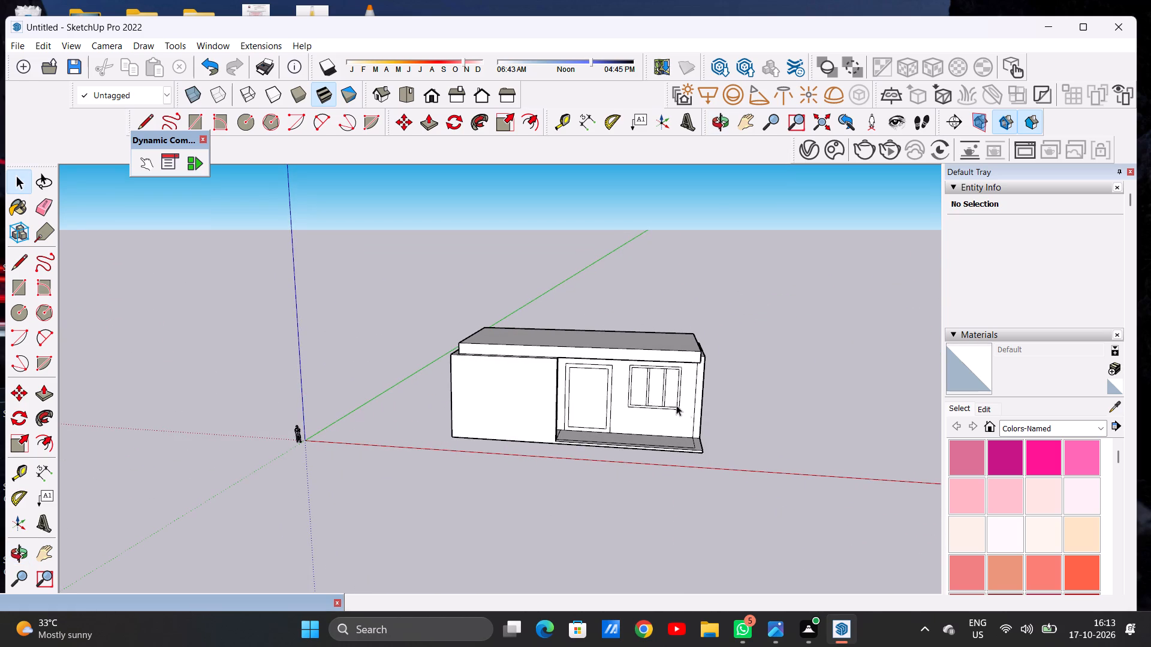
scroll(577, 418, "down", 3)
scroll(657, 388, "up", 6)
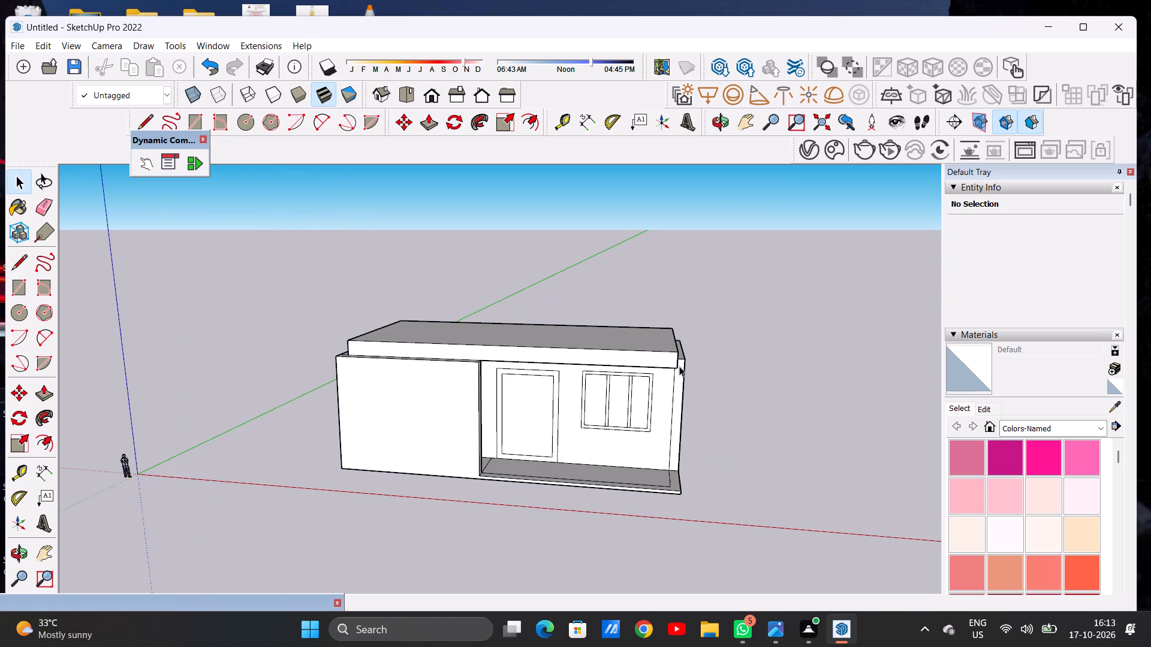
Examine the roof slab's edges against the side and porch walls from raised corner and front views.
middle_click_drag(669, 378, 520, 413)
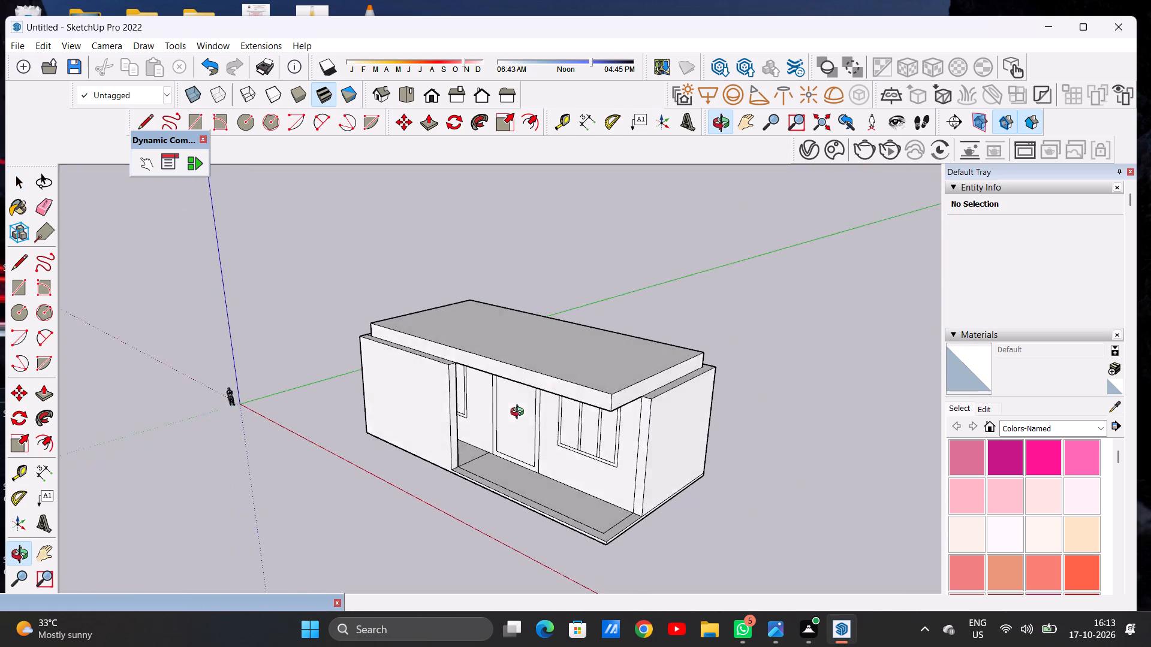
middle_click_drag(520, 413, 477, 413)
middle_click_drag(599, 410, 667, 504)
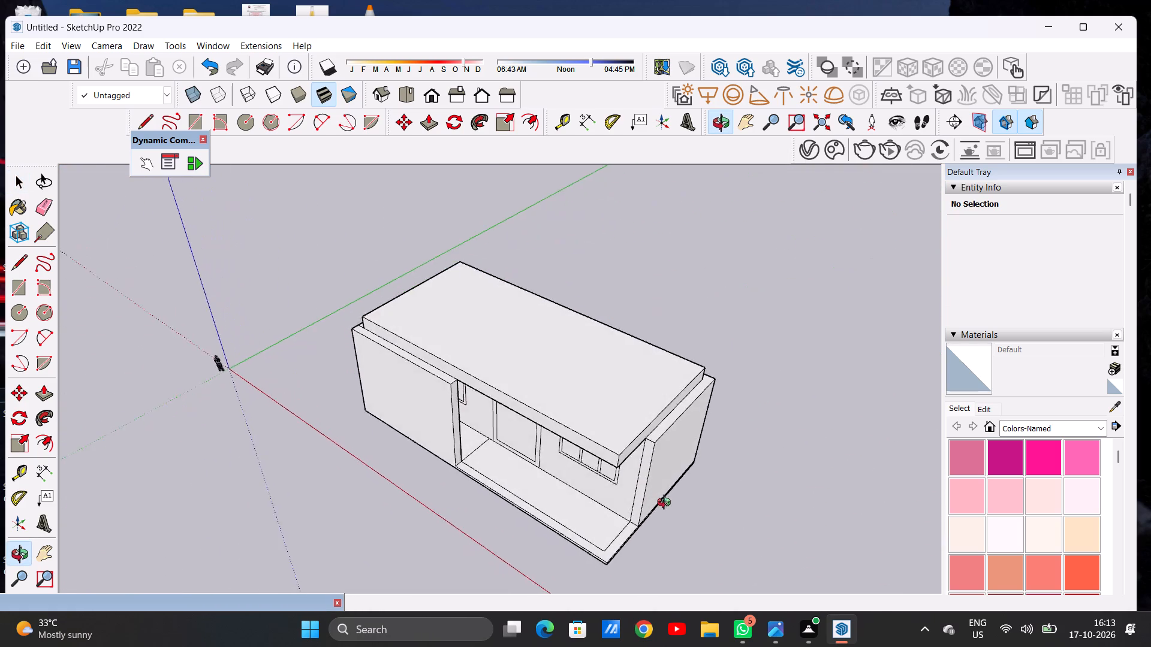
middle_click_drag(667, 504, 727, 504)
middle_click_drag(362, 394, 465, 354)
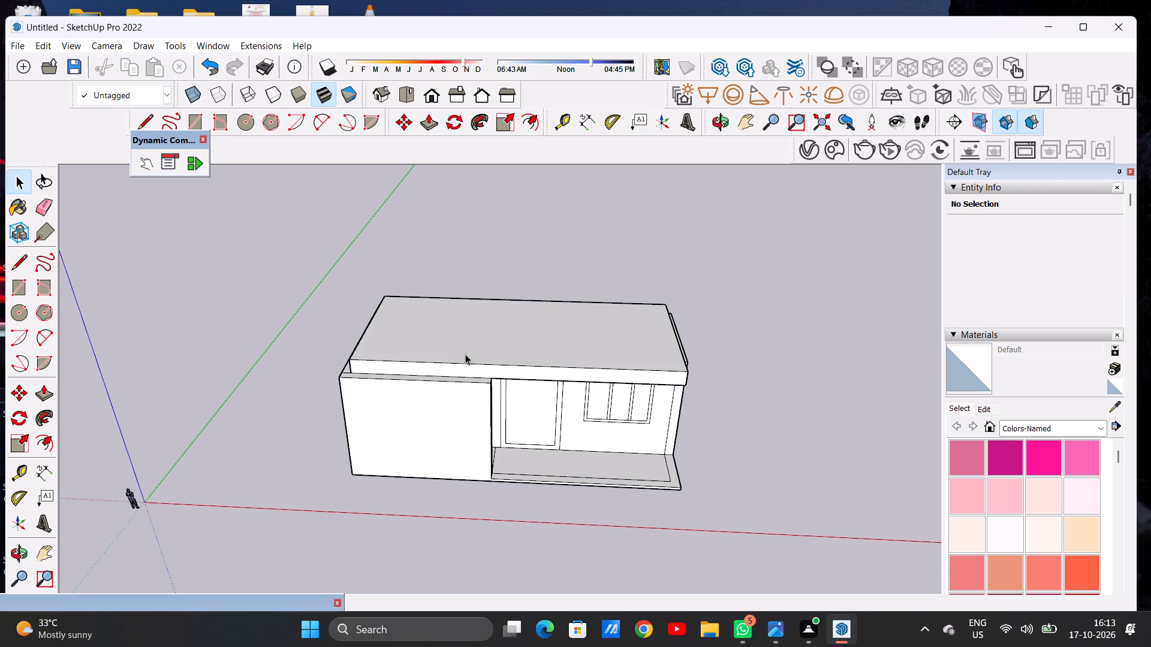
scroll(475, 354, "down", 5)
scroll(473, 382, "up", 5)
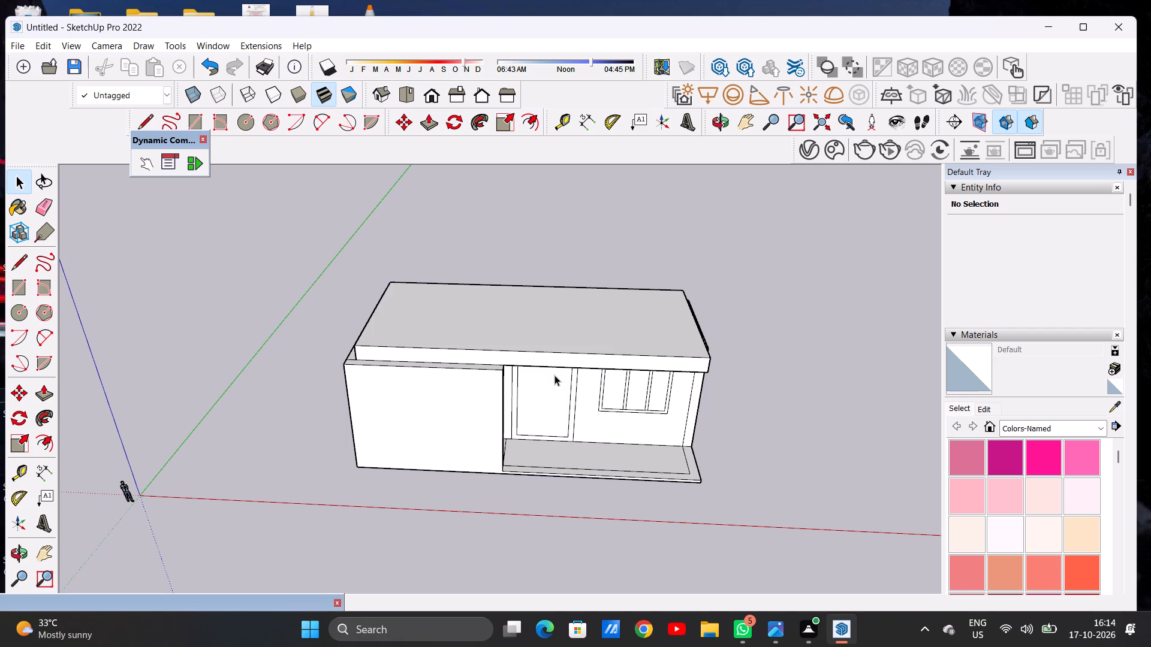
scroll(555, 375, "down", 11)
scroll(581, 374, "up", 9)
scroll(582, 374, "down", 1)
scroll(582, 374, "up", 1)
middle_click_drag(724, 283, 617, 295)
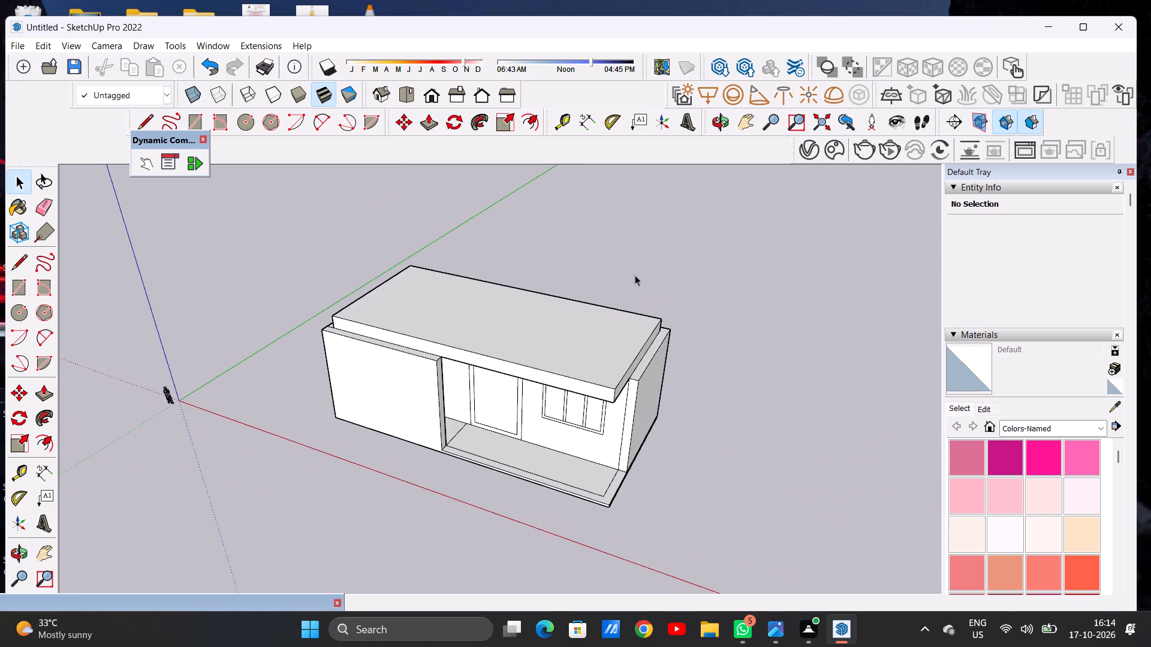
scroll(650, 257, "down", 4)
scroll(624, 356, "up", 5)
middle_click_drag(618, 355, 620, 392)
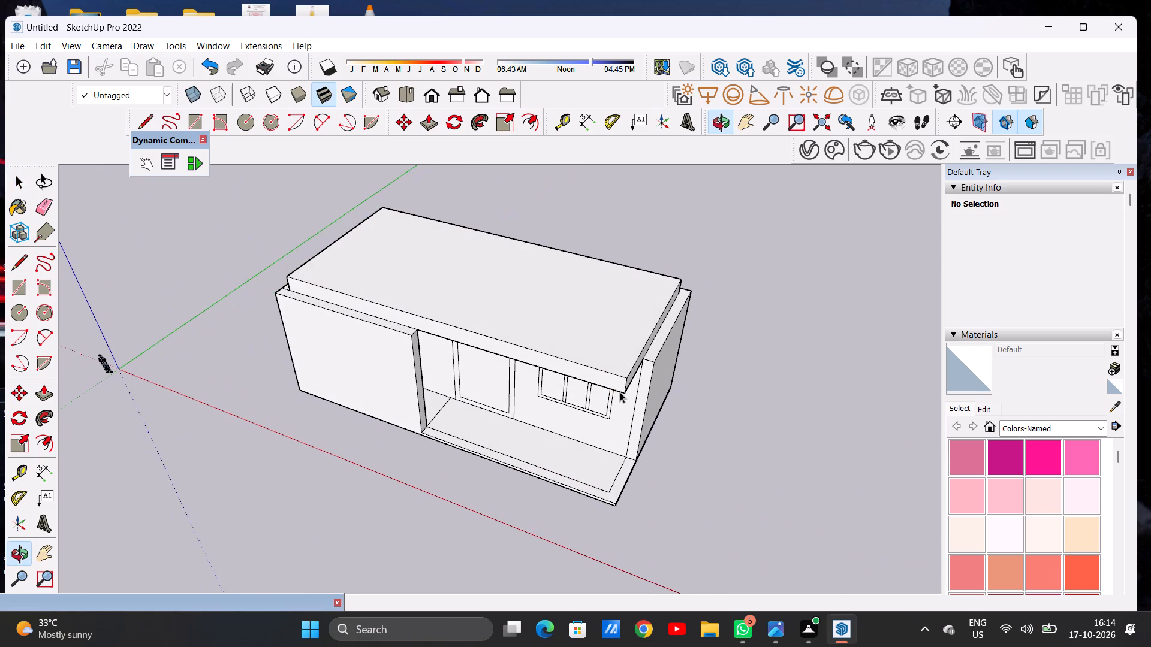
Push/Pull the roof slab's short end face on the porch side outward to the outer face of the side wall.
key("p")
scroll(627, 378, "up", 11)
left_click(648, 351)
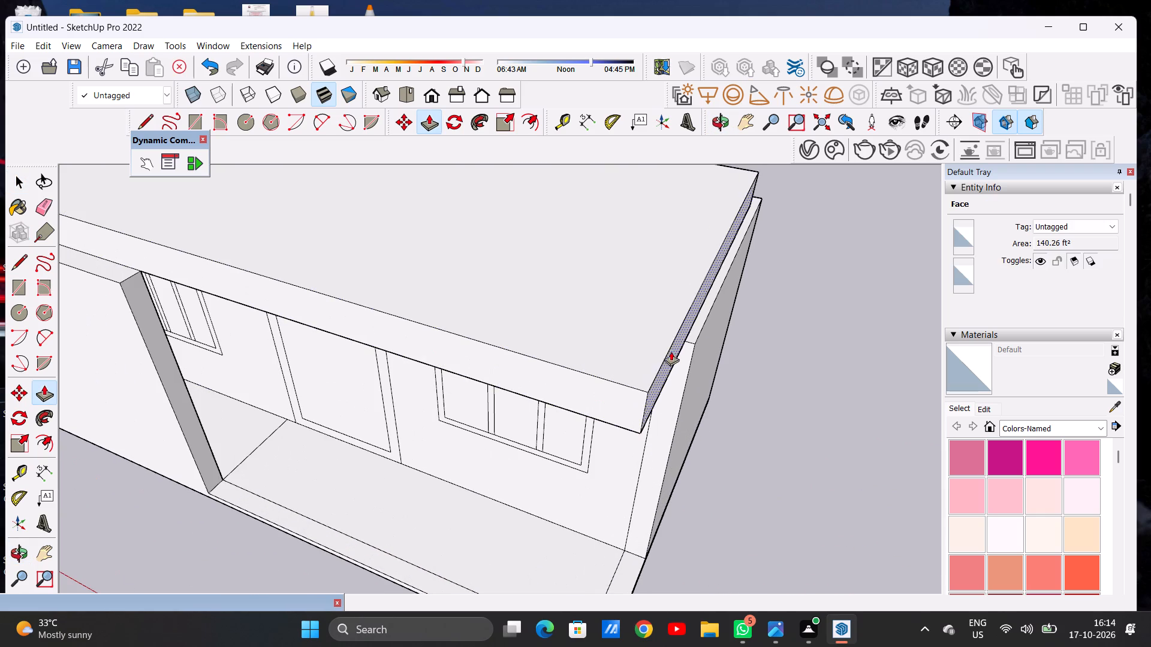
scroll(665, 362, "down", 3)
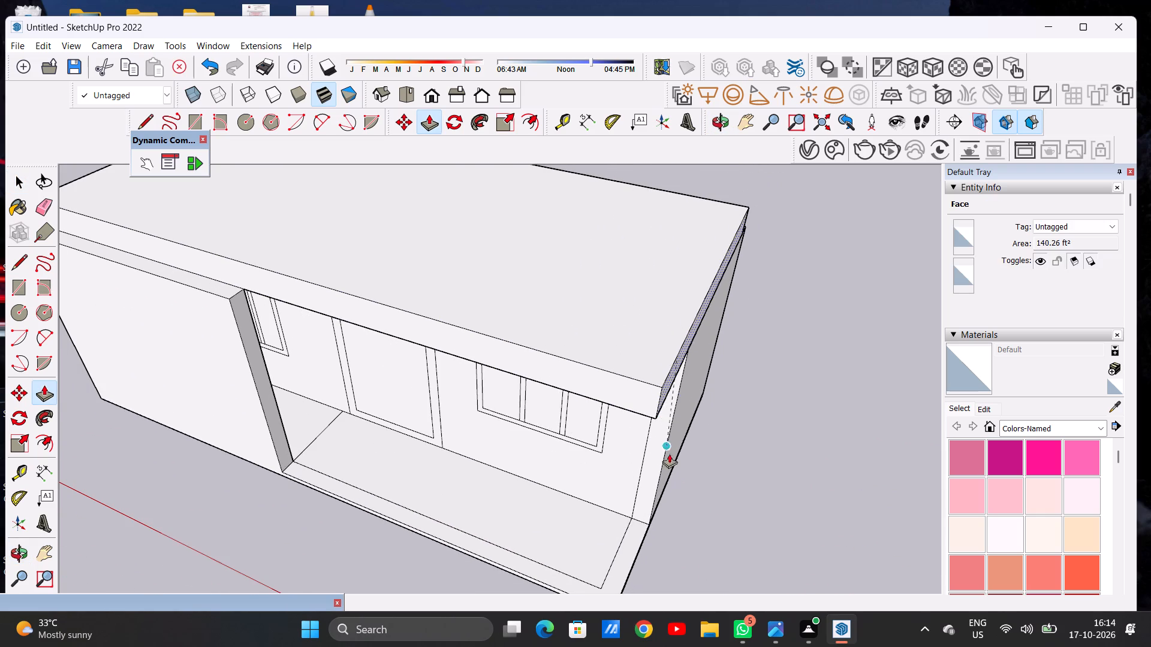
left_click(651, 527)
scroll(698, 422, "down", 4)
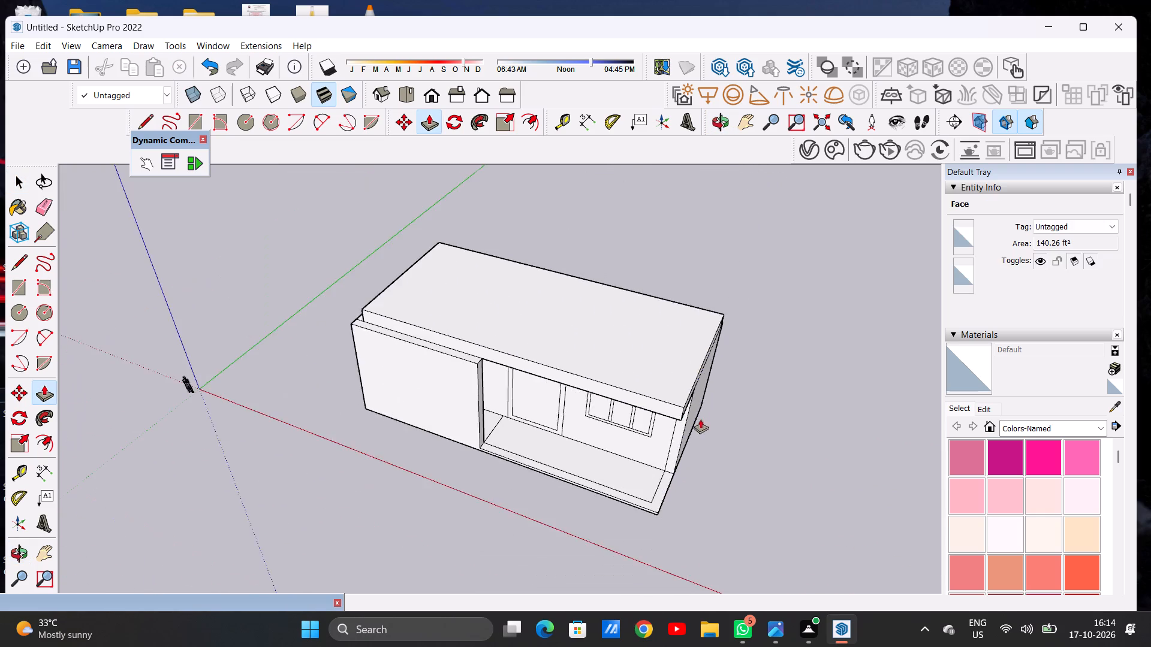
Push/Pull the roof slab's opposite short end face outward to the outer face of the side wall there.
scroll(700, 419, "down", 10)
middle_click_drag(472, 372, 888, 319)
scroll(425, 350, "up", 5)
scroll(487, 345, "up", 3)
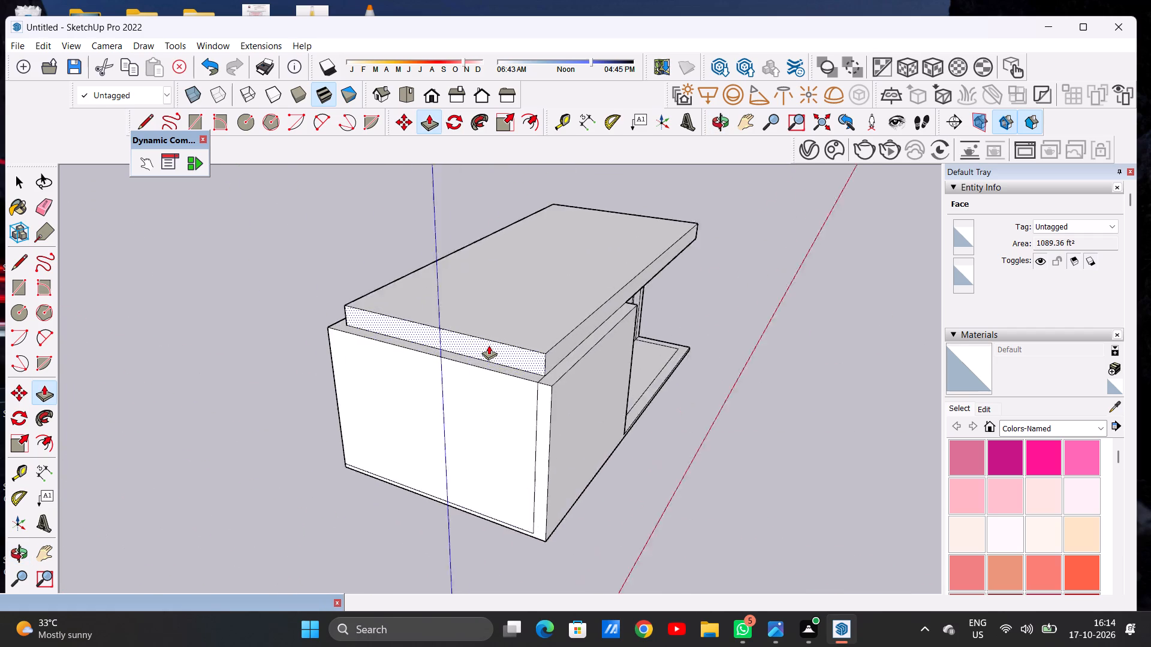
scroll(489, 345, "up", 7)
left_click(579, 365)
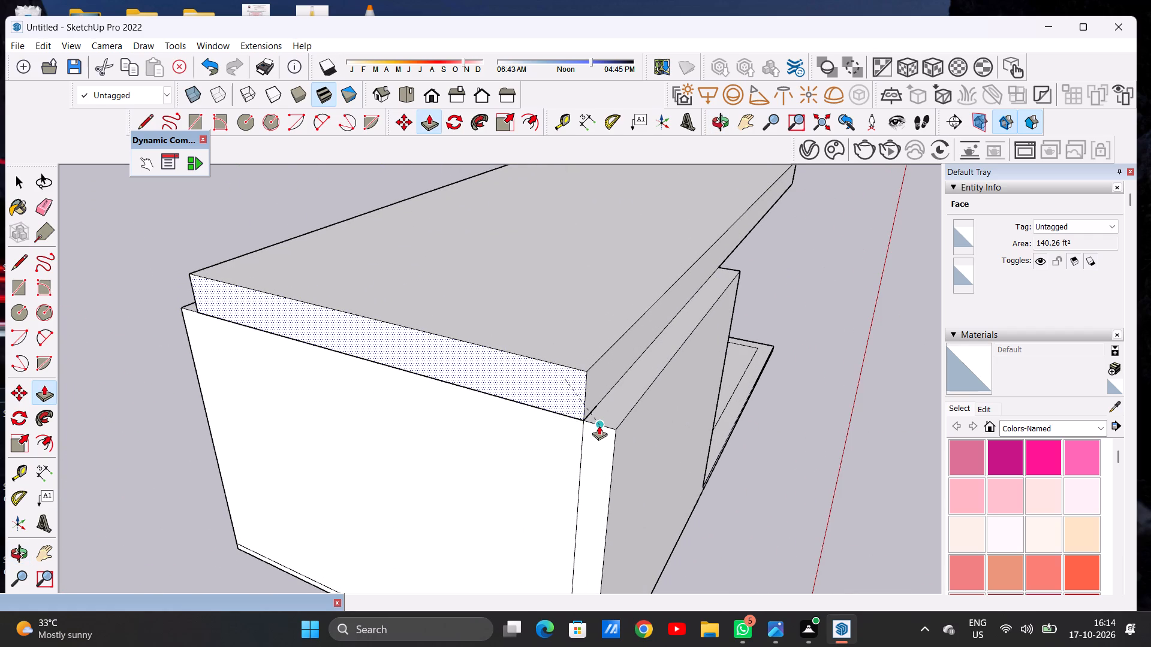
left_click(599, 425)
scroll(550, 317, "down", 13)
Push/Pull the roof slab's long rear face outward to the outer face of the rear wall.
middle_click_drag(395, 325, 631, 343)
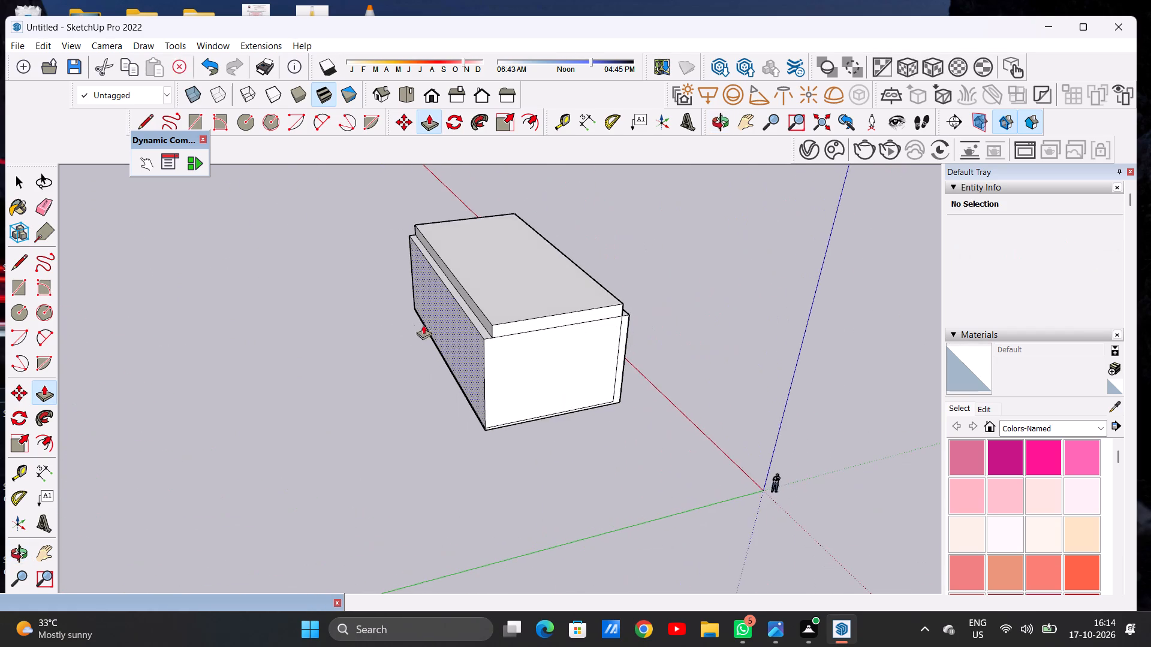
scroll(418, 325, "up", 4)
scroll(433, 327, "down", 1)
scroll(435, 328, "up", 7)
left_click(551, 331)
left_click(539, 376)
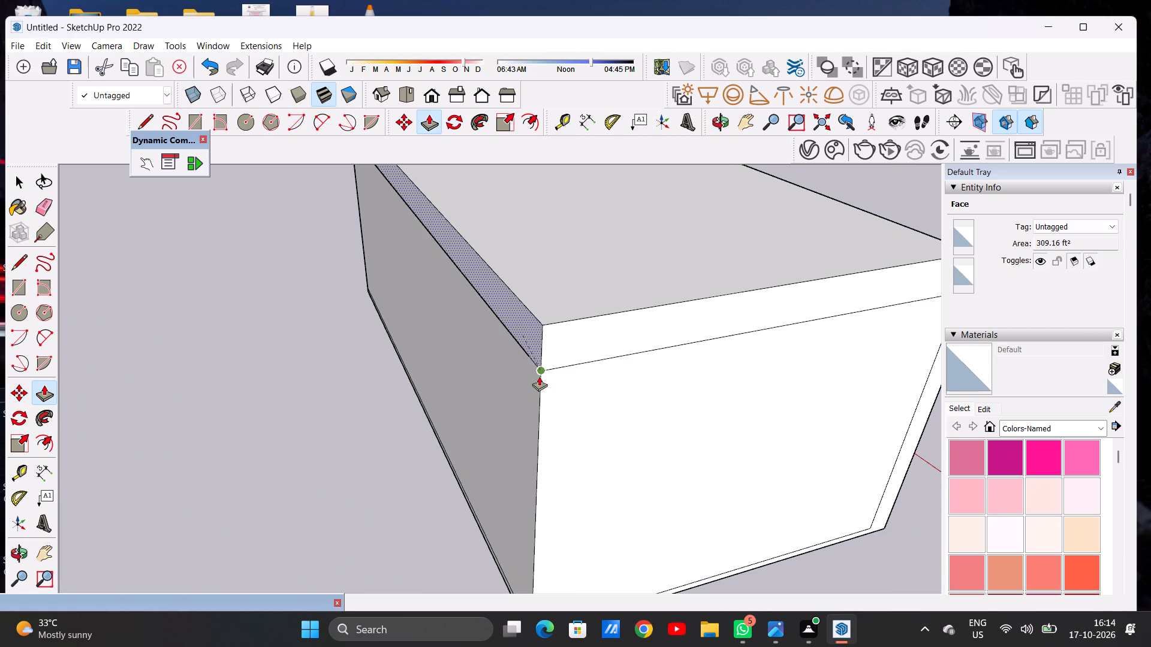
key("space")
Examine the widened roof slab's alignment with the outer walls from the front of the house.
scroll(530, 366, "down", 20)
middle_click_drag(622, 297, 236, 331)
middle_click_drag(525, 337, 344, 288)
scroll(487, 340, "up", 2)
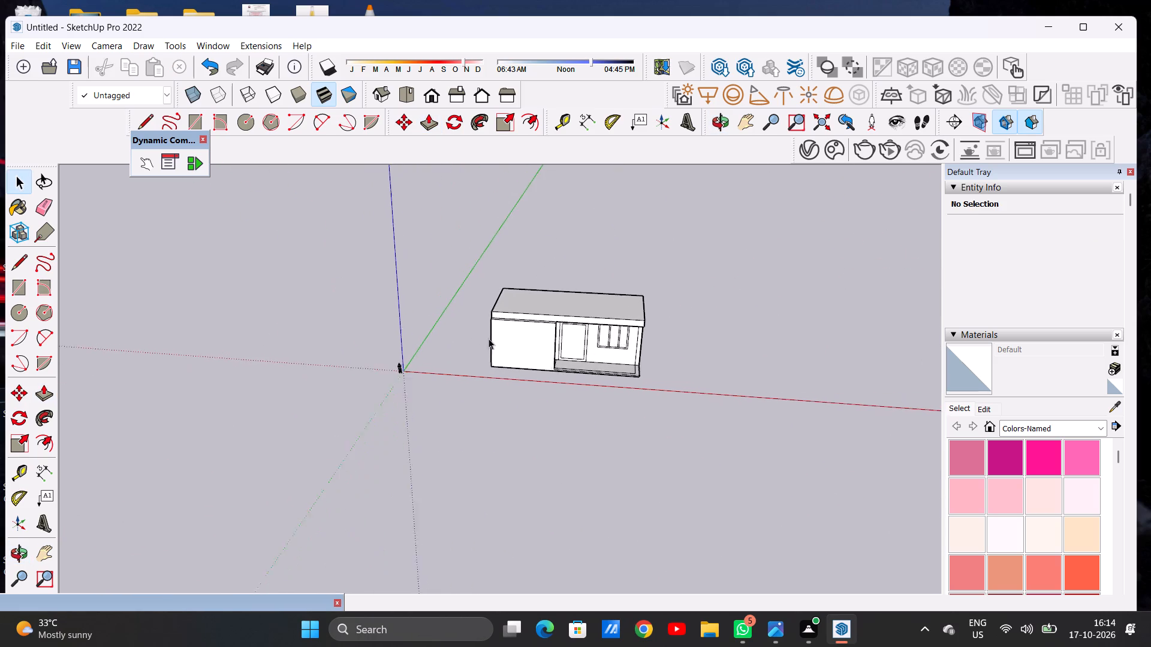
scroll(489, 338, "up", 2)
scroll(541, 319, "up", 10)
scroll(417, 352, "down", 7)
scroll(415, 346, "up", 1)
scroll(415, 346, "down", 3)
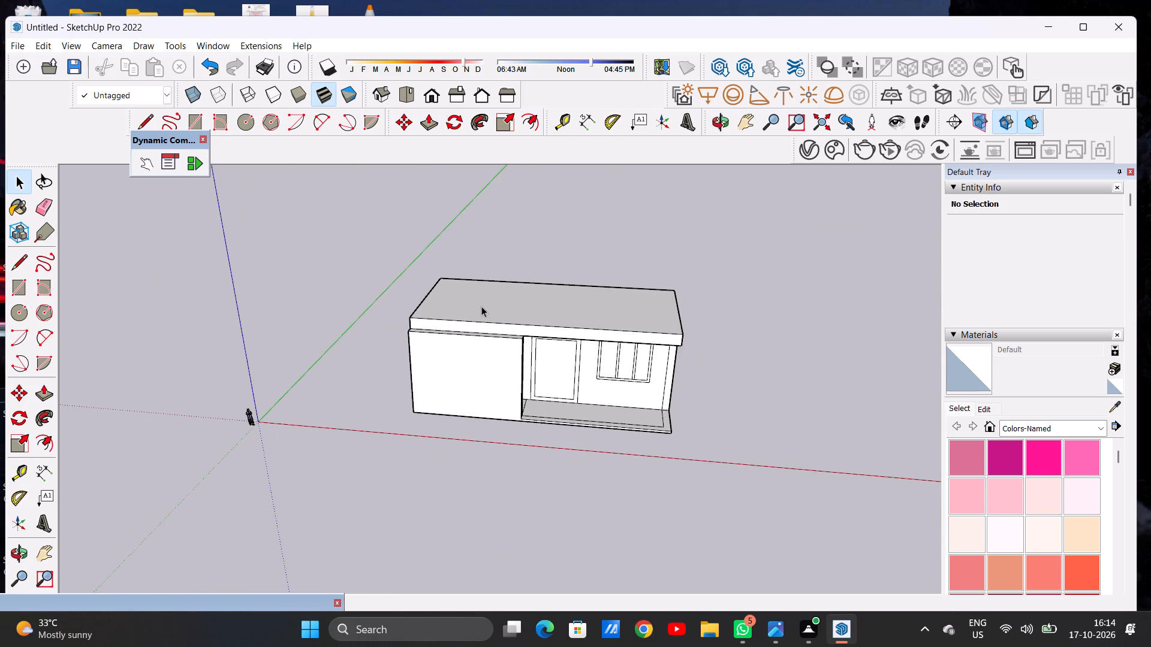
Start an Offset of the outline of the roof slab's top face.
middle_click_drag(495, 293, 520, 412)
scroll(589, 319, "down", 4)
middle_click_drag(487, 308, 489, 320)
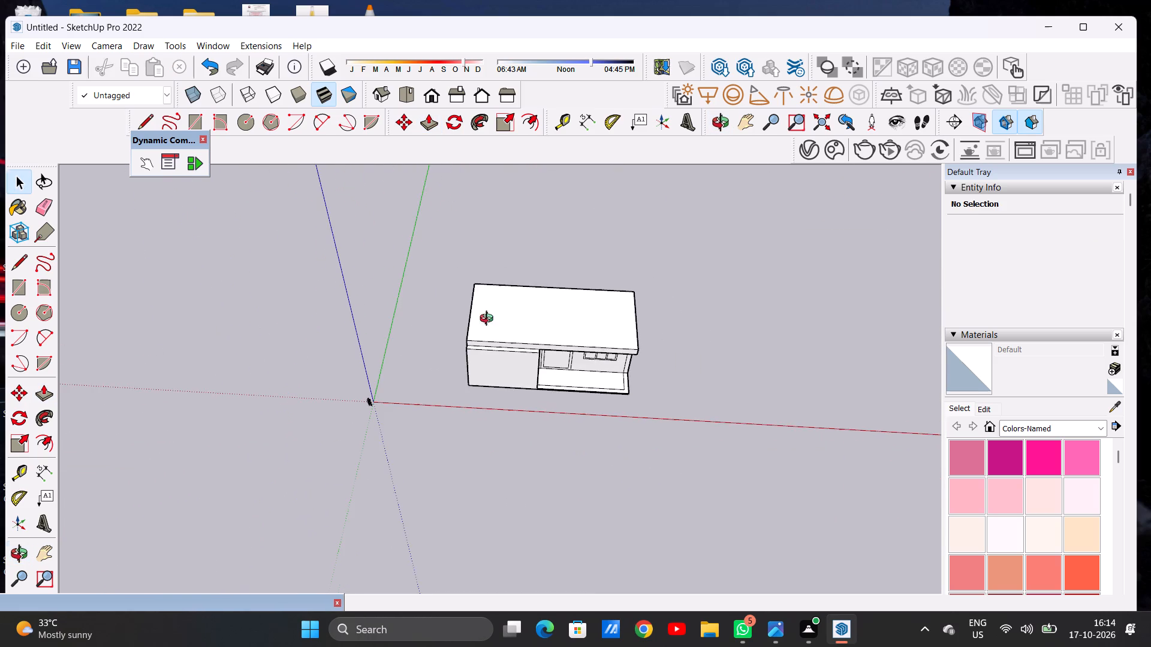
middle_click_drag(489, 320, 492, 392)
scroll(511, 322, "up", 6)
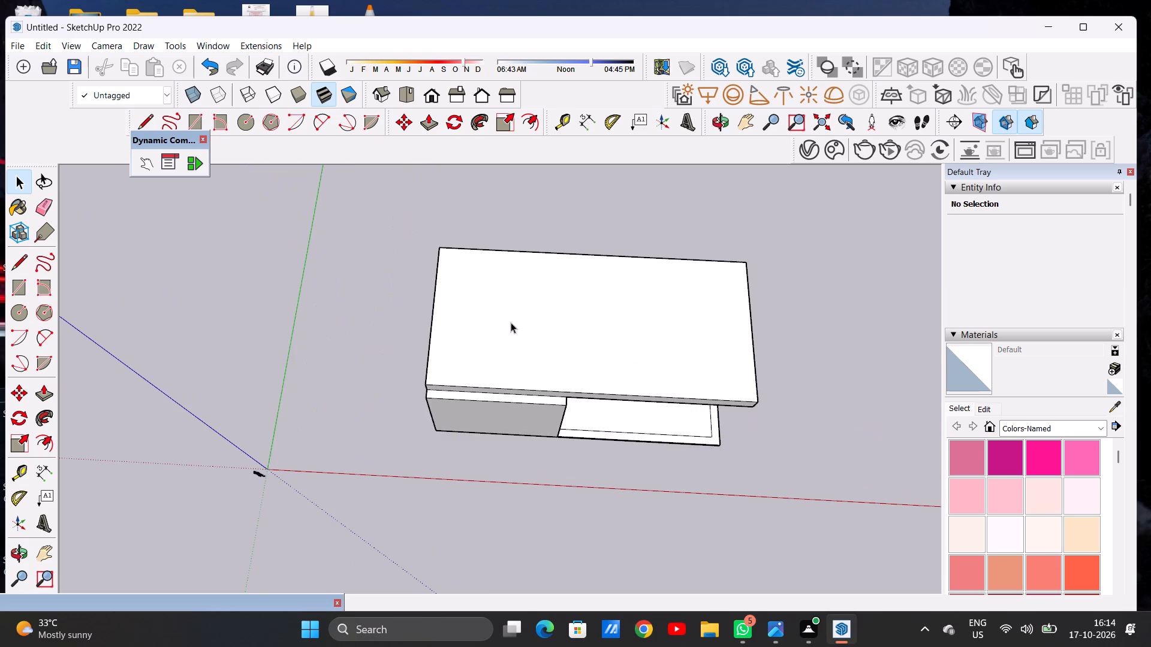
type("OF")
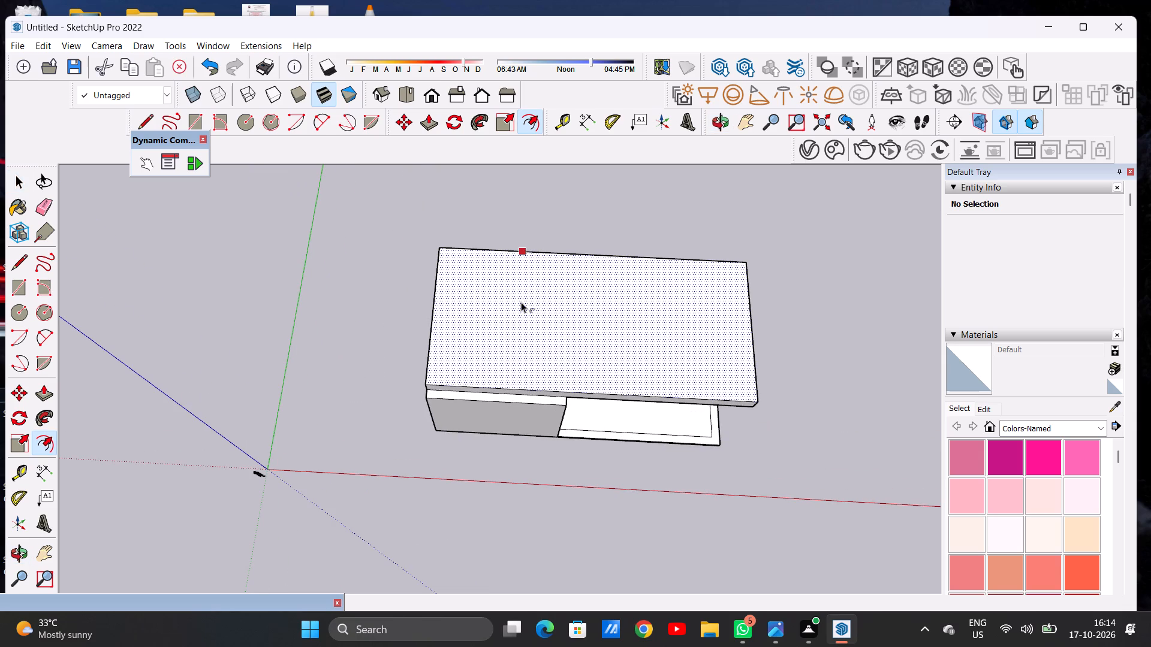
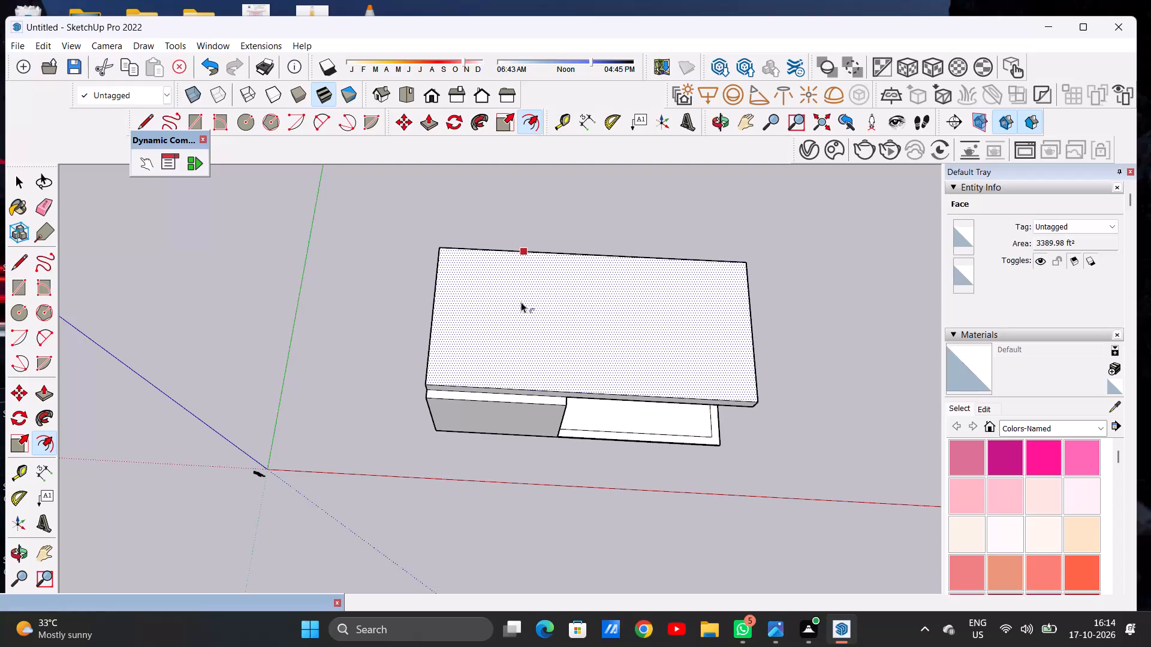
Offset the outline of the roof slab's top face inward by a narrow border.
left_click(482, 258)
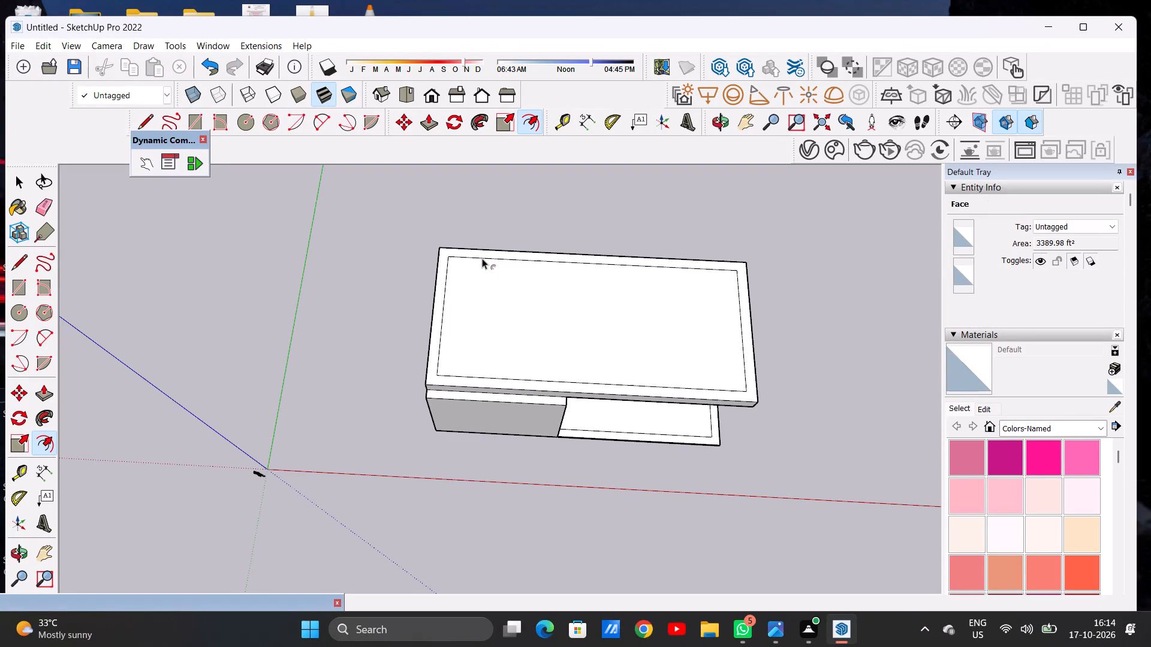
key("space")
Draw a short line across the roof's front border, from the outer edge above the porch wall corner to the inner outline.
scroll(389, 332, "down", 8)
scroll(438, 357, "up", 6)
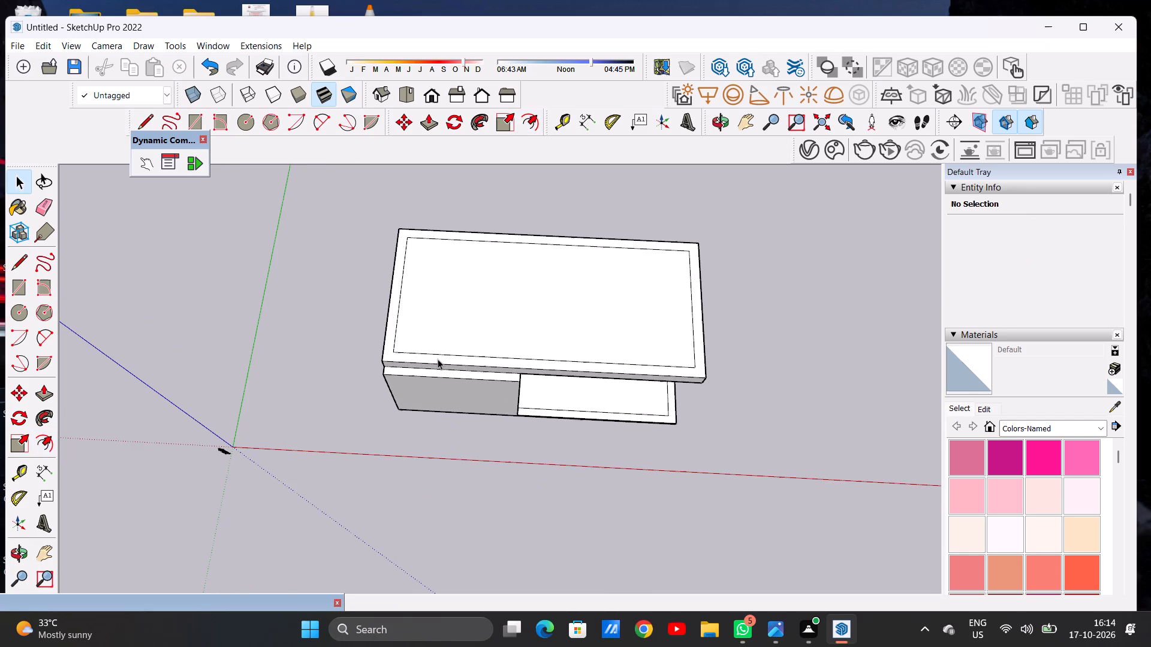
scroll(514, 379, "up", 2)
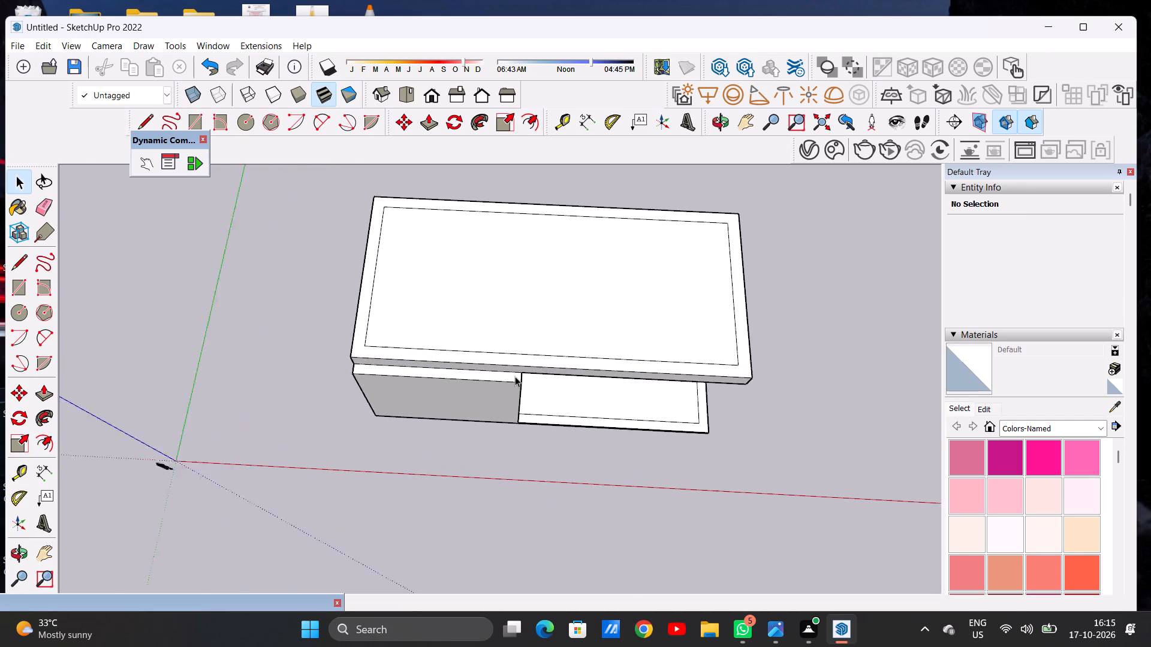
scroll(515, 376, "up", 2)
key("l")
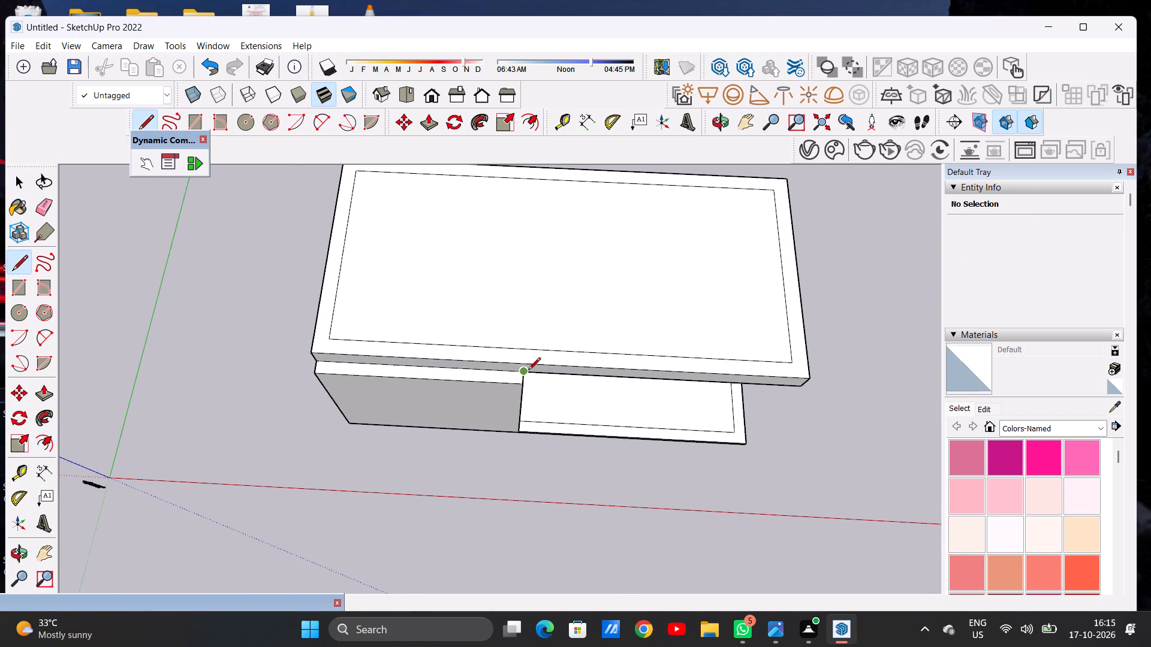
scroll(528, 371, "up", 1)
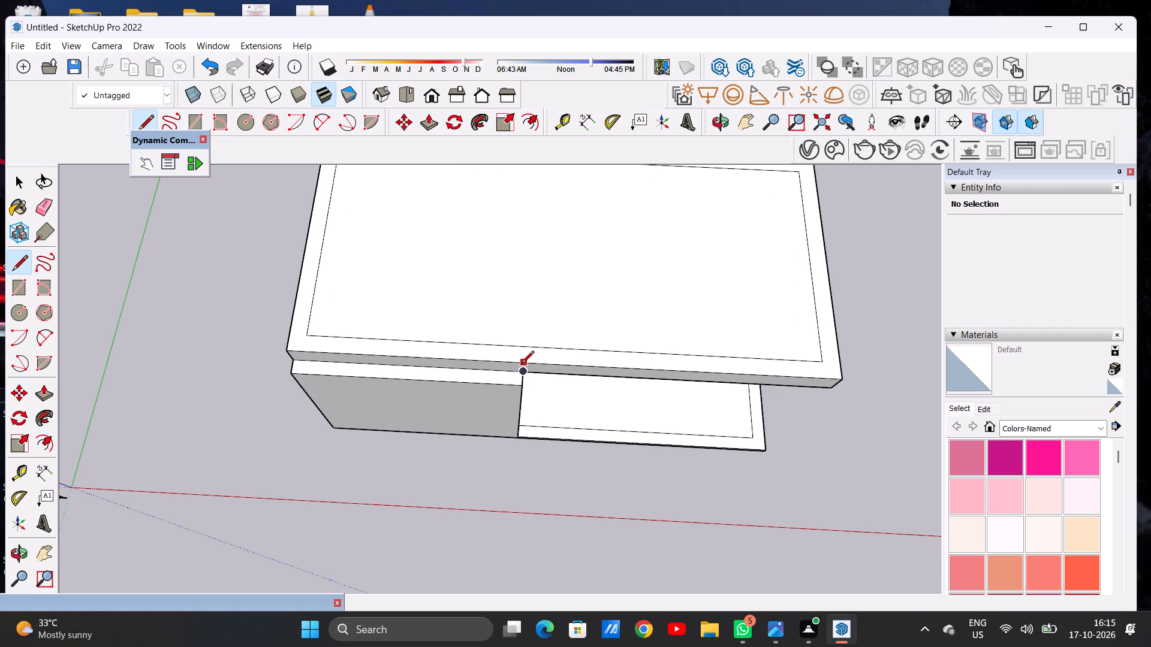
left_click(523, 362)
left_click(526, 347)
key("space")
Draw a short line from the inner outline's front corner, on the side away from the porch, to the slab's side edge.
key("l")
scroll(308, 361, "up", 2)
scroll(308, 361, "down", 1)
scroll(308, 361, "up", 1)
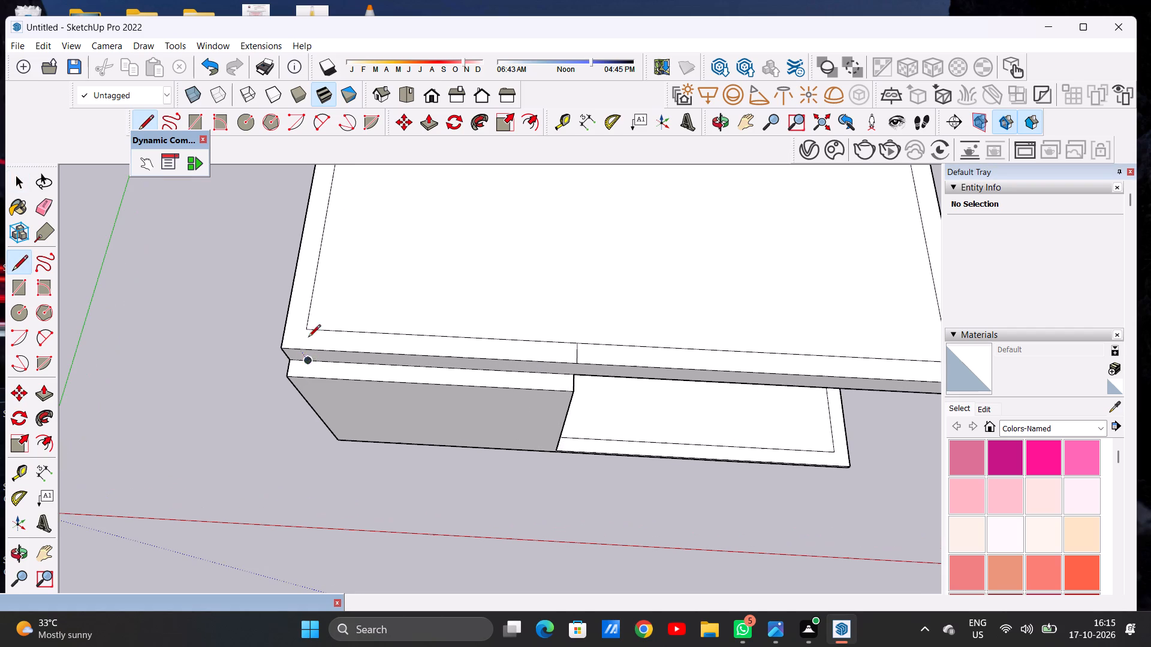
left_click(306, 329)
left_click(285, 322)
key("space")
scroll(374, 369, "down", 7)
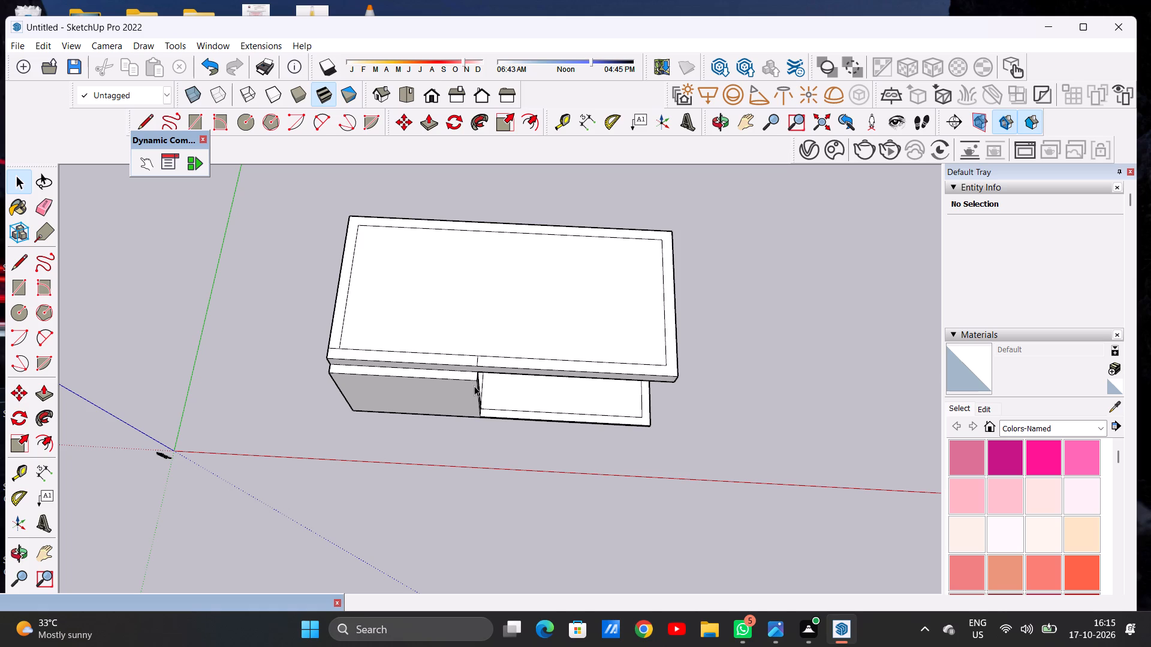
Draw an L-shaped line on the roof top from the inner outline's rear edge forward and across to its side edge.
scroll(489, 384, "down", 1)
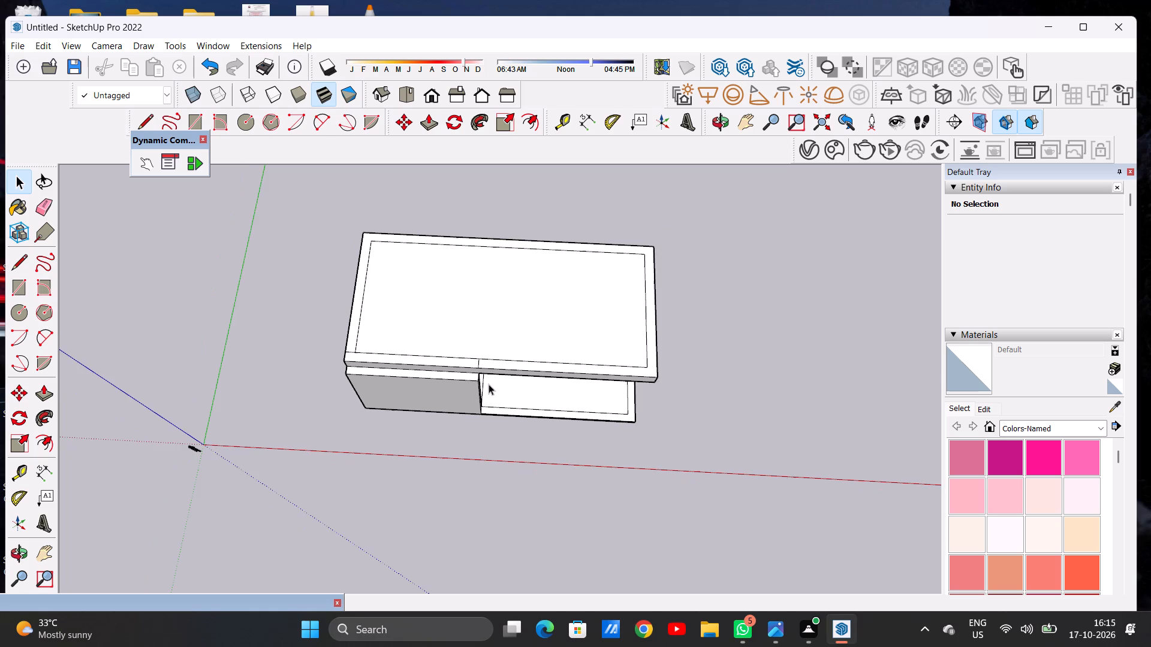
scroll(478, 371, "down", 4)
scroll(498, 365, "up", 3)
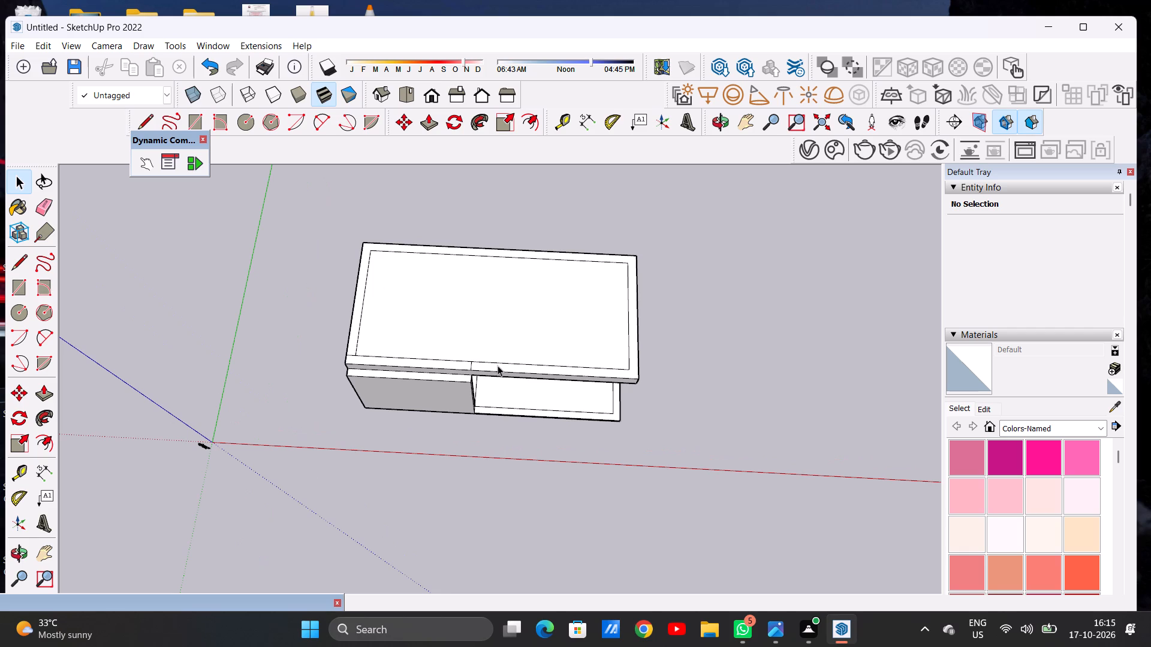
key("l")
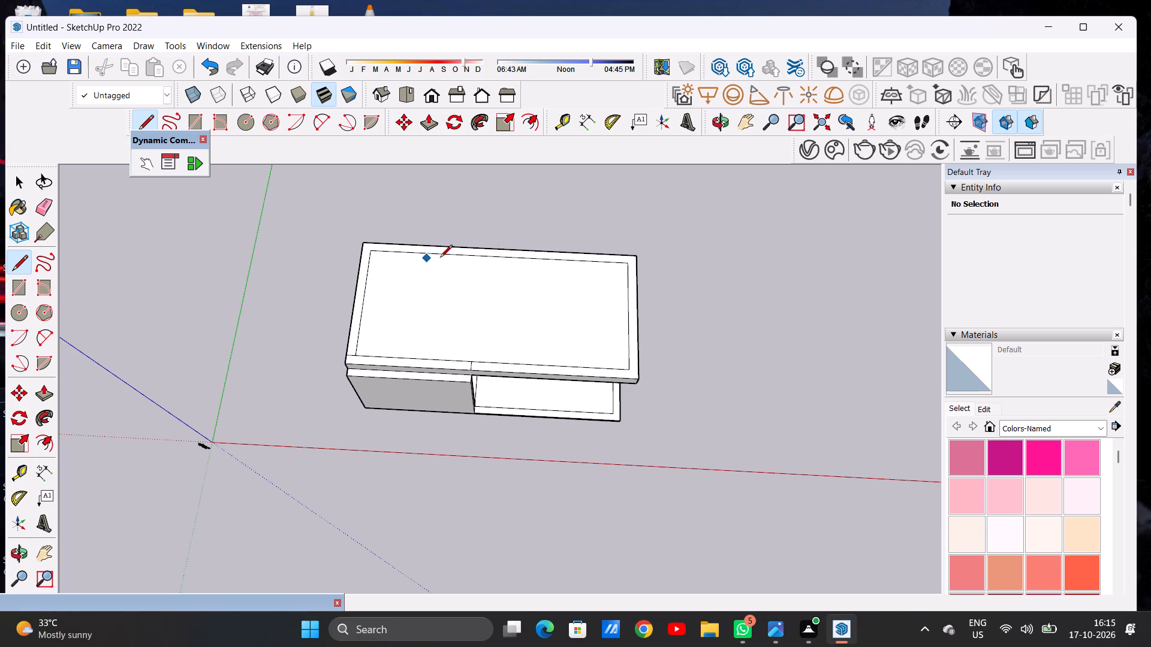
left_click(556, 260)
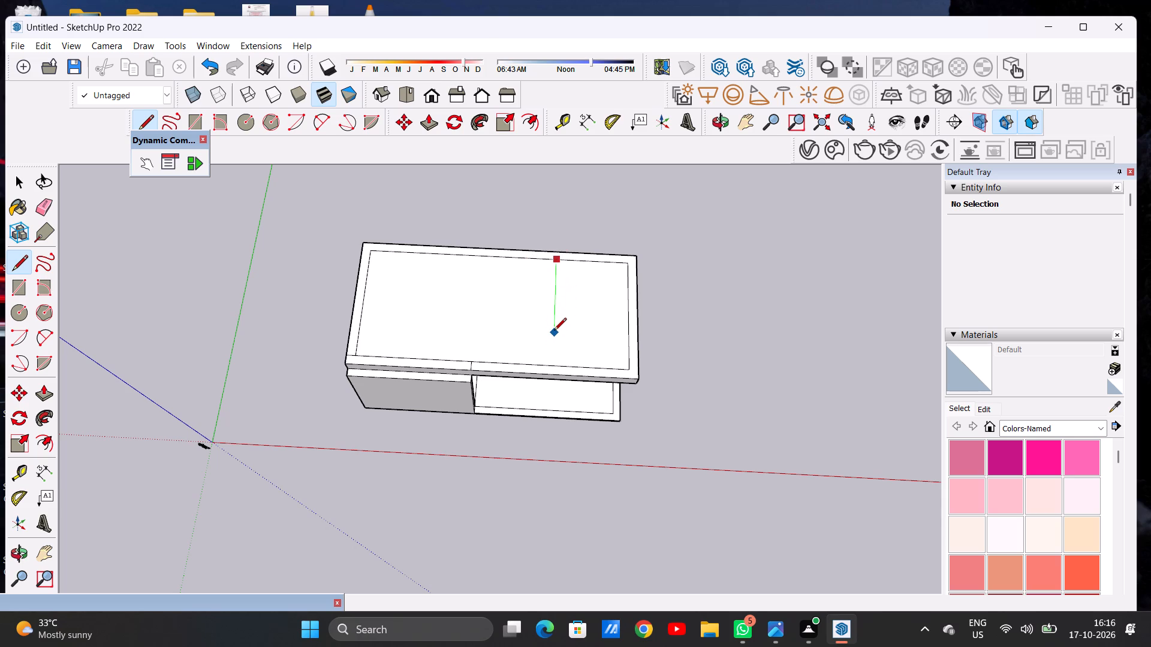
left_click(554, 330)
left_click(369, 318)
key("space")
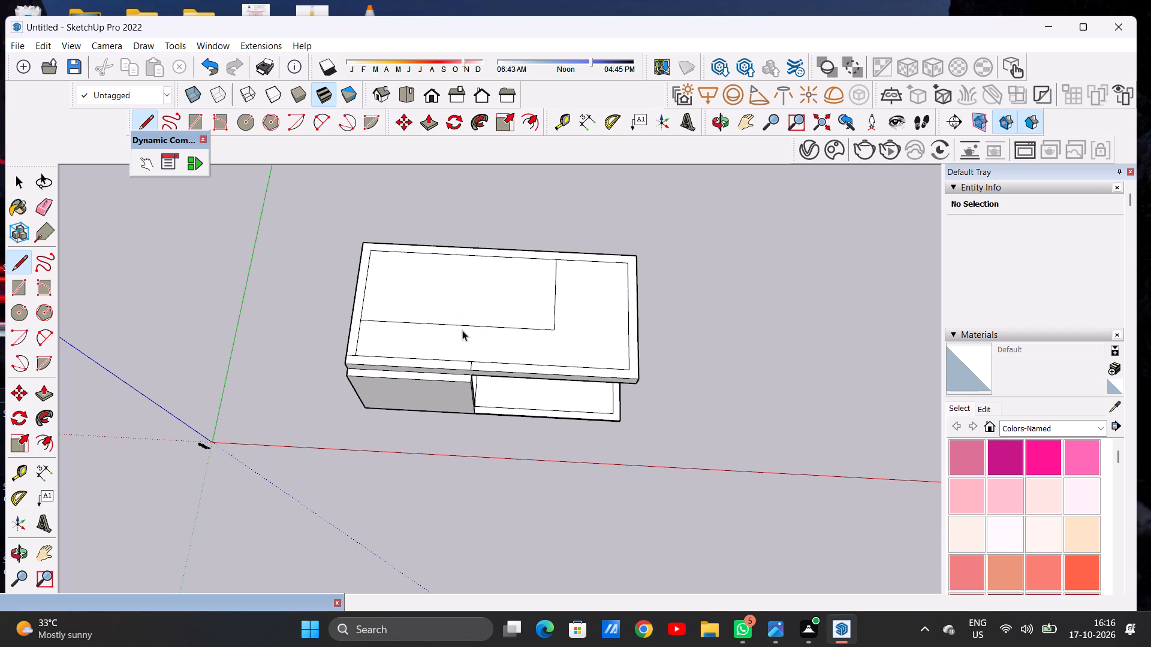
Extend the L-shaped line's corner toward the porch-side end and draw a new return line to the inner outline's rear edge.
scroll(496, 334, "down", 5)
middle_click_drag(496, 341, 526, 292)
scroll(537, 318, "up", 4)
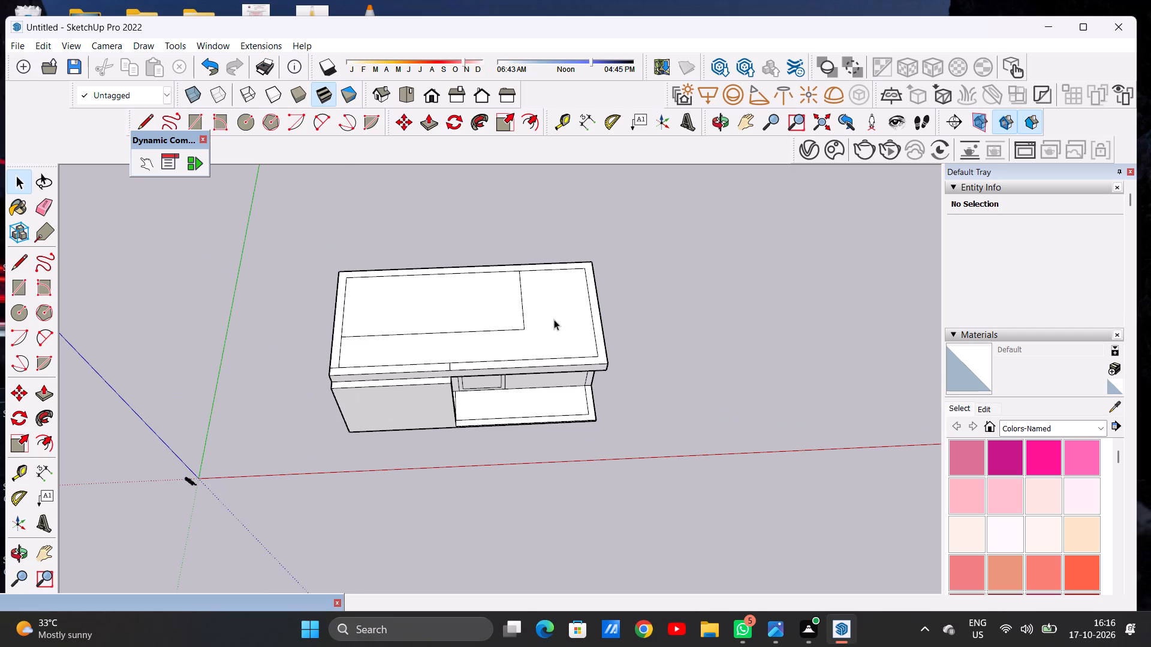
middle_click_drag(554, 319, 532, 407)
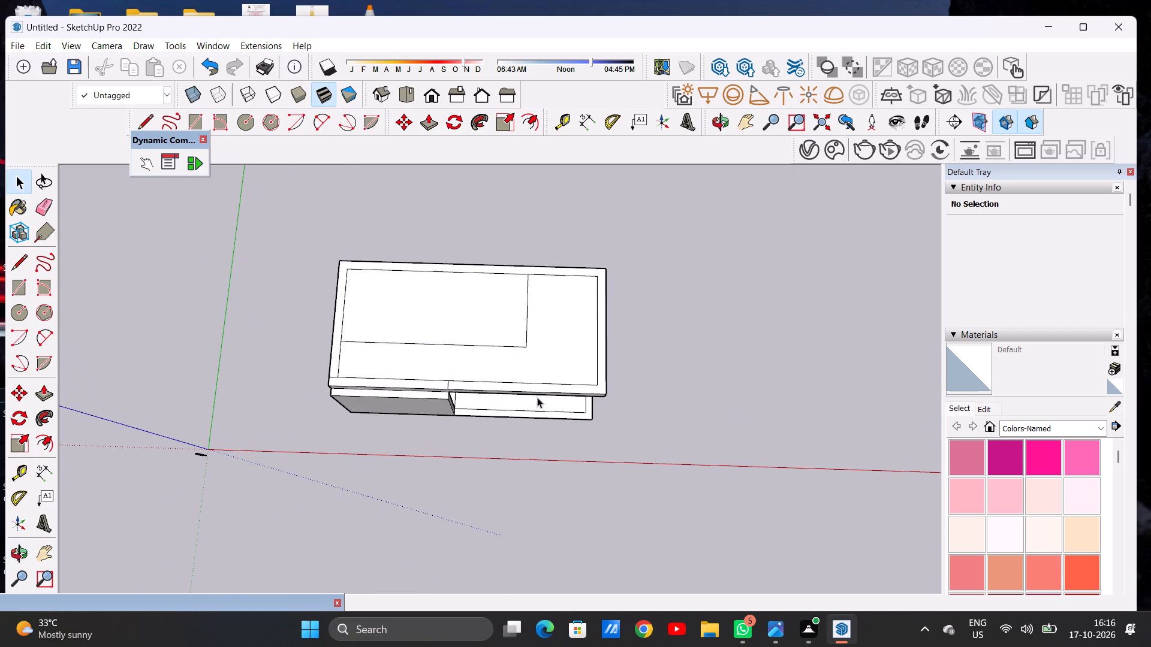
key("l")
scroll(530, 357, "up", 5)
scroll(530, 357, "down", 1)
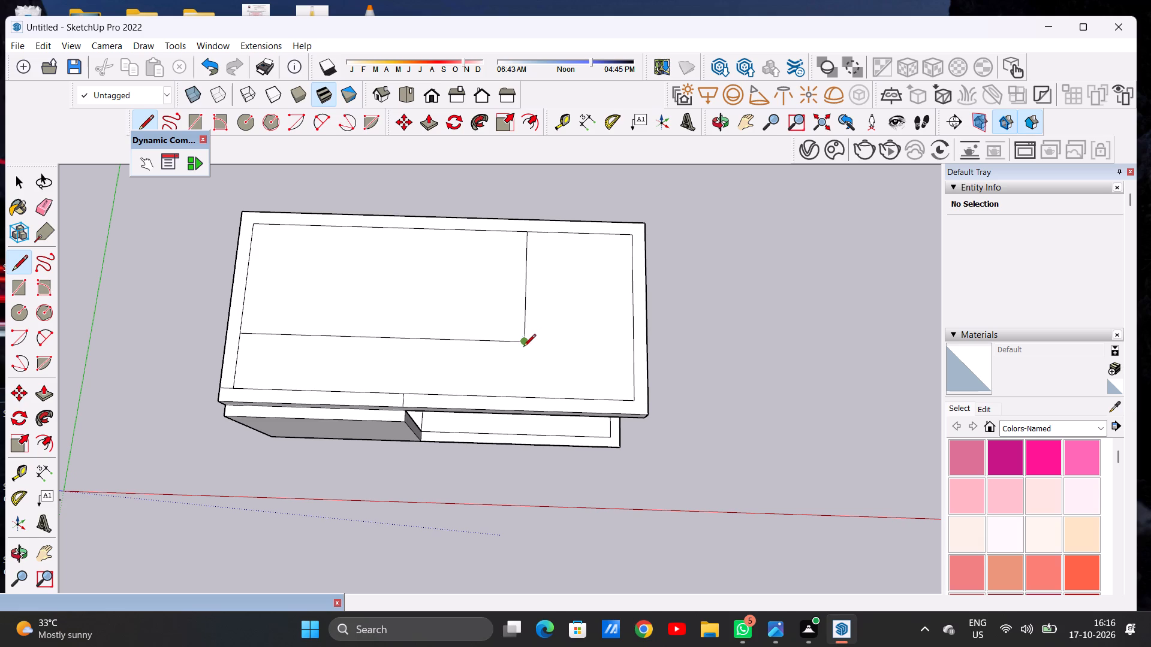
left_click(520, 341)
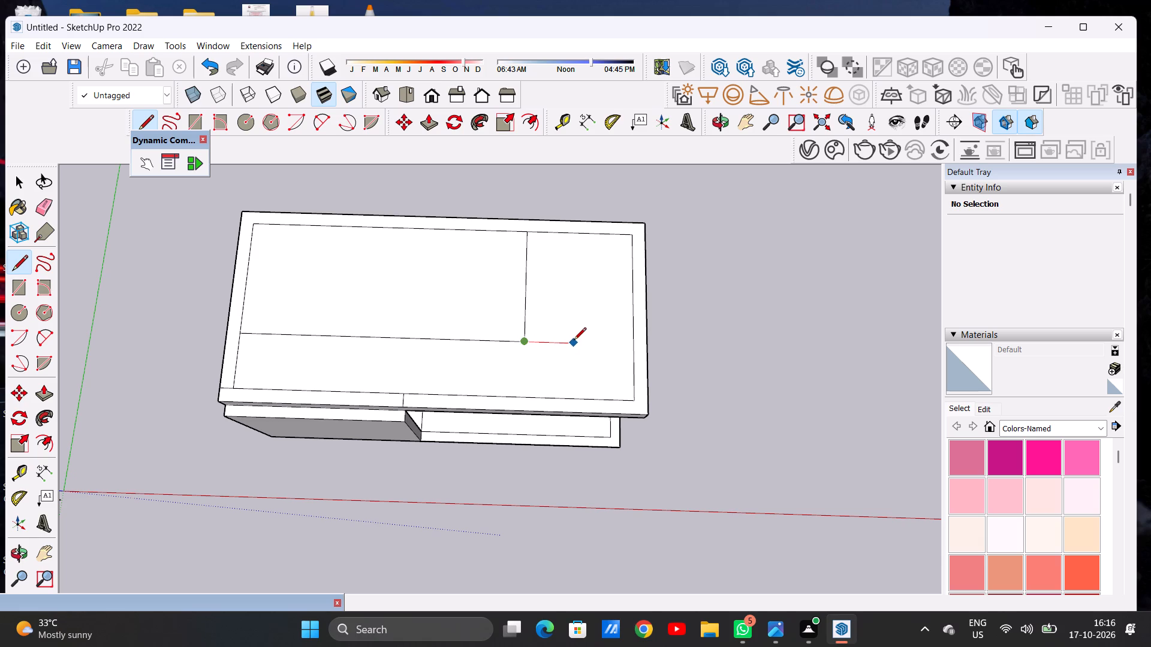
left_click(574, 341)
left_click(576, 234)
key("space")
Erase the original return line inside the enlarged rectangle on the roof top.
key("e")
left_click_drag(523, 276, 533, 273)
key("space")
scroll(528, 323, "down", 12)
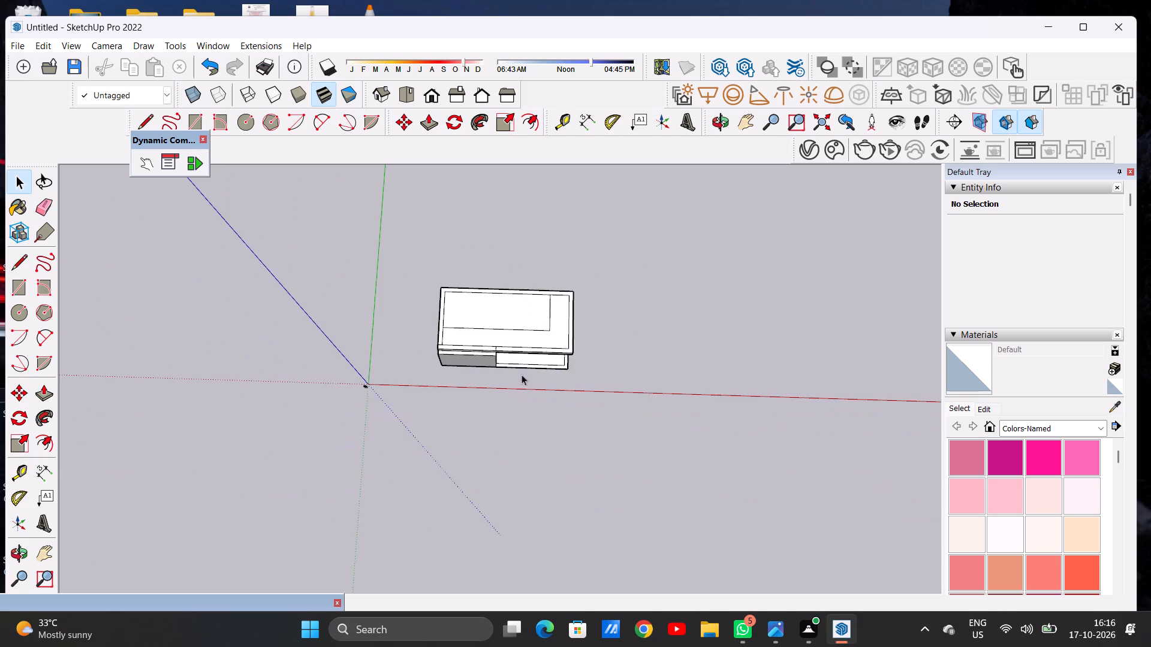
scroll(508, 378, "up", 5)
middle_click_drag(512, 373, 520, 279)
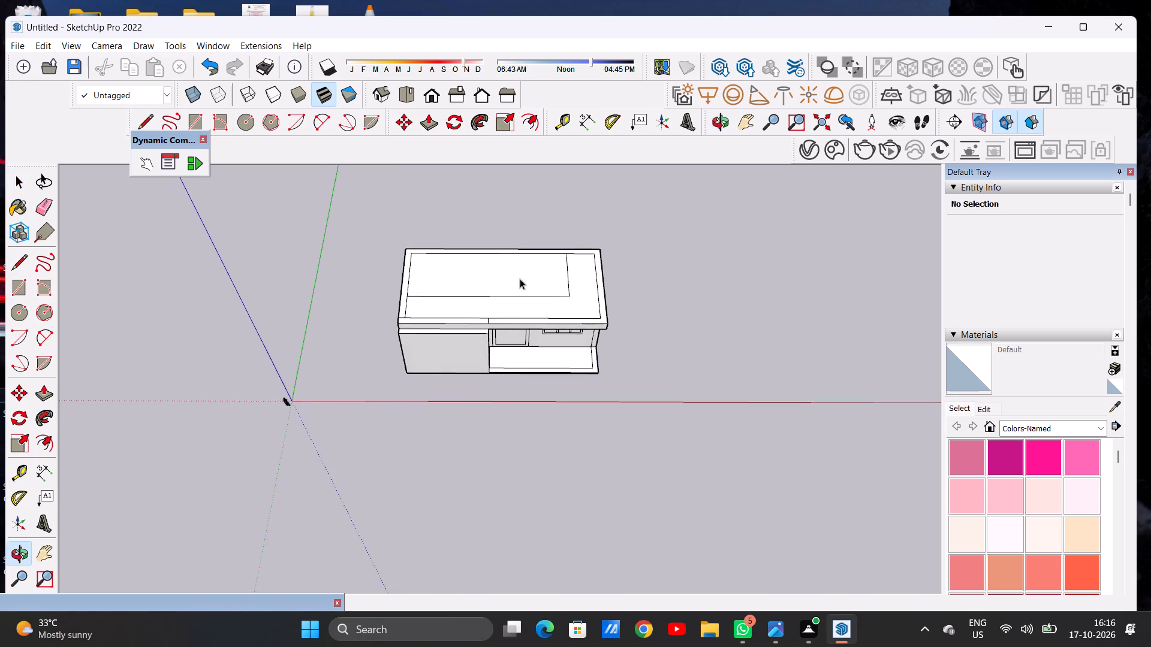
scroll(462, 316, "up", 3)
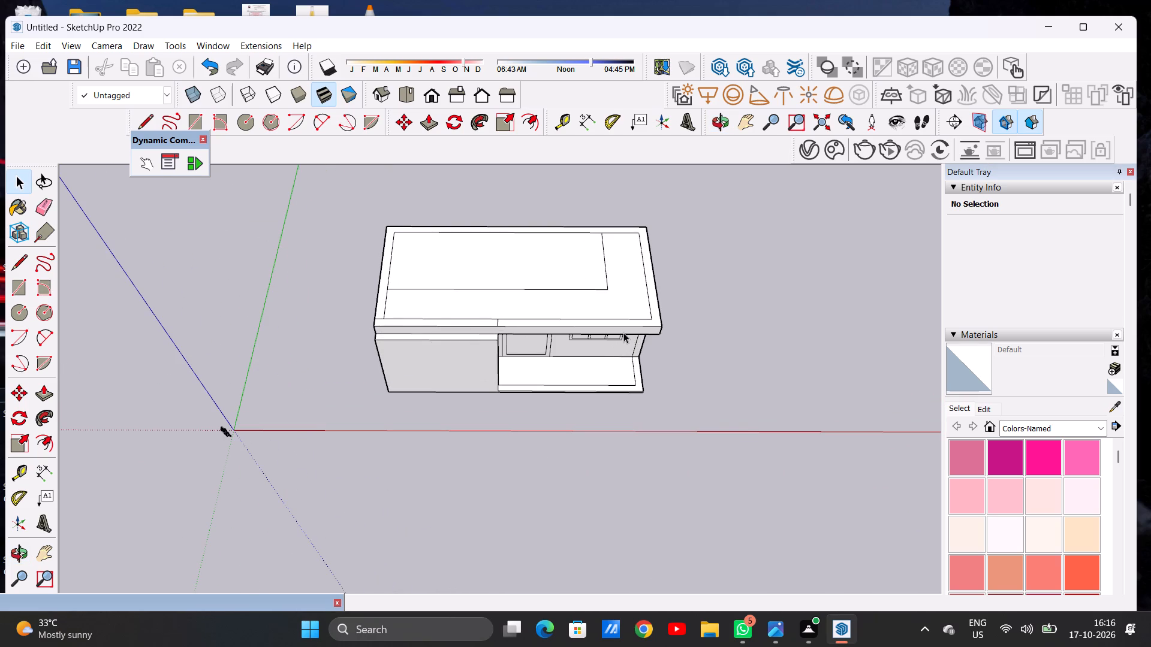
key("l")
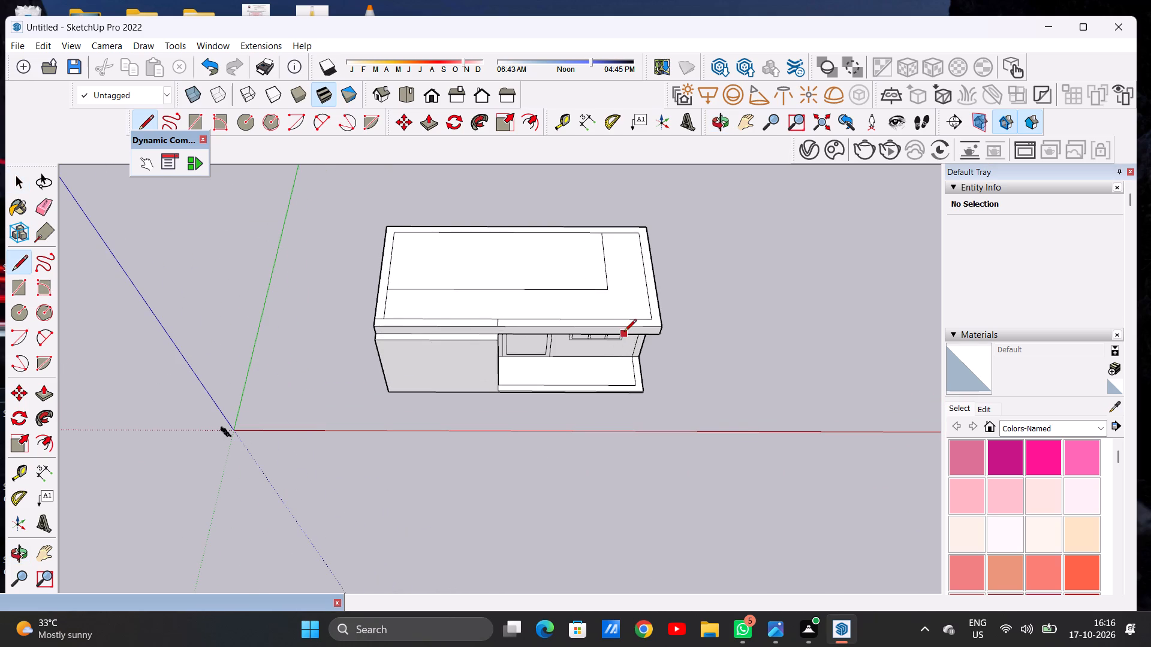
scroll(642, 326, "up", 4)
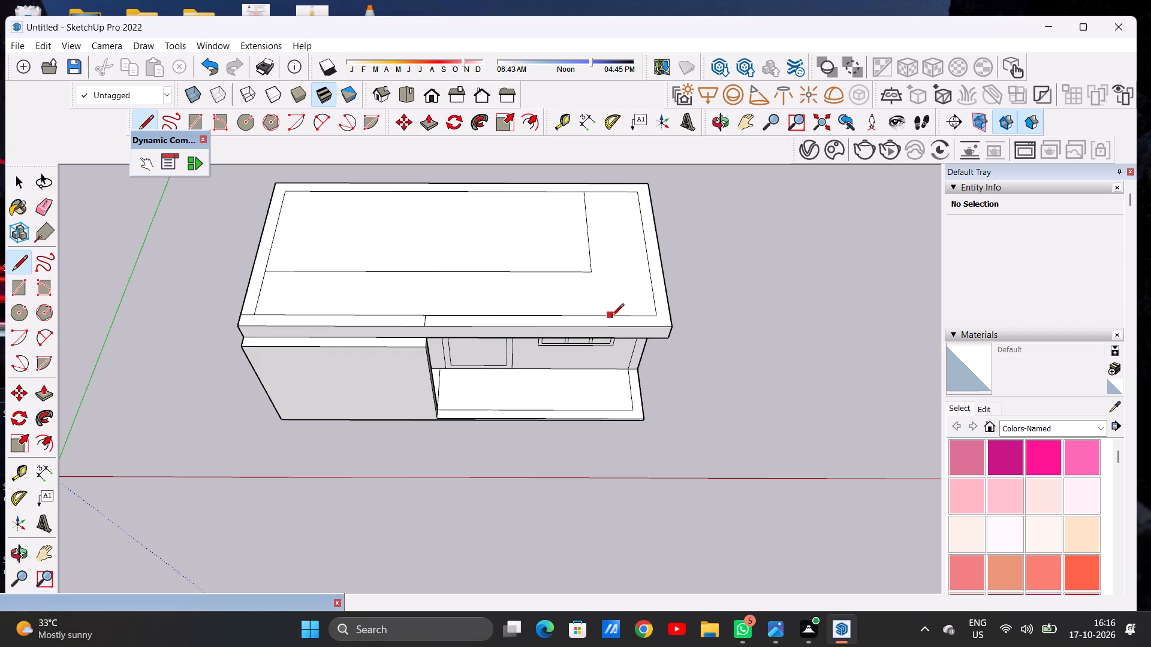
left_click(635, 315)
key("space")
Draw a vertical line across the roof slab's front face, from the porch wall corner up to the top border's dividing line.
scroll(463, 344, "down", 3)
middle_click_drag(435, 375, 553, 282)
scroll(427, 334, "up", 2)
scroll(432, 331, "down", 1)
scroll(432, 331, "up", 6)
key("l")
scroll(444, 329, "up", 5)
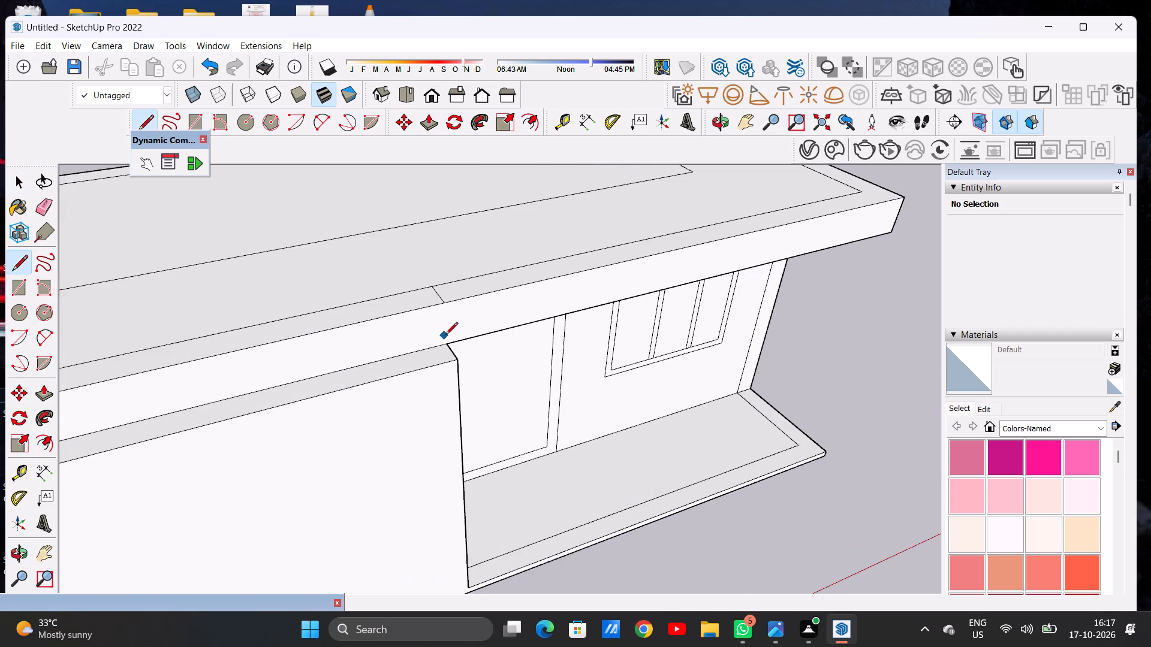
left_click(448, 347)
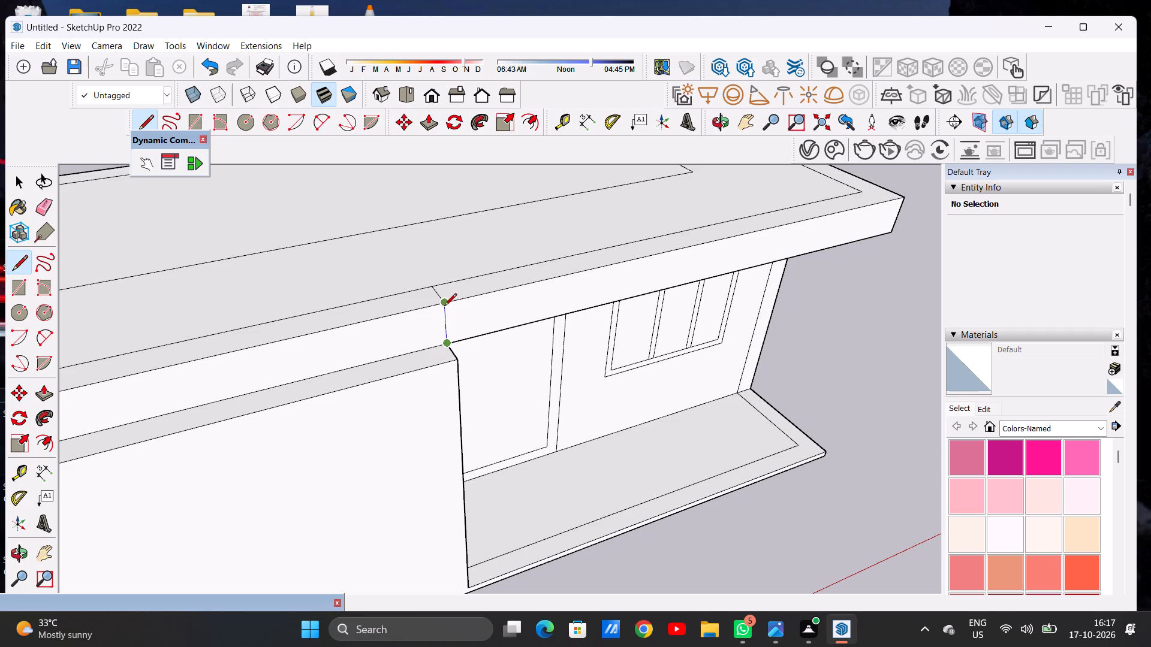
left_click(441, 305)
key("space")
Push/Pull the roof slab's front face above the porch outward to form an overhang.
type("P")
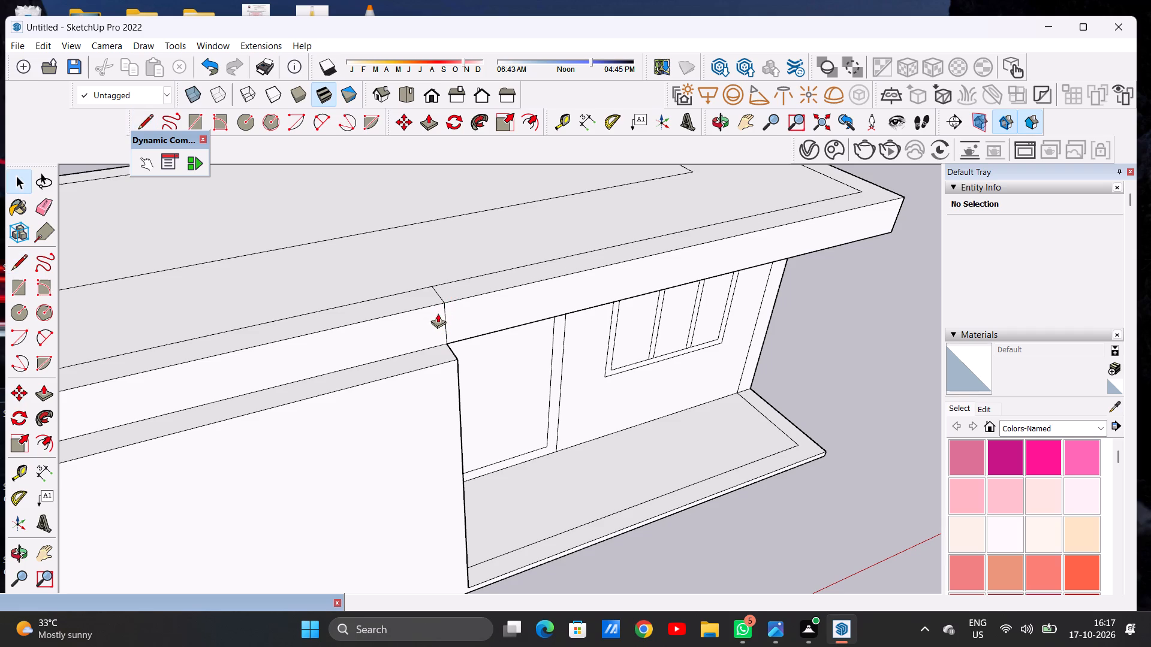
left_click(469, 313)
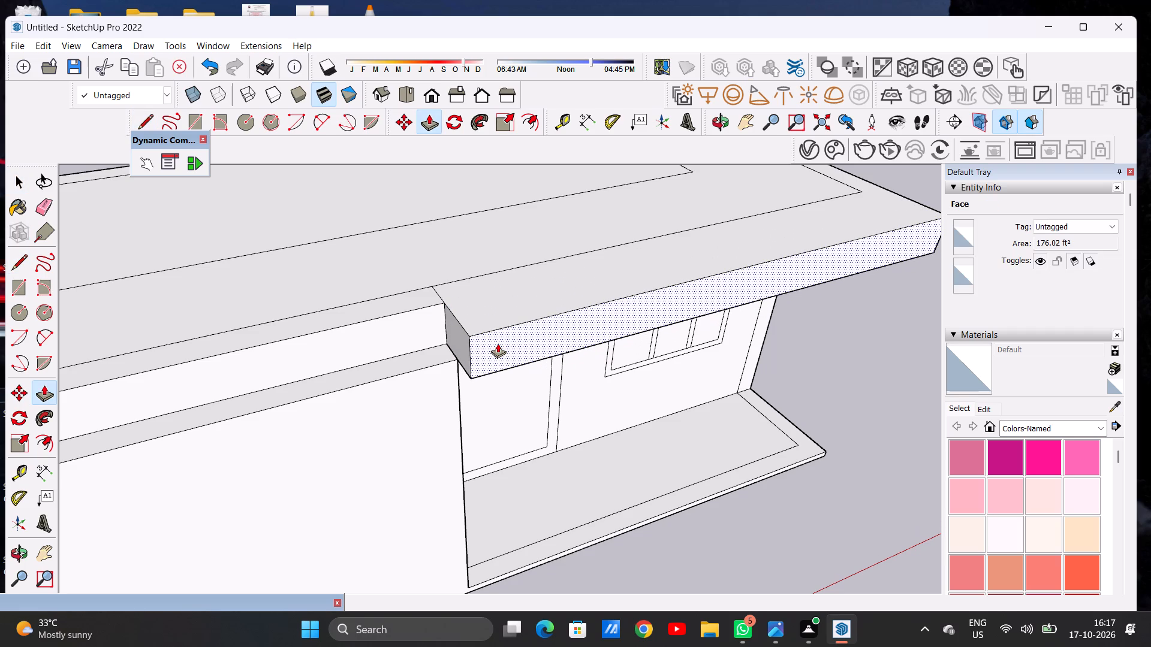
left_click(498, 343)
Push/Pull the roof slab's side face at the porch end outward past the side wall to form an overhang.
scroll(507, 367, "down", 14)
scroll(588, 325, "up", 1)
middle_click_drag(588, 325, 393, 328)
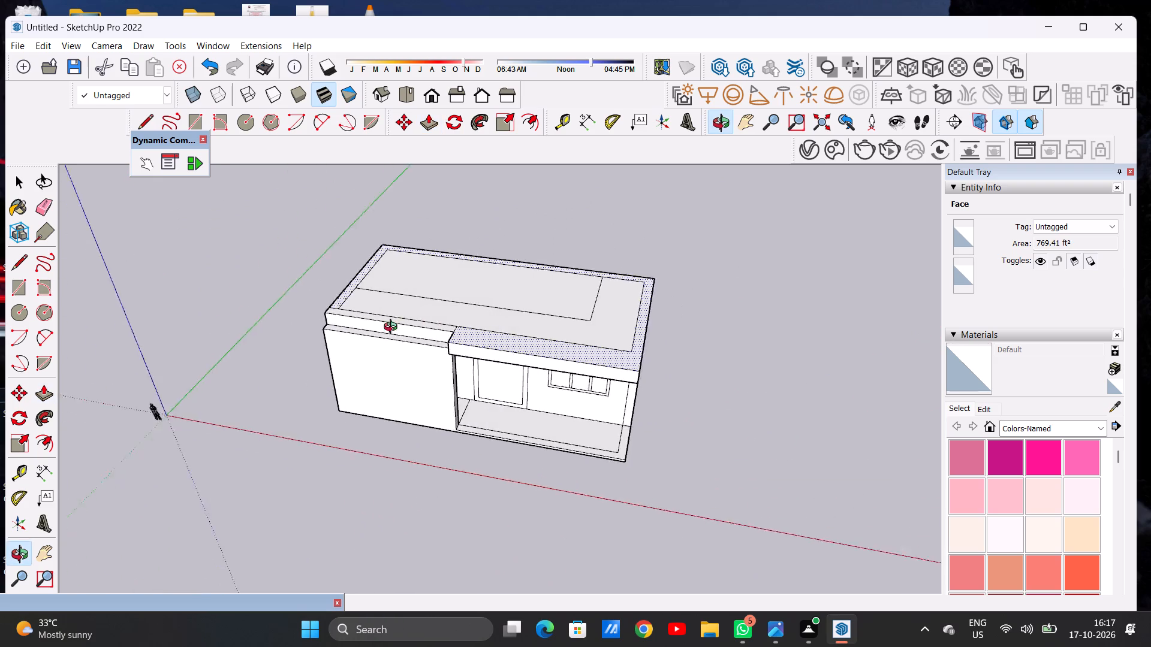
middle_click_drag(393, 328, 325, 298)
scroll(649, 363, "up", 2)
scroll(649, 363, "down", 1)
scroll(649, 363, "up", 9)
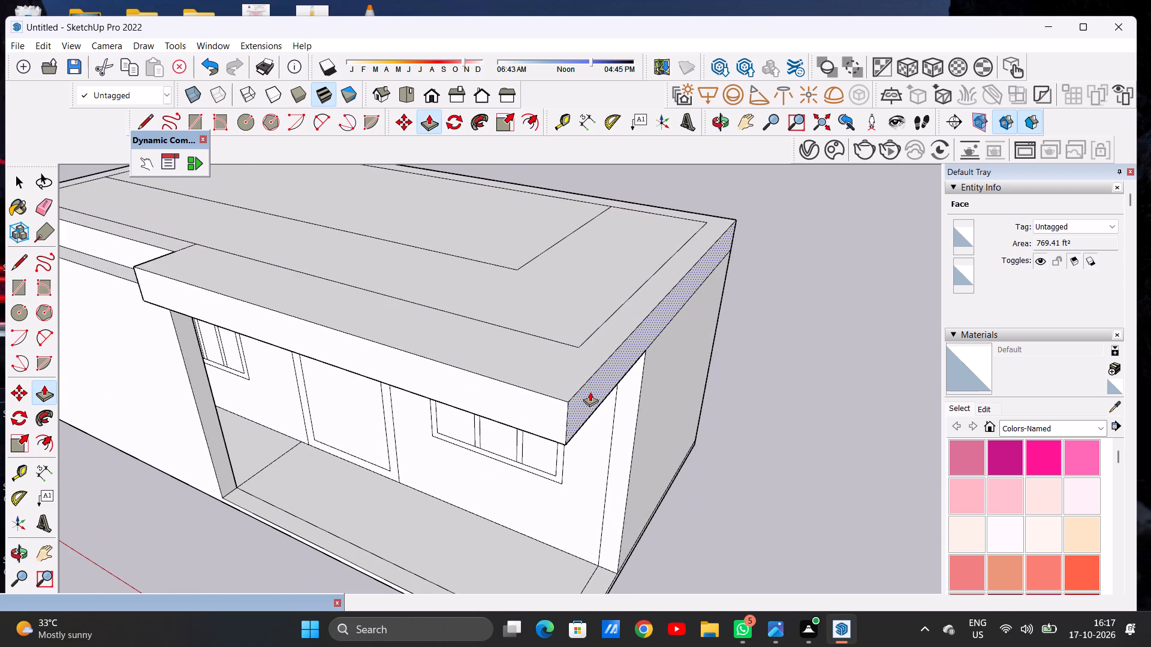
left_click(590, 392)
left_click(649, 399)
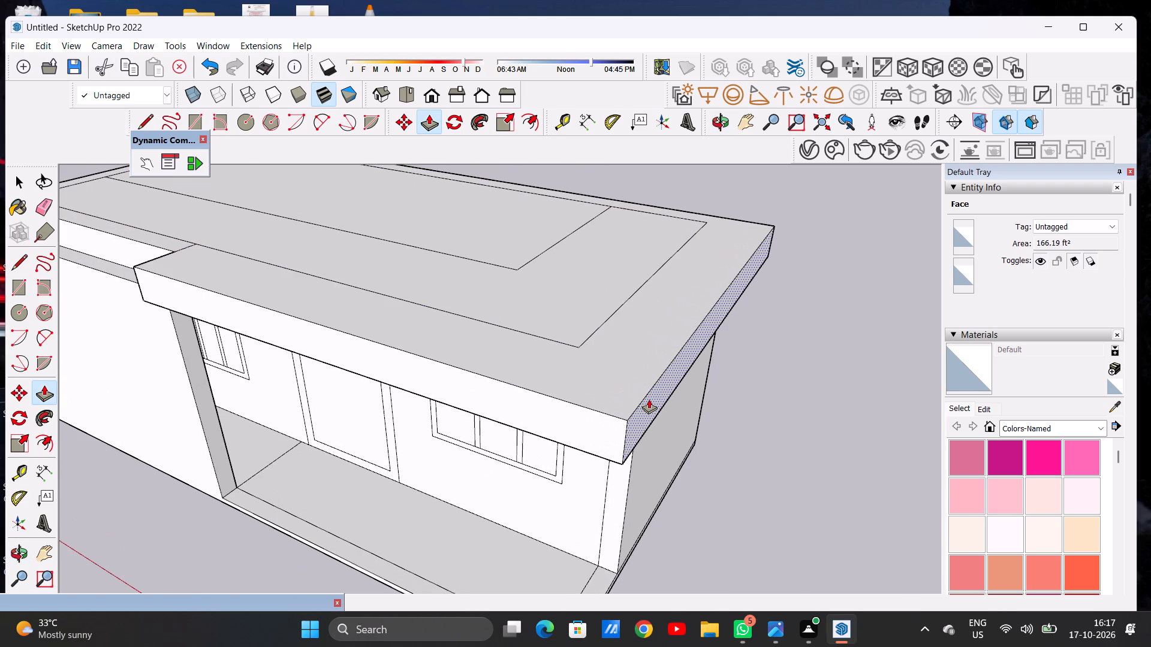
key("space")
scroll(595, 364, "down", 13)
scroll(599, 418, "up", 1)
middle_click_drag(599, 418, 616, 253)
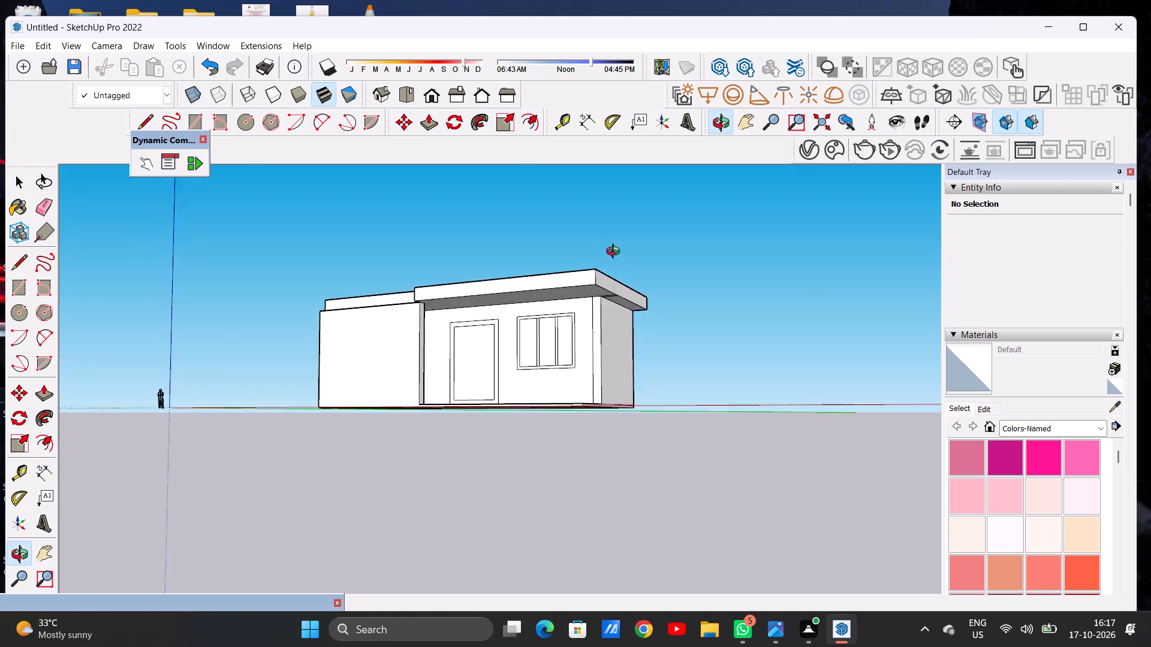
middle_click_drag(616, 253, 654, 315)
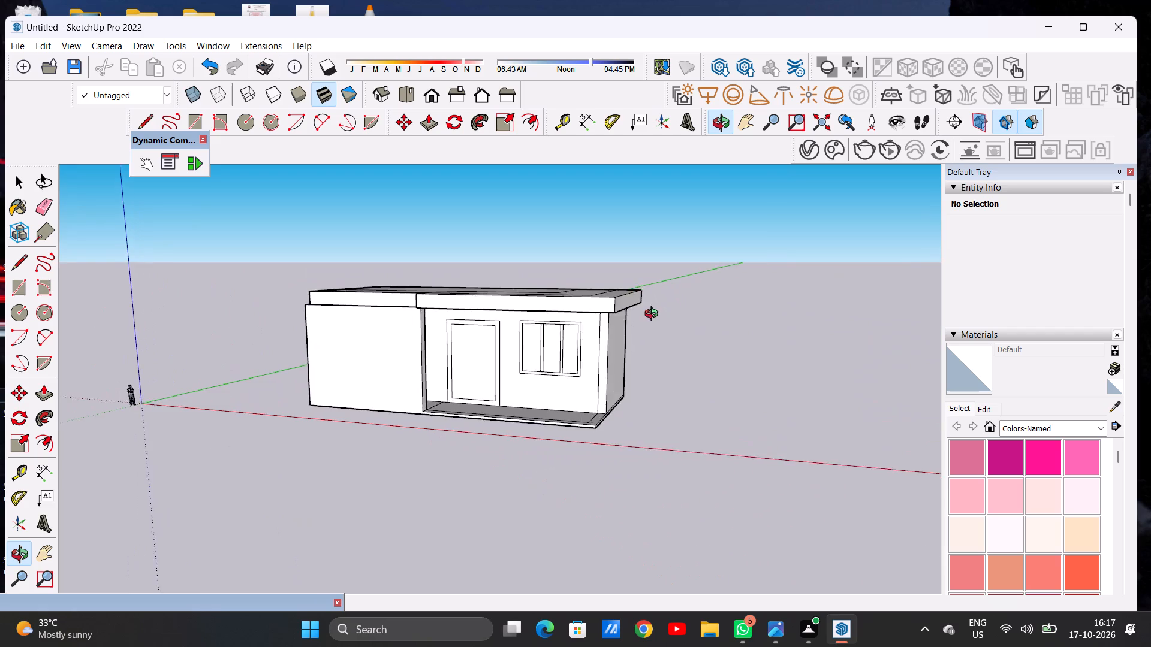
Erase the leftover lines on the underside of the roof overhang beyond the porch-end side wall.
middle_click_drag(654, 315, 462, 379)
middle_click_drag(625, 362, 577, 383)
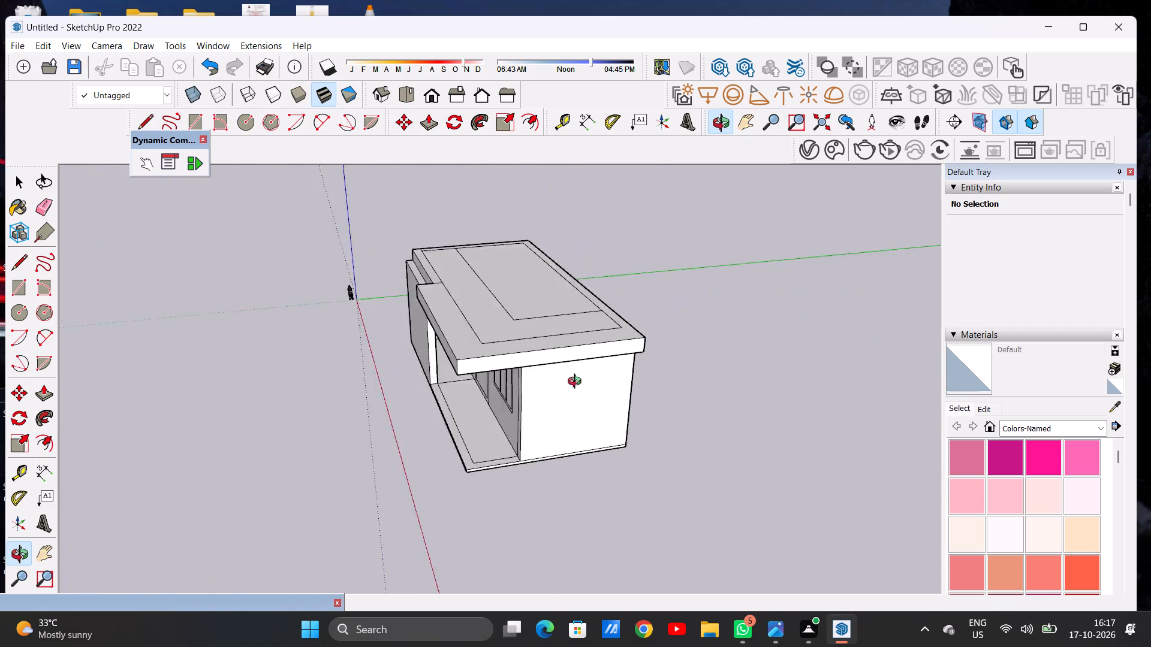
middle_click_drag(577, 383, 672, 362)
middle_click_drag(486, 389, 686, 362)
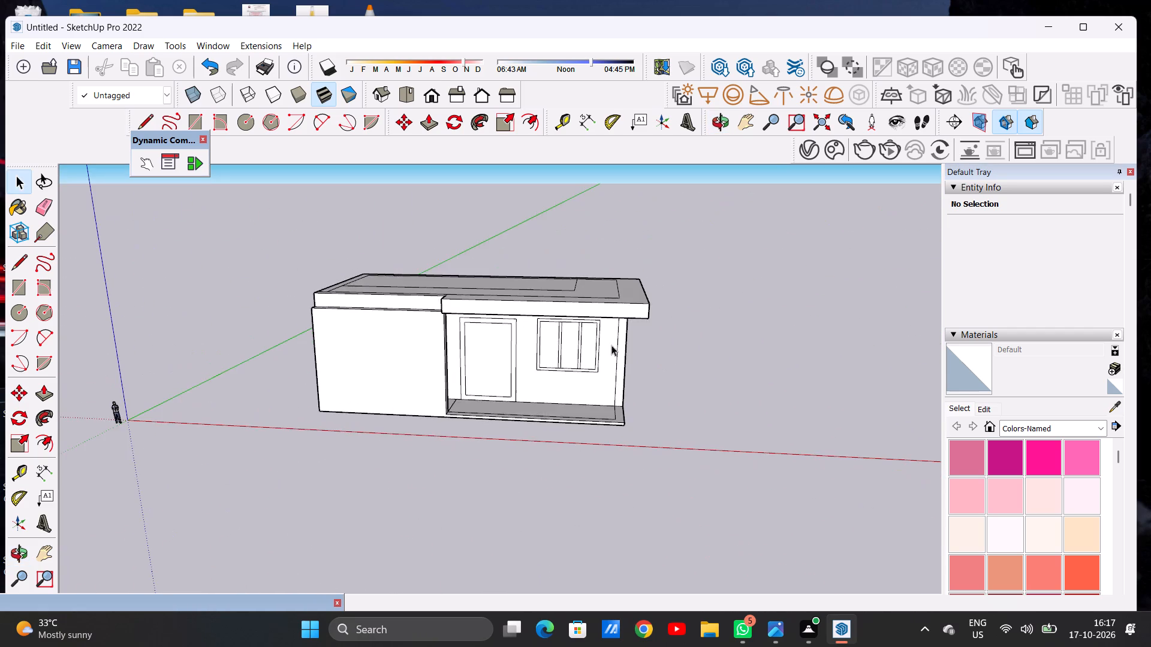
scroll(605, 345, "up", 5)
middle_click_drag(623, 389, 638, 245)
scroll(640, 250, "up", 6)
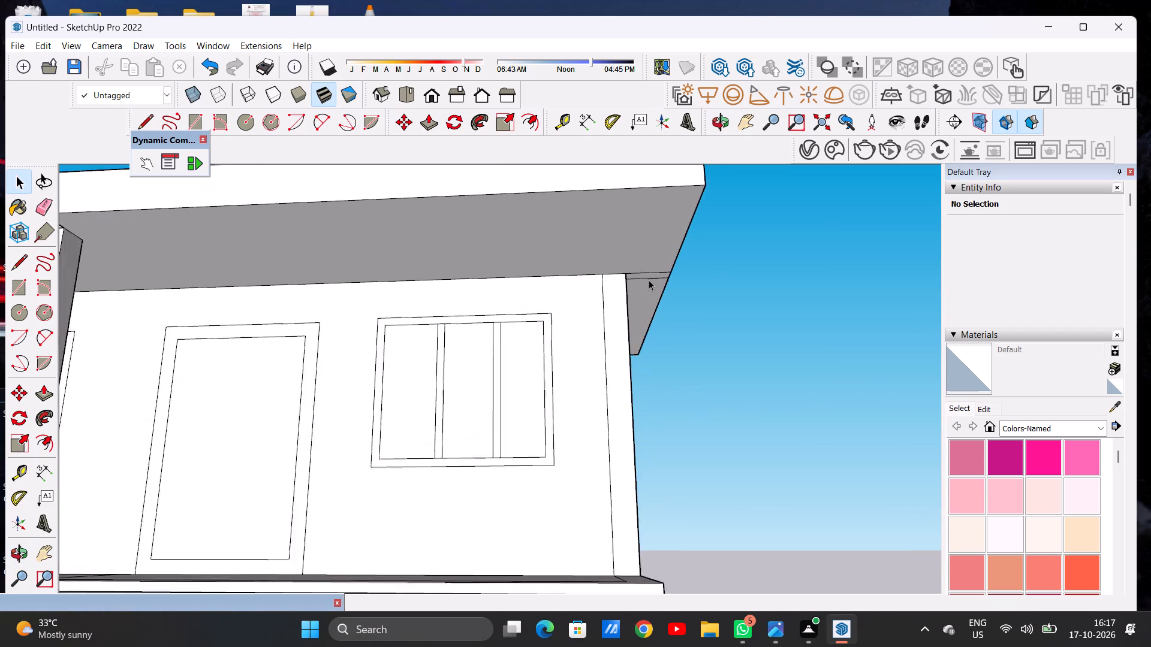
scroll(649, 280, "up", 2)
key("e")
left_click_drag(645, 273, 650, 303)
key("space")
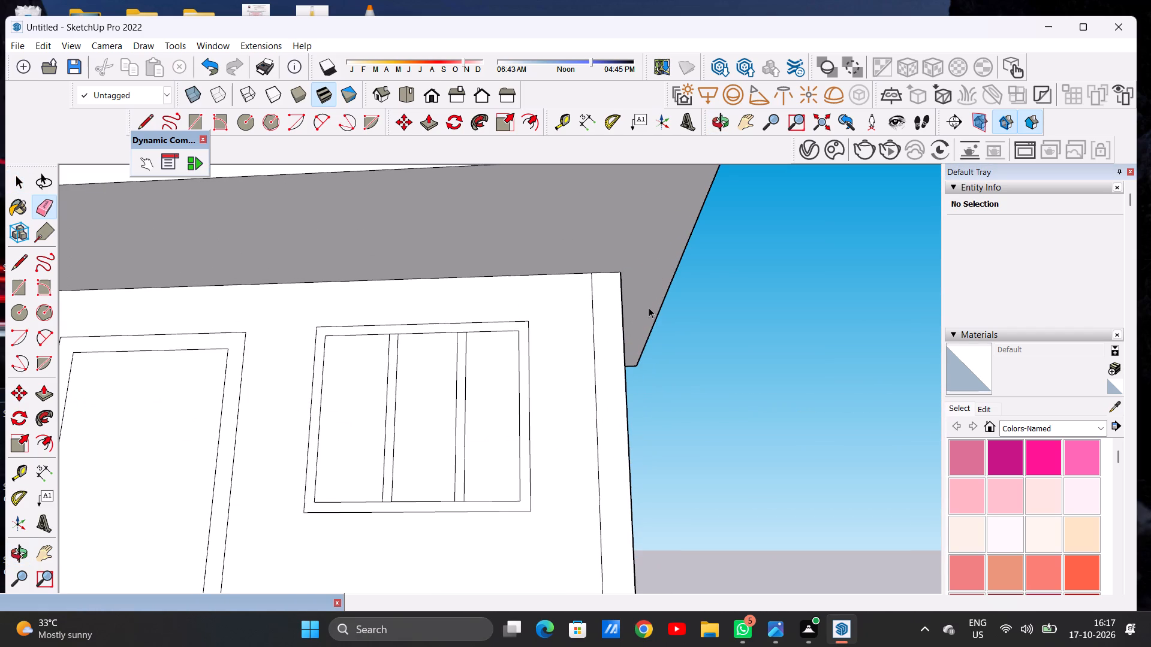
Push/Pull the roof slab's side face at the porch end slightly further outward to widen the side overhang.
scroll(581, 326, "down", 16)
middle_click_drag(554, 325, 561, 439)
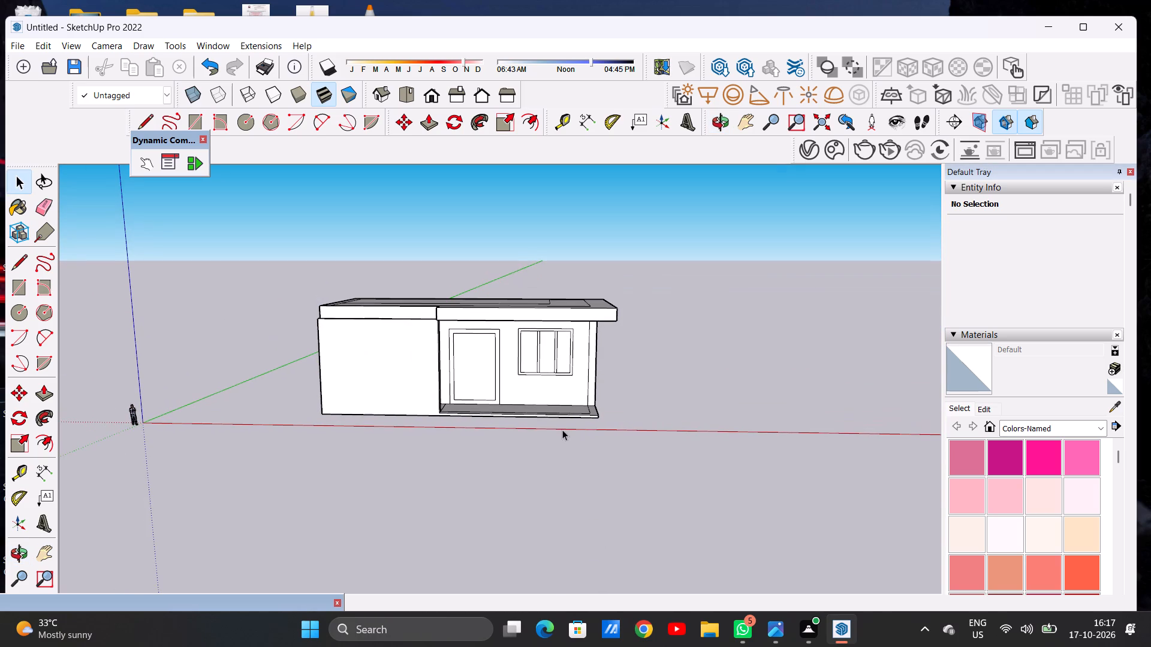
middle_click_drag(632, 362, 489, 387)
scroll(553, 329, "up", 3)
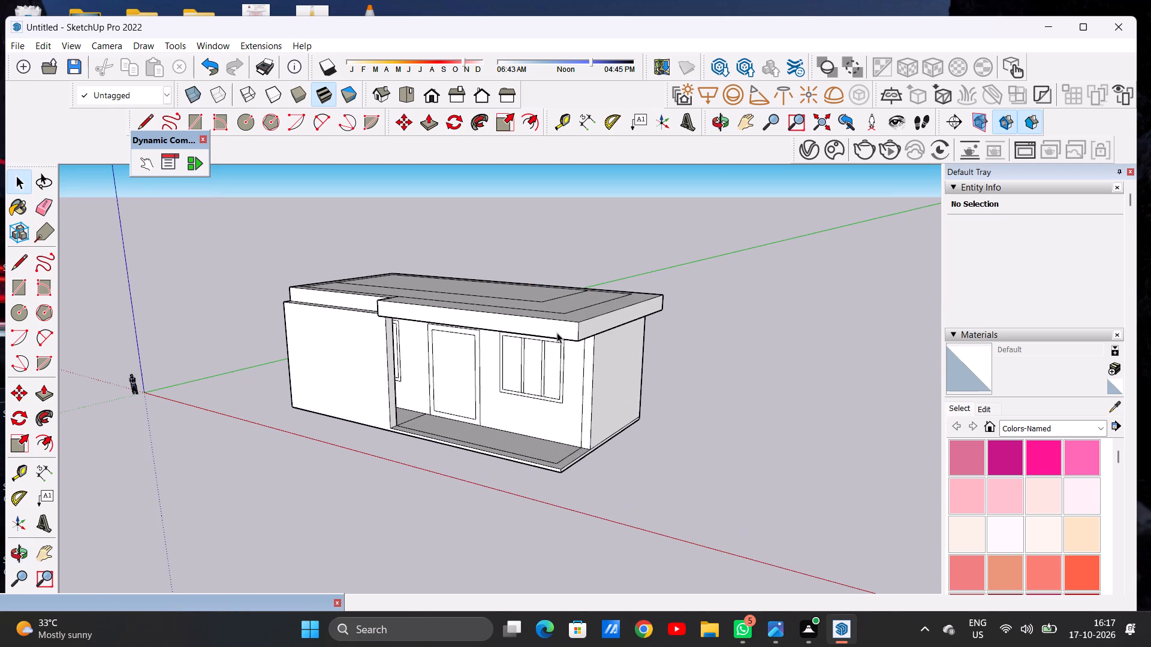
key("p")
left_click(589, 322)
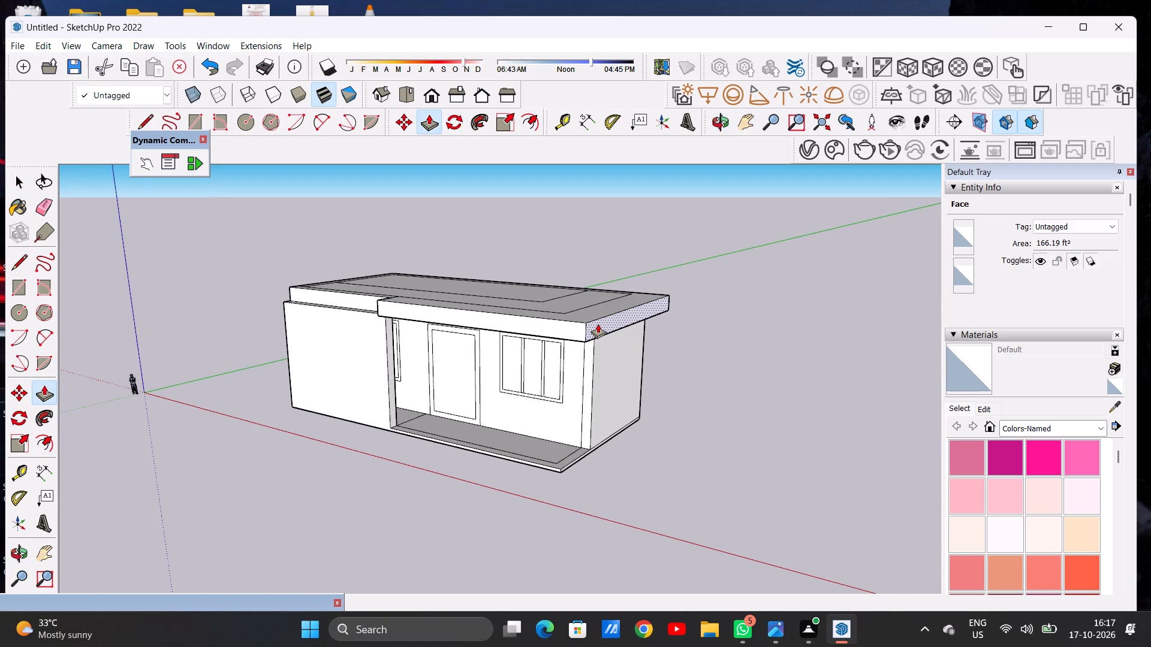
left_click(600, 324)
key("space")
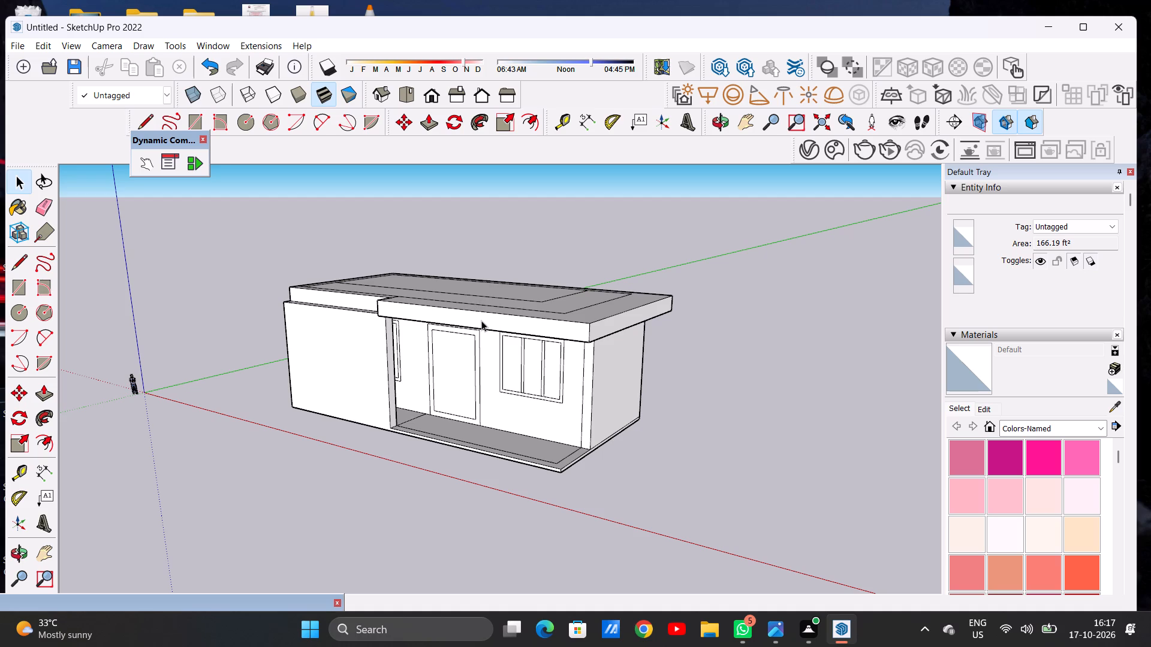
Draw three connected lines on the roof top extending the inner border rectangle toward the overhanging side edge.
scroll(506, 303, "down", 8)
middle_click_drag(519, 338, 700, 302)
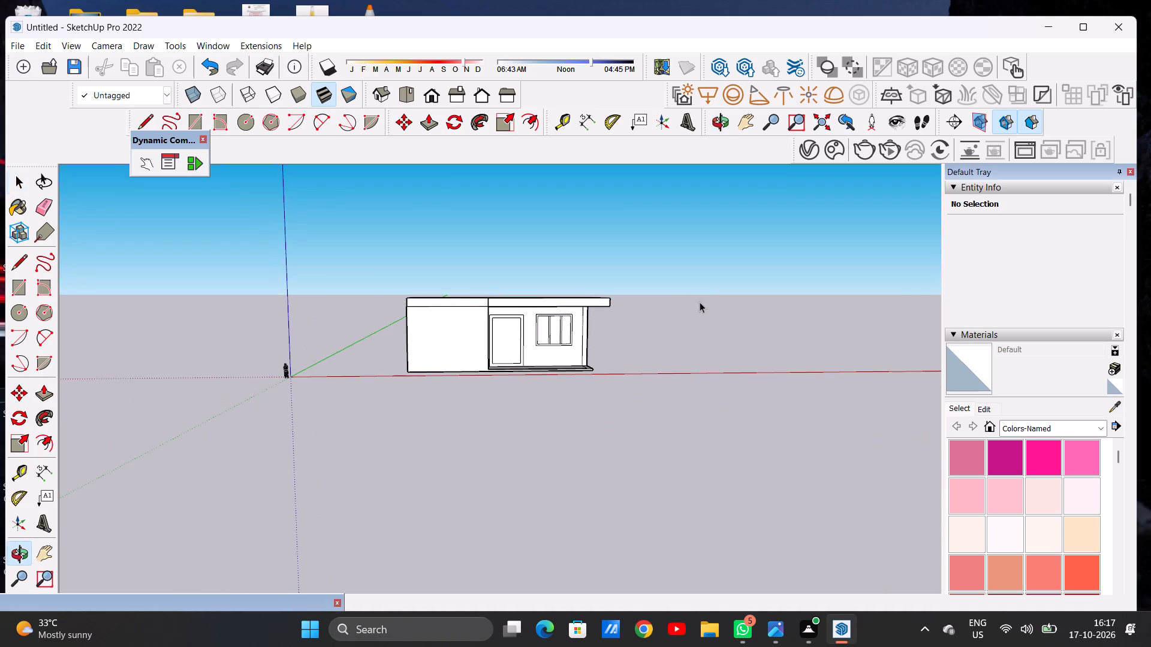
scroll(502, 299, "up", 7)
middle_click_drag(468, 322, 511, 365)
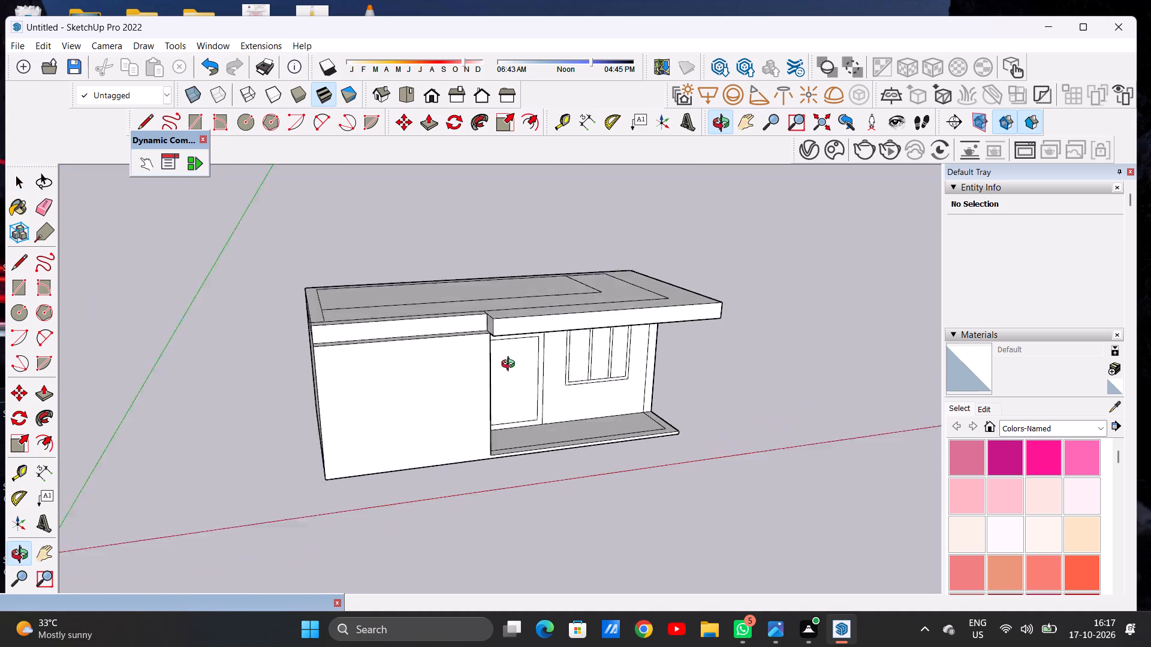
middle_click_drag(511, 365, 502, 376)
middle_click_drag(577, 371, 534, 302)
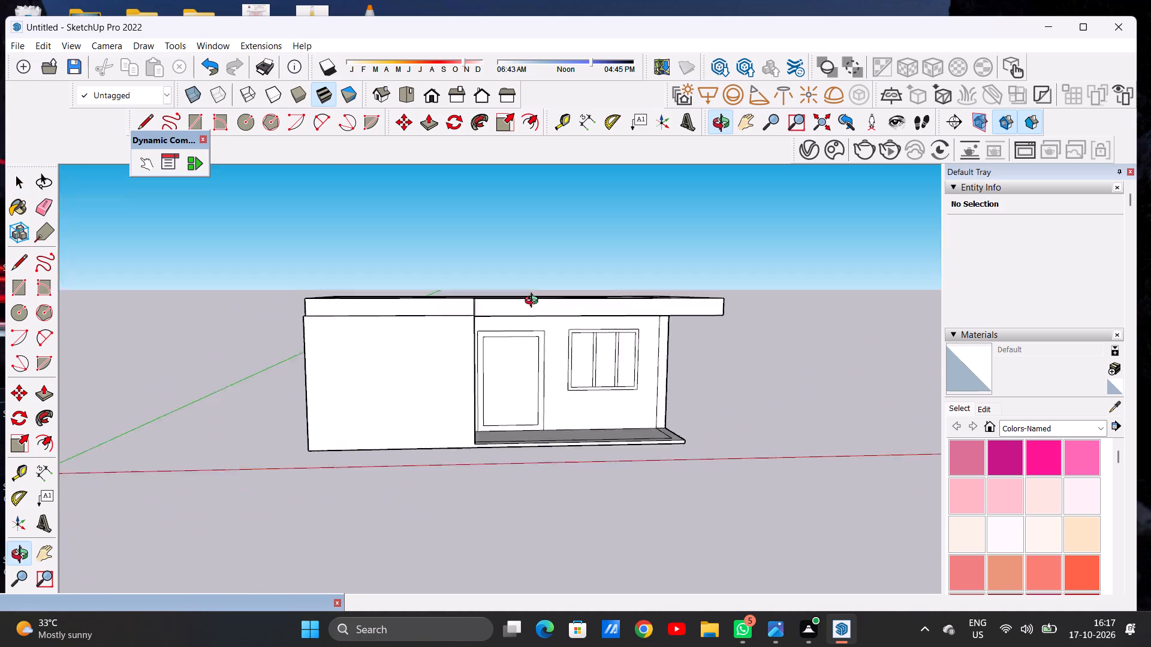
middle_click_drag(534, 302, 511, 420)
scroll(512, 413, "down", 6)
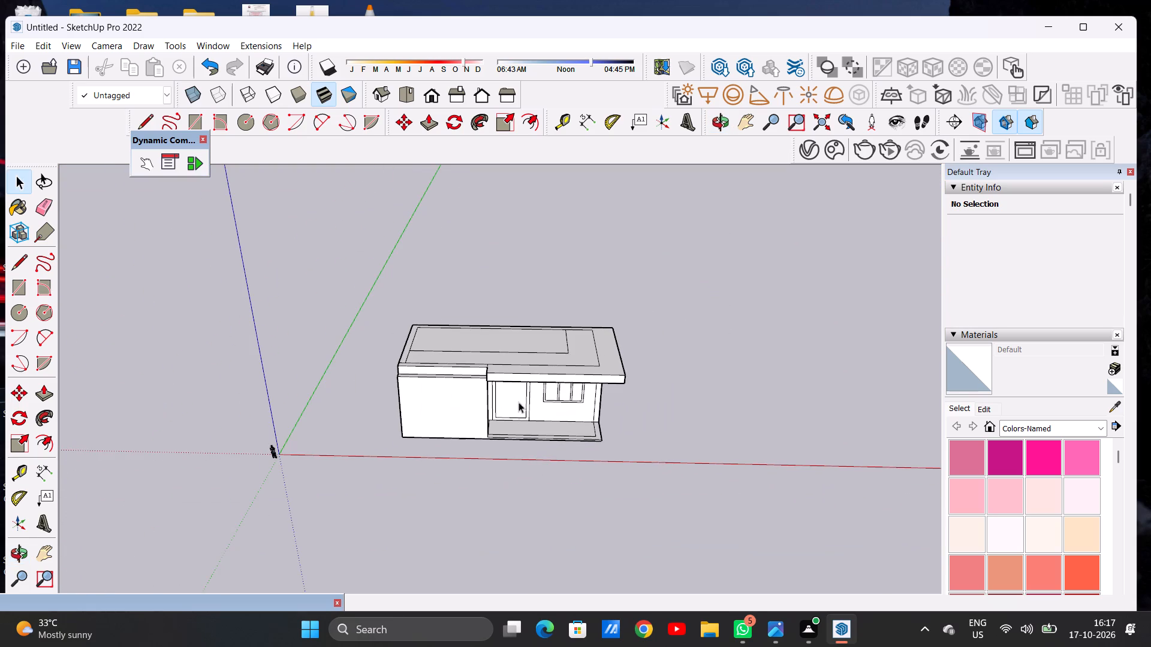
middle_click_drag(502, 340, 508, 424)
scroll(512, 382, "up", 2)
scroll(512, 382, "down", 1)
scroll(512, 382, "up", 2)
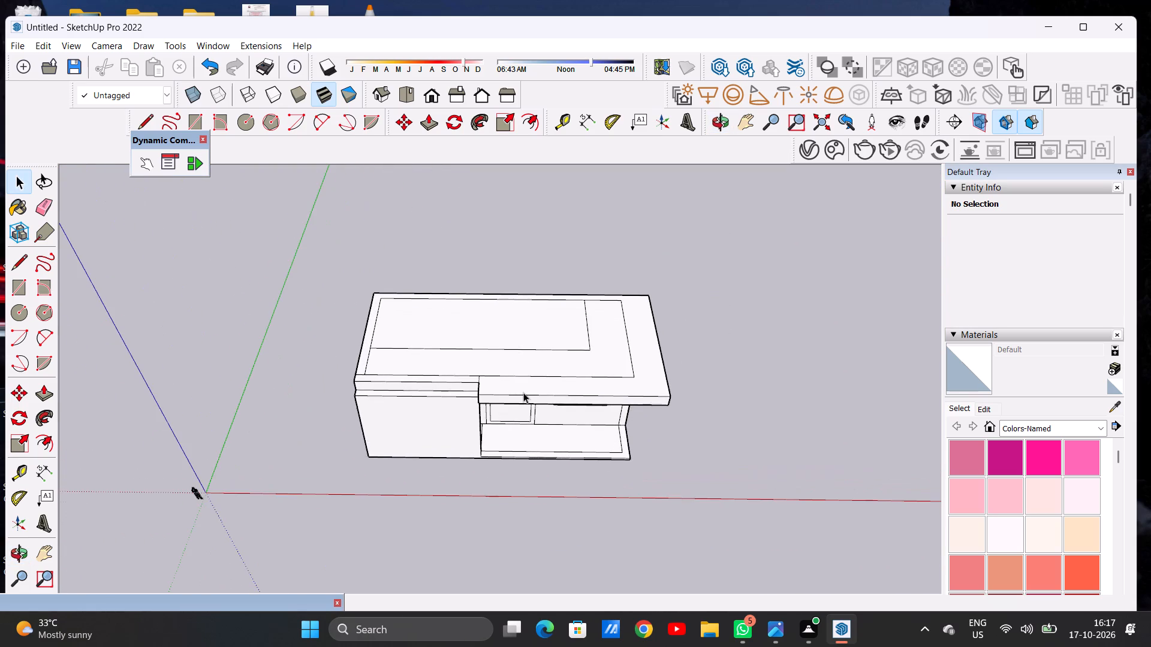
scroll(525, 392, "up", 2)
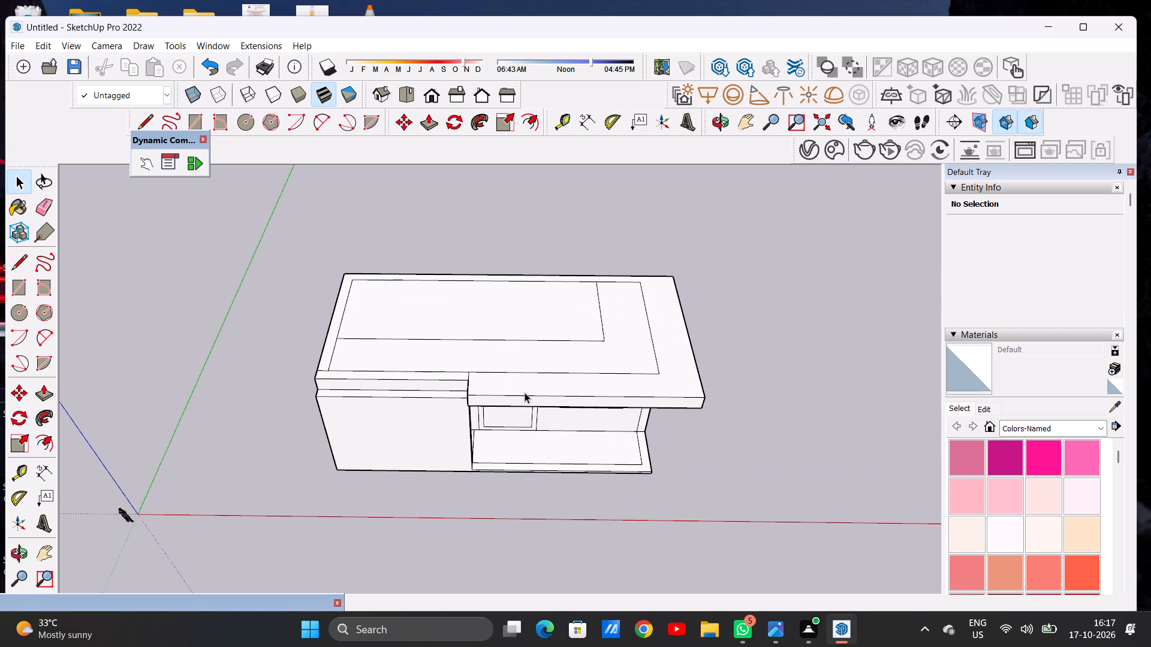
scroll(653, 374, "up", 1)
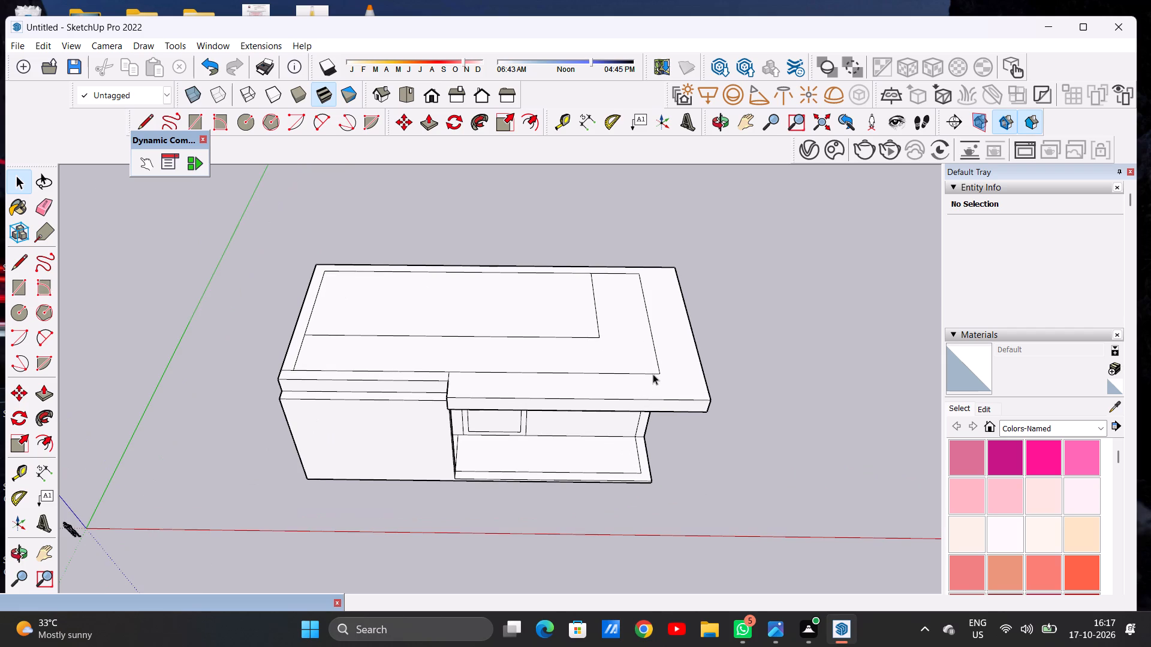
key("l")
left_click(658, 376)
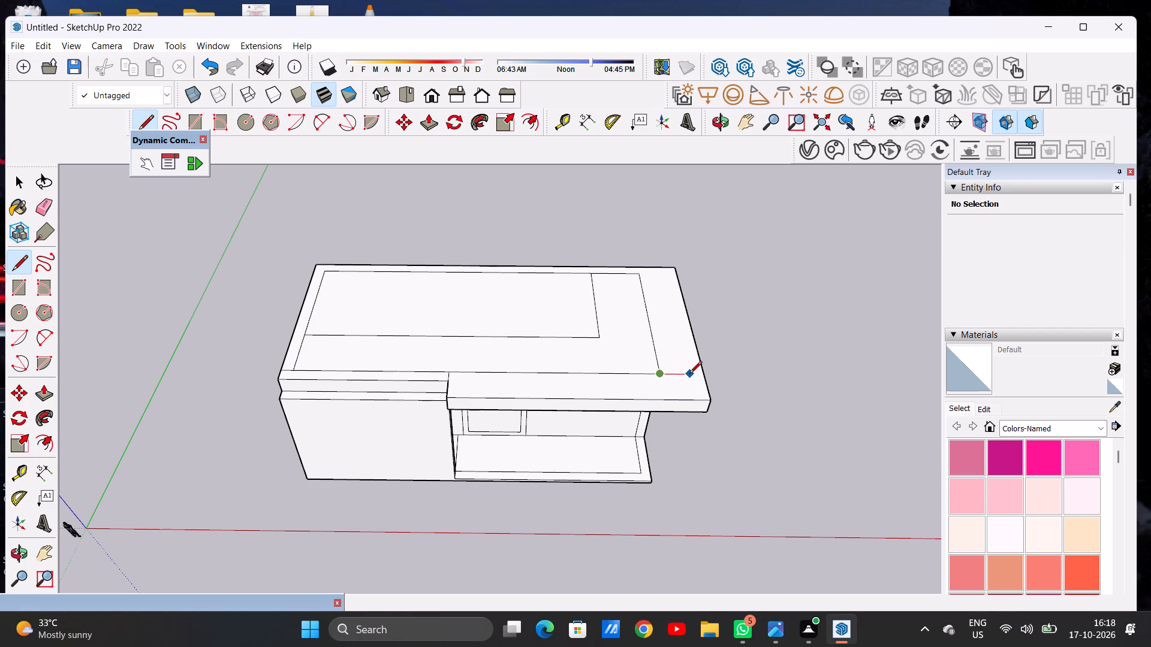
left_click(689, 374)
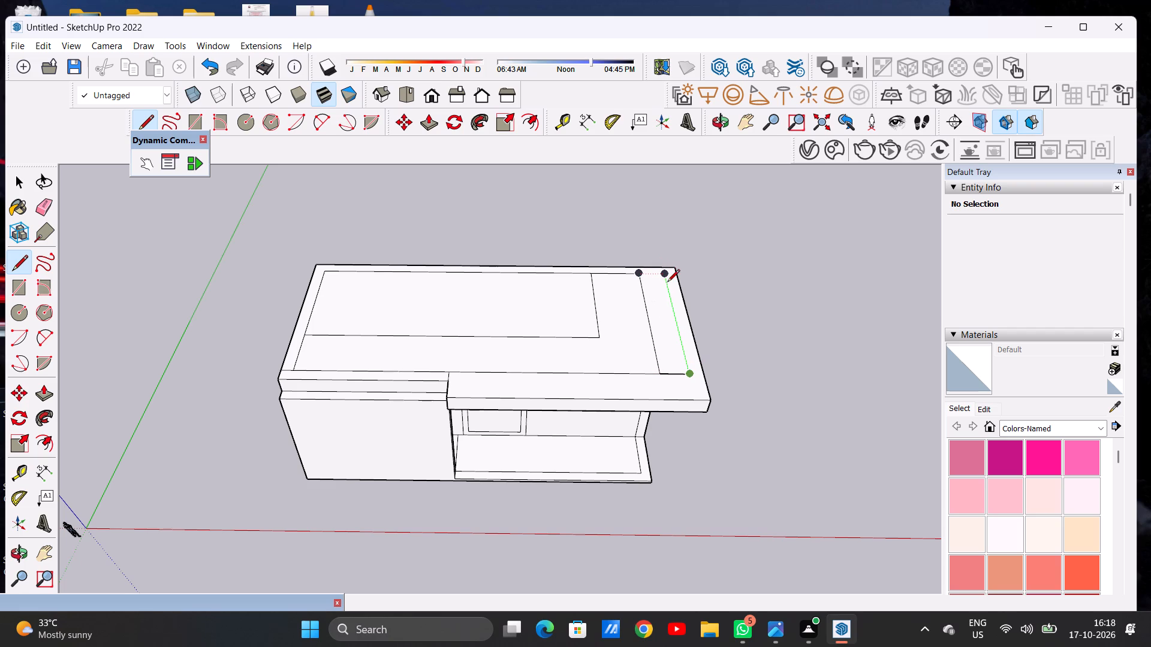
left_click(664, 276)
left_click(642, 274)
key("space")
Erase the old inner border line inside the extended rectangle on the roof top.
key("e")
left_click_drag(652, 307, 629, 330)
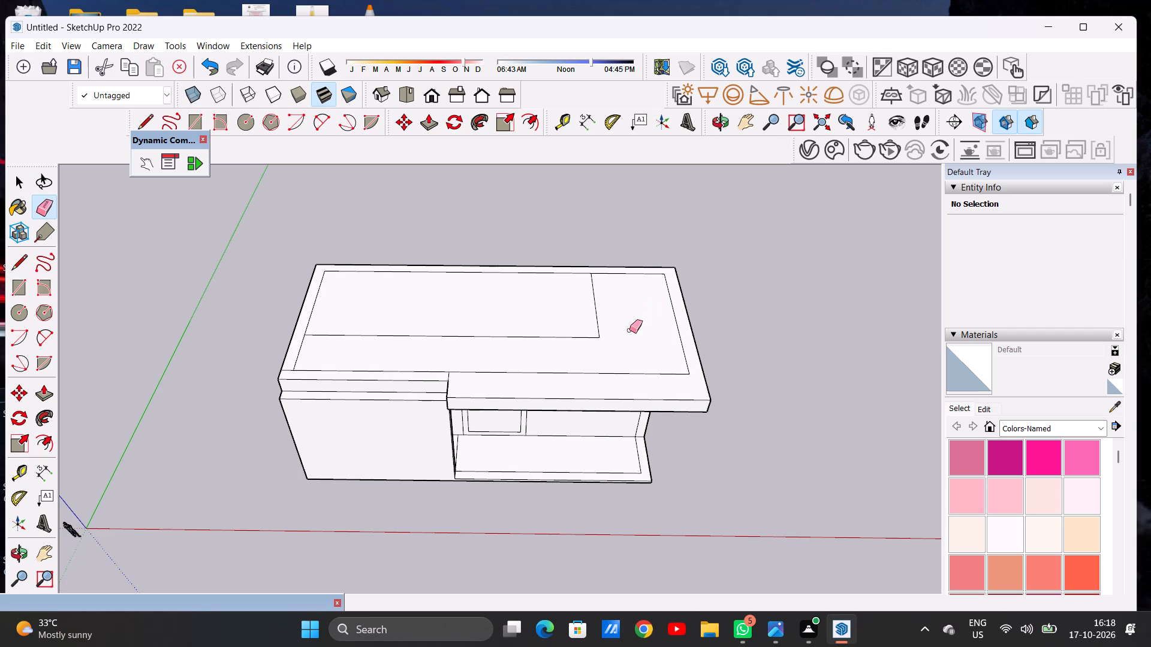
scroll(622, 372, "up", 1)
key("space")
Push/Pull the exposed top ledge of the front wall beside the porch up to the roof slab's top level.
scroll(622, 382, "up", 2)
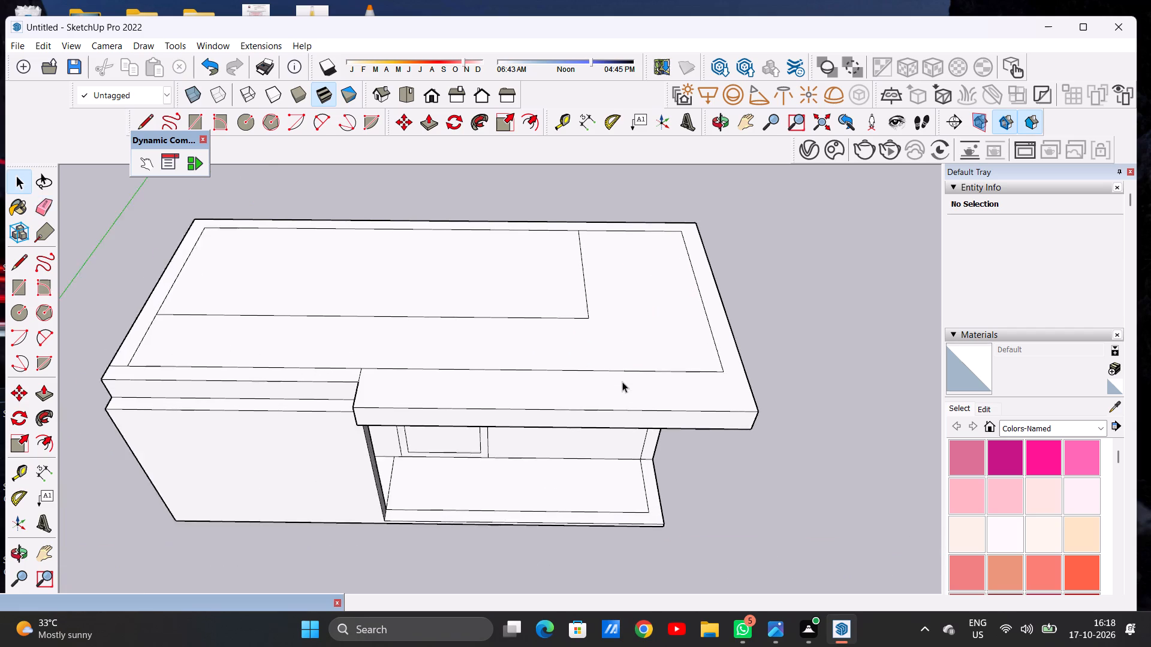
scroll(622, 382, "up", 2)
scroll(632, 344, "down", 5)
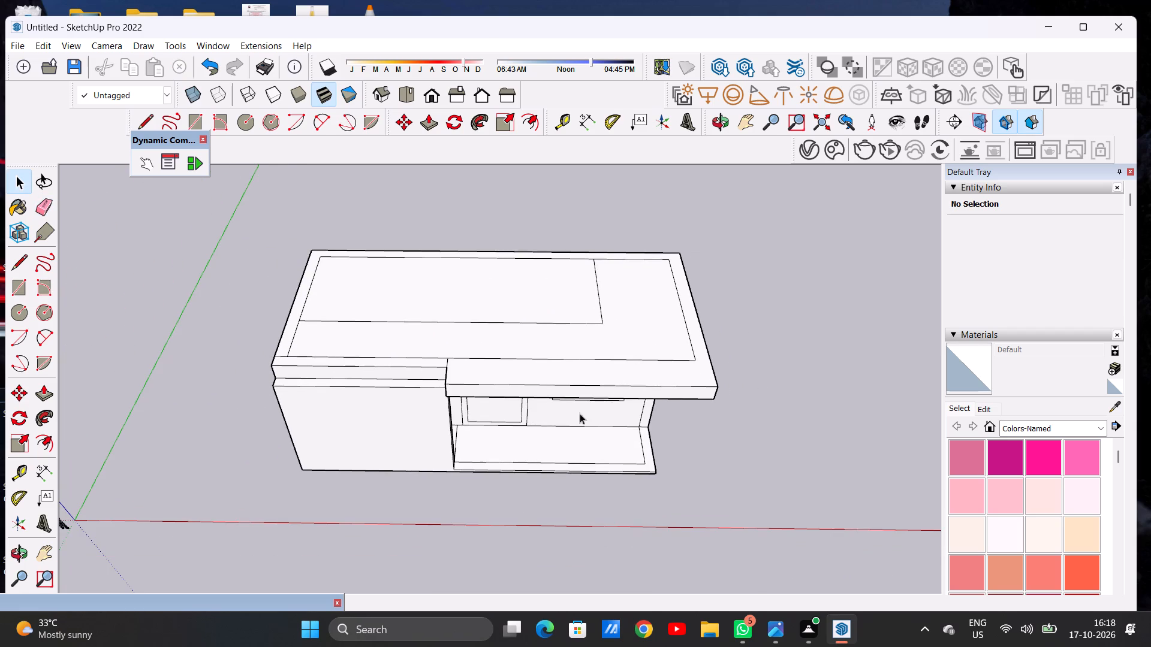
scroll(523, 398, "up", 5)
middle_click_drag(552, 359, 565, 418)
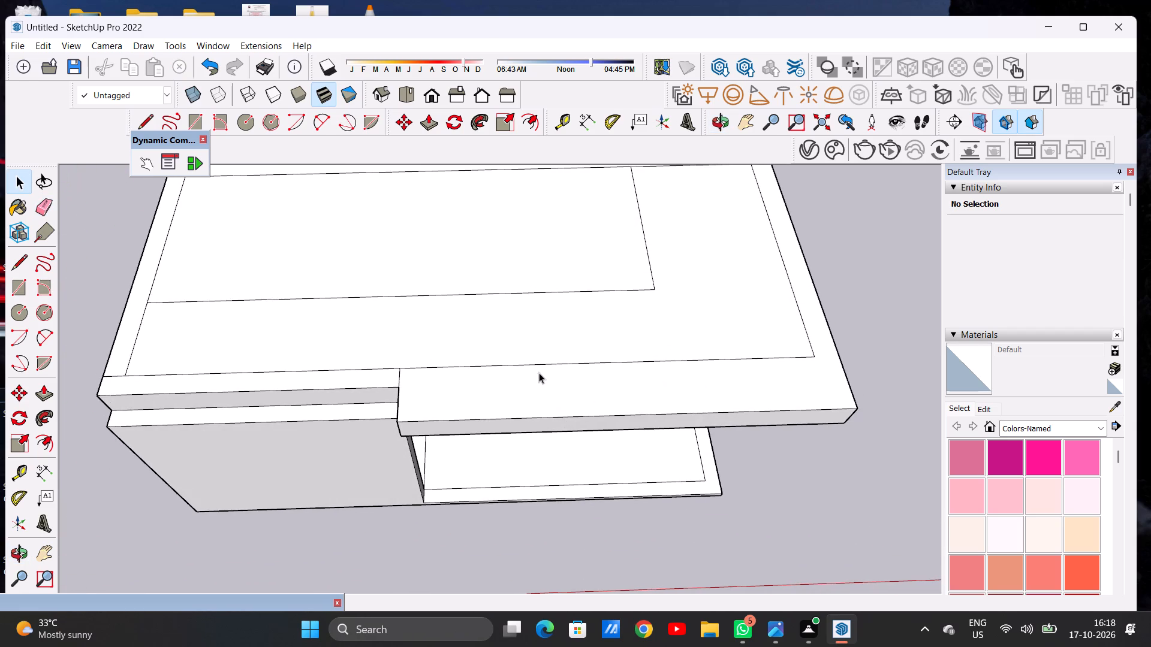
scroll(533, 370, "down", 4)
scroll(720, 377, "up", 3)
scroll(595, 365, "down", 4)
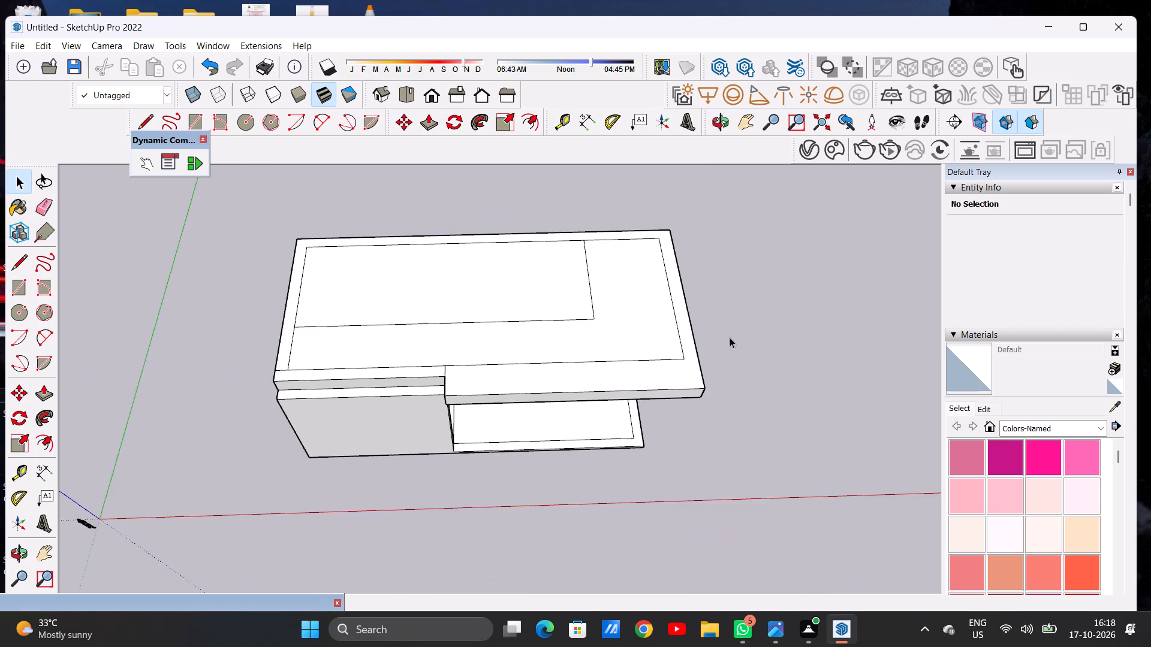
scroll(730, 337, "down", 3)
middle_click_drag(349, 413, 618, 353)
scroll(445, 476, "up", 6)
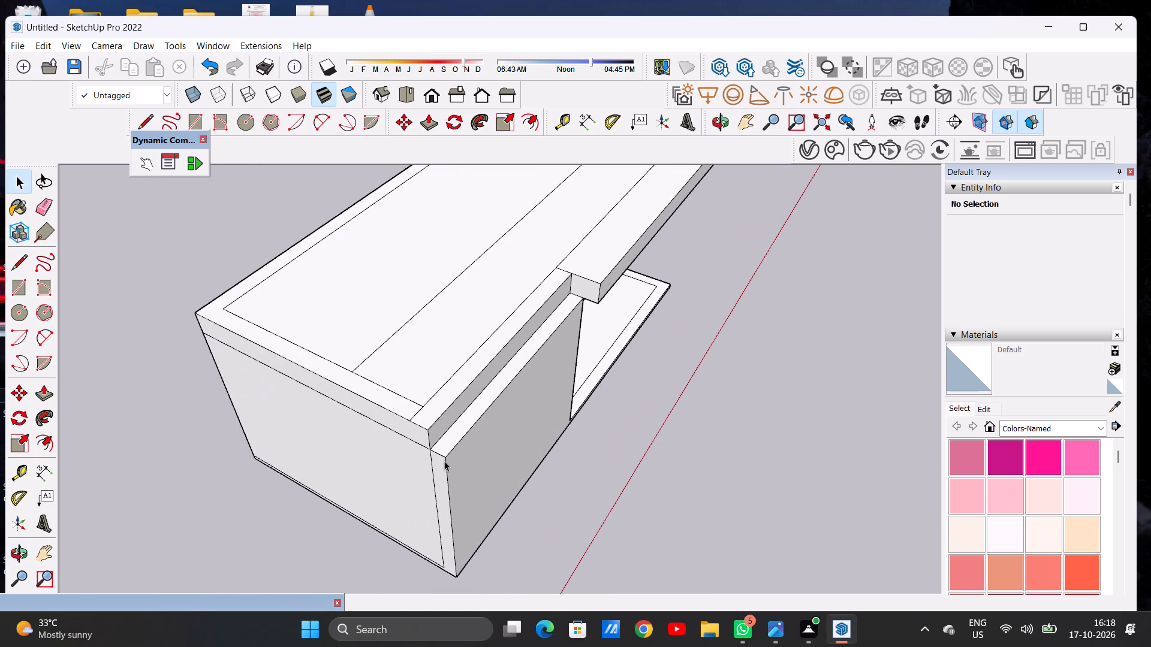
key("p")
scroll(449, 439, "up", 4)
left_click(448, 437)
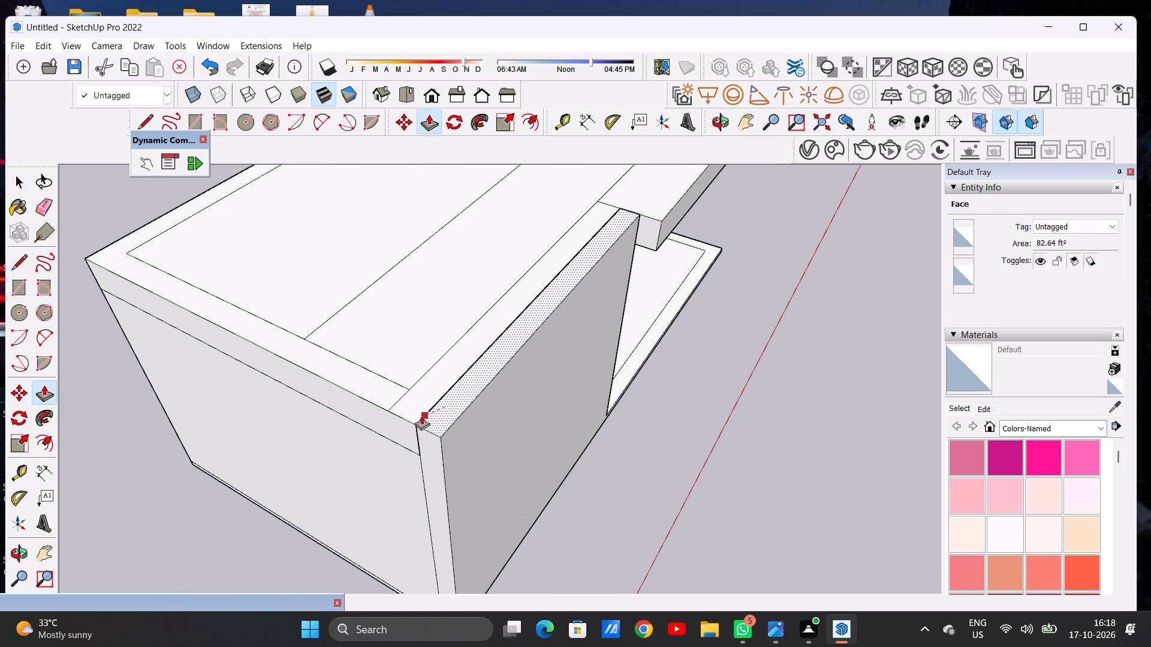
left_click(409, 425)
key("space")
Examine the roof top's border and the front elevation from several angles.
scroll(572, 449, "down", 12)
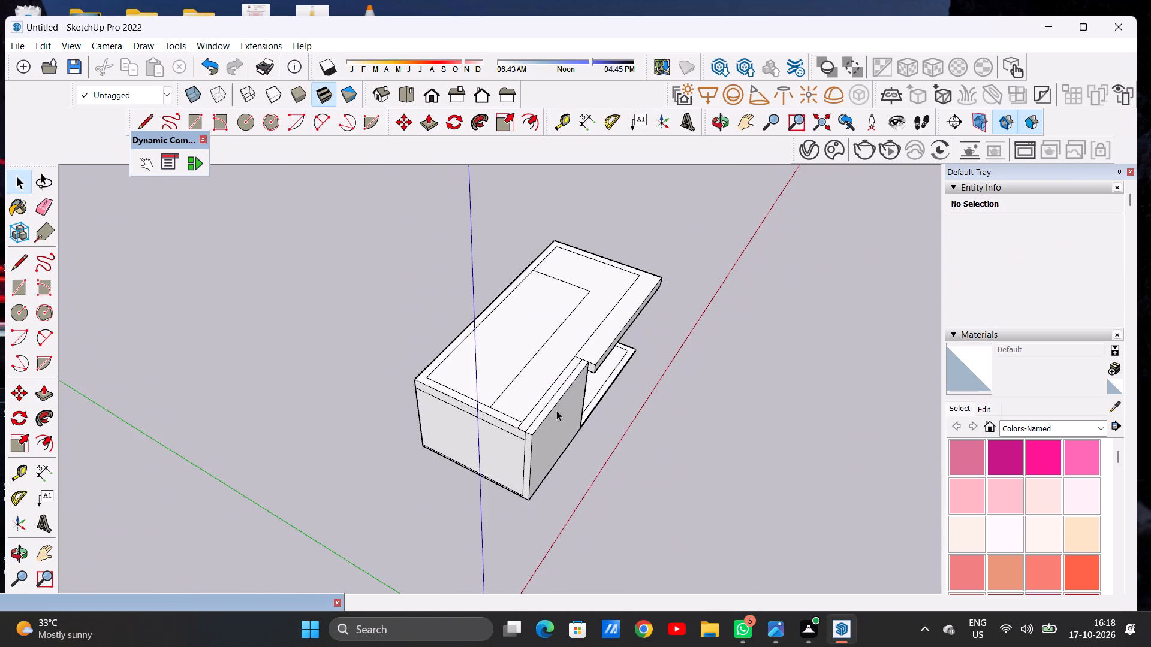
middle_click_drag(597, 408, 314, 400)
scroll(442, 395, "down", 3)
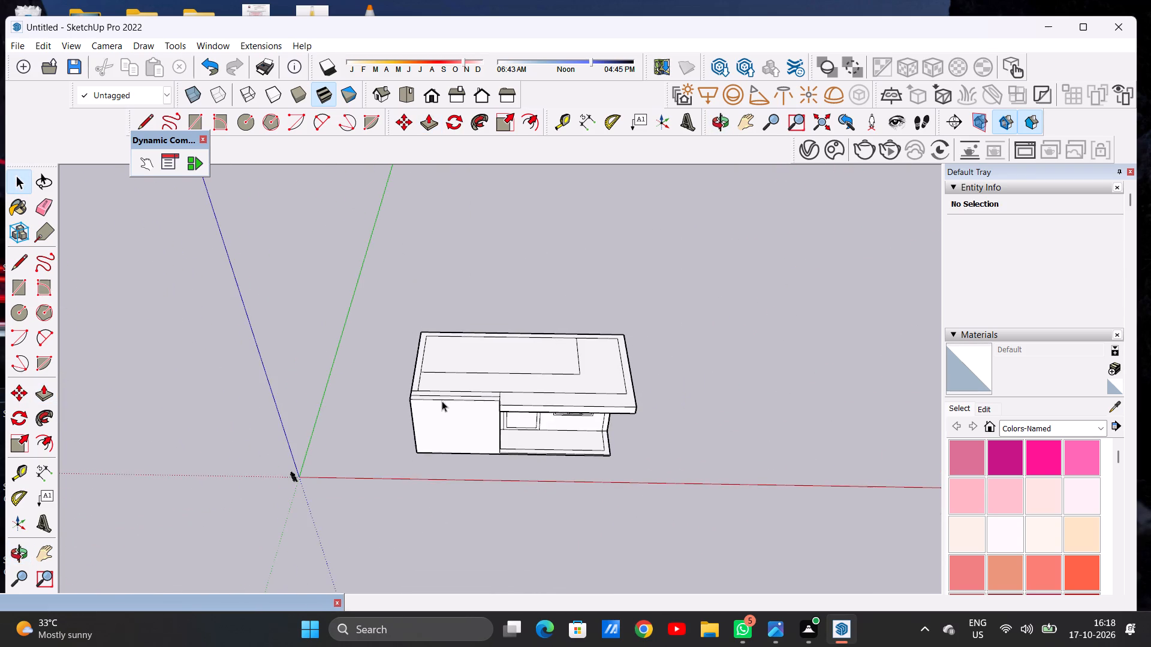
scroll(429, 394, "up", 5)
middle_click_drag(457, 363, 452, 402)
scroll(580, 356, "down", 2)
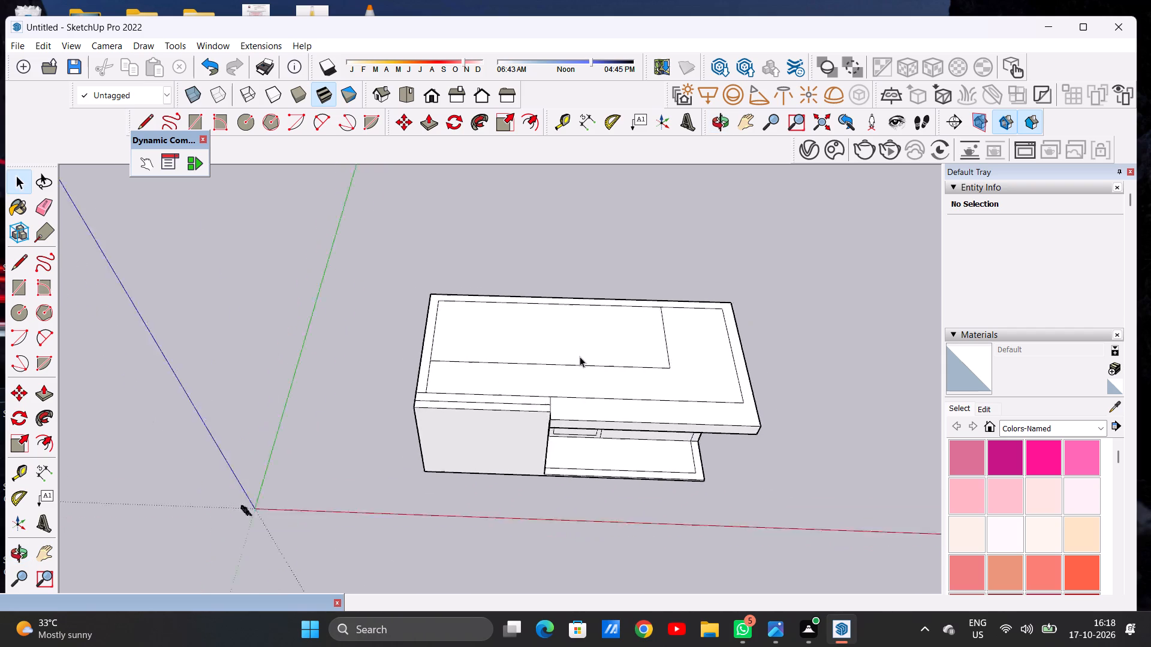
scroll(580, 356, "down", 3)
scroll(625, 356, "up", 4)
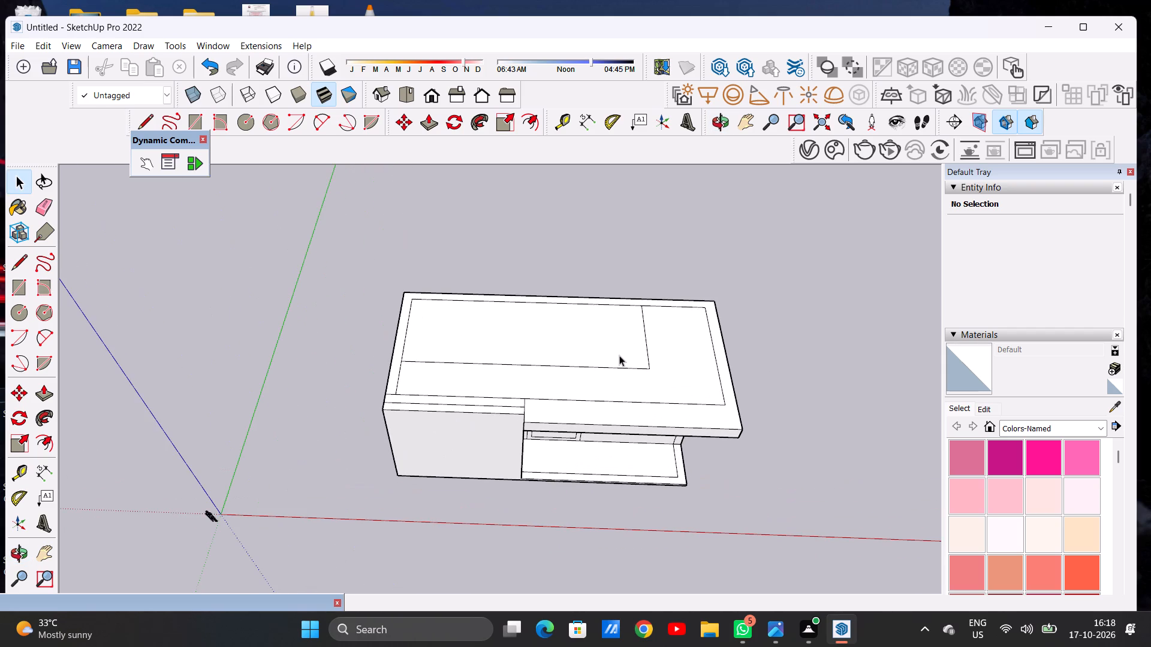
scroll(616, 364, "down", 3)
scroll(619, 364, "up", 2)
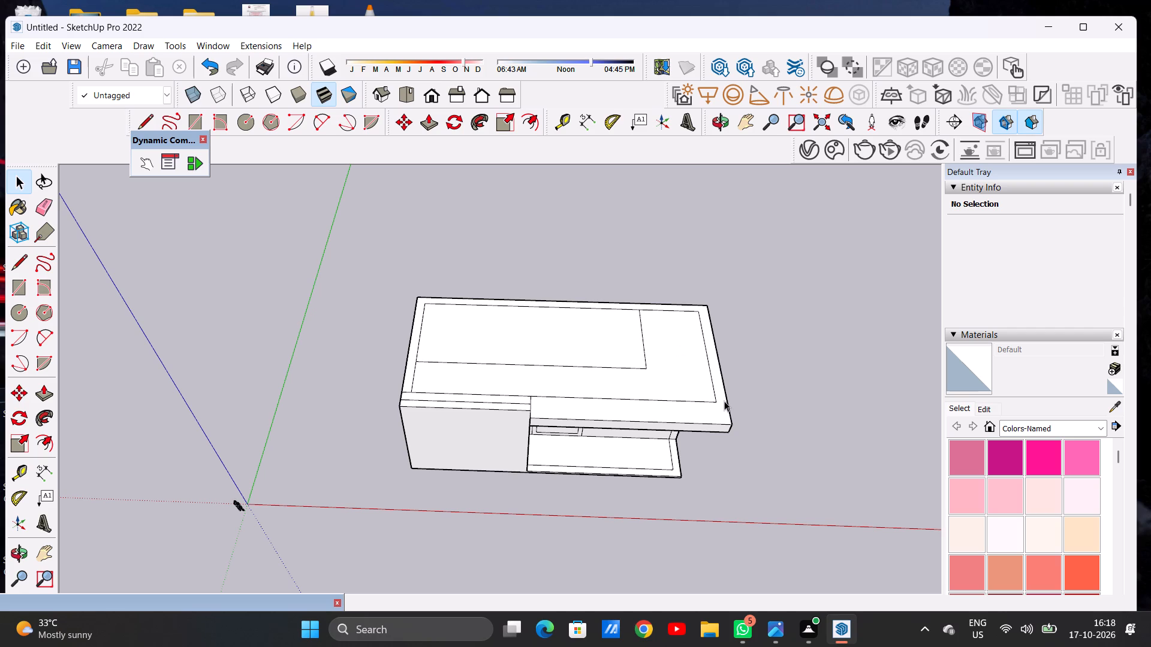
key("p")
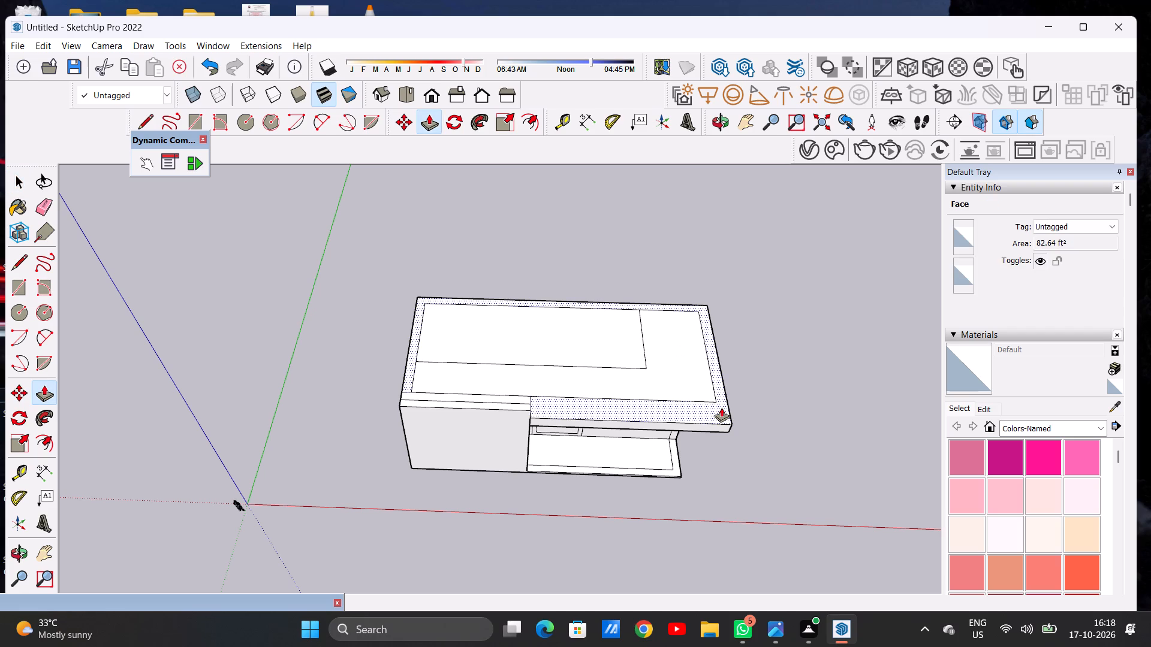
key("space")
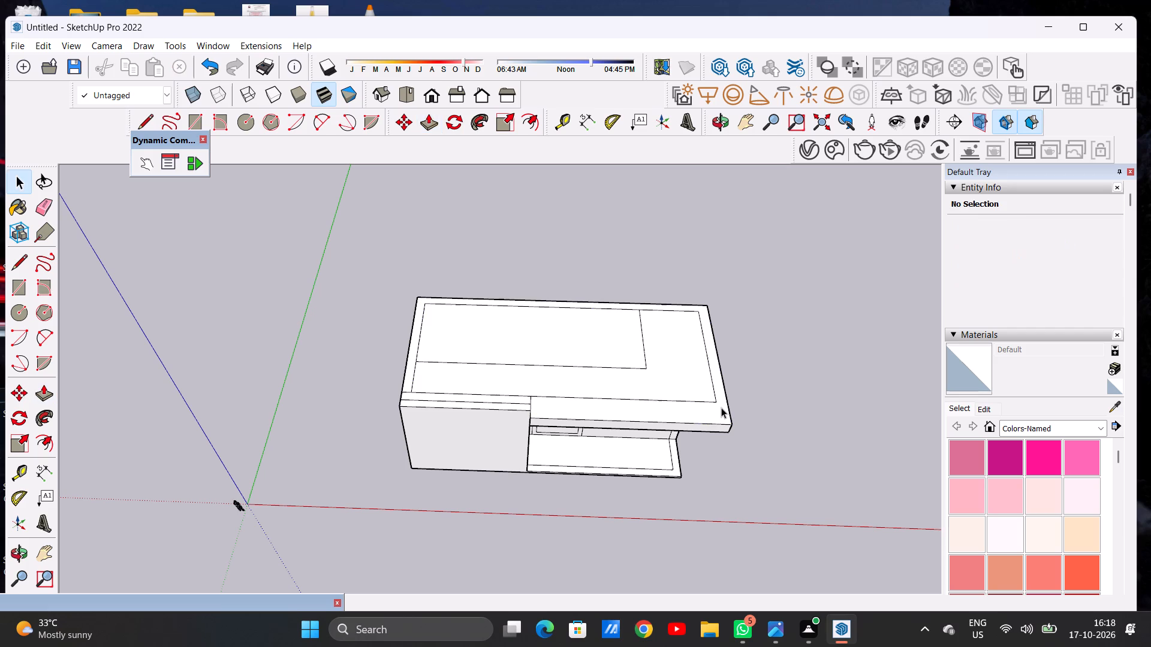
scroll(494, 449, "down", 5)
middle_click_drag(529, 465, 519, 312)
scroll(520, 404, "up", 3)
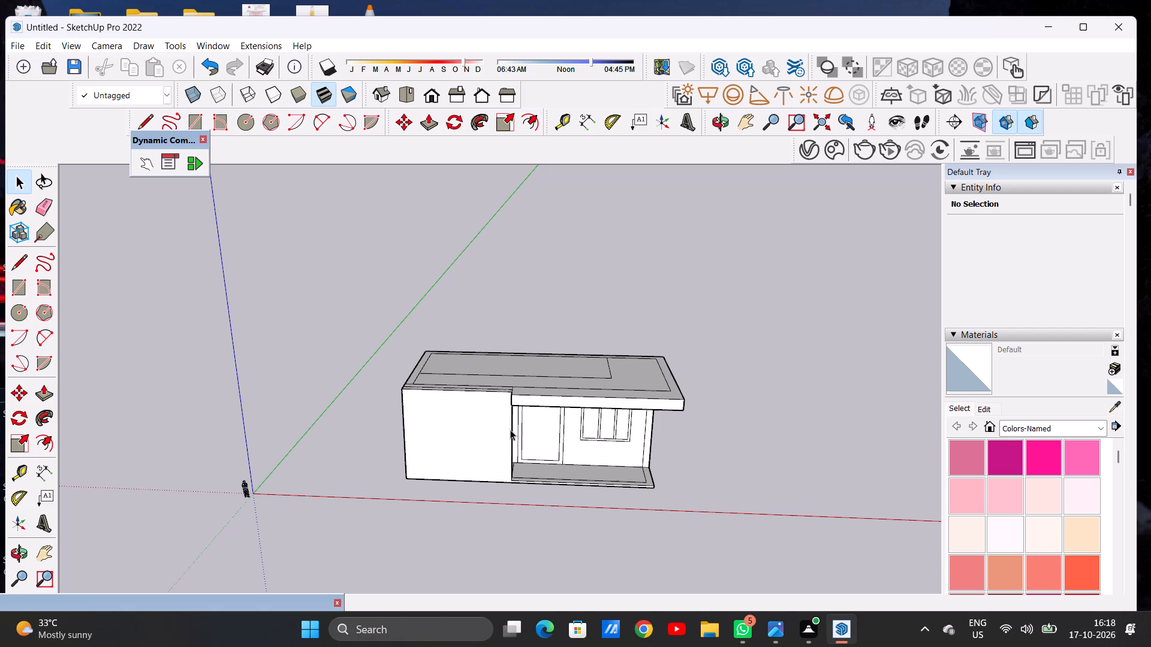
scroll(520, 428, "down", 3)
middle_click_drag(527, 404, 534, 516)
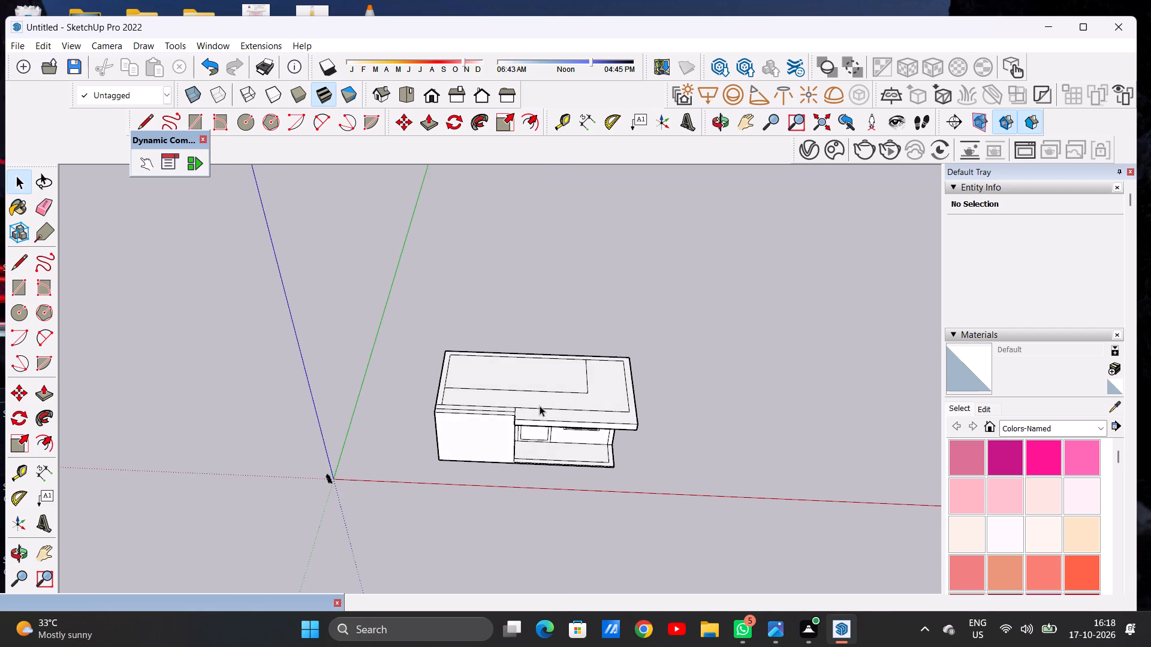
middle_click_drag(540, 406, 549, 442)
scroll(564, 425, "up", 4)
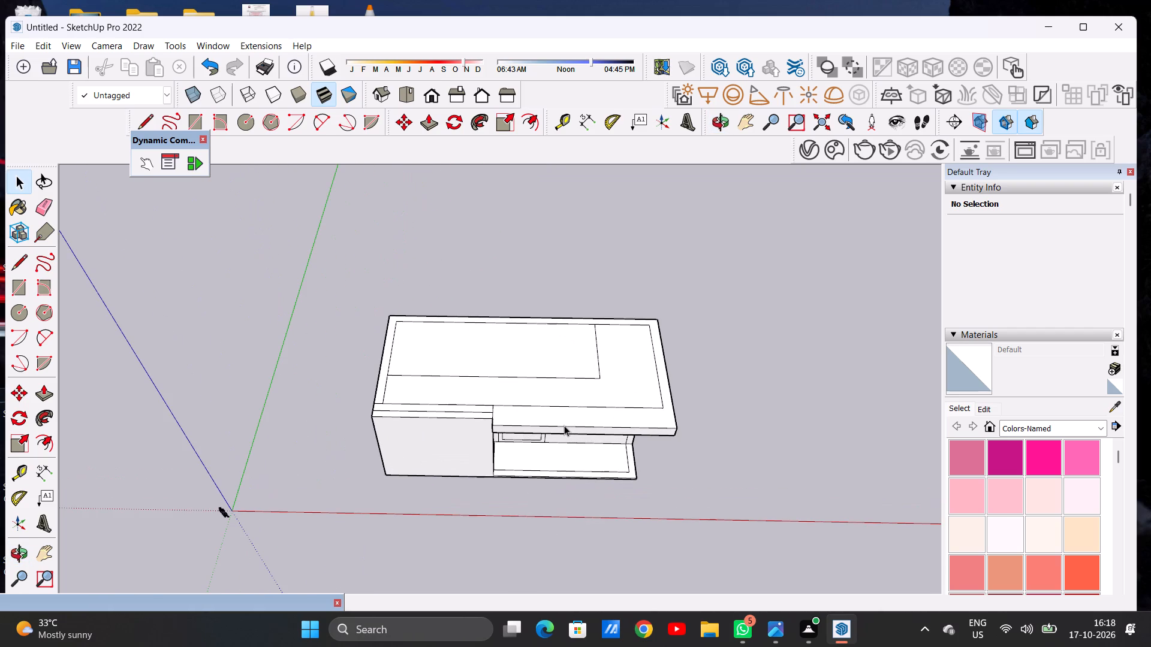
Push/Pull the large rear rectangle on the roof top upward to form a tall upper-storey block, roughly as high as the ground floor.
key("p")
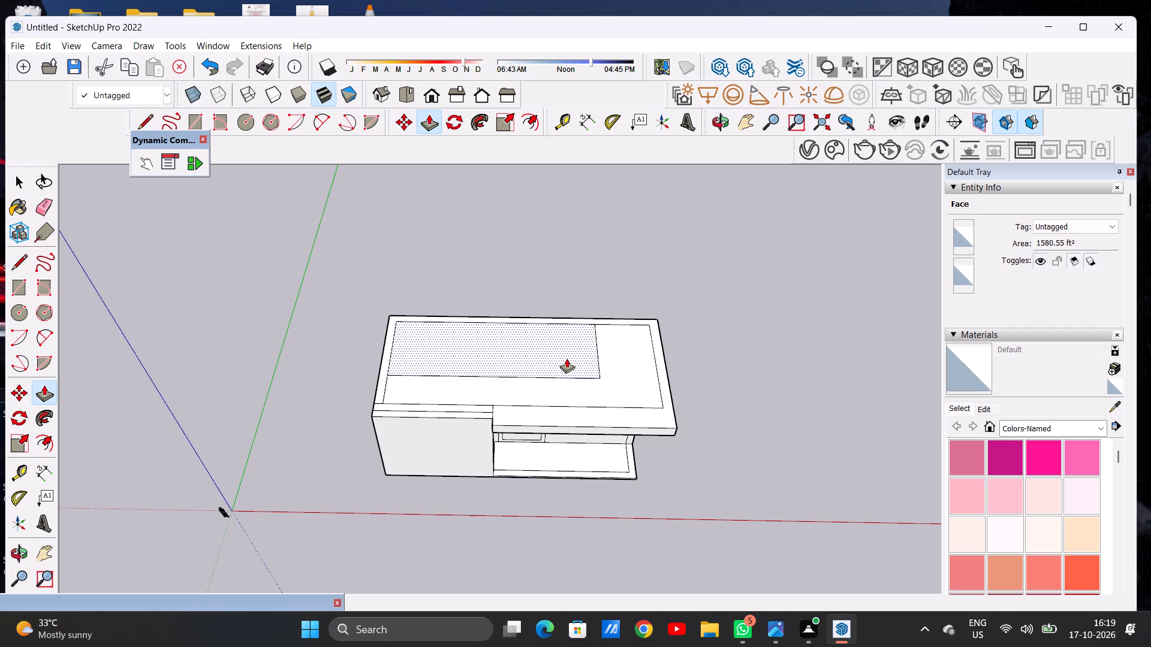
left_click(567, 358)
scroll(588, 330, "down", 4)
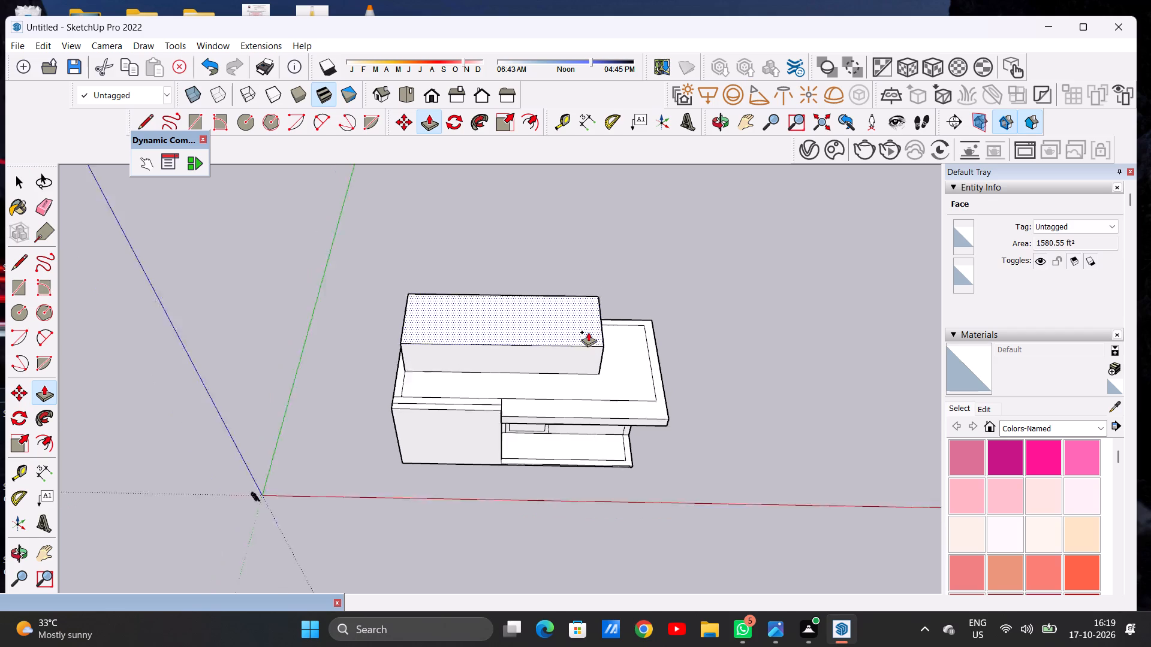
scroll(588, 332, "down", 3)
middle_click_drag(589, 332, 592, 273)
scroll(584, 297, "up", 5)
middle_click_drag(609, 319, 607, 290)
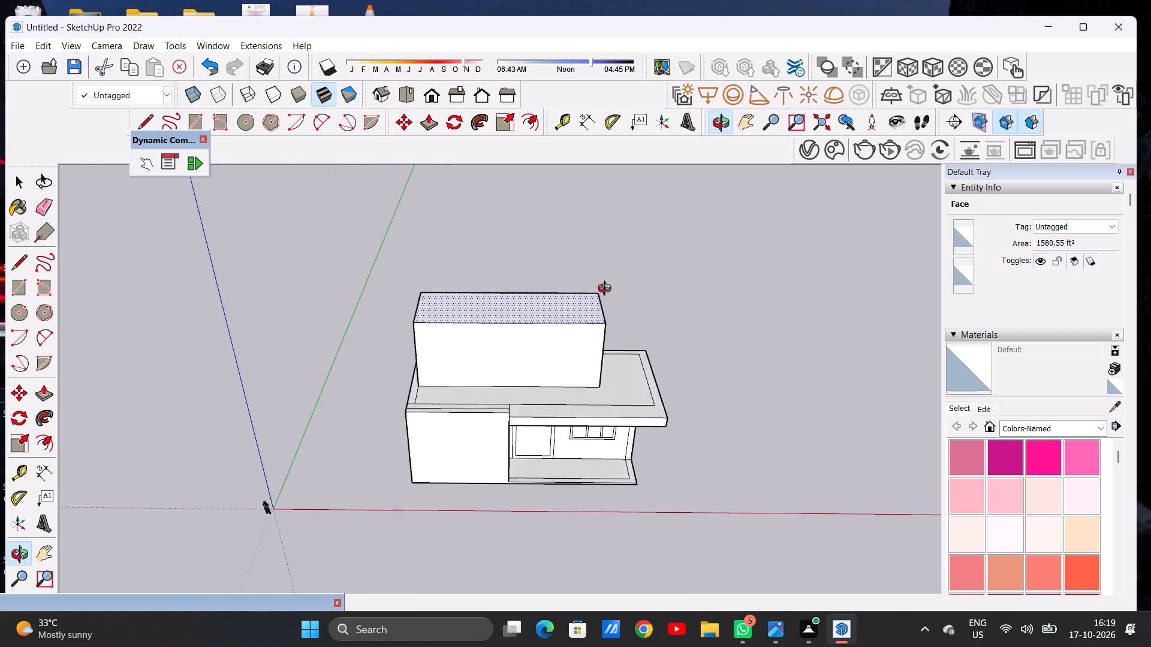
middle_click_drag(607, 290, 599, 254)
middle_click_drag(591, 329, 591, 262)
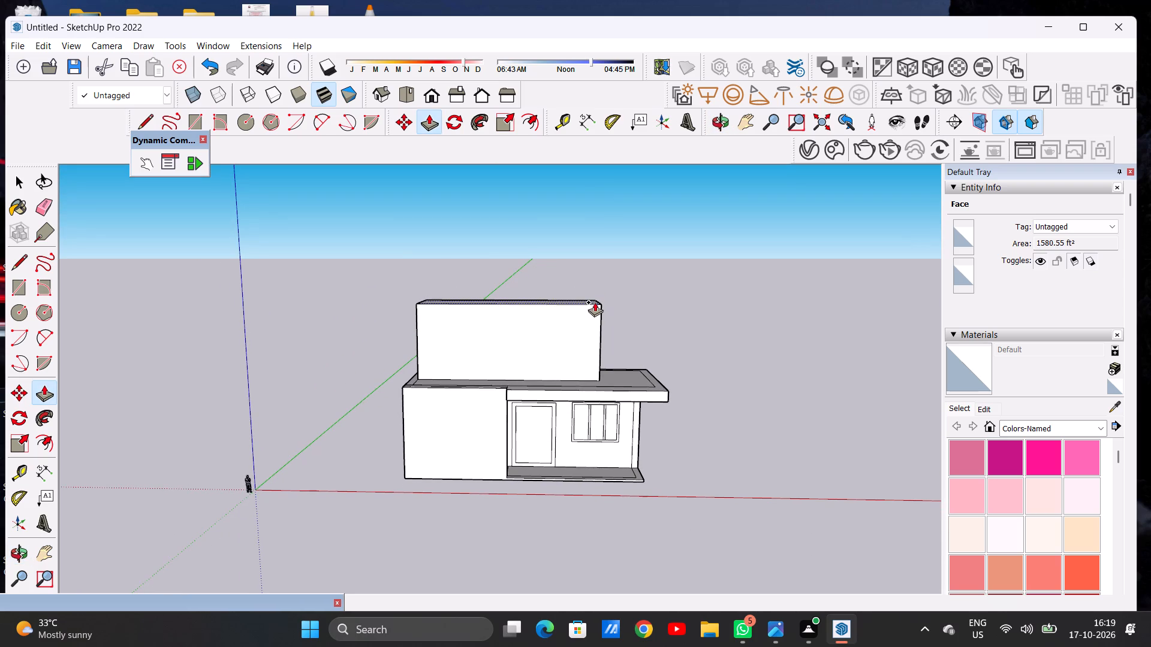
left_click(595, 302)
key("space")
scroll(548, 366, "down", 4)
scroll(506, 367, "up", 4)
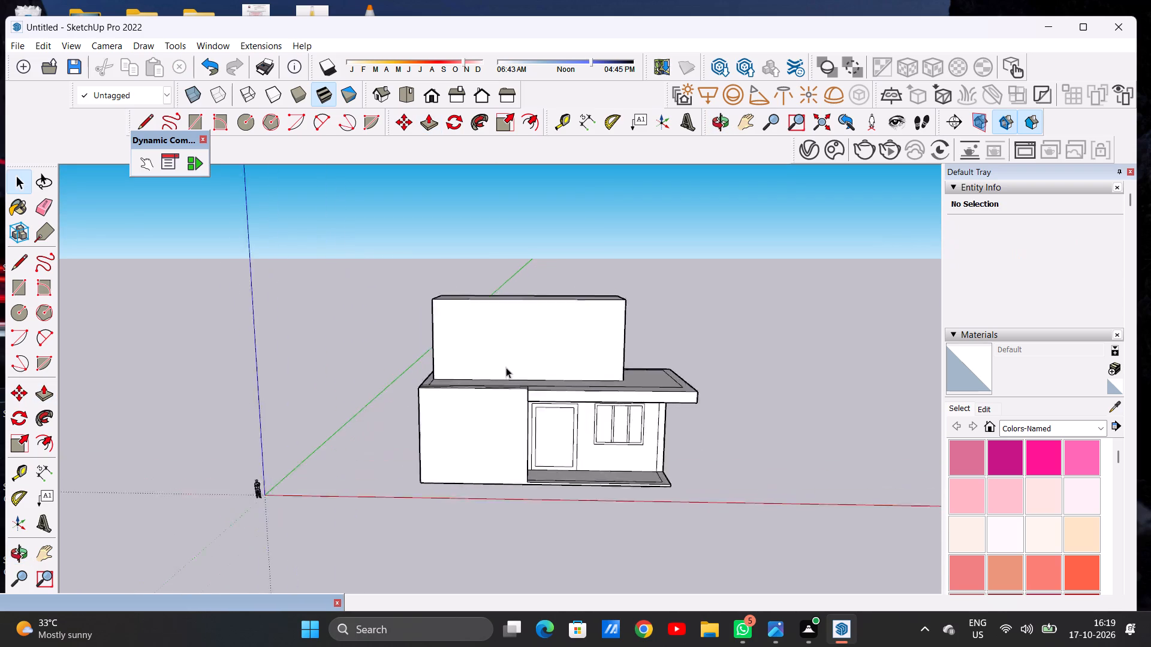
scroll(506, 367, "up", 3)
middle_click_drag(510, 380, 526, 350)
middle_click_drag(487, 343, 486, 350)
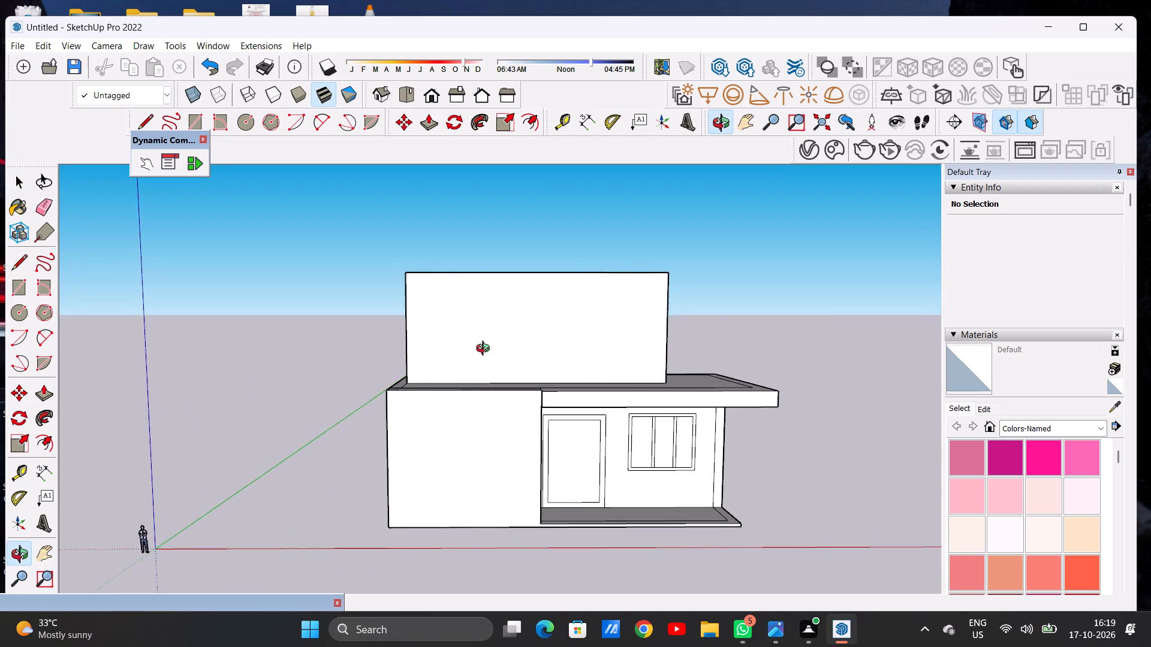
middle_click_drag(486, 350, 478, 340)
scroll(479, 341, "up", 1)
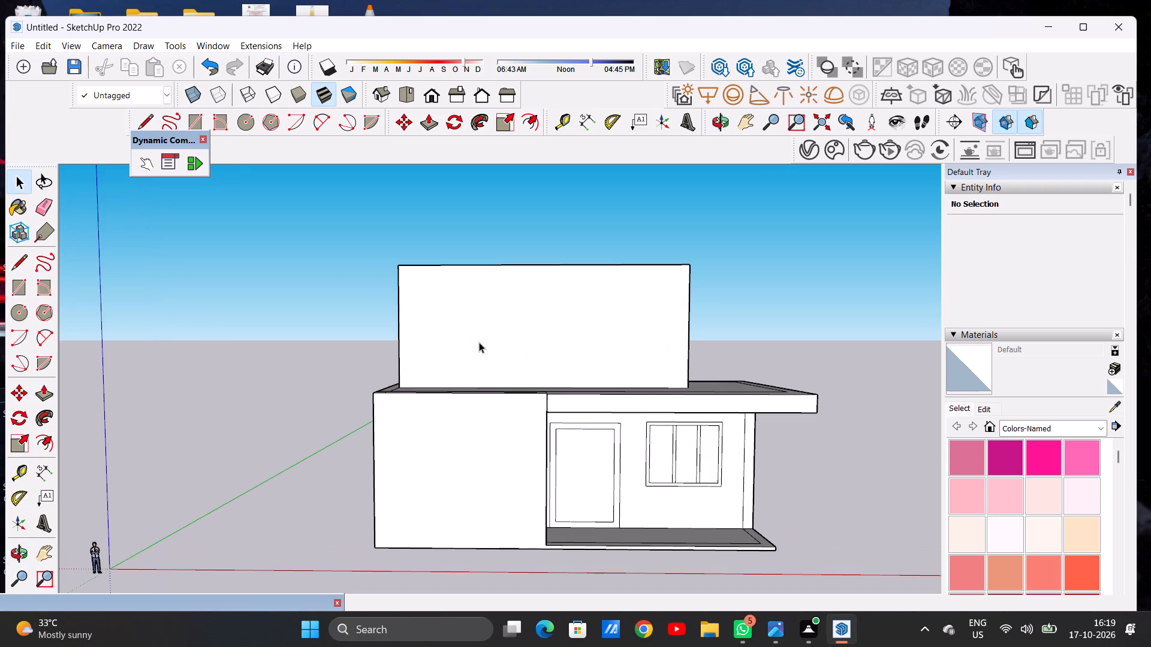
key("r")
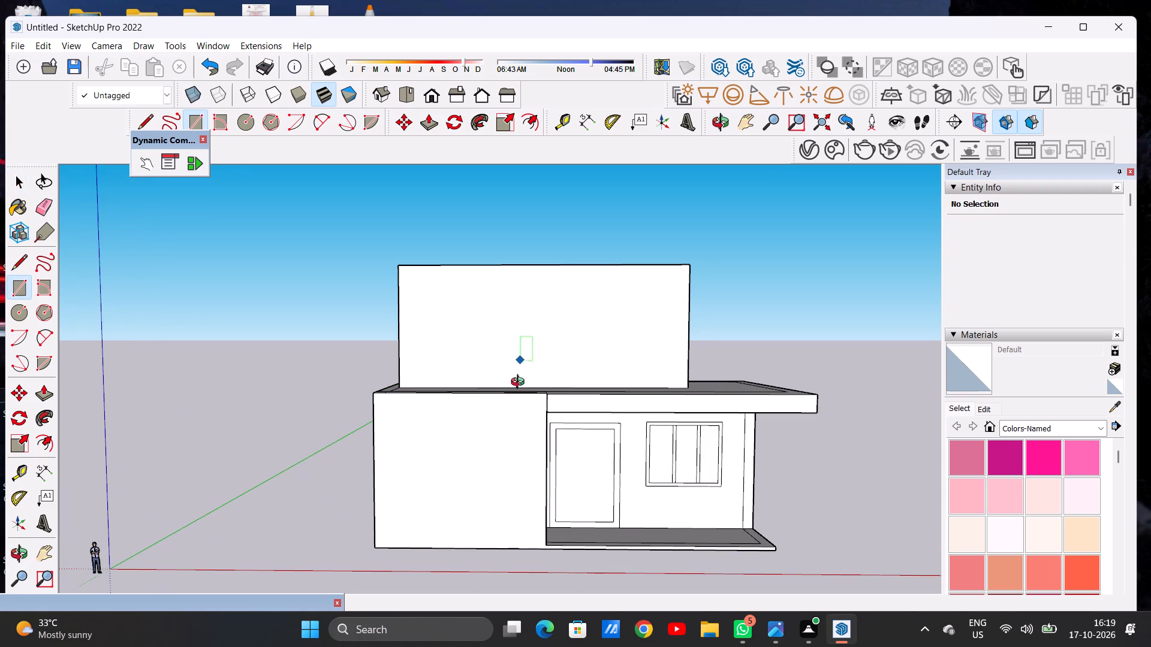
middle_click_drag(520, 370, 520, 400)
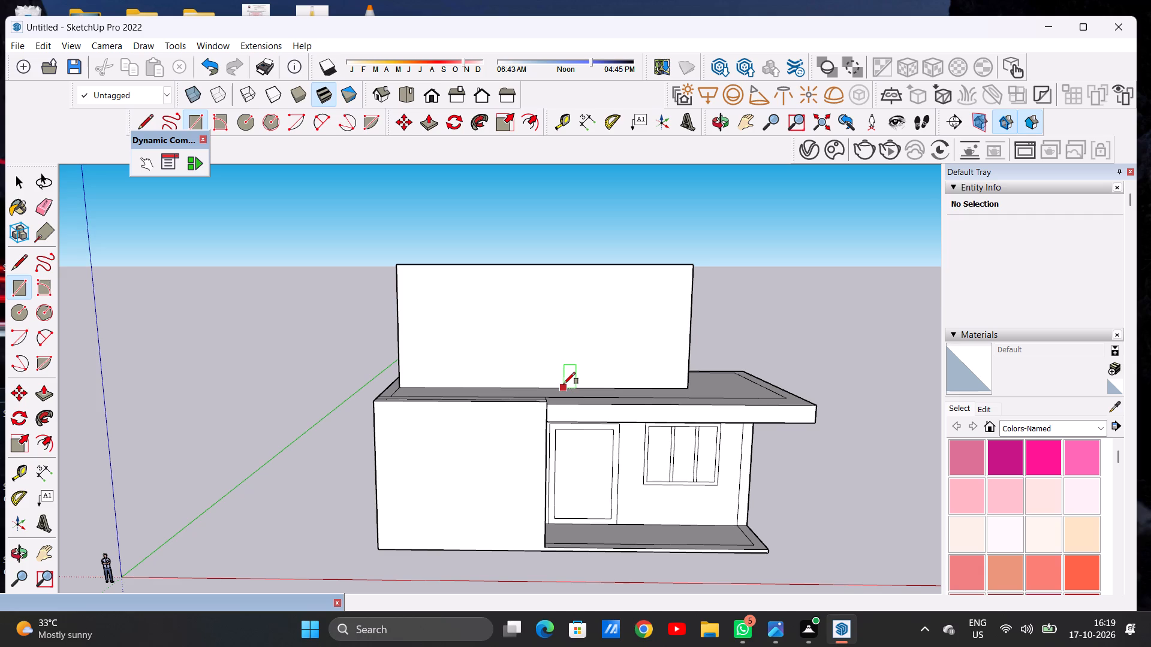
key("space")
Push/Pull the upper-storey block's end face slightly outward toward the overhanging side of the roof slab.
scroll(606, 346, "down", 6)
middle_click_drag(635, 342, 532, 467)
key("p")
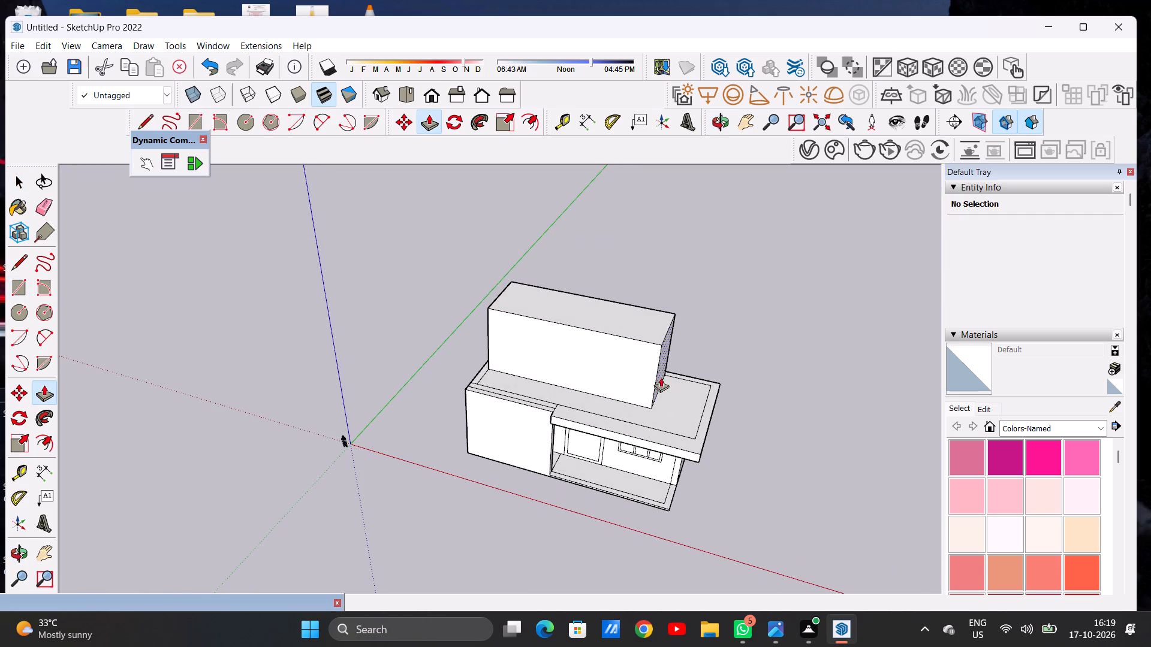
scroll(659, 371, "up", 8)
left_click(659, 364)
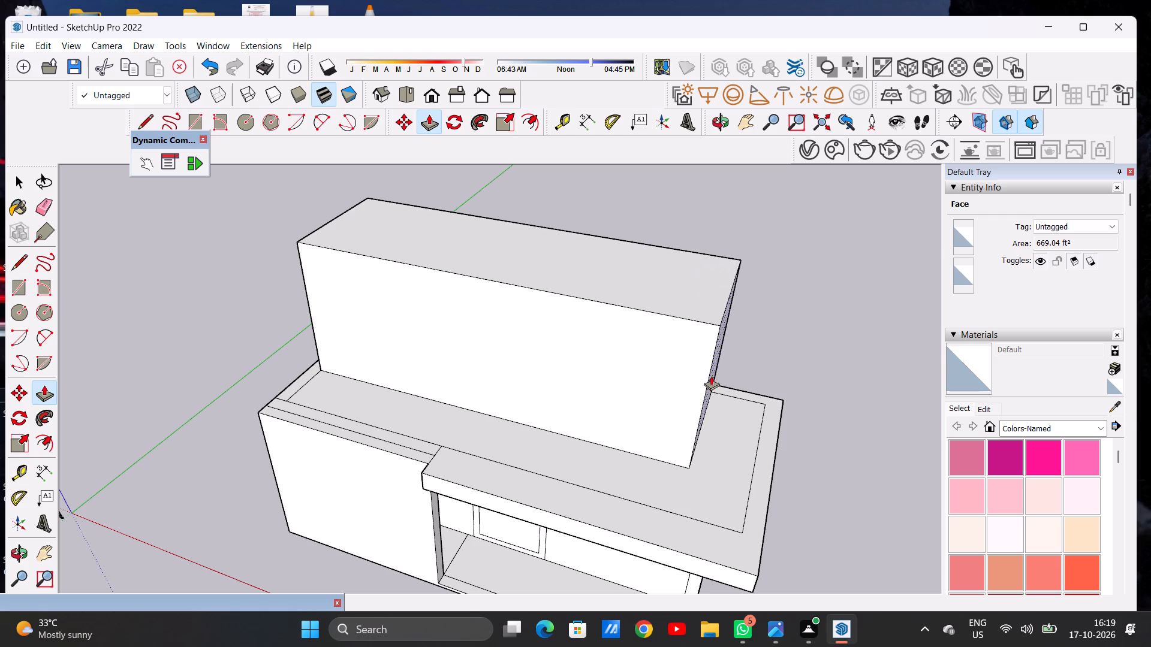
left_click(719, 384)
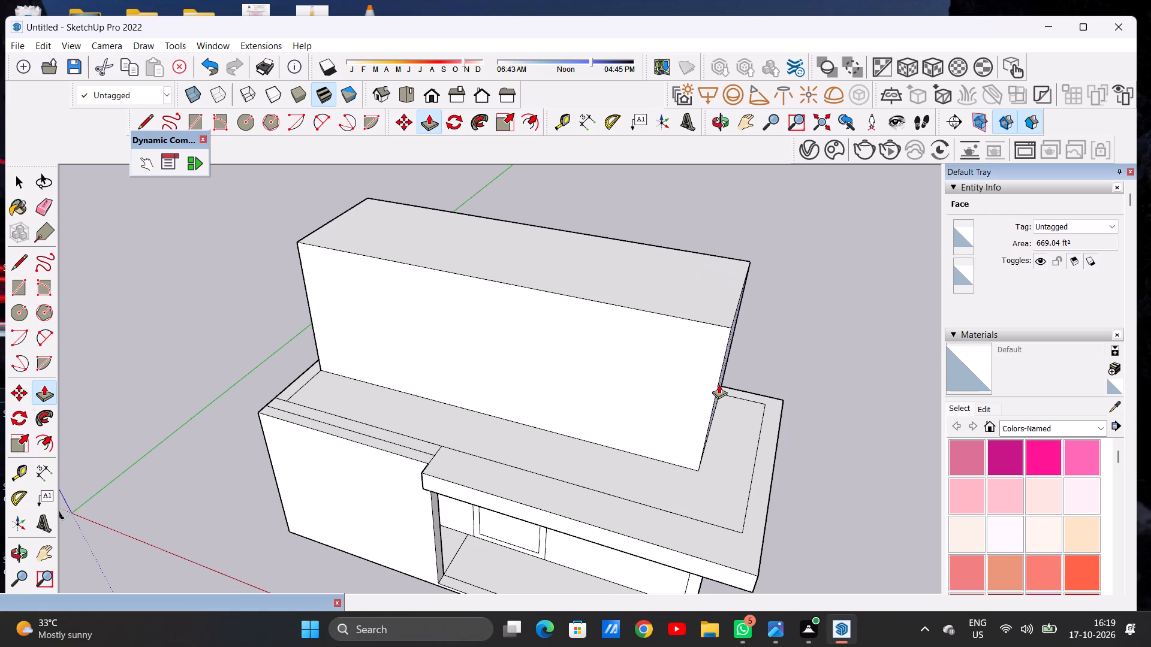
key("space")
Start a rectangle at the base of the upper-storey block's front wall.
scroll(635, 410, "down", 6)
middle_click_drag(627, 423, 703, 379)
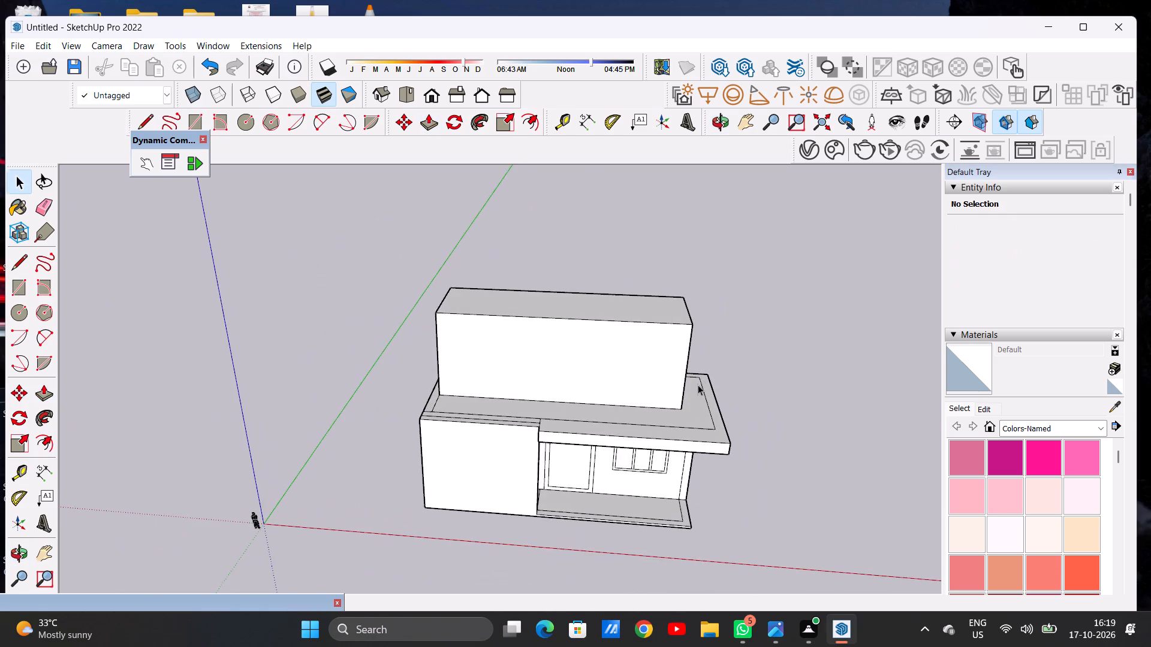
middle_click_drag(621, 434, 628, 357)
scroll(593, 389, "up", 3)
middle_click_drag(565, 399, 565, 441)
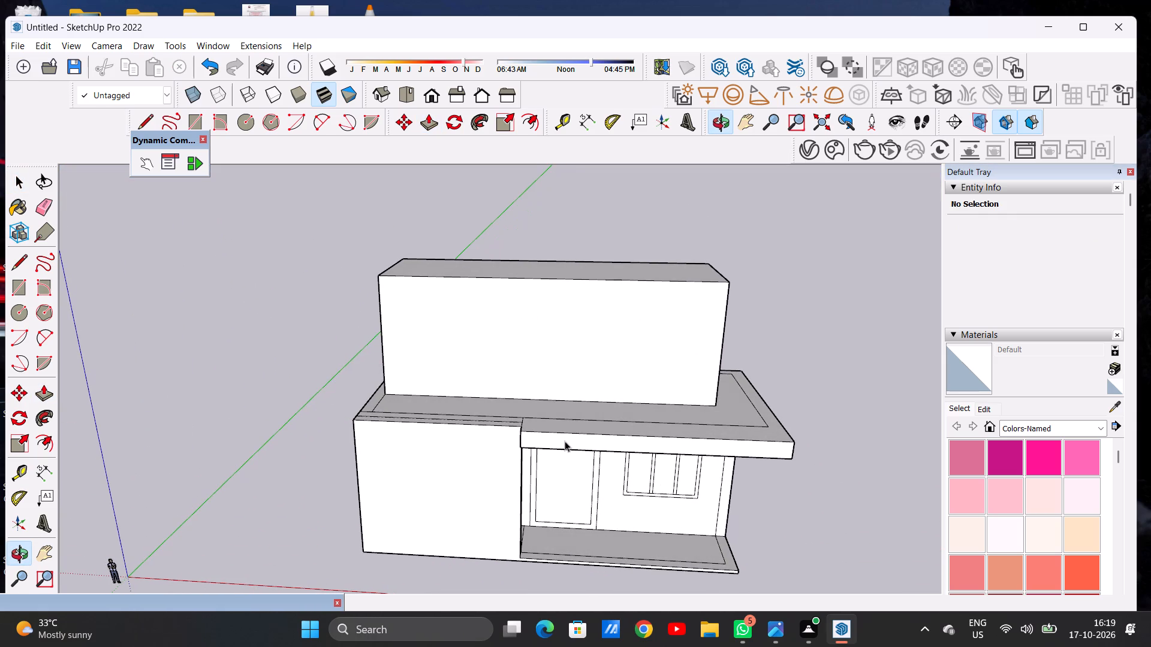
key("r")
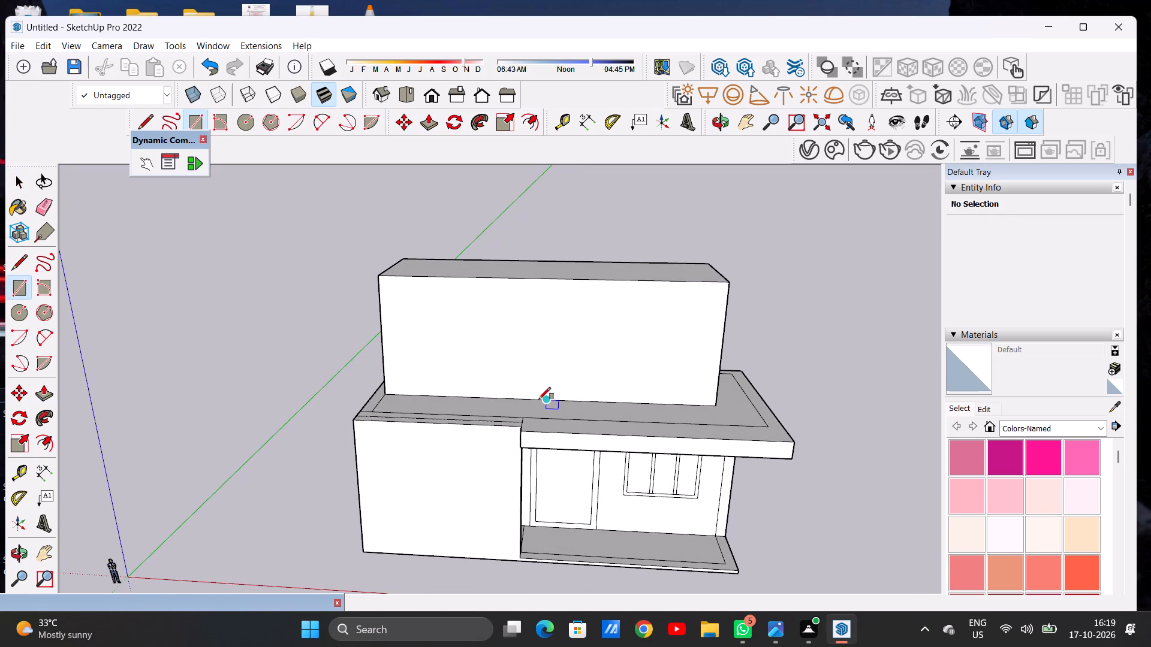
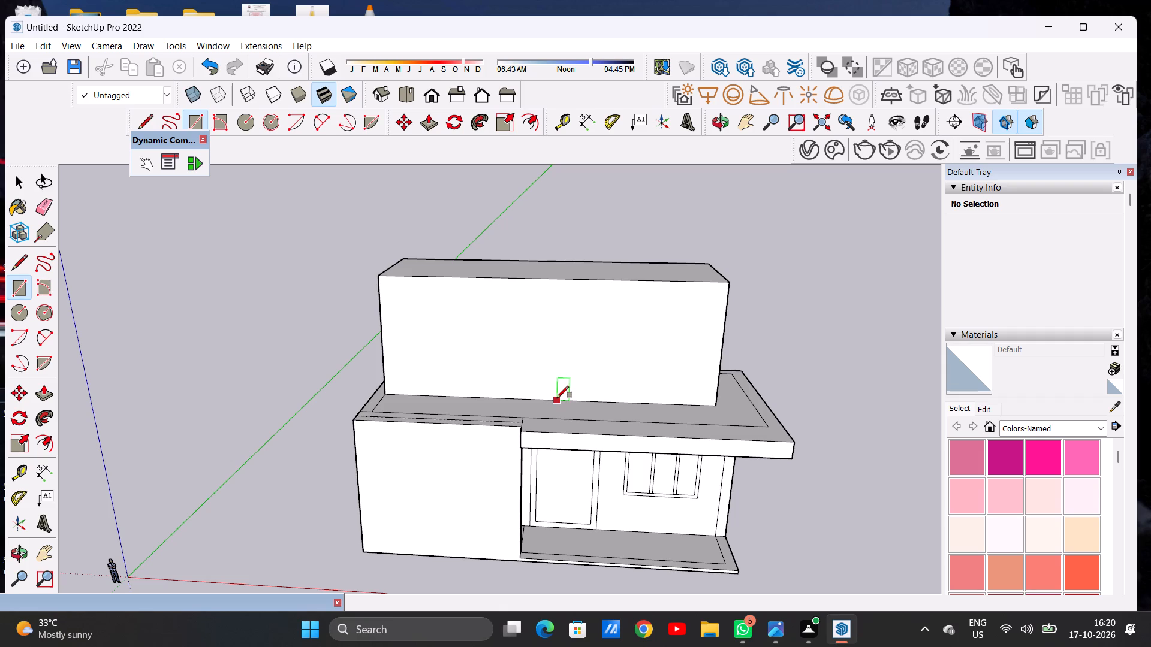
Draw a tall door rectangle rising from the base of the upper-storey block's front wall, right of its centre.
left_click(557, 398)
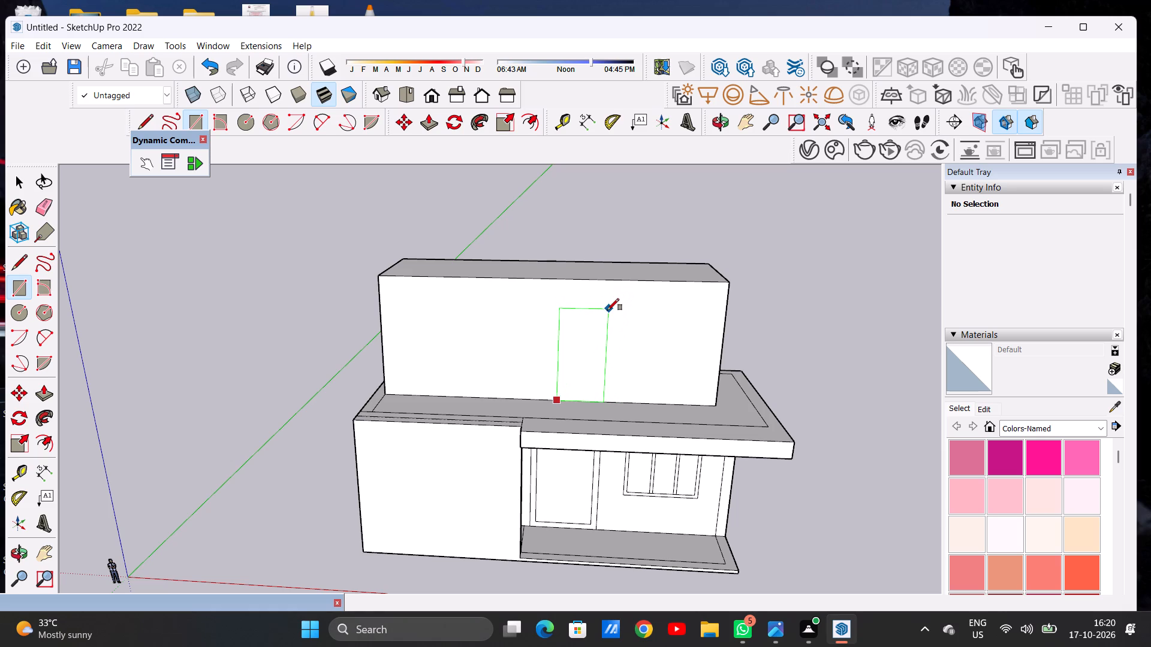
left_click(607, 310)
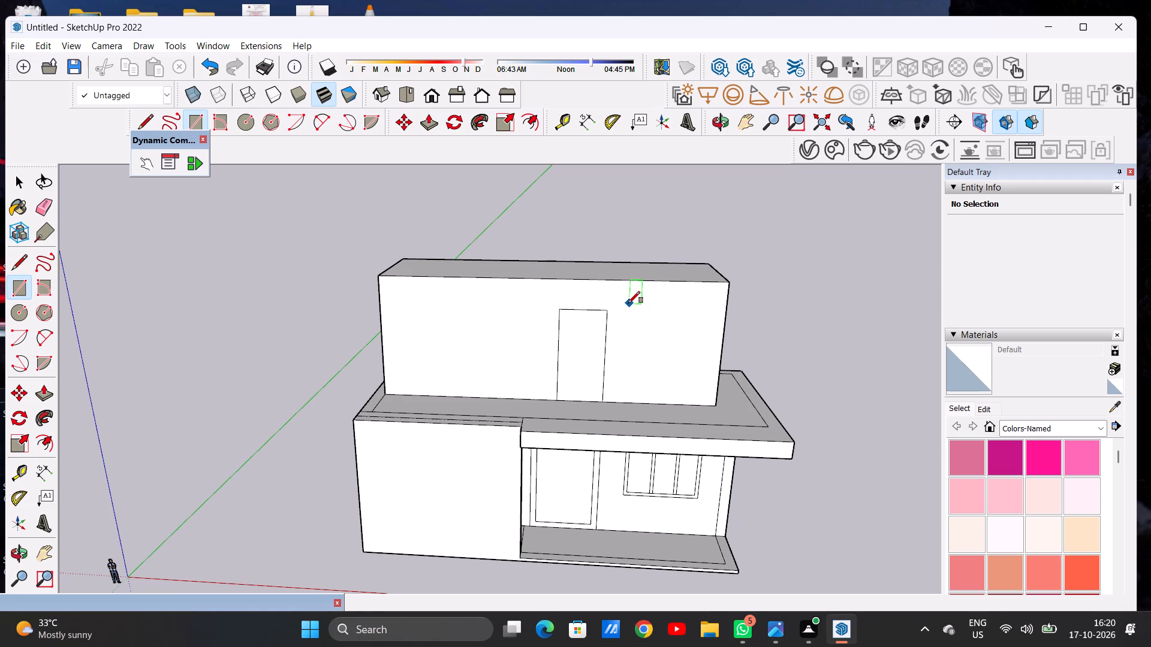
Draw a nearly square window rectangle on the upper-storey front wall, between the door outline and the wall's right end.
left_click(625, 298)
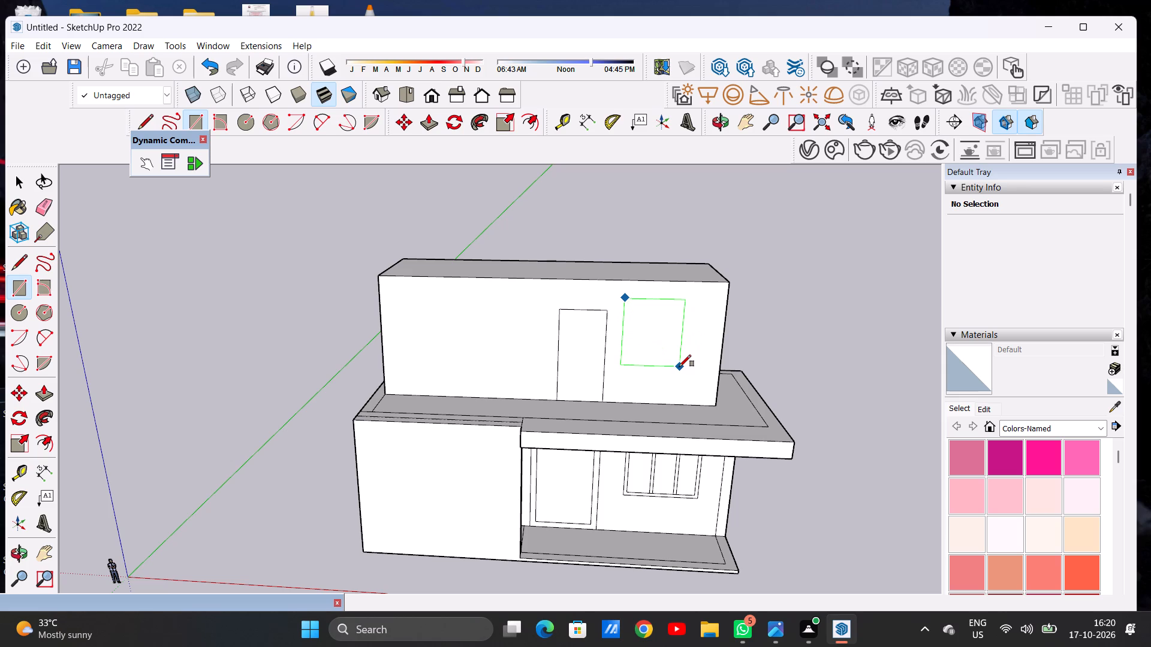
left_click(679, 367)
key("space")
Move the upper-storey window rectangle slightly down and away from the door, keeping it on the front wall.
scroll(605, 350, "down", 4)
middle_click_drag(635, 382, 624, 347)
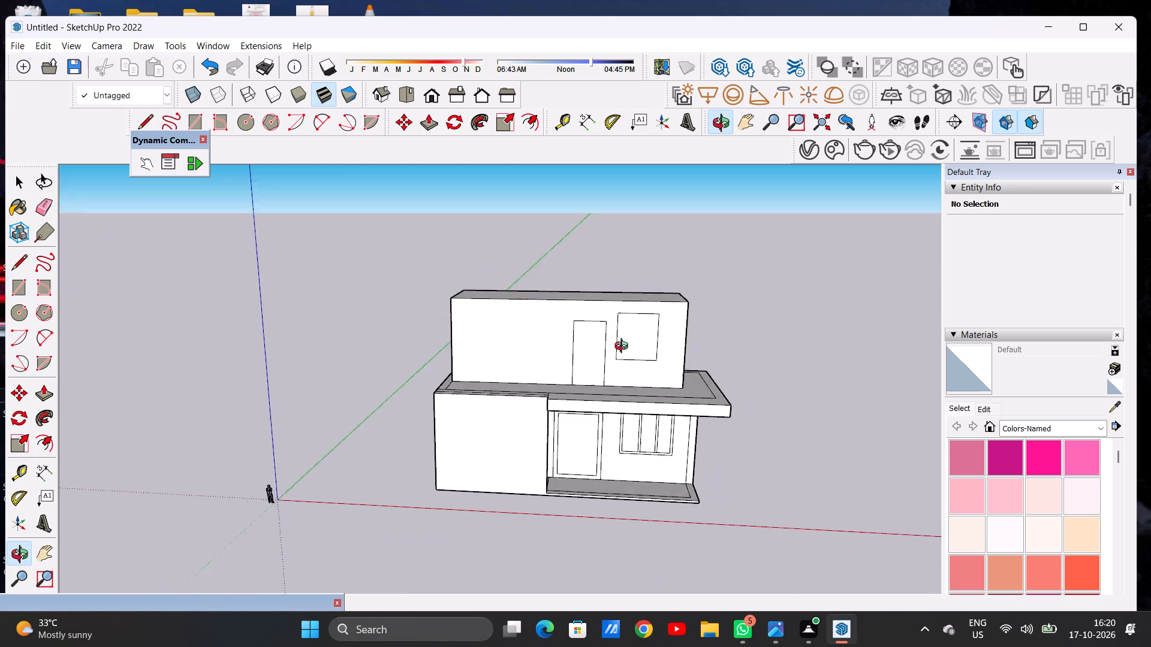
middle_click_drag(624, 347, 616, 312)
scroll(644, 325, "up", 4)
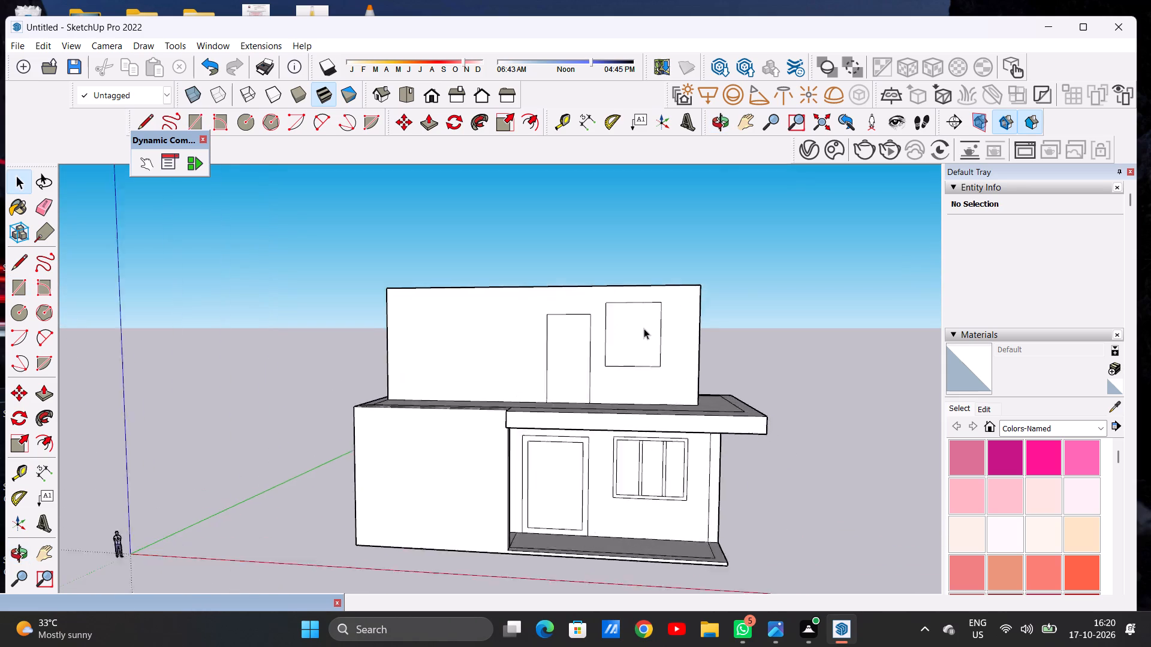
scroll(644, 328, "up", 1)
double_click(618, 361)
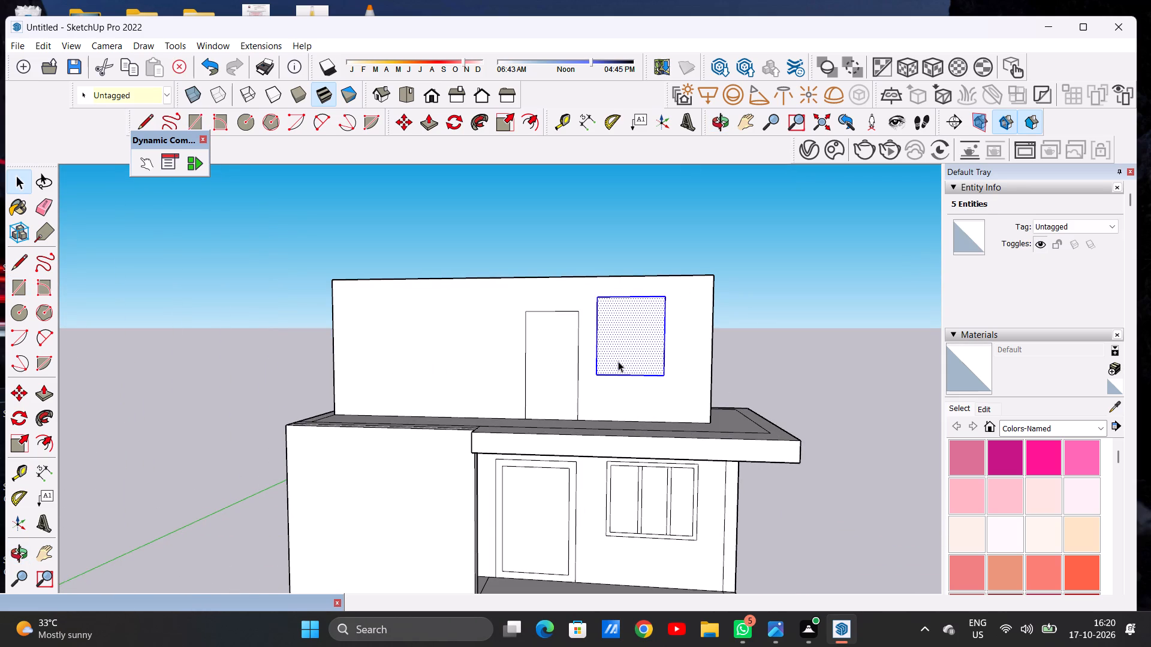
key("m")
left_click(666, 376)
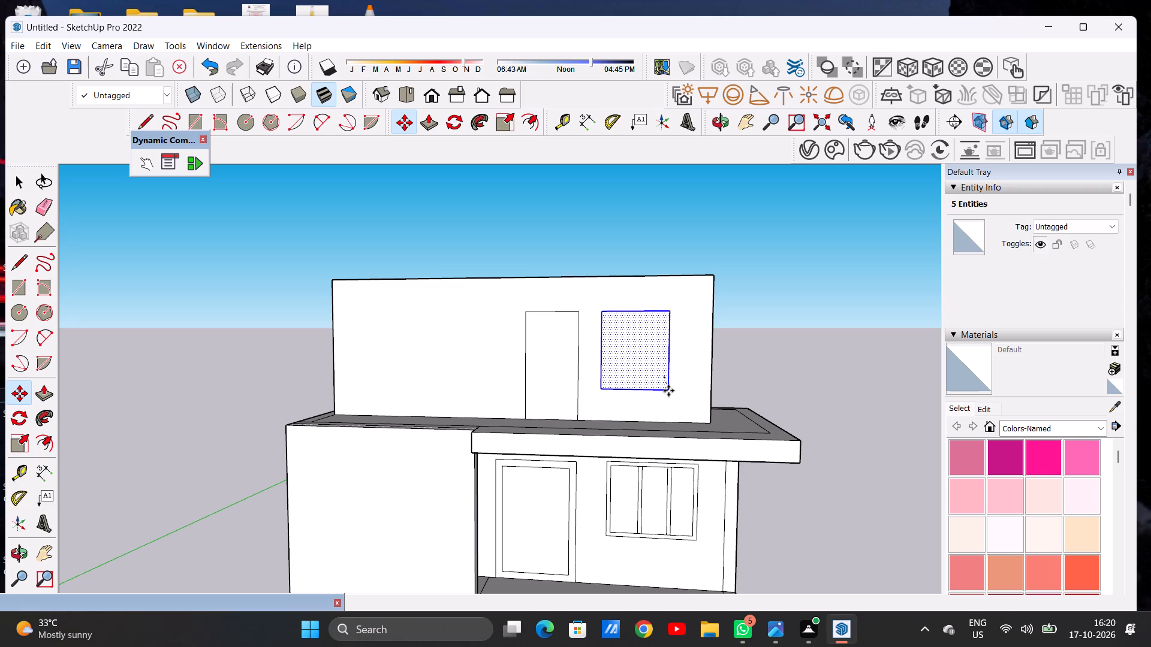
left_click(668, 391)
key("space")
left_click(820, 277)
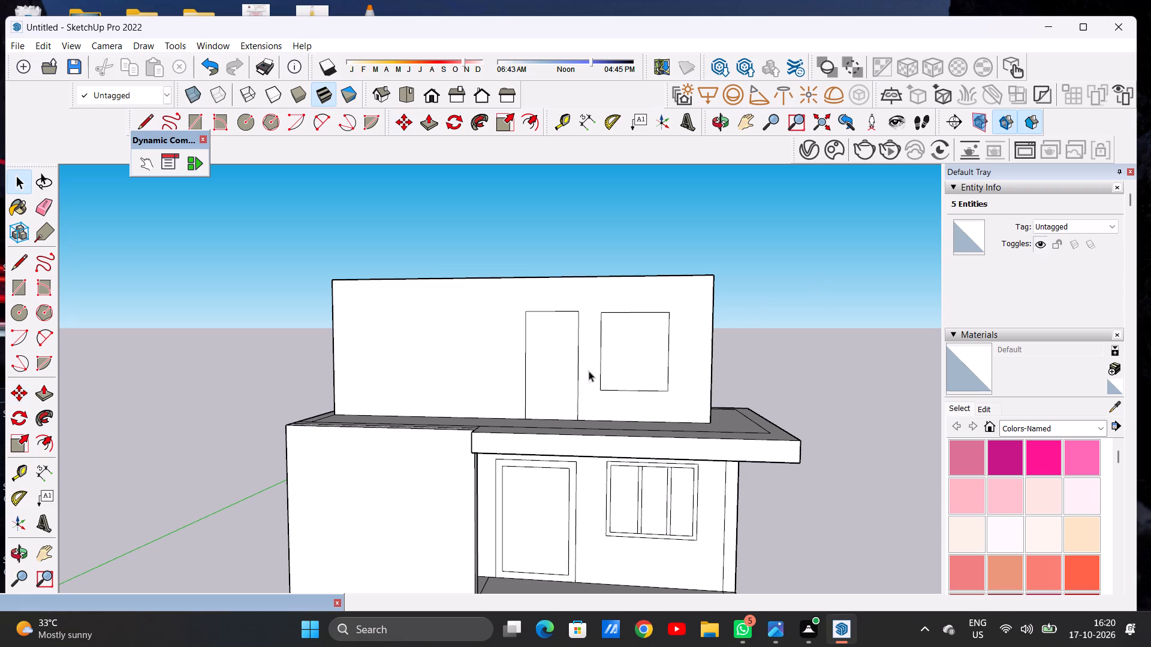
Offset the upper-storey door outline slightly inward to form a narrow door frame.
scroll(541, 422, "up", 5)
key("o")
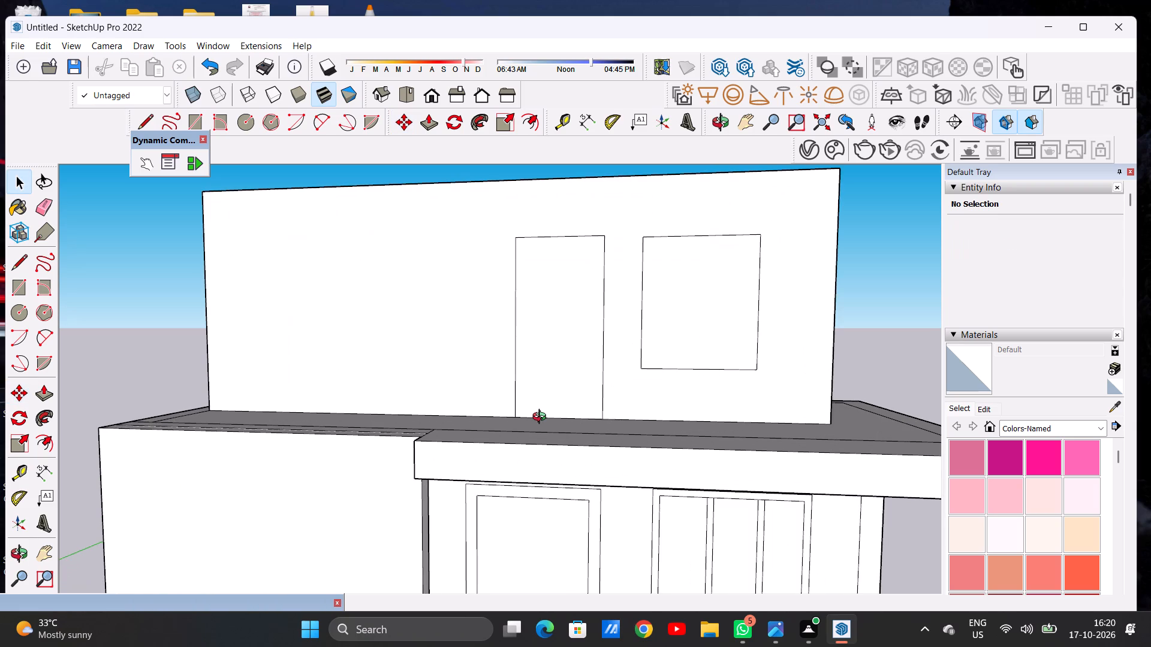
key("f")
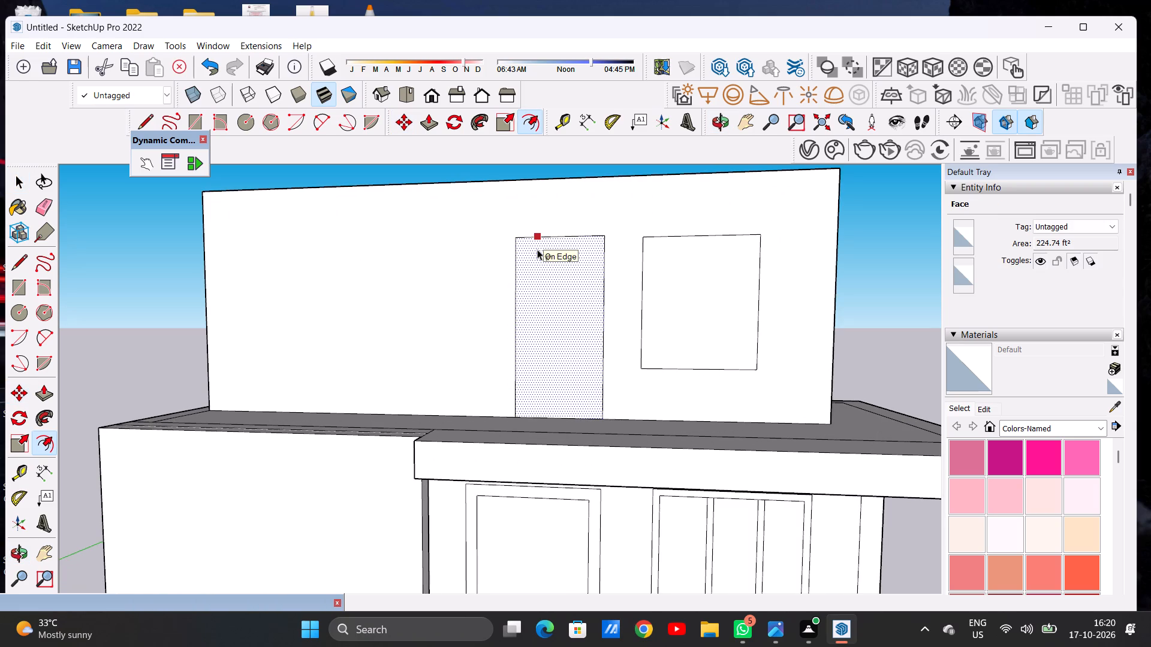
left_click(537, 249)
left_click(539, 243)
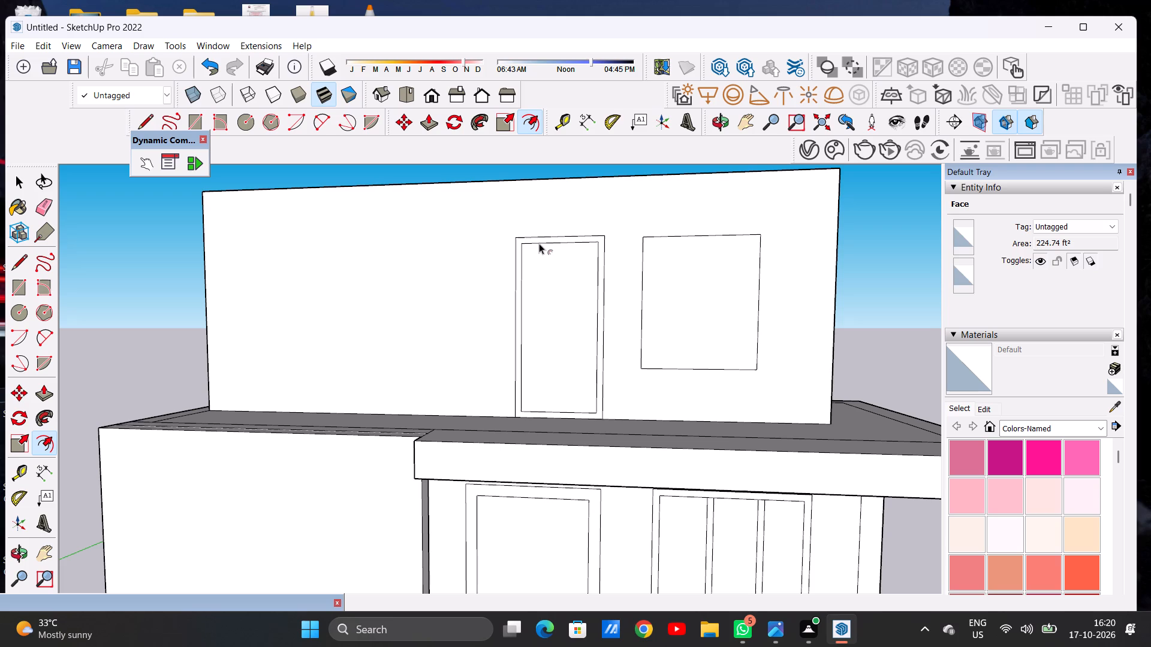
key("space")
Draw a slim vertical handle rectangle at mid-height on the upper-storey door, near the edge farther from the window.
type("R")
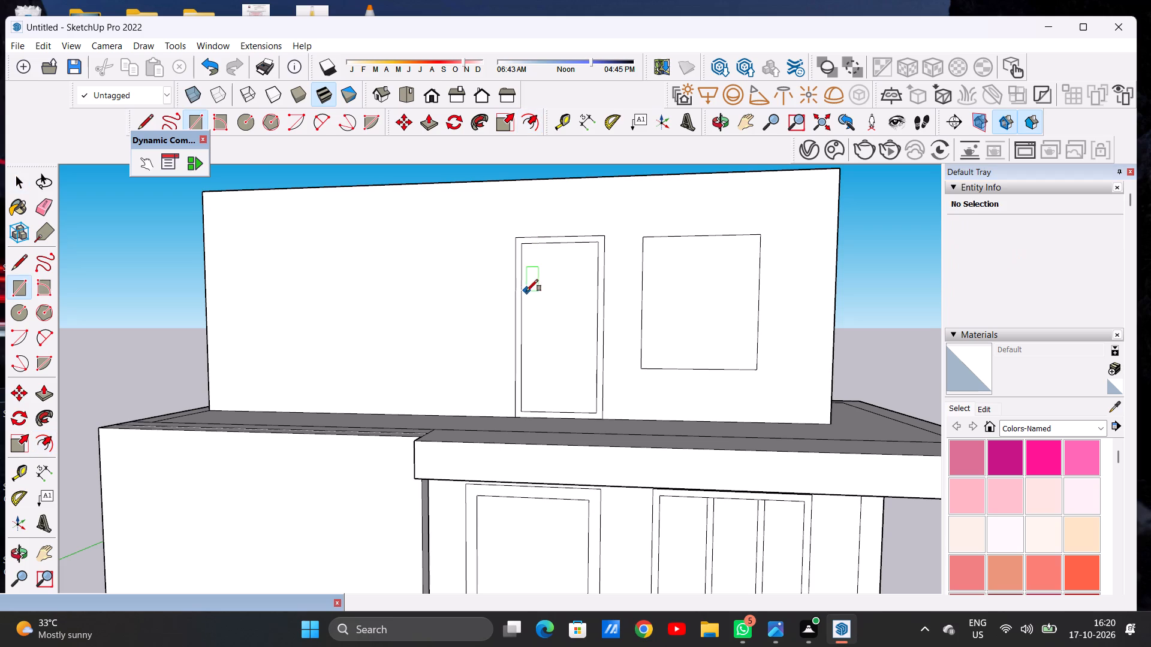
middle_click_drag(540, 295, 553, 297)
scroll(534, 321, "up", 3)
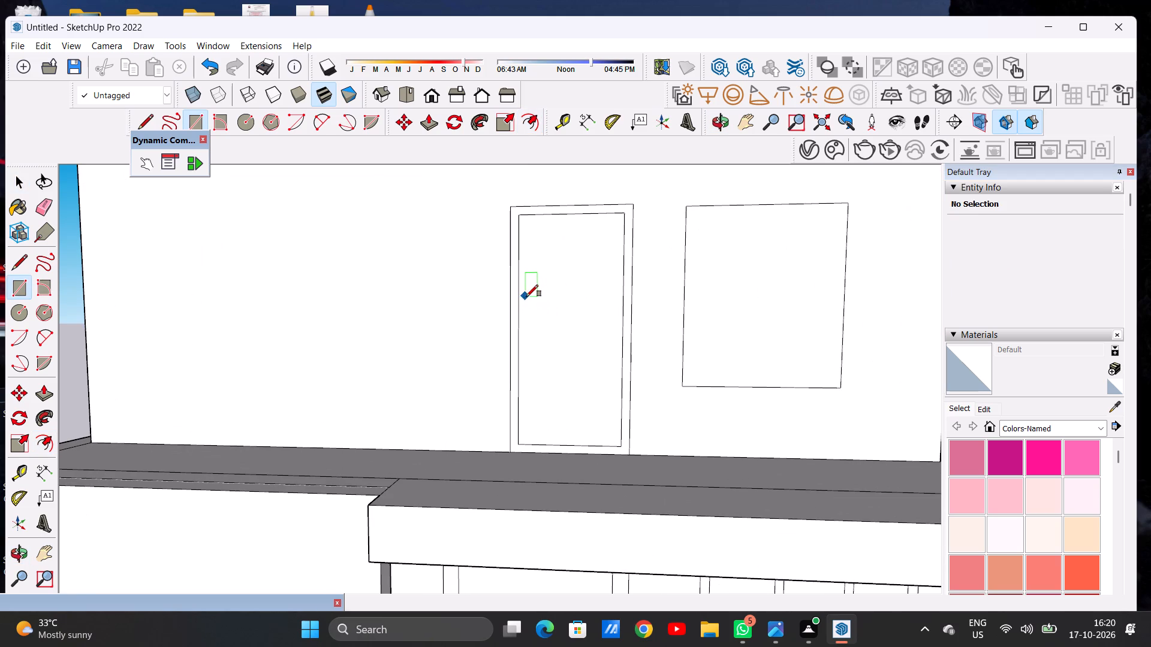
left_click(526, 297)
left_click(527, 352)
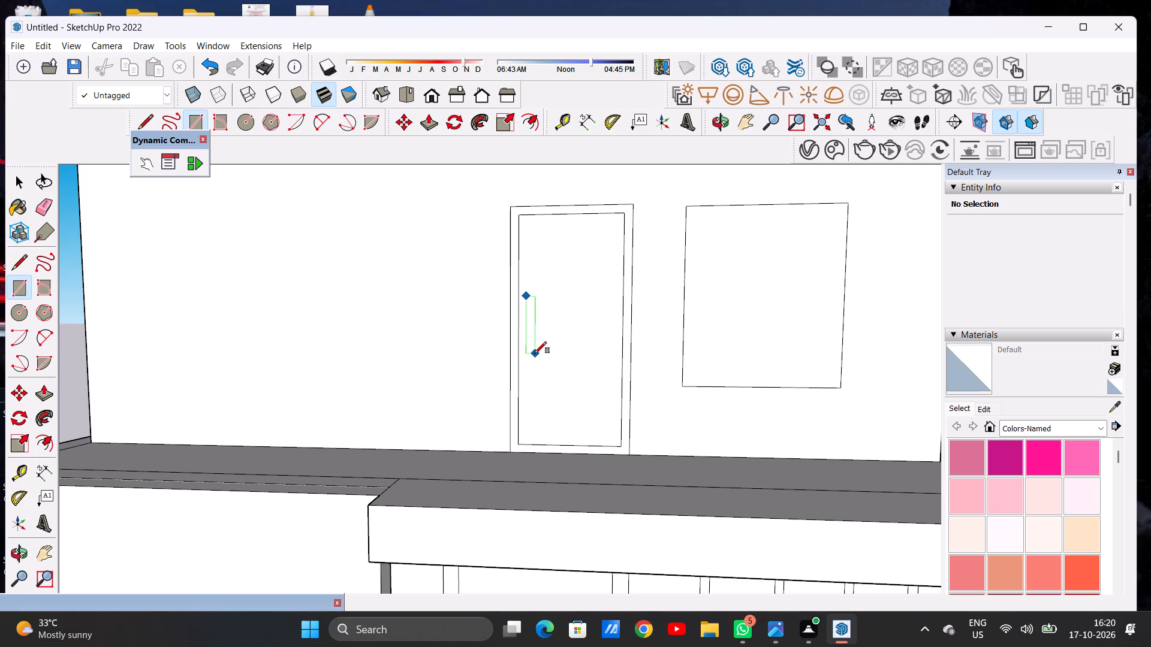
left_click(535, 353)
key("space")
Offset the upper-storey window outline slightly inward to form a narrow window frame.
scroll(433, 365, "down", 5)
scroll(652, 329, "up", 2)
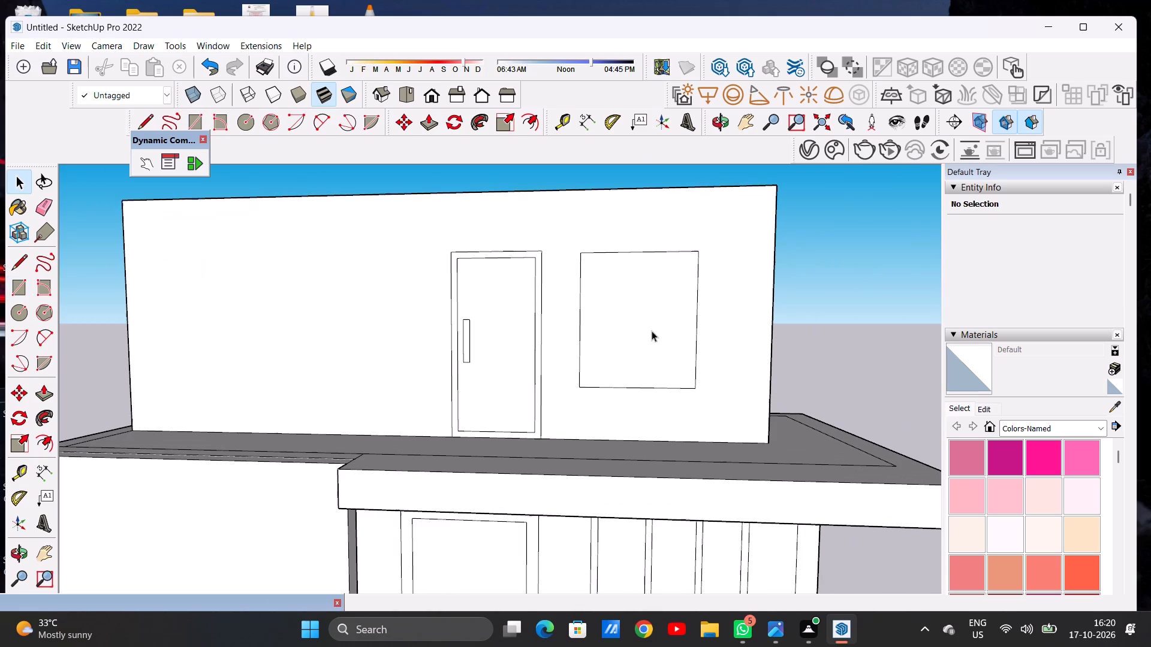
type("OF")
left_click(620, 268)
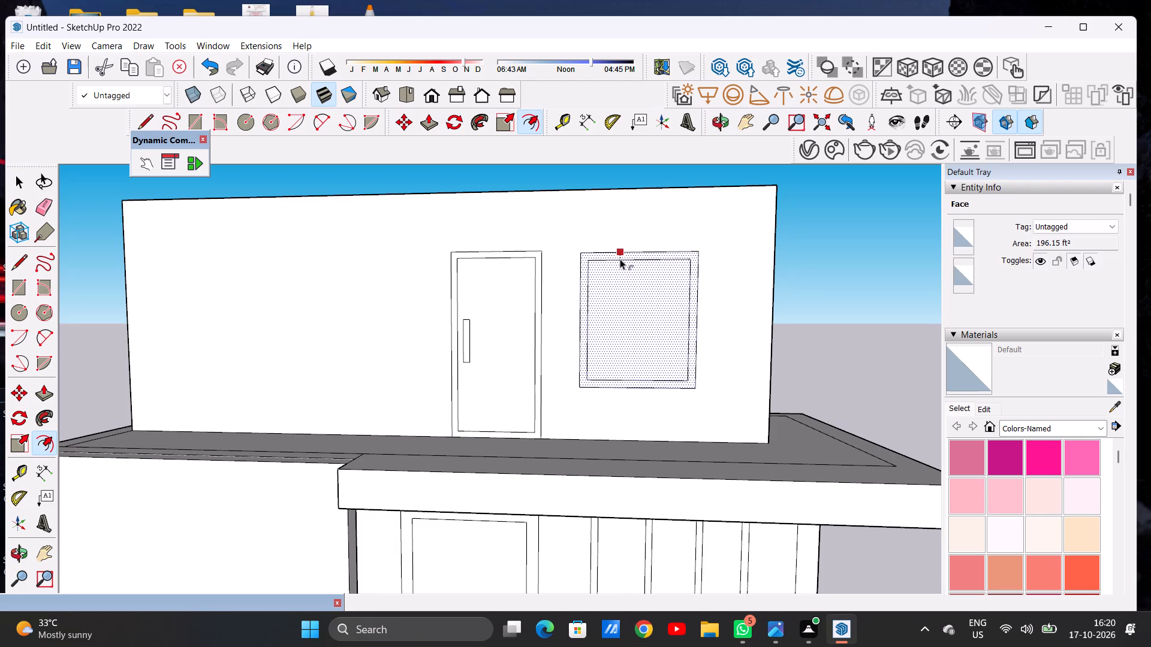
left_click(620, 259)
key("space")
Draw two closely spaced vertical lines across the upper window's inner pane, about a third in from the door side, as a mullion.
type("L")
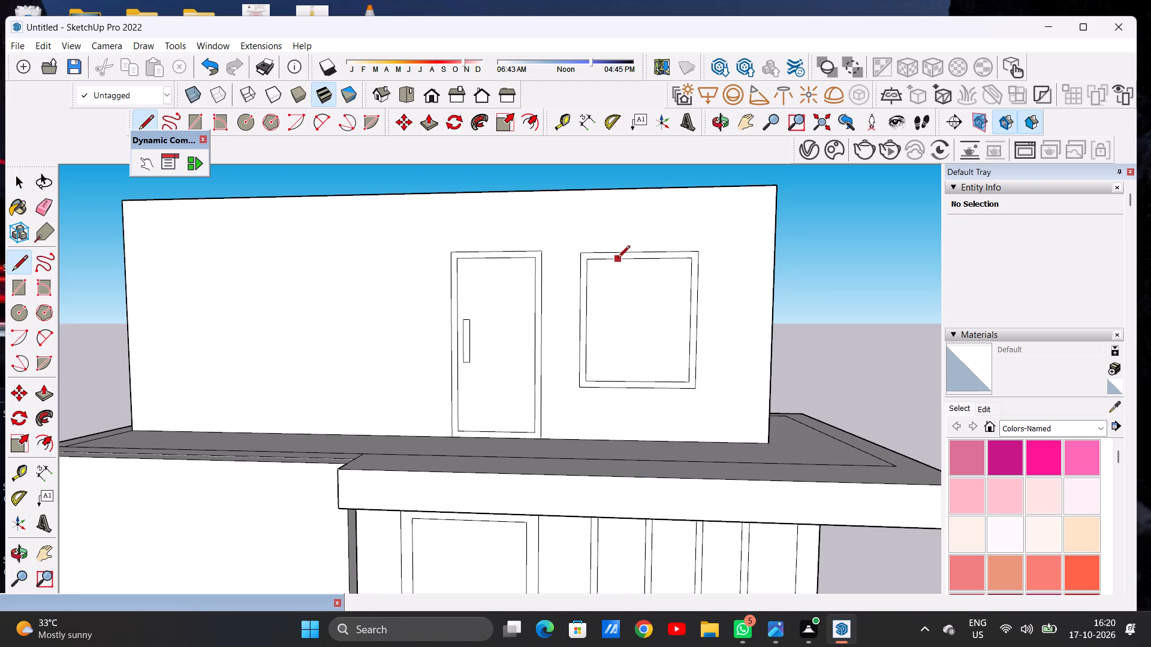
left_click(620, 258)
left_click(615, 382)
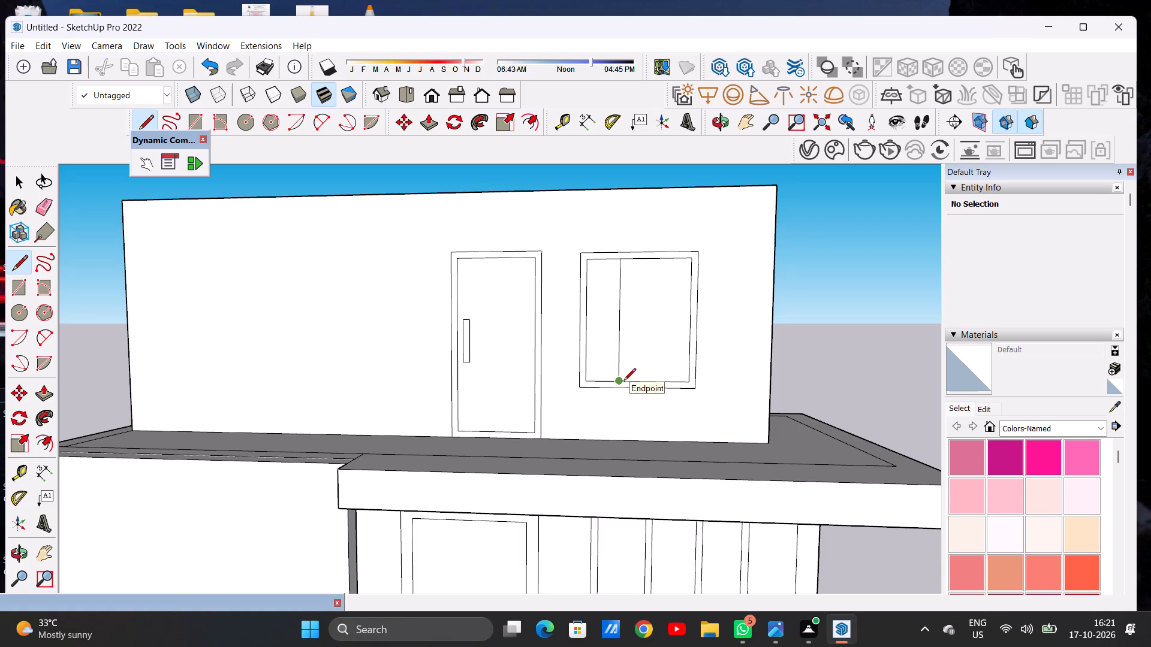
scroll(621, 382, "up", 4)
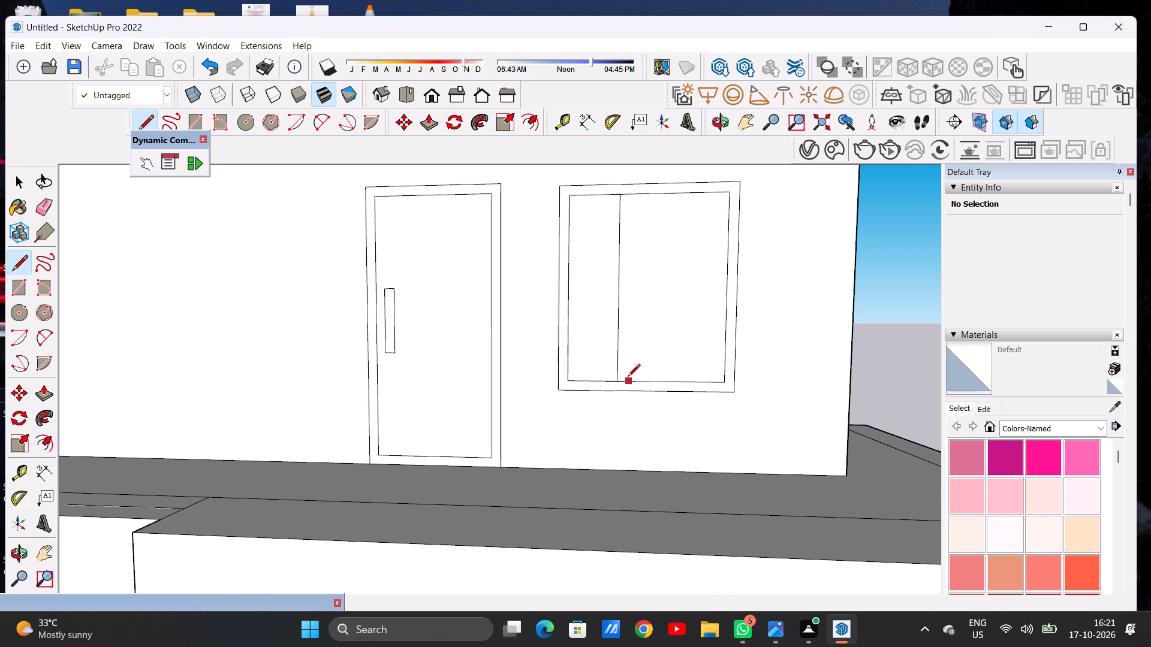
left_click(626, 377)
left_click(629, 196)
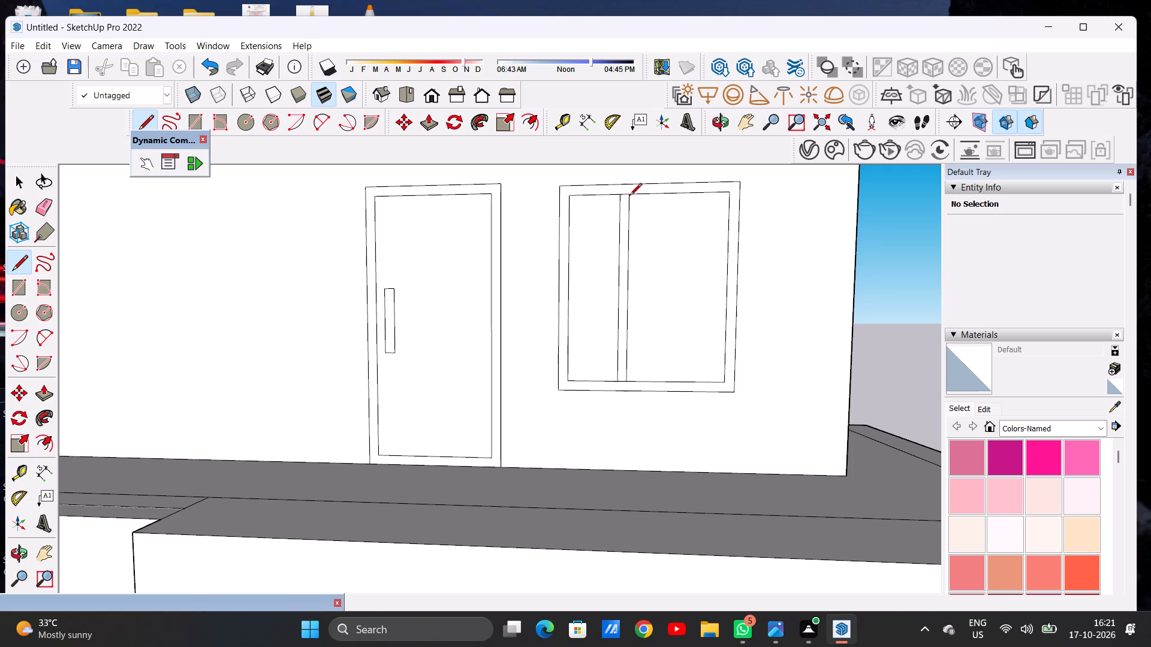
key("space")
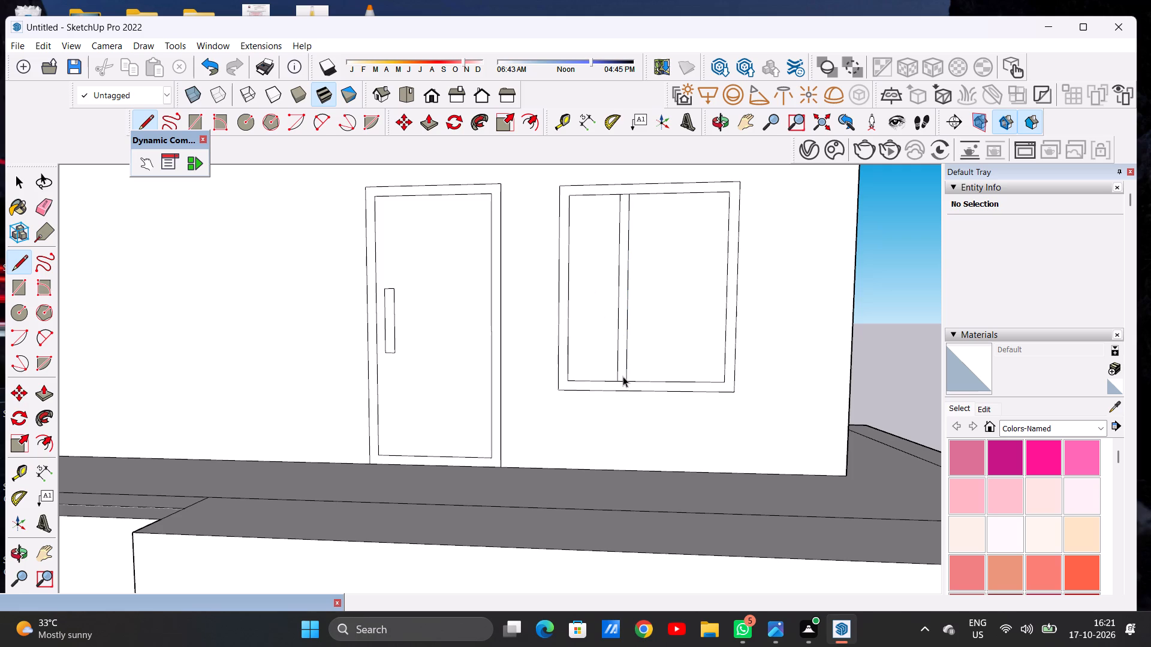
Copy the mullion strip sideways within the upper window to divide the opening into three panes.
double_click(623, 376)
key("m")
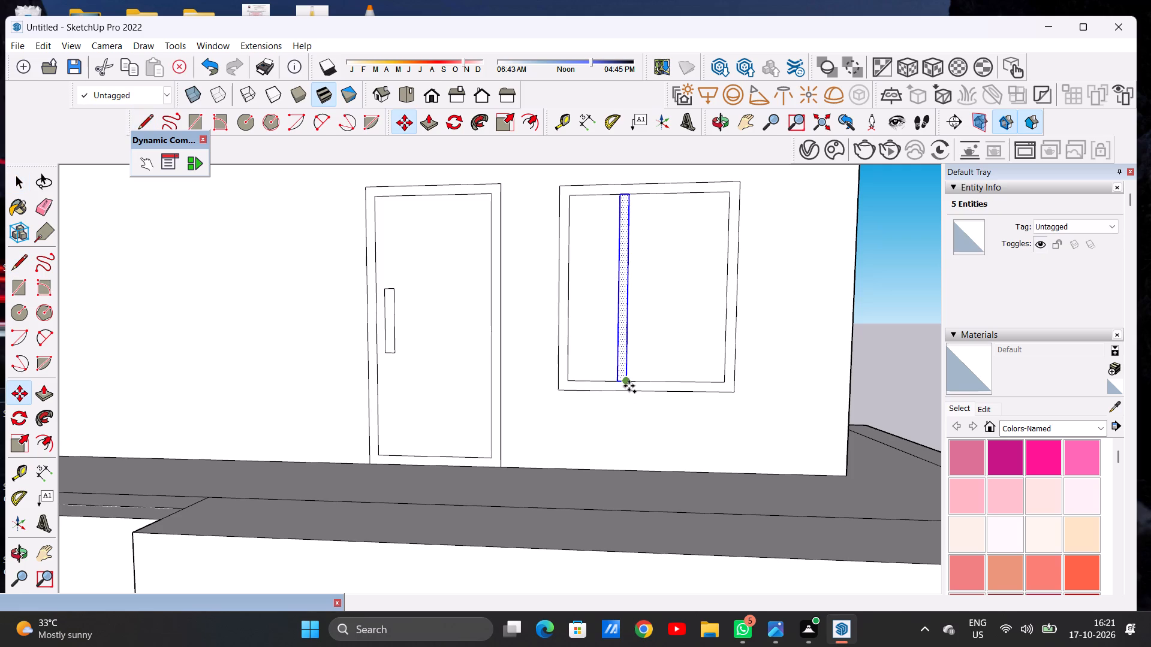
left_click(629, 386)
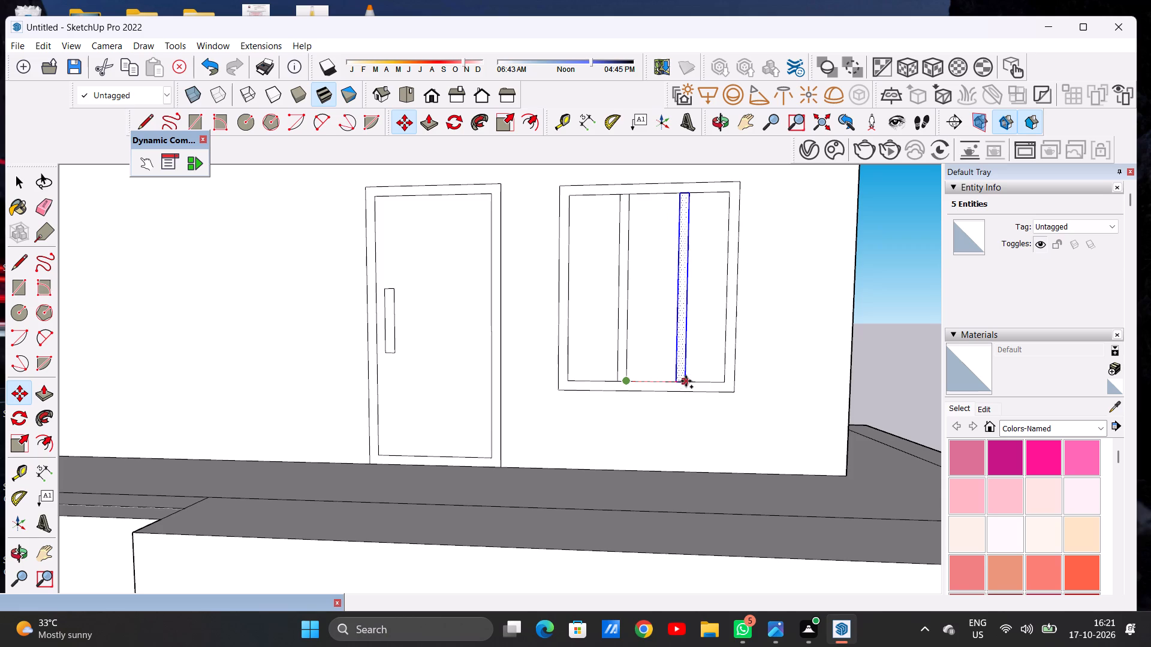
left_click(684, 381)
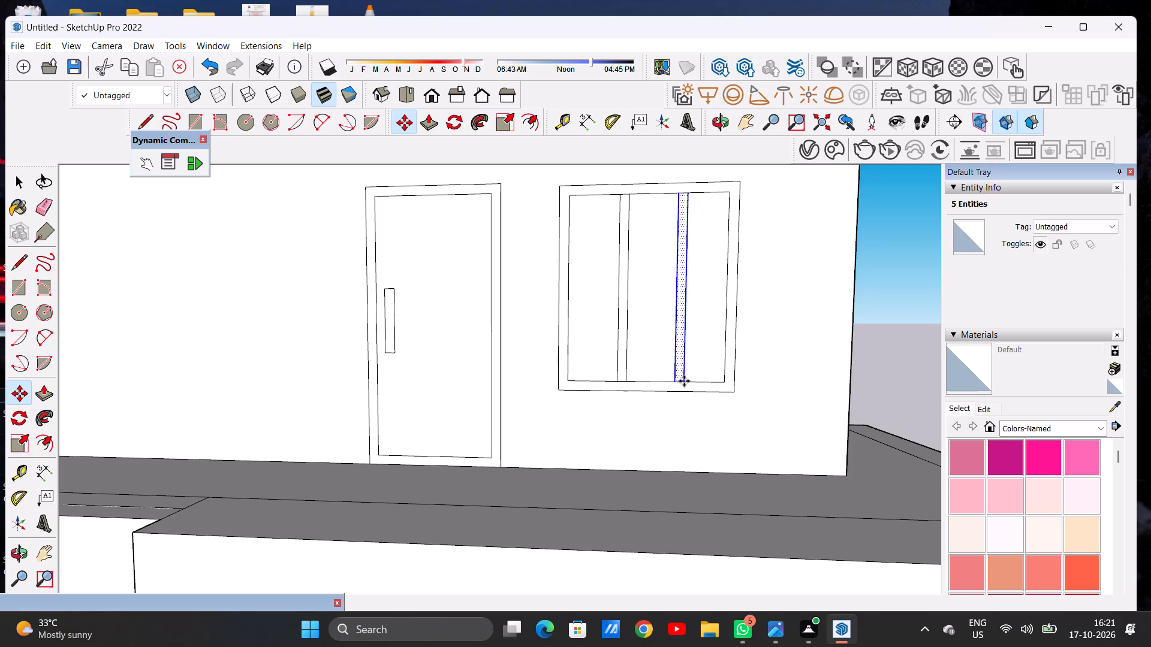
key("space")
scroll(595, 367, "down", 5)
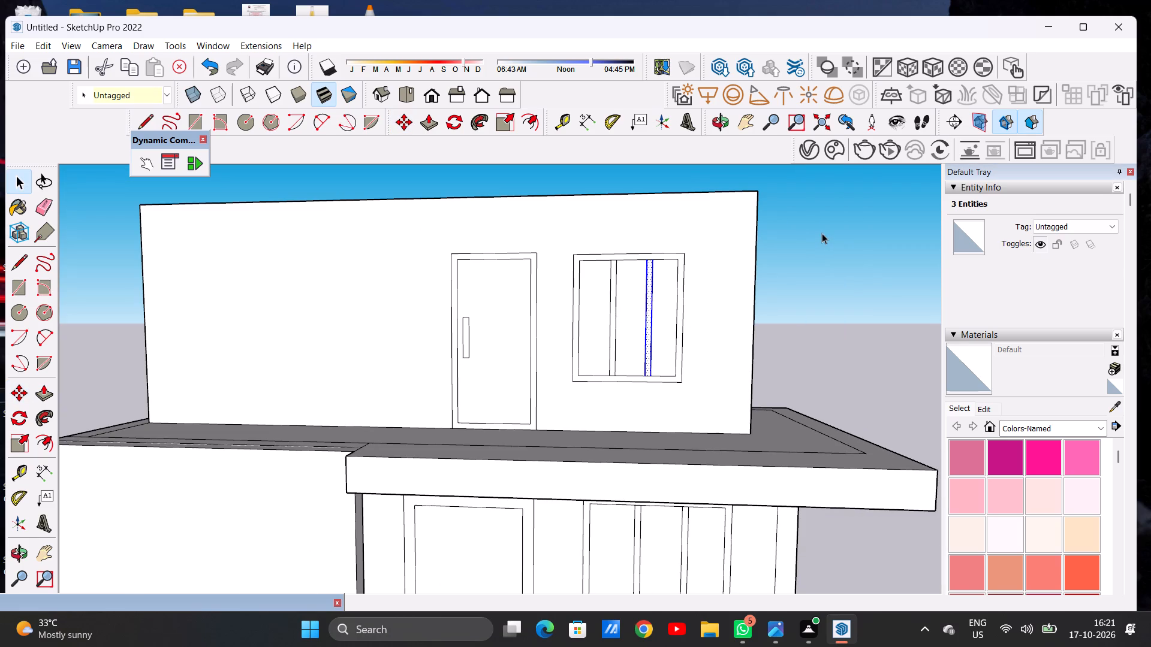
left_click(822, 233)
Draw a second window rectangle on the upper-storey front wall, on the blank side of the door.
scroll(701, 310, "up", 1)
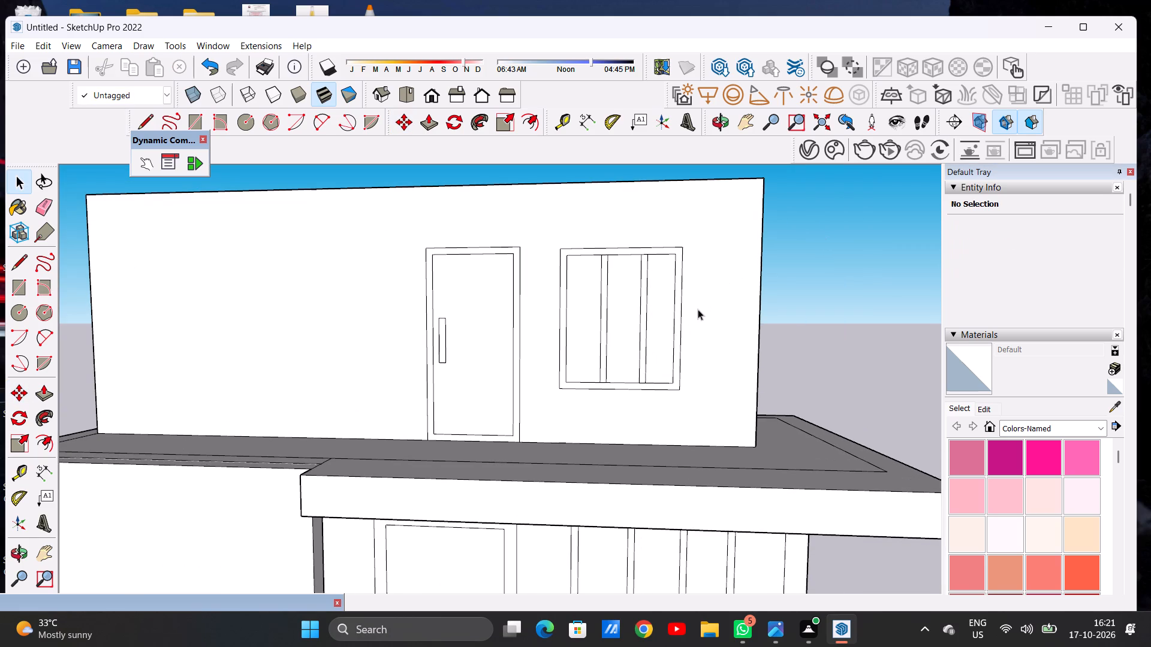
scroll(565, 318, "down", 4)
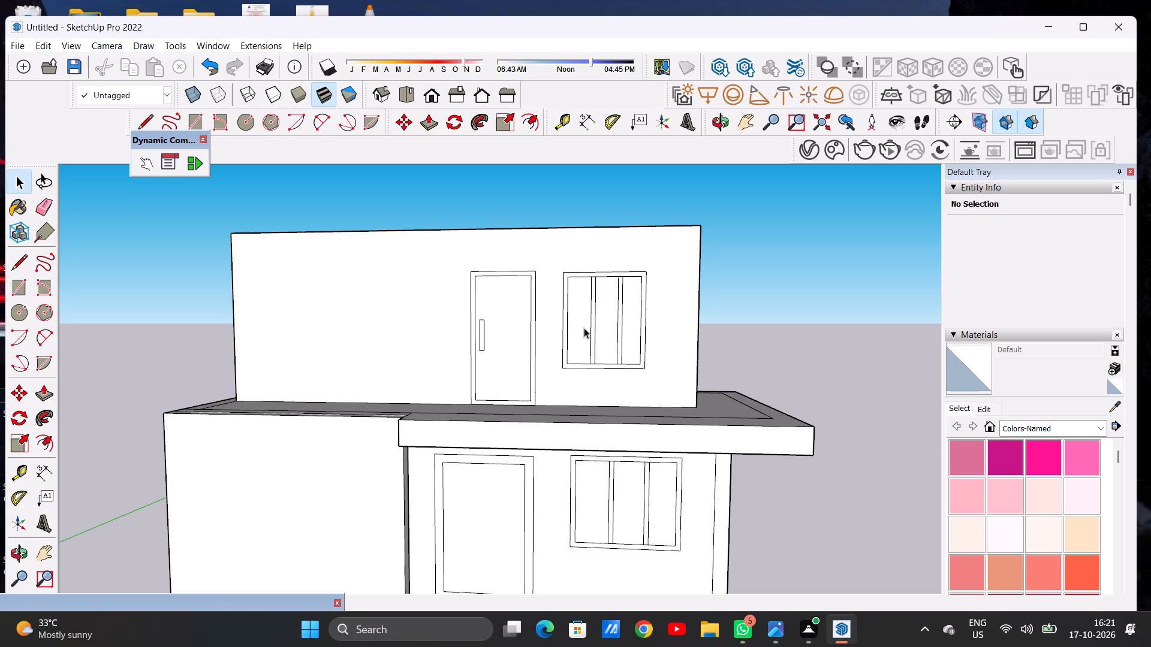
scroll(584, 328, "down", 7)
scroll(546, 372, "down", 1)
scroll(546, 372, "up", 1)
scroll(546, 372, "down", 1)
scroll(546, 372, "up", 1)
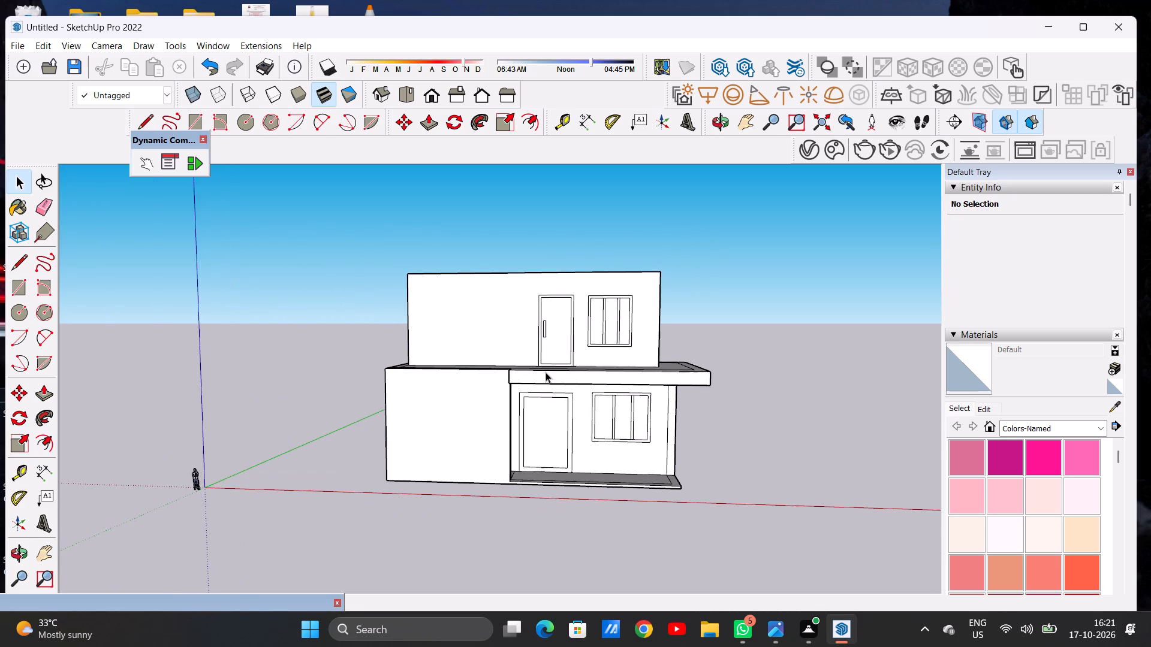
scroll(546, 372, "up", 1)
middle_click_drag(513, 331, 534, 362)
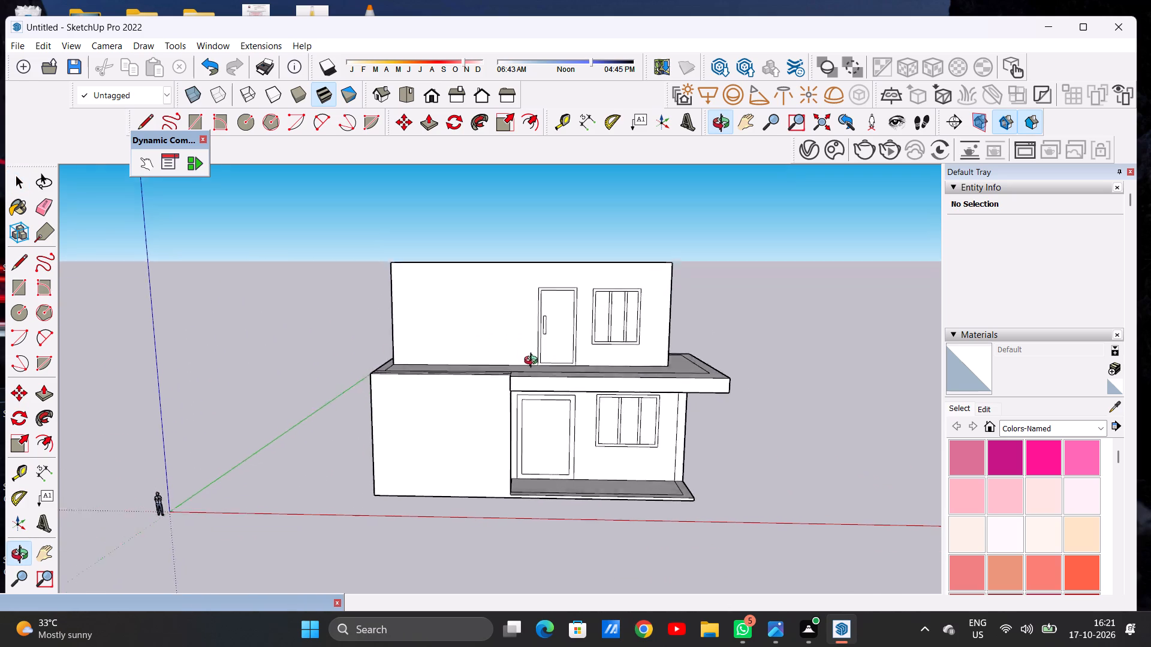
middle_click_drag(534, 362, 540, 373)
key("r")
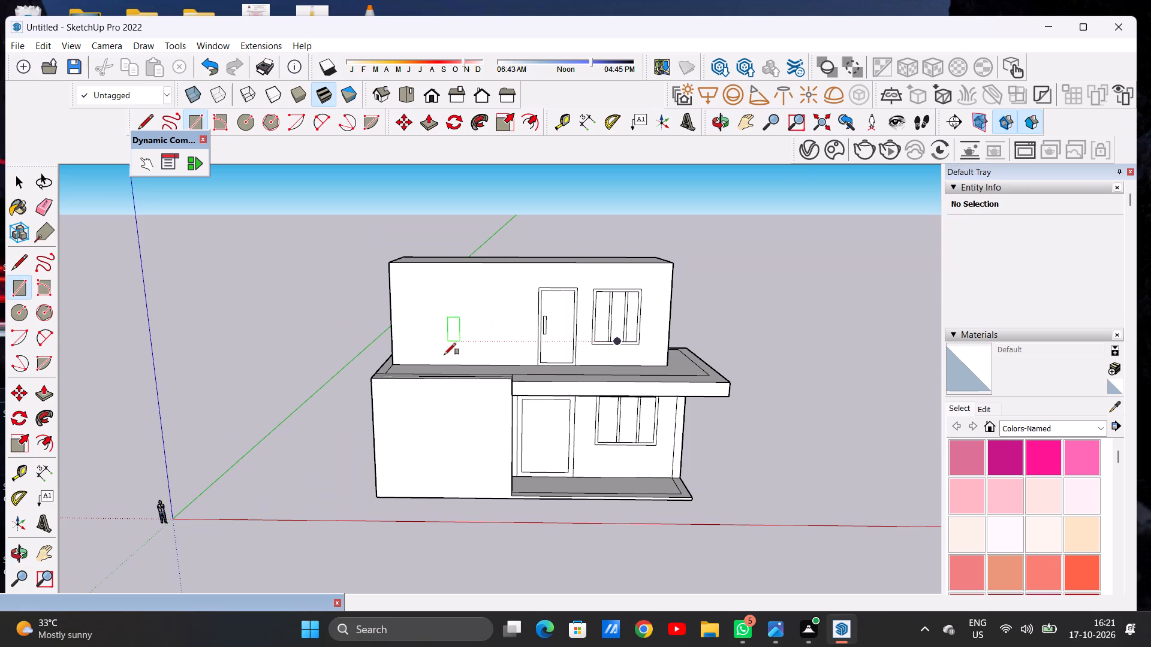
left_click(457, 284)
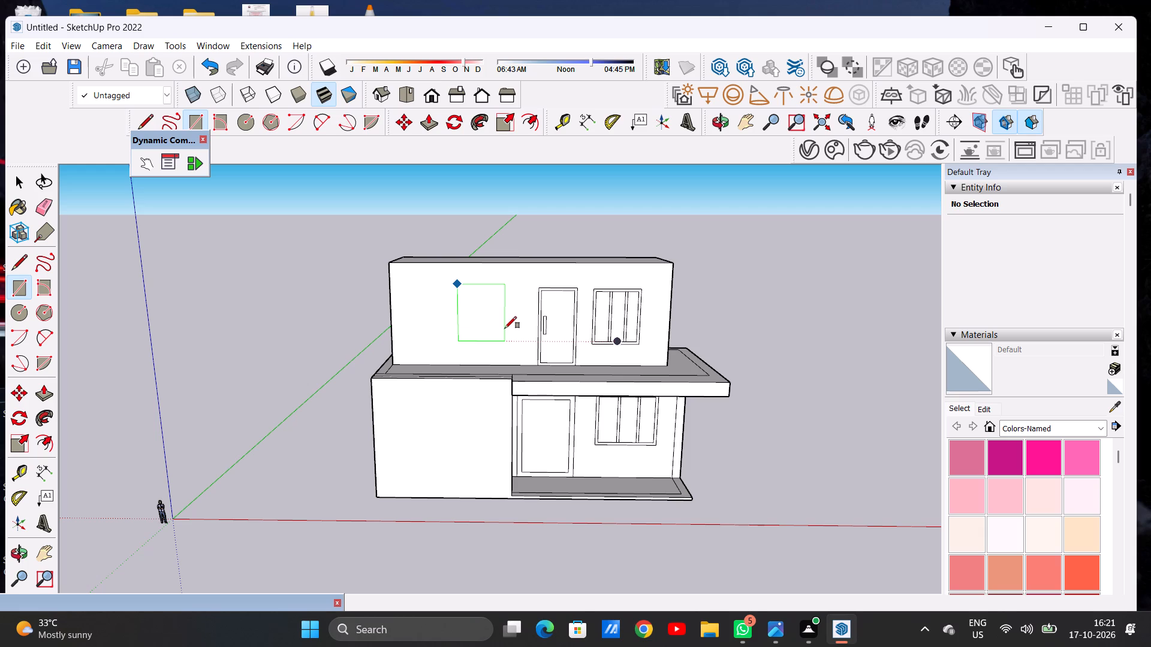
left_click(505, 328)
key("space")
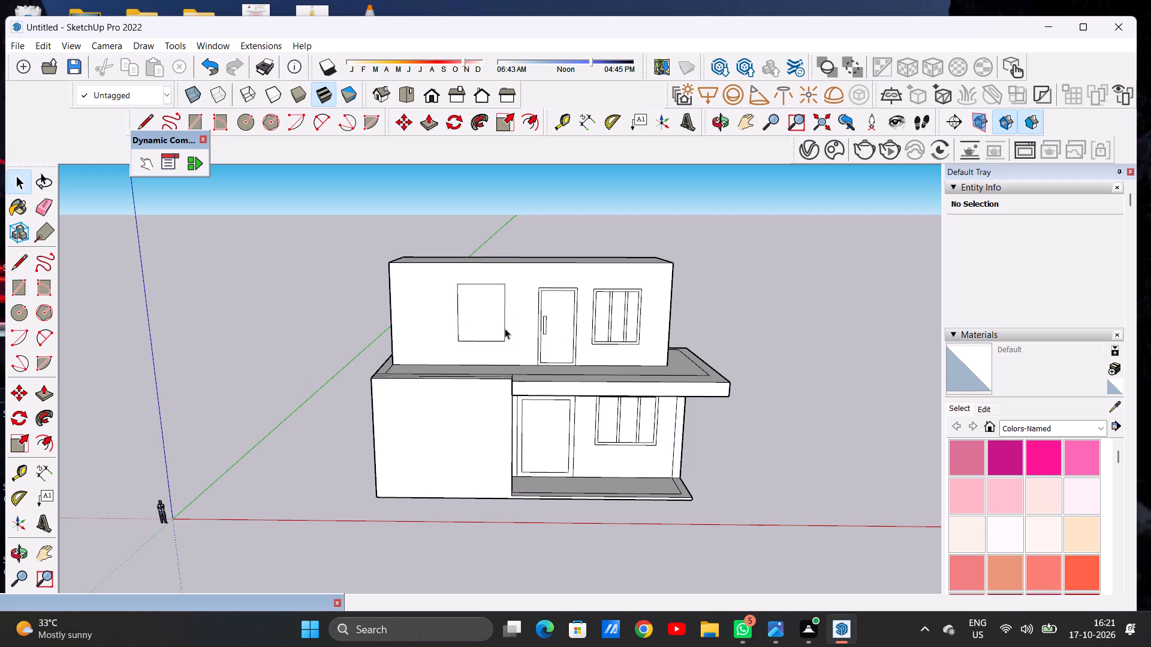
scroll(526, 338, "up", 4)
middle_click_drag(504, 341, 504, 332)
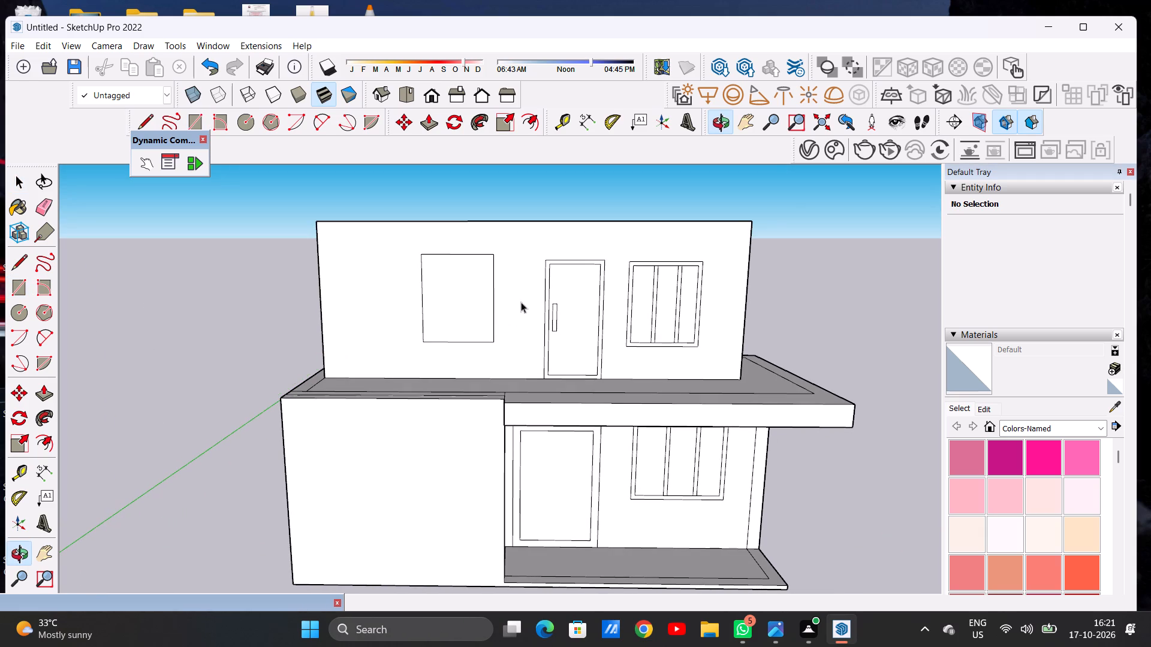
Shorten the blank upper window rectangle by drawing a line just above its bottom edge and erasing the strip below.
scroll(454, 329, "up", 1)
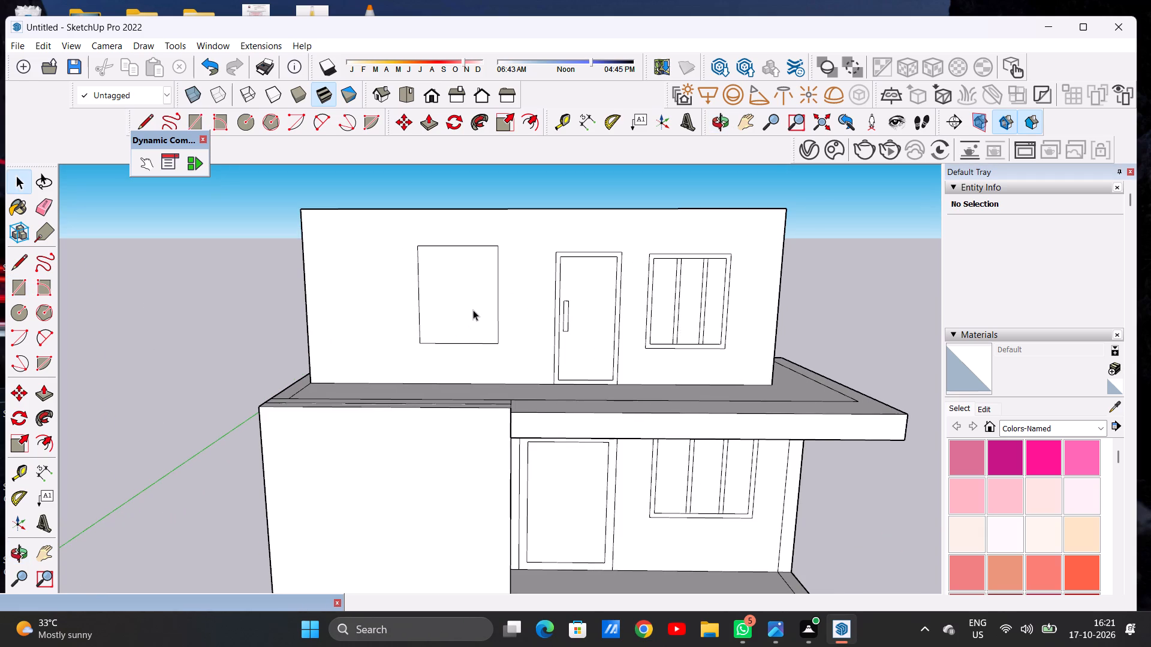
key("l")
scroll(435, 351, "up", 3)
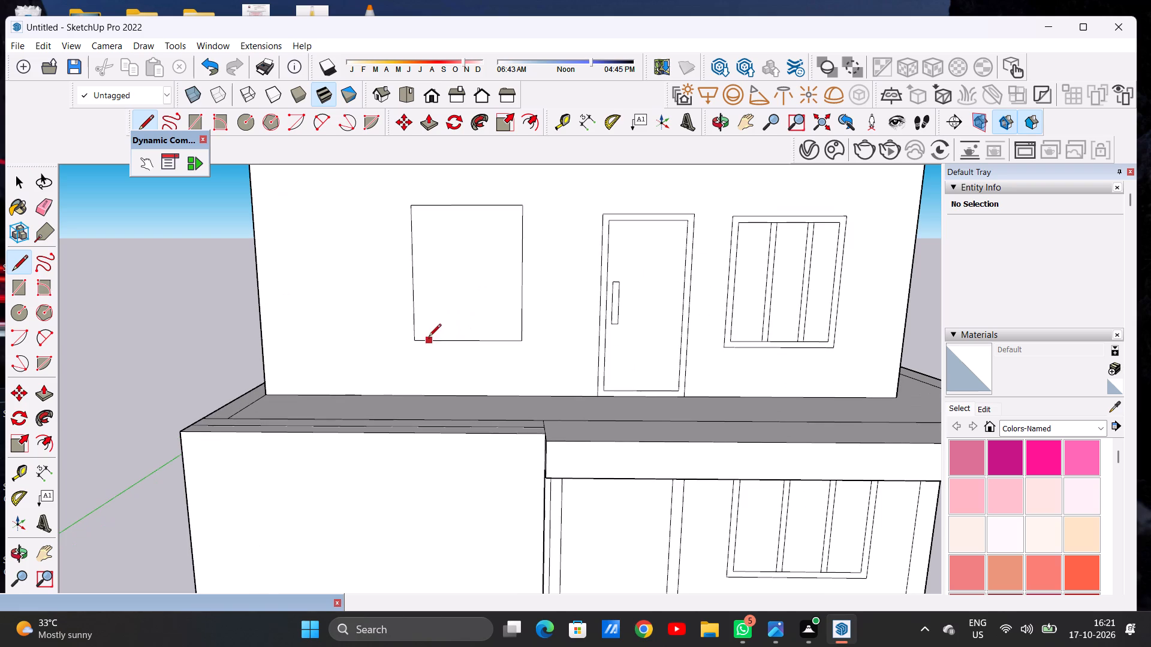
left_click(417, 326)
left_click(522, 325)
key("space")
key("e")
left_click_drag(523, 337, 517, 343)
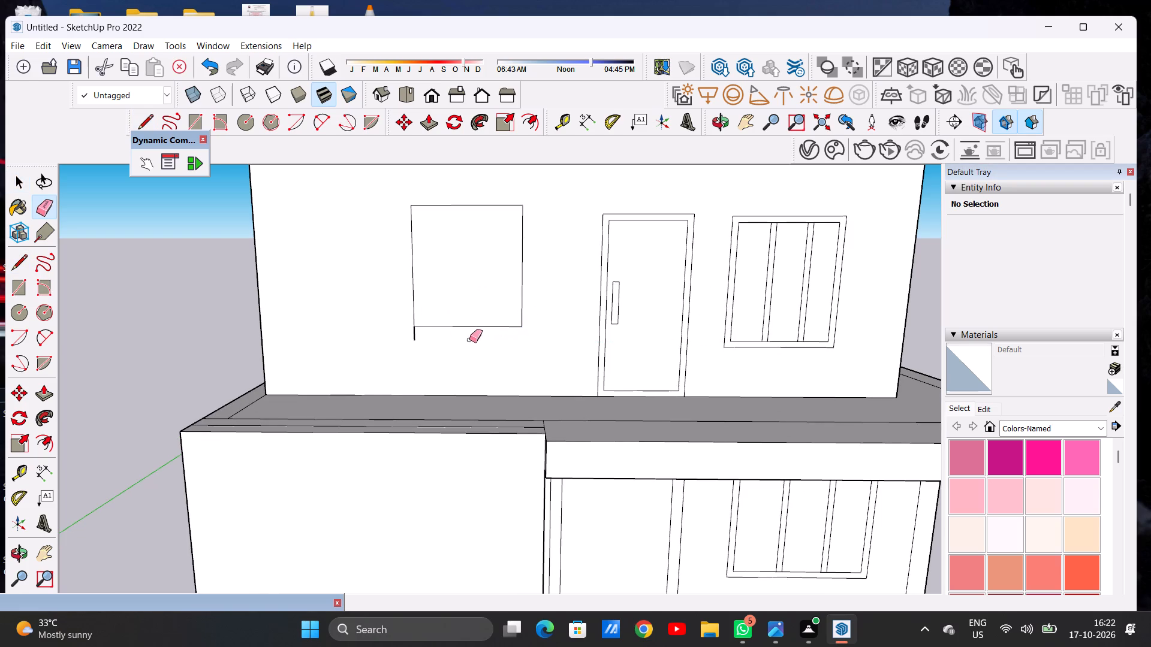
left_click_drag(415, 336, 431, 327)
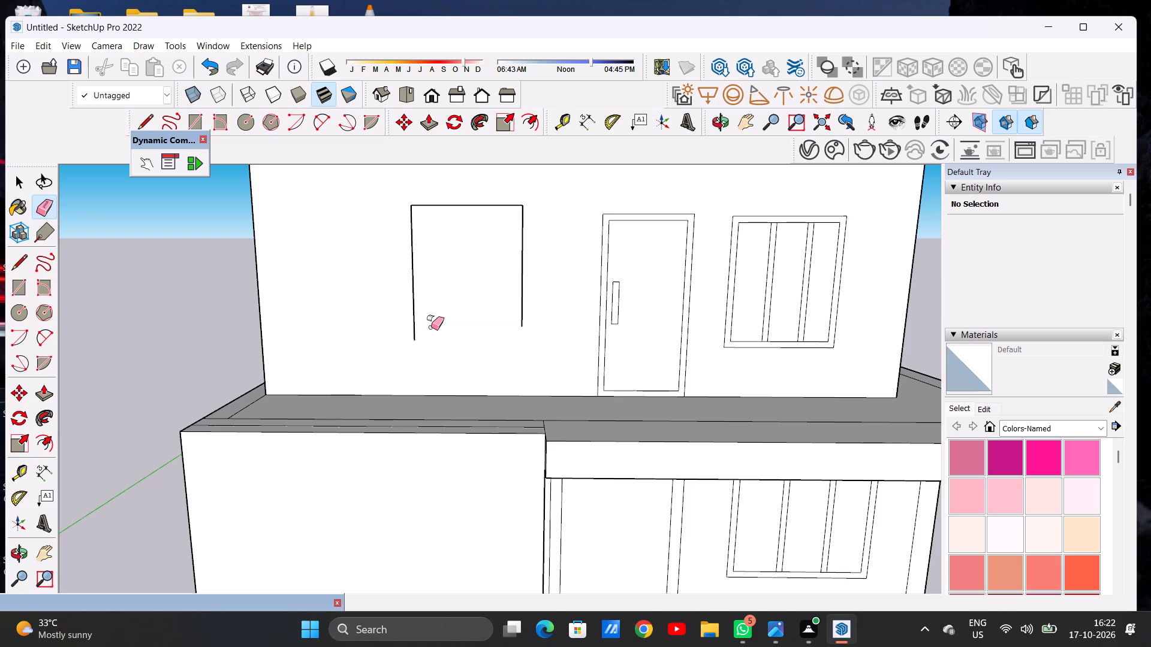
key("ctrl+z")
scroll(408, 338, "up", 7)
left_click_drag(416, 332, 428, 335)
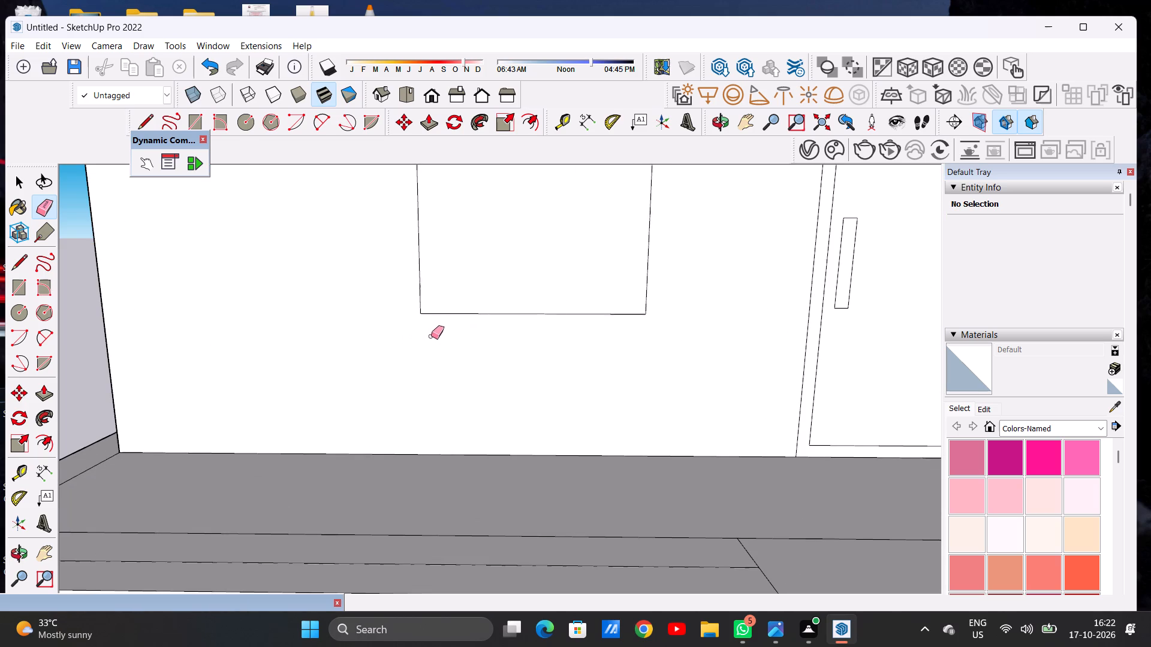
key("space")
scroll(497, 349, "down", 13)
Move the shortened window rectangle slightly down on the upper-storey wall, roughly in line with the window beyond the door.
double_click(525, 319)
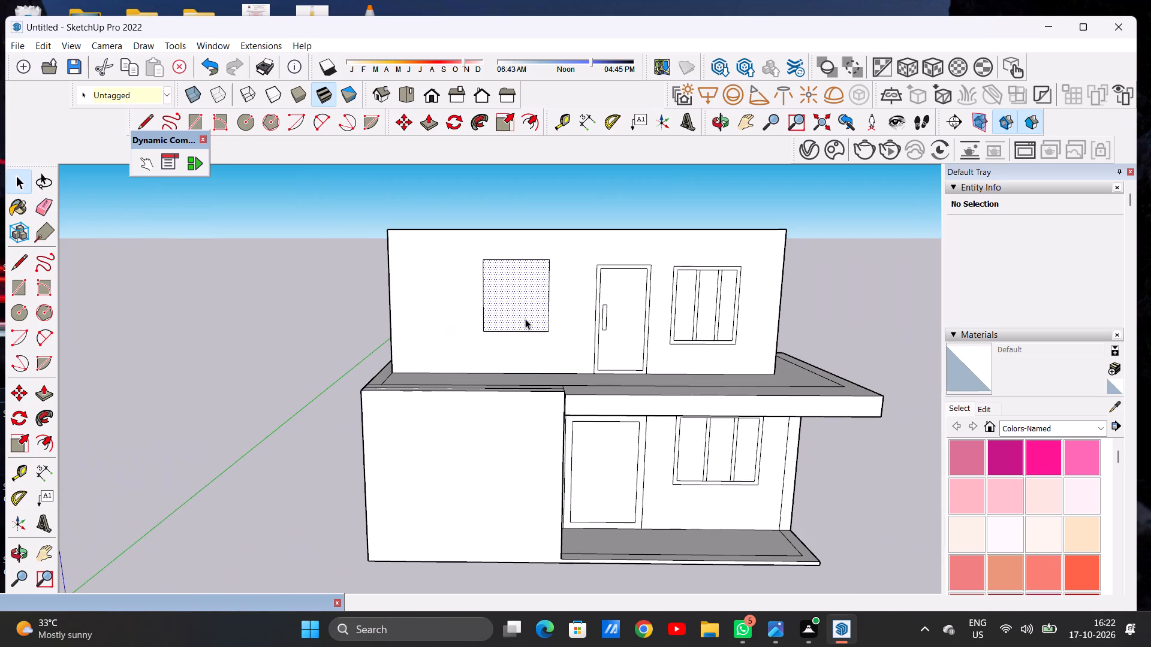
key("m")
left_click(549, 330)
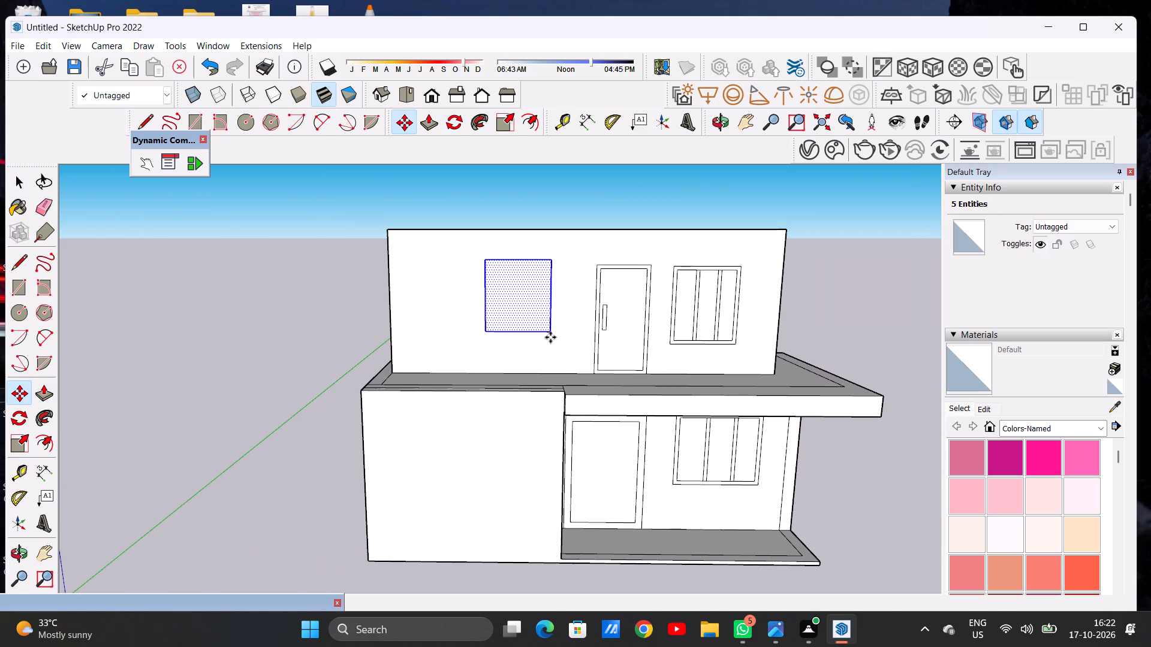
left_click(549, 340)
key("space")
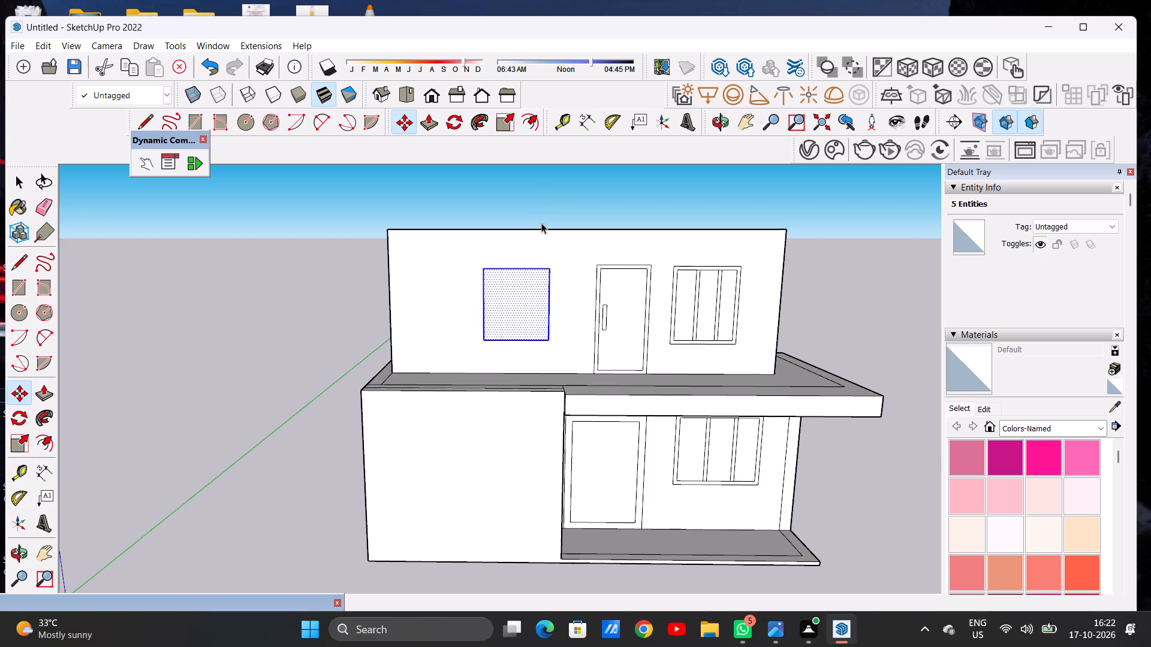
left_click(544, 210)
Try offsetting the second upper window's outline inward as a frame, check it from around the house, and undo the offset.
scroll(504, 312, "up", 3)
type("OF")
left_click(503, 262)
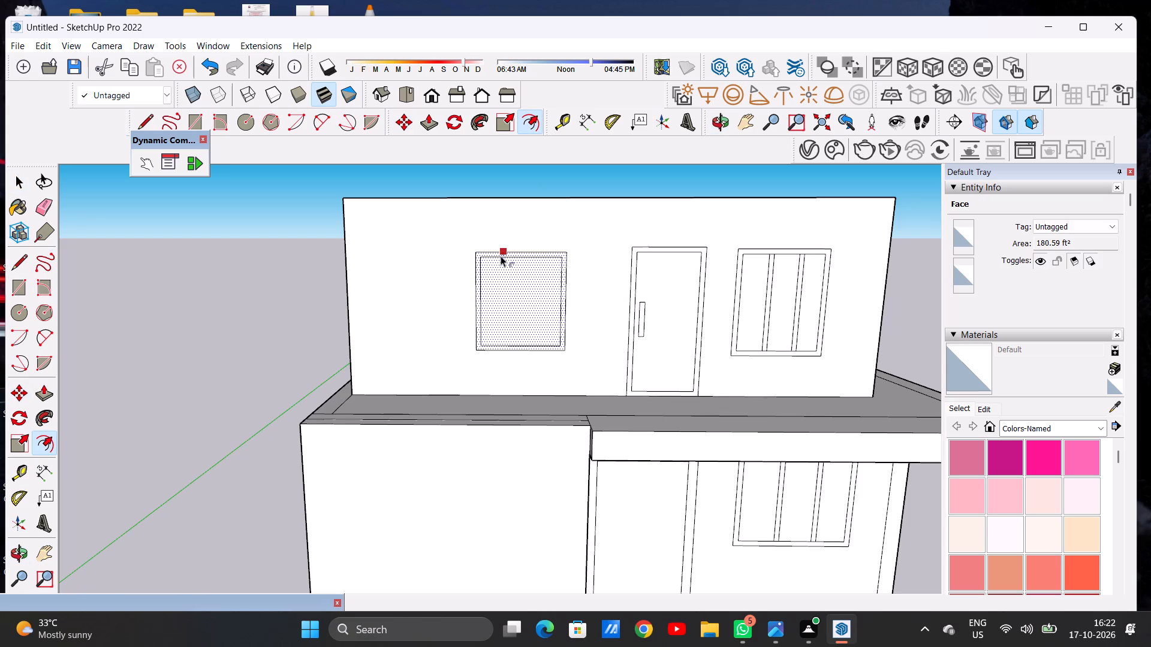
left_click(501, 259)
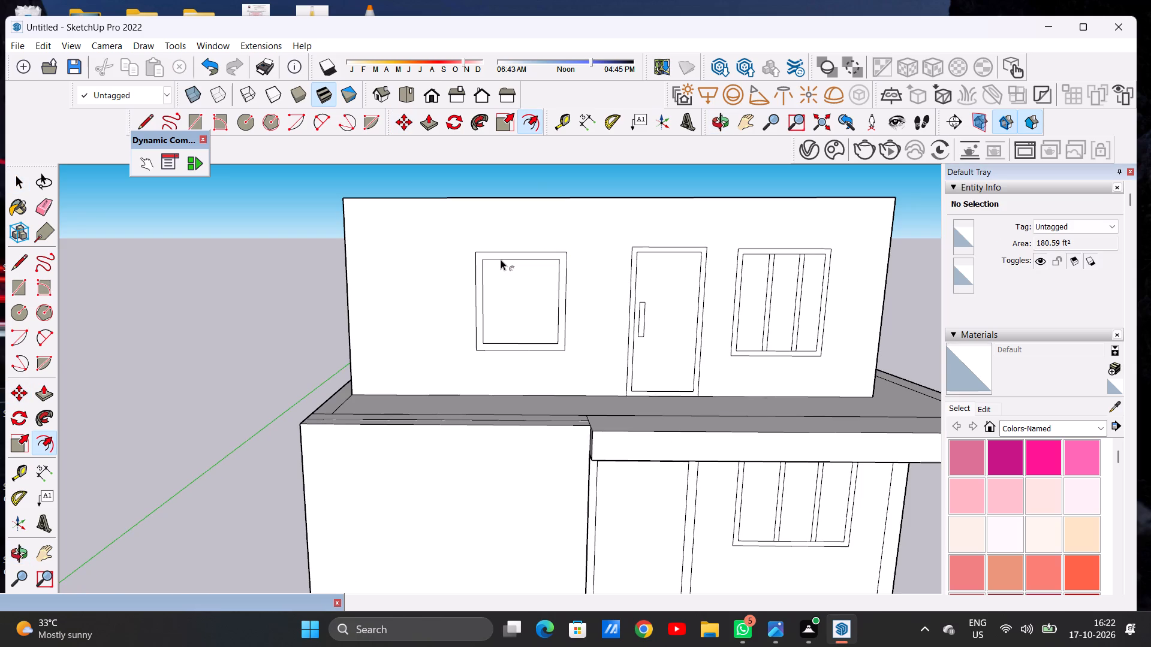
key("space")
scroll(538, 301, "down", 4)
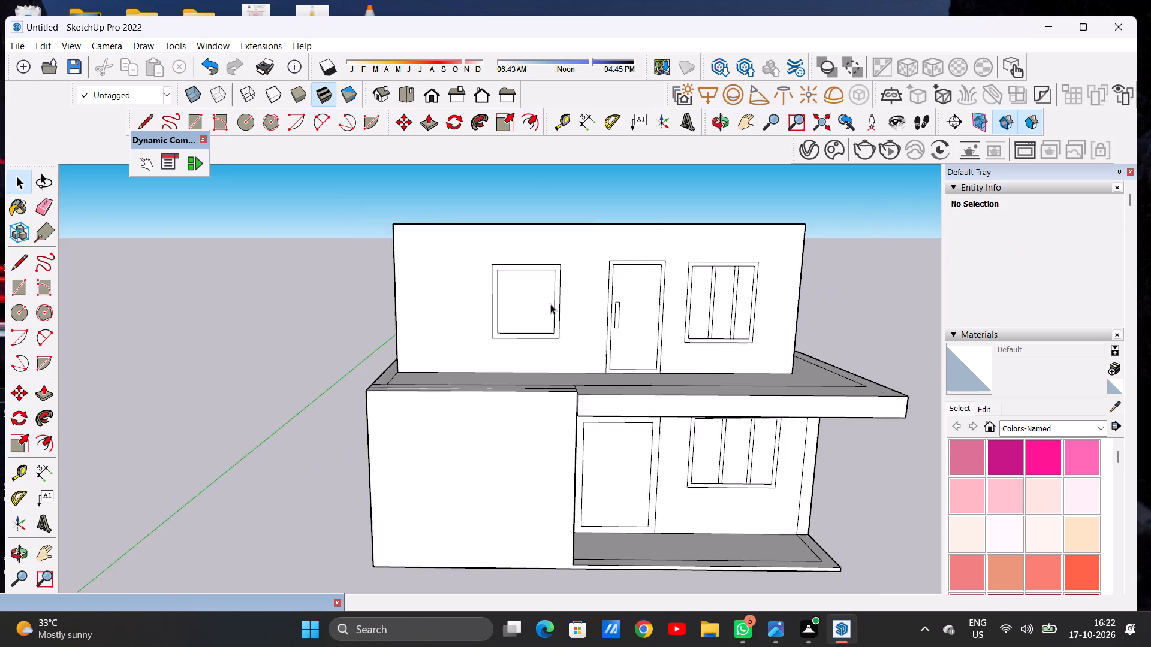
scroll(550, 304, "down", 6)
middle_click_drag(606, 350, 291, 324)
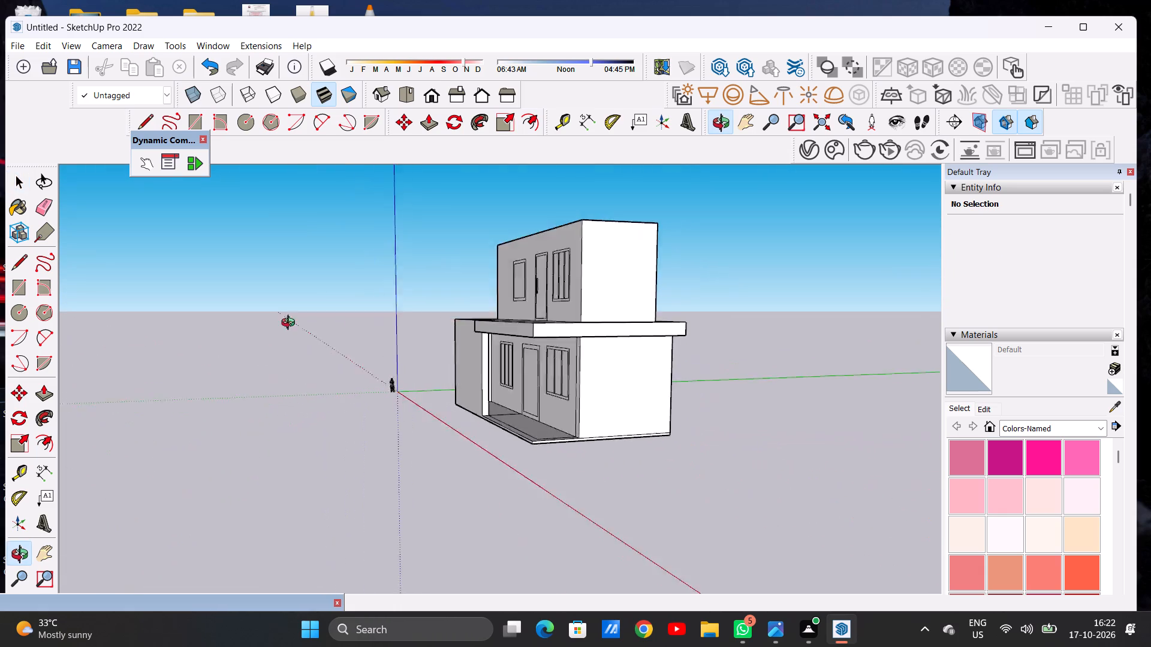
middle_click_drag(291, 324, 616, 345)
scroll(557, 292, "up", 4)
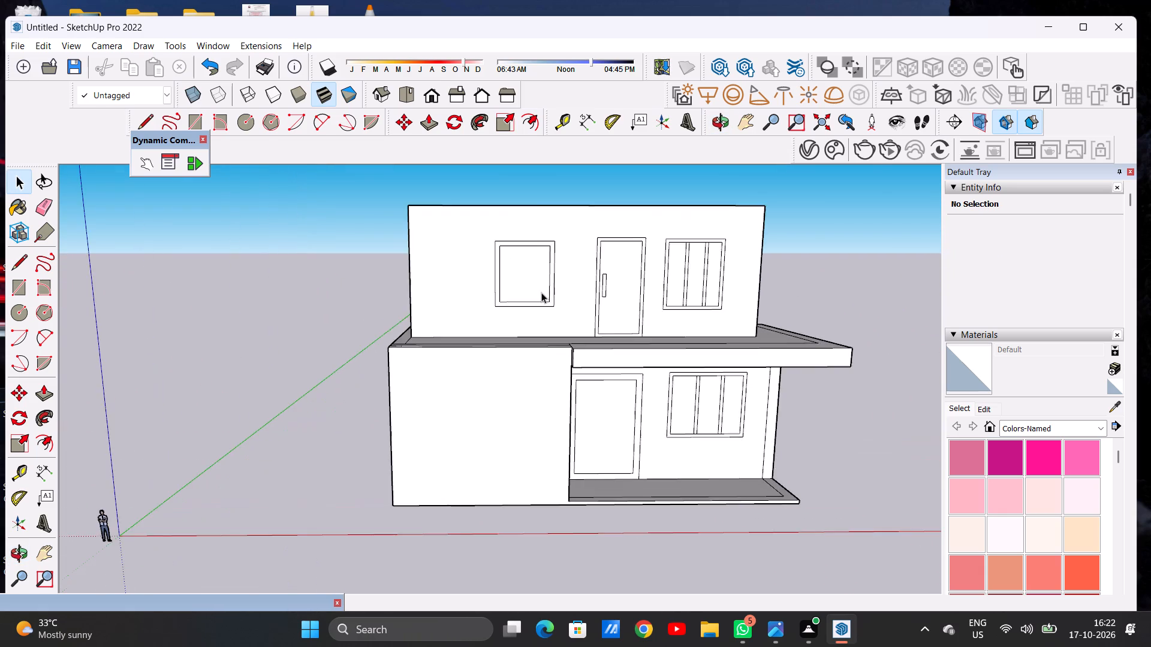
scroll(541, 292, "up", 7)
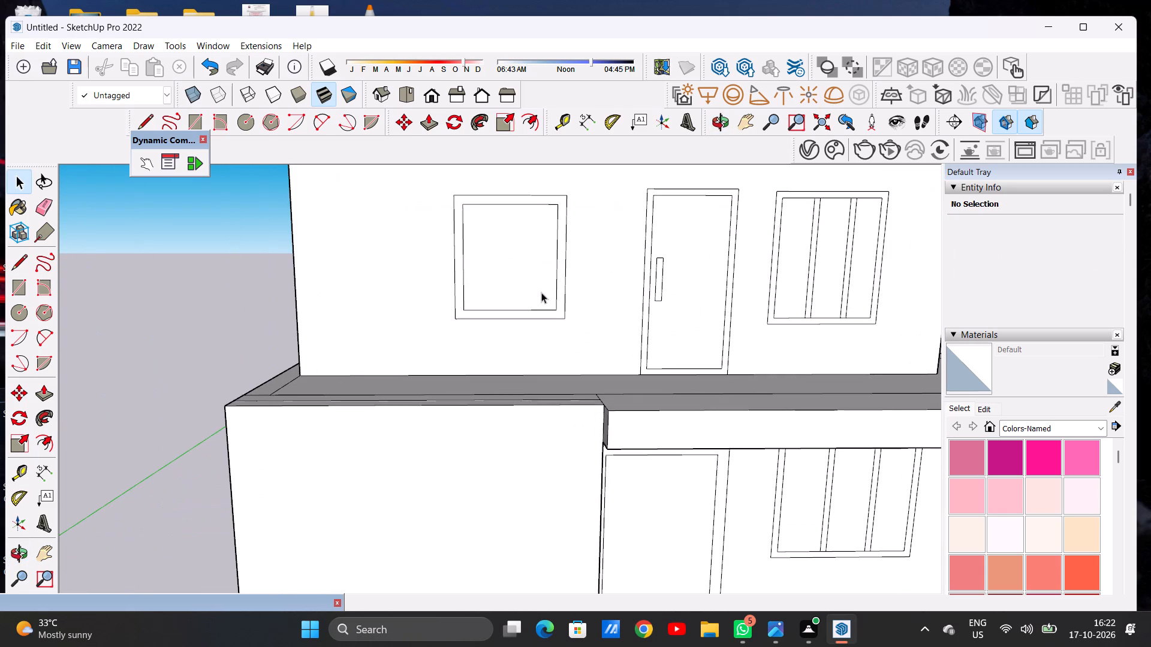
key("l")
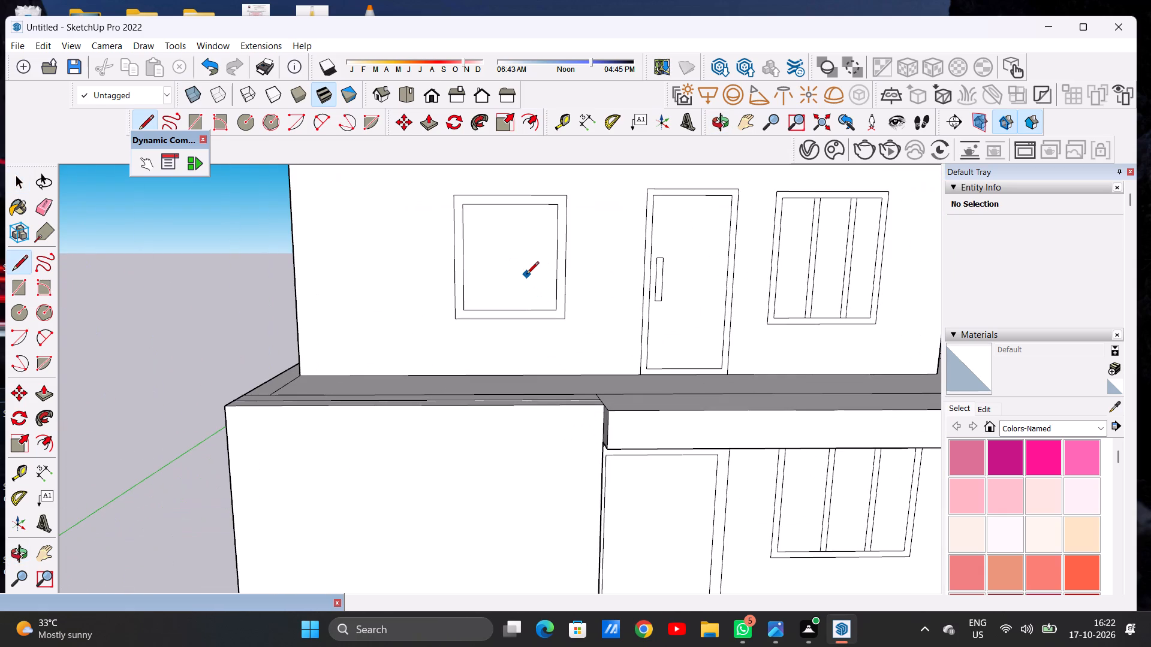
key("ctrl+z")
Offset the second upper window's outline slightly inward to form a narrow frame matching the other windows.
key("space")
type("OF")
left_click(472, 209)
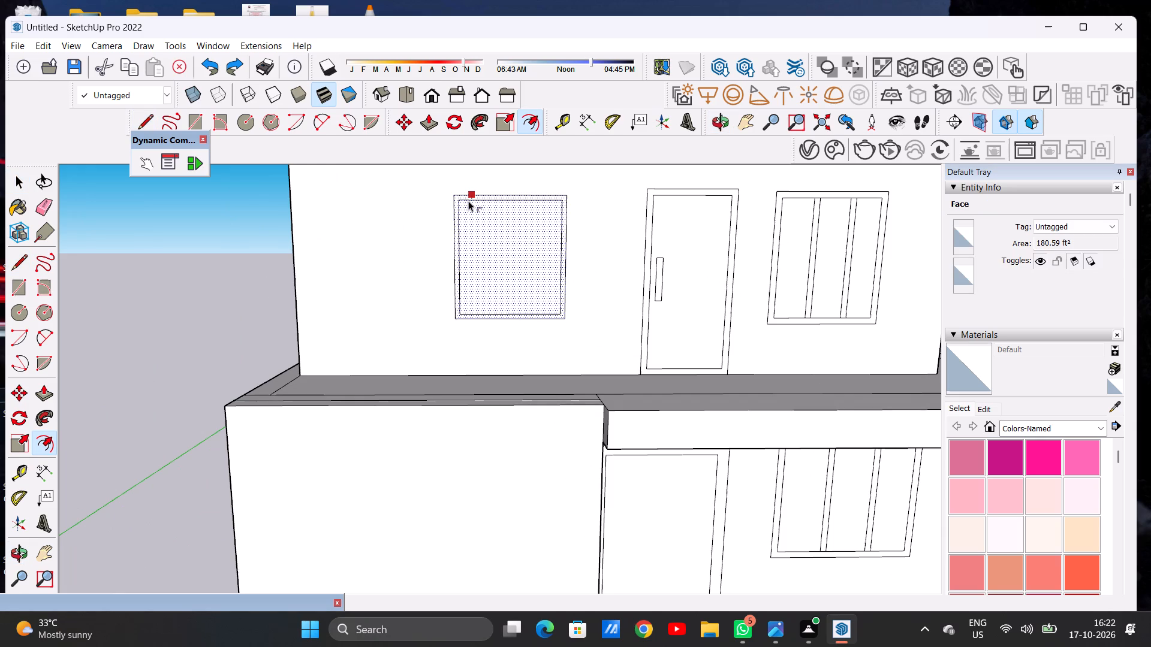
left_click(468, 201)
key("space")
Draw two closely spaced vertical lines across the second window's inner pane, about a third in from the side away from the door.
type("L")
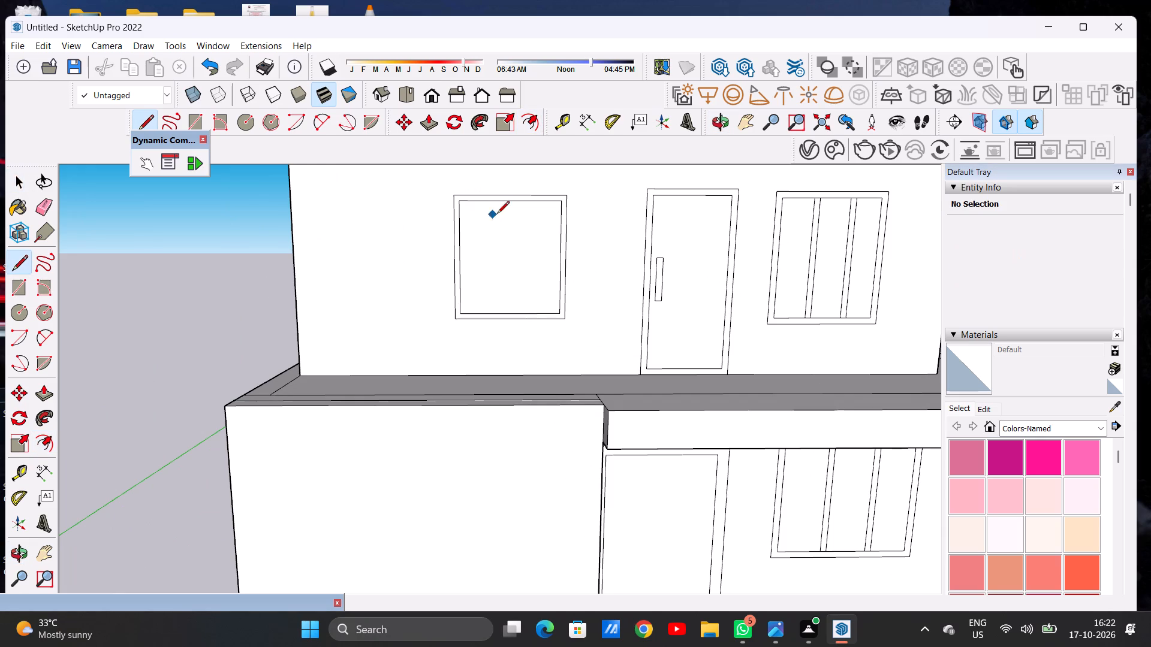
left_click(492, 204)
left_click(490, 314)
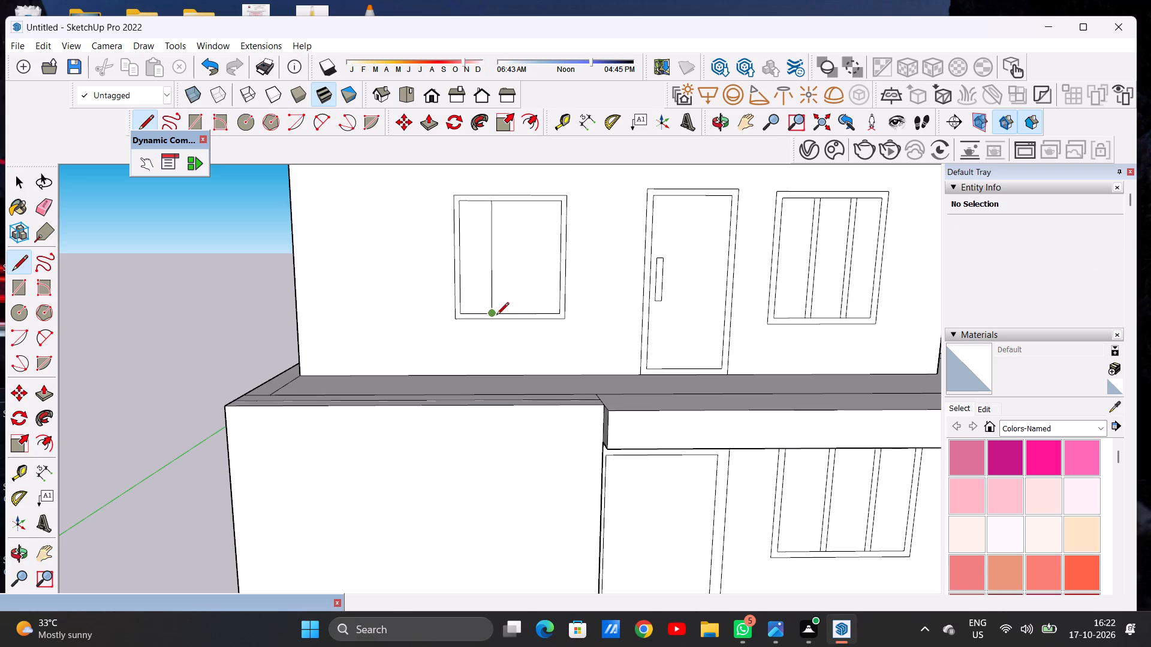
scroll(496, 316, "up", 6)
left_click(496, 314)
scroll(497, 271, "down", 10)
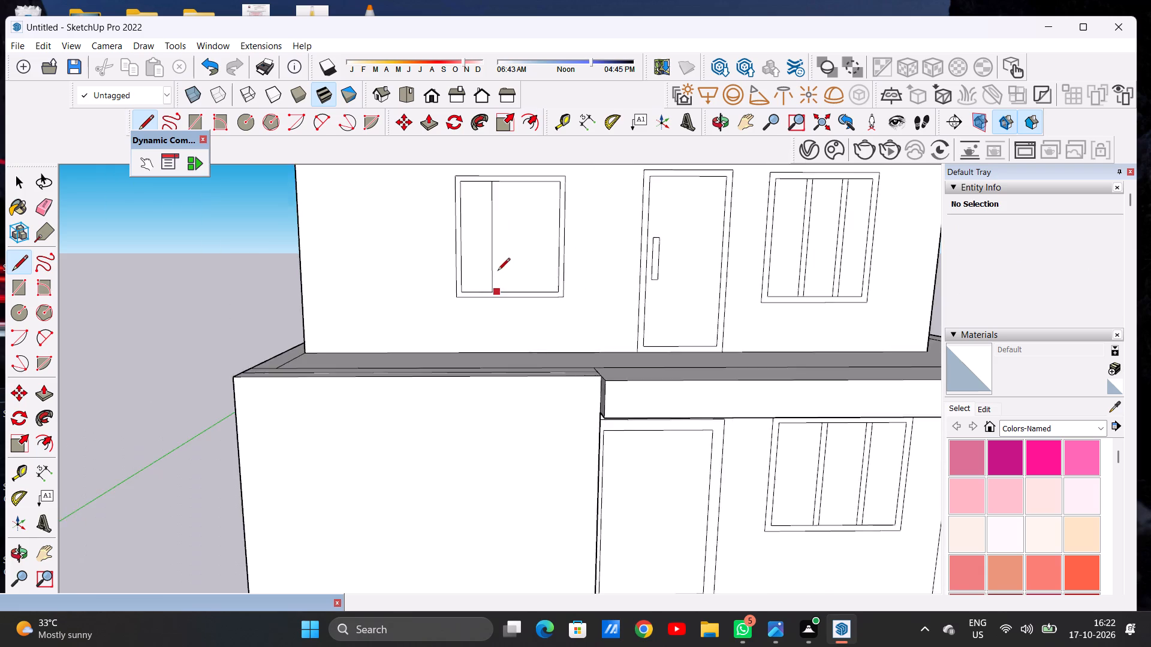
scroll(498, 271, "down", 2)
scroll(505, 226, "up", 4)
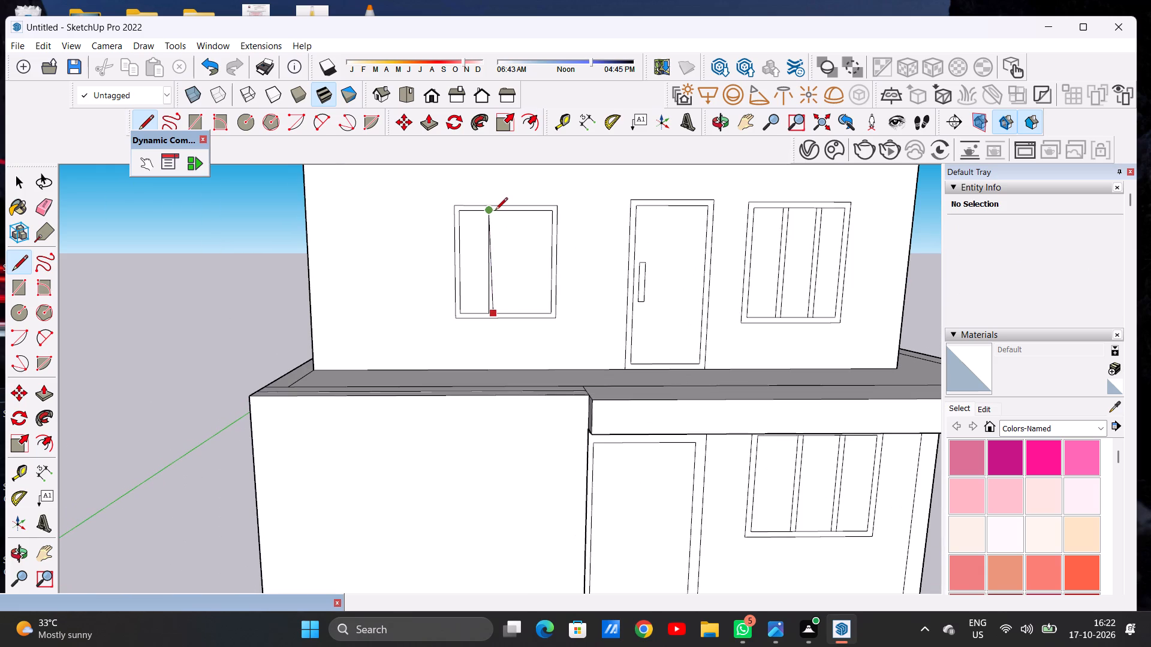
left_click(499, 210)
key("space")
Copy the mullion strip sideways towards the door within the second upper window to divide it into three panes.
scroll(499, 315, "up", 5)
double_click(486, 308)
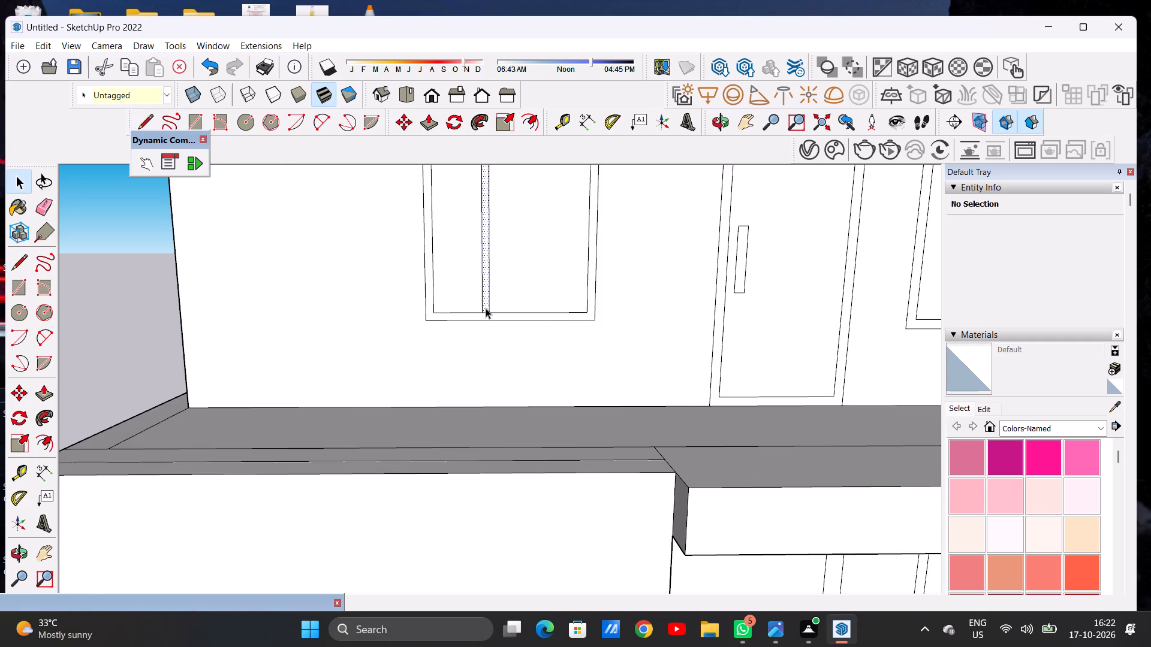
key("m")
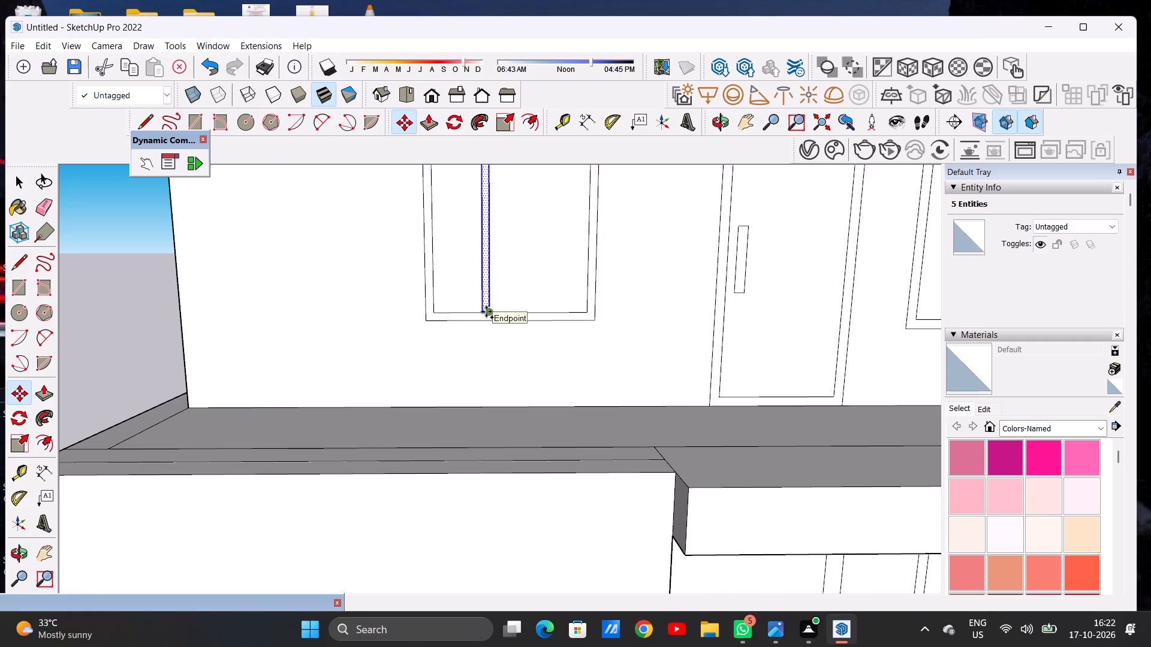
left_click(486, 312)
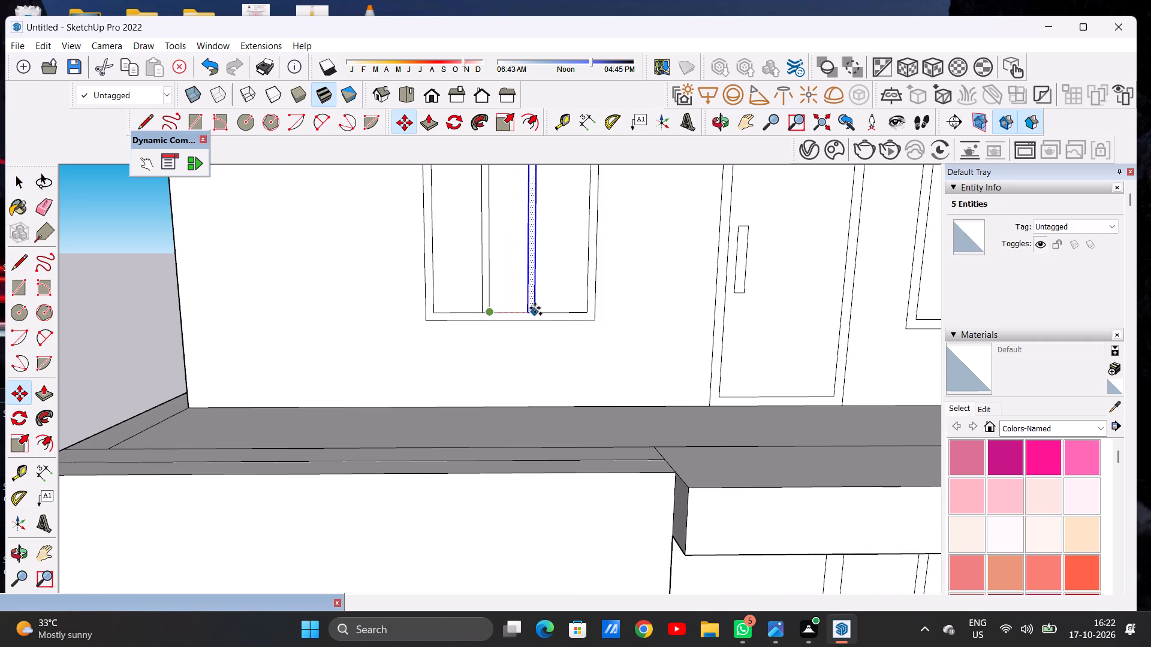
left_click(537, 308)
key("space")
scroll(475, 294, "down", 9)
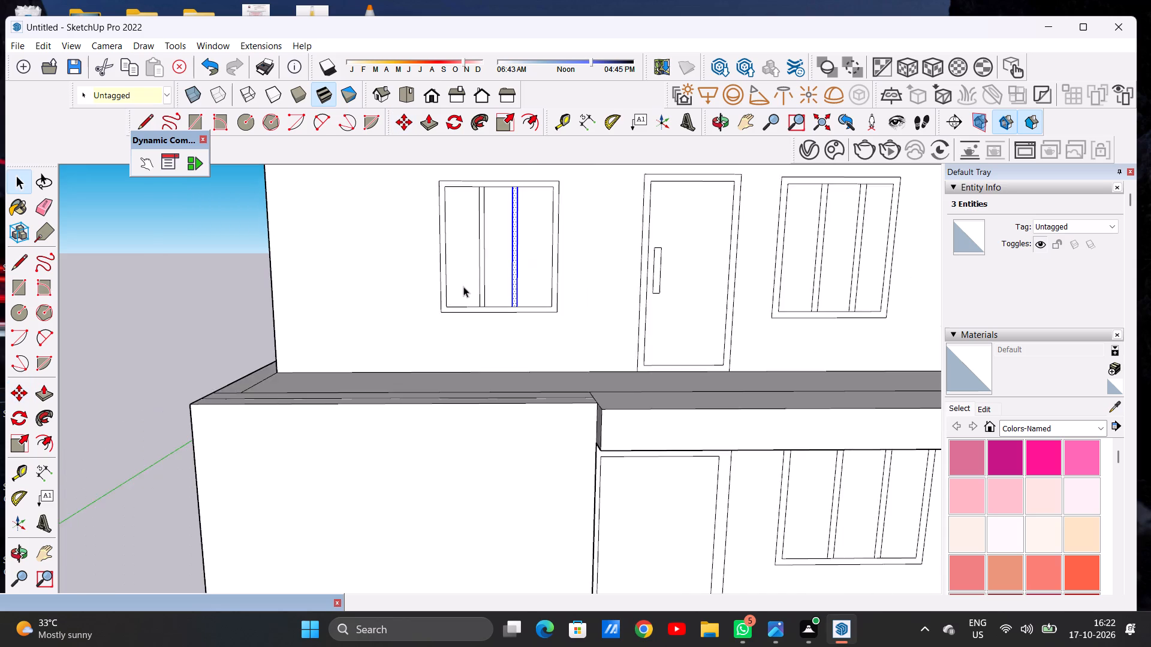
scroll(463, 286, "down", 7)
left_click(451, 192)
Draw a straight line across the porch roof slab's top, continuing the solid block's front strip line to the slab's far side edge.
scroll(505, 276, "up", 5)
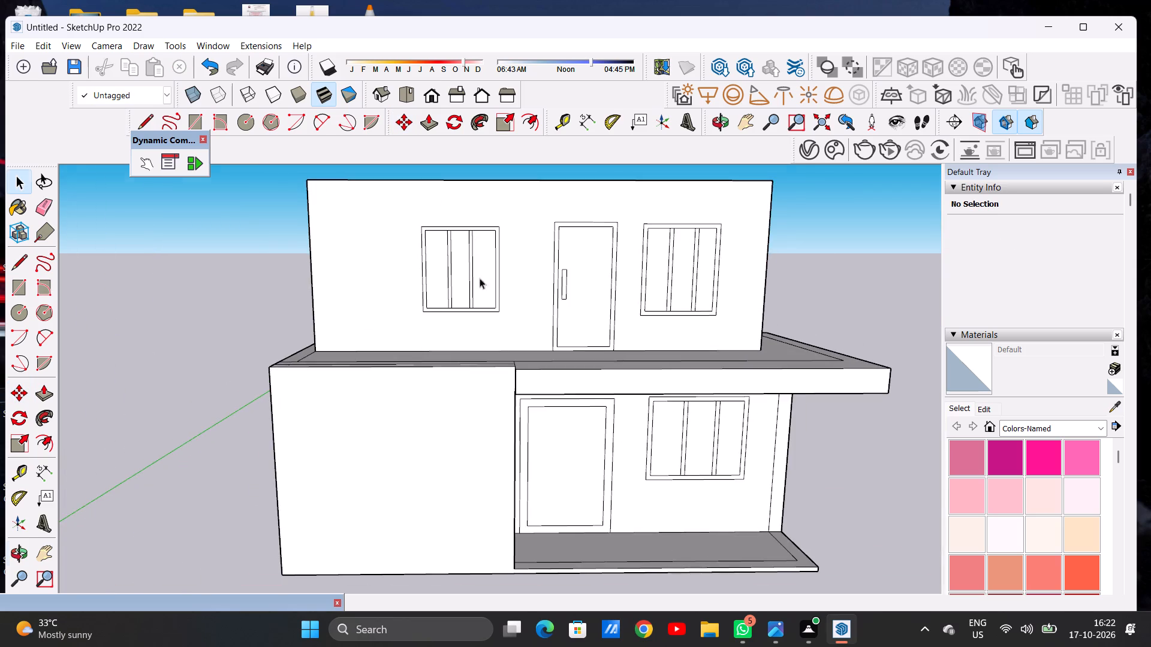
middle_click_drag(481, 286, 484, 298)
scroll(477, 401, "down", 7)
middle_click_drag(516, 365, 521, 444)
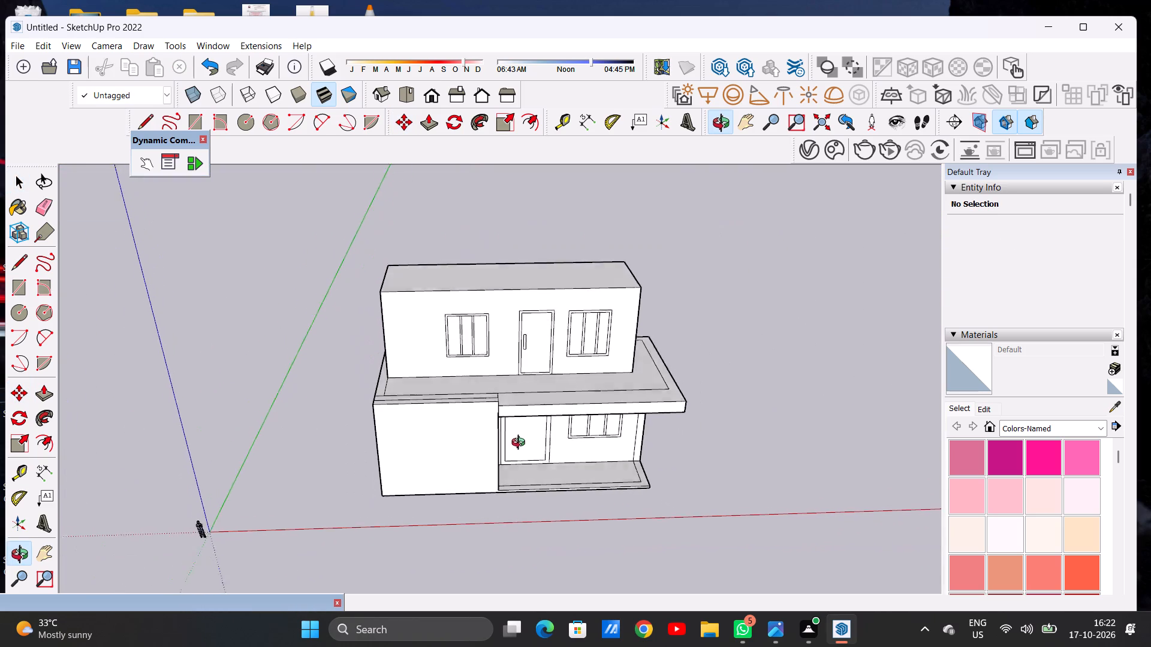
middle_click_drag(521, 444, 511, 468)
scroll(604, 408, "up", 2)
middle_click_drag(534, 353, 538, 427)
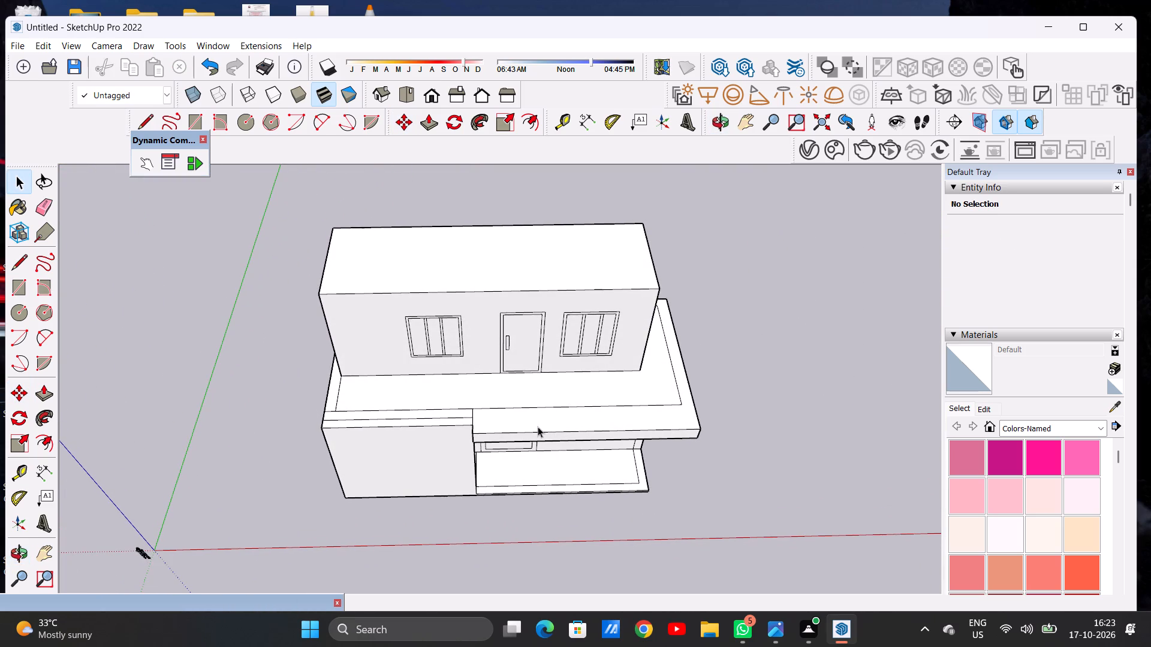
key("l")
scroll(489, 420, "up", 3)
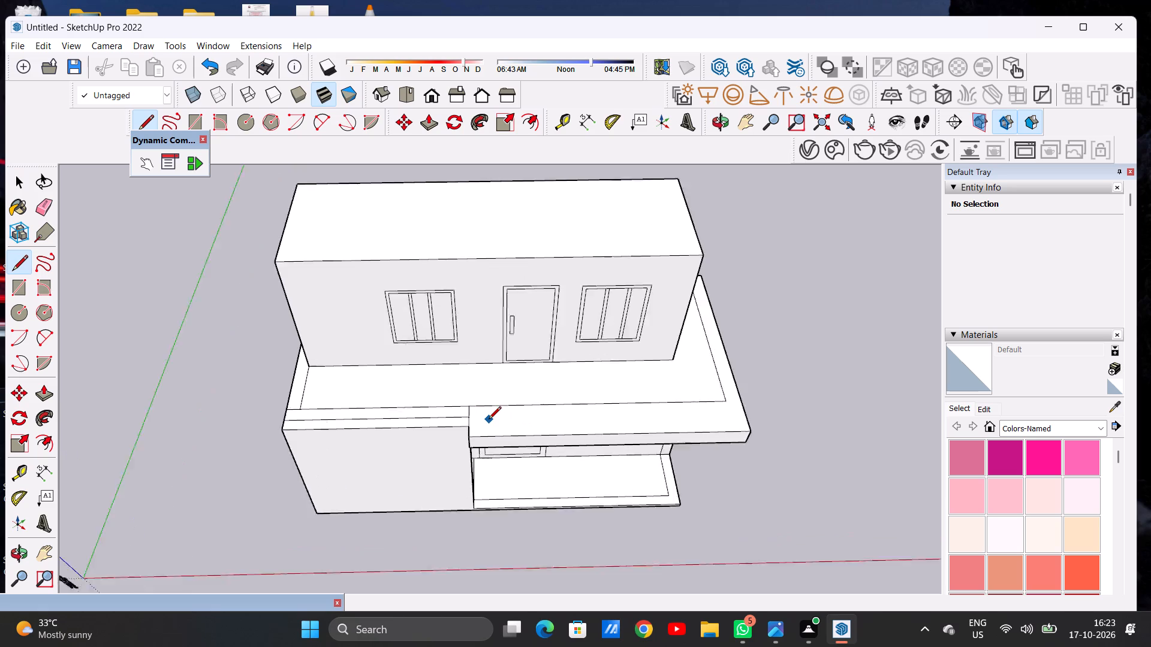
scroll(489, 420, "up", 2)
left_click(463, 417)
scroll(547, 419, "down", 5)
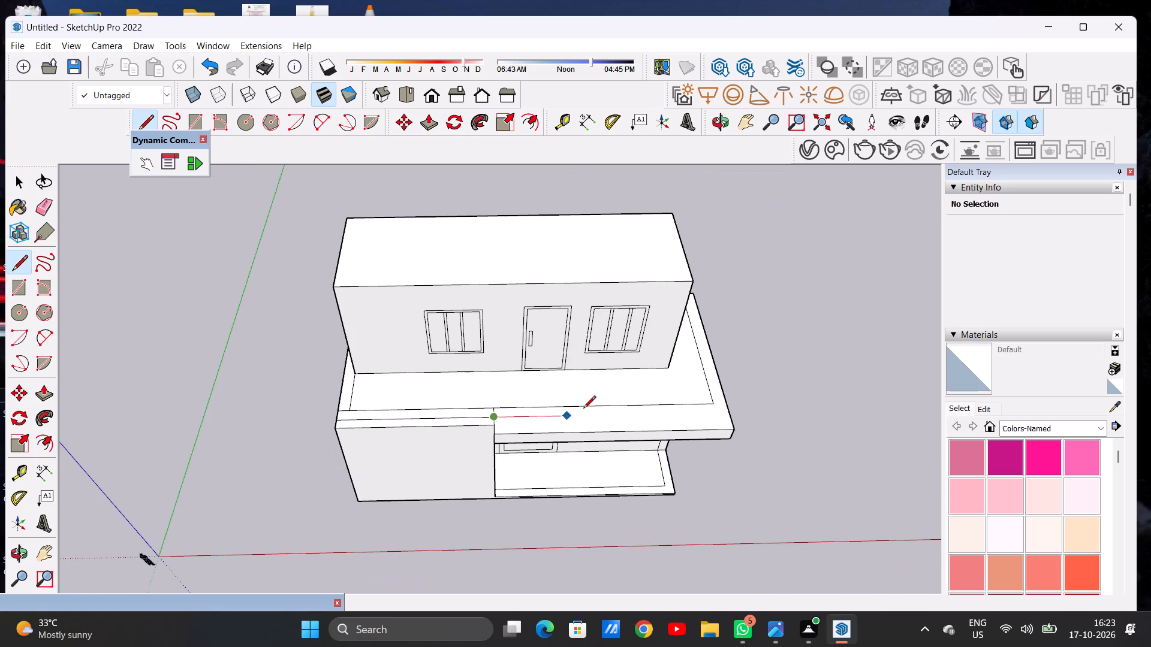
scroll(716, 415, "up", 3)
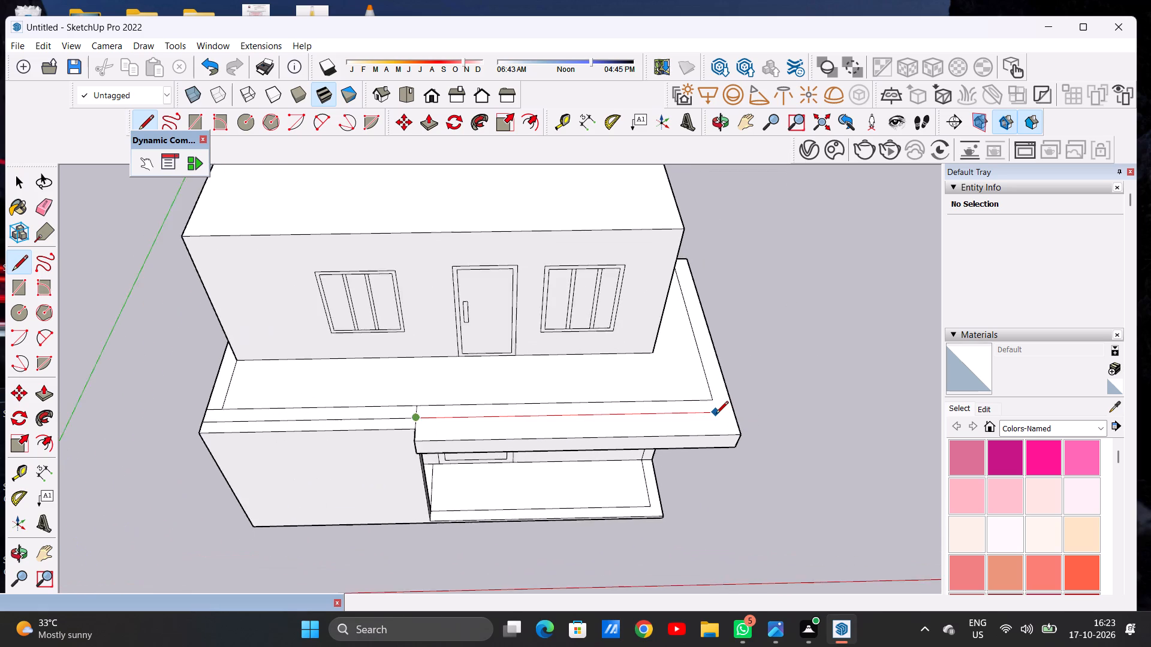
scroll(716, 415, "up", 2)
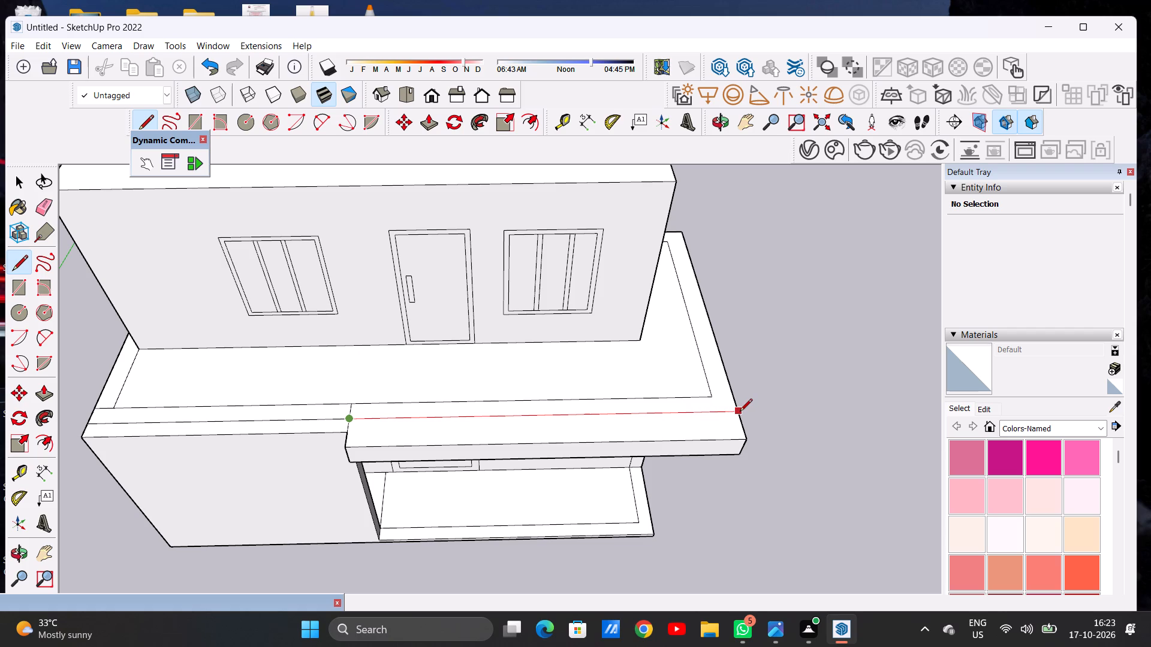
left_click(740, 412)
key("space")
Examine the roof slab's edge strips, the porch and the upper storey from the front, both sides and above.
scroll(647, 358, "down", 12)
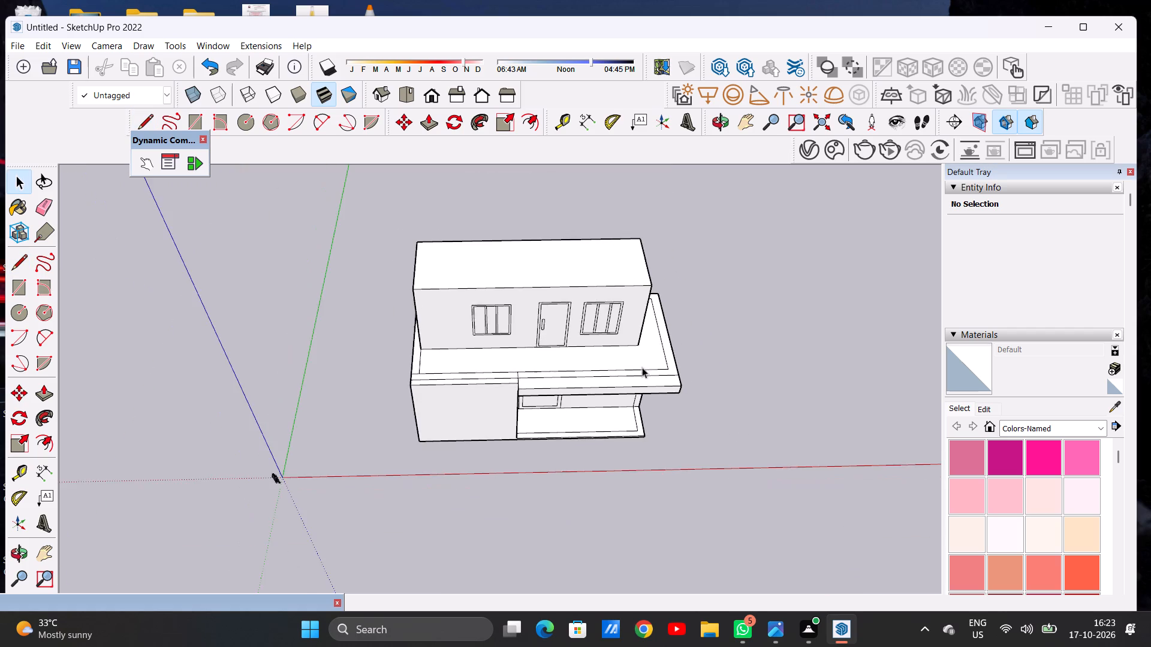
middle_click_drag(697, 387, 349, 249)
scroll(592, 453, "up", 5)
middle_click_drag(558, 384, 584, 430)
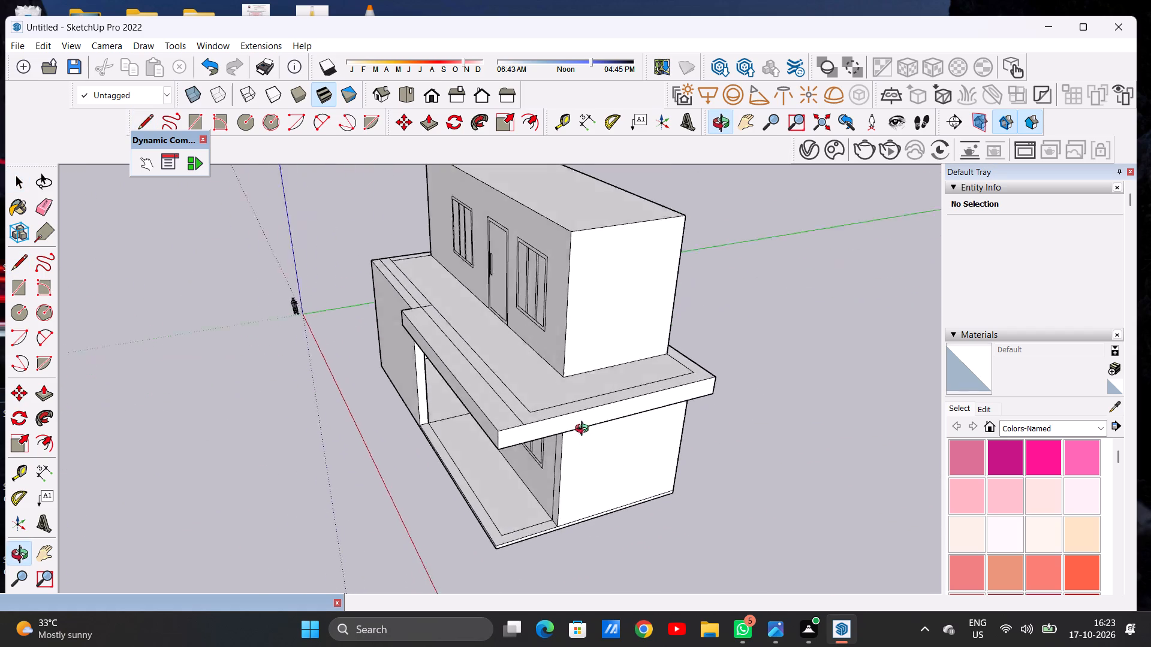
middle_click_drag(584, 430, 614, 479)
scroll(588, 474, "down", 3)
scroll(571, 479, "up", 7)
middle_click_drag(535, 504, 674, 434)
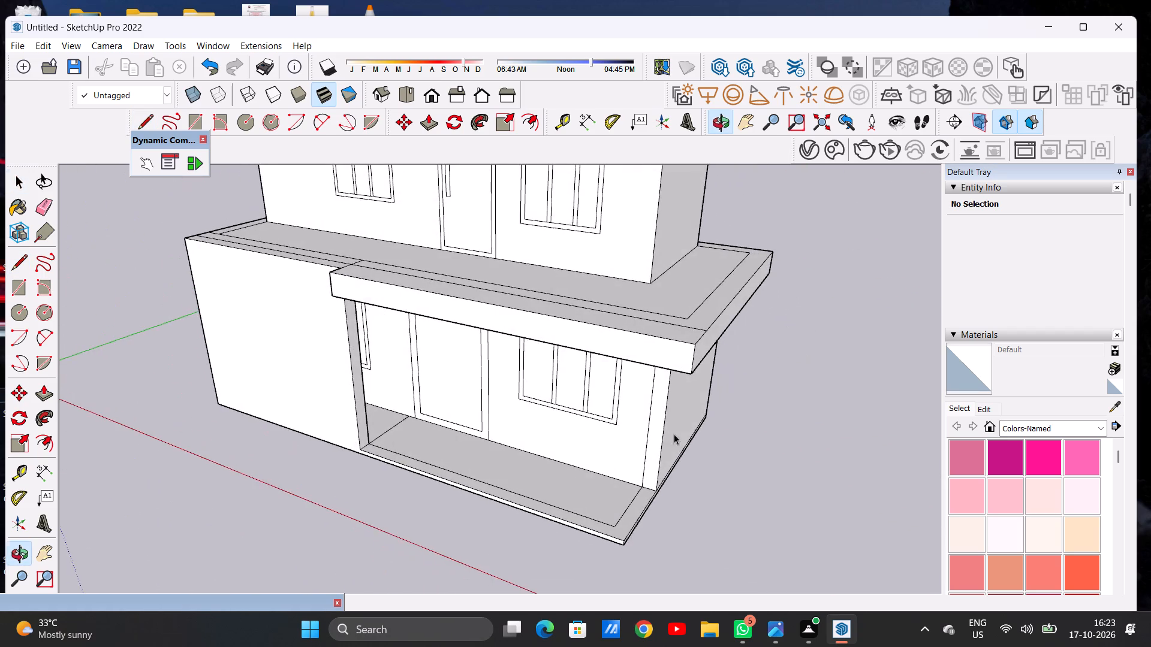
middle_click_drag(540, 389, 670, 408)
middle_click(671, 408)
scroll(587, 386, "down", 7)
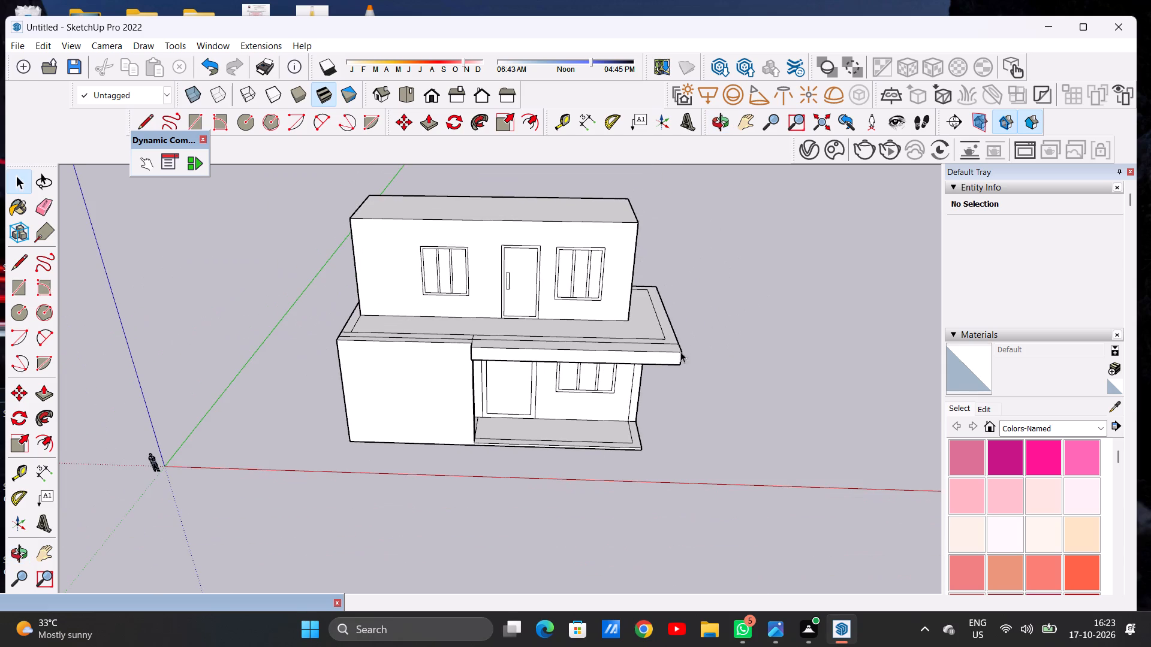
middle_click_drag(671, 356, 622, 368)
scroll(640, 355, "up", 4)
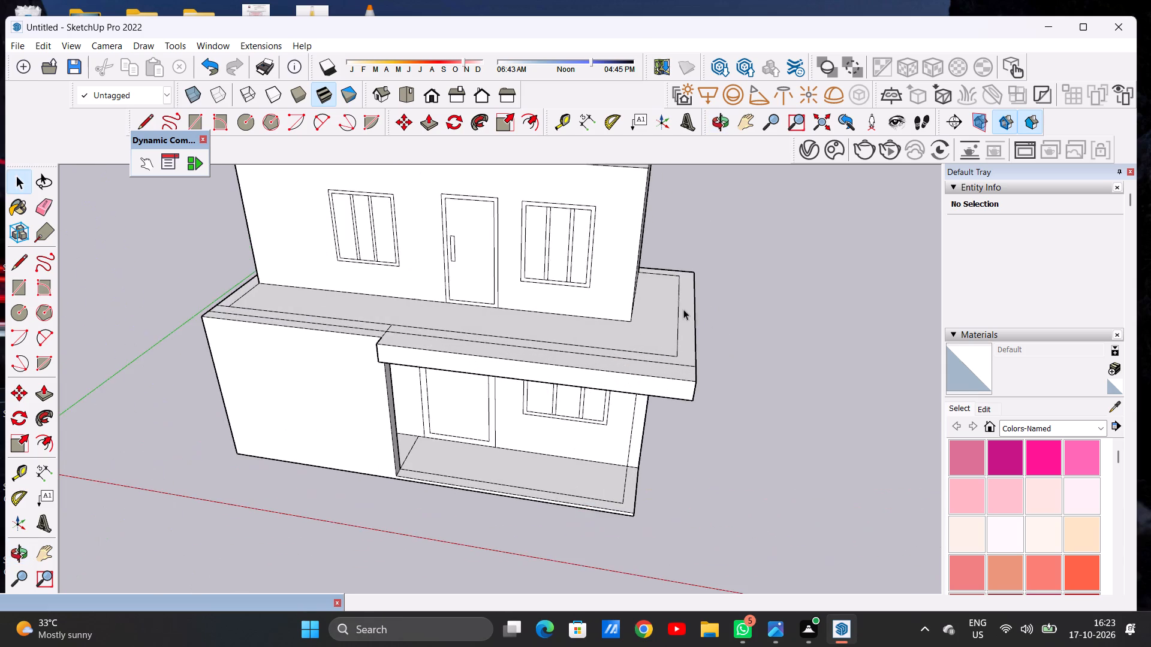
middle_click_drag(683, 309, 632, 435)
scroll(592, 380, "down", 4)
scroll(592, 380, "up", 1)
scroll(592, 380, "down", 5)
middle_click_drag(563, 411, 629, 397)
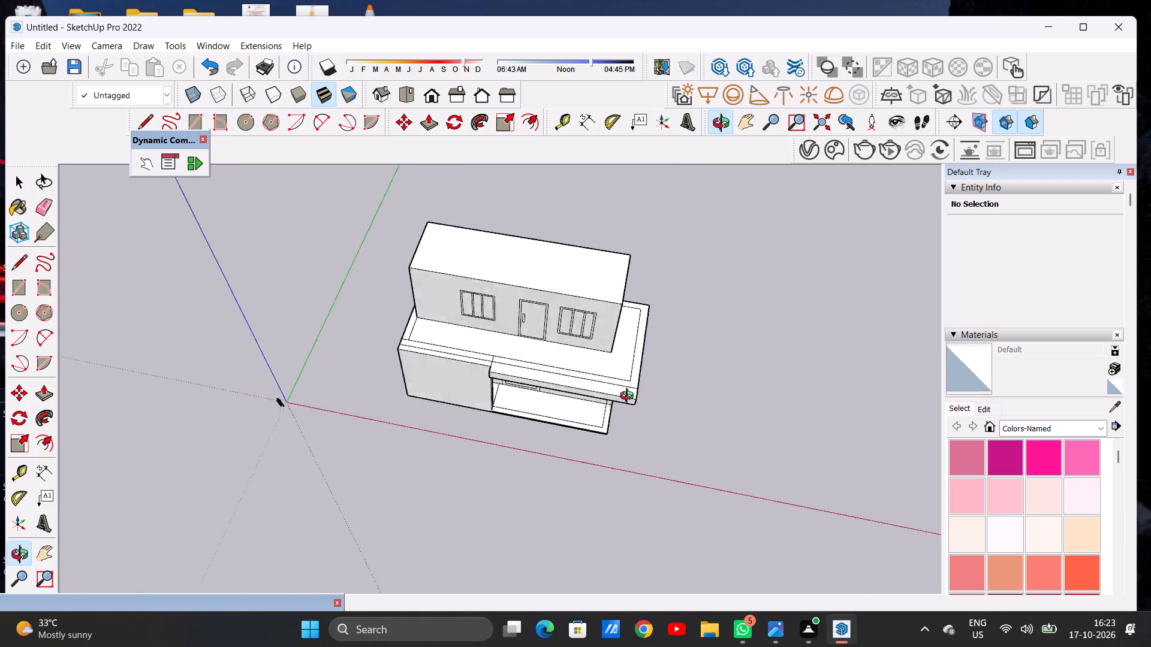
middle_click_drag(629, 397, 695, 355)
scroll(545, 354, "down", 6)
scroll(499, 345, "up", 12)
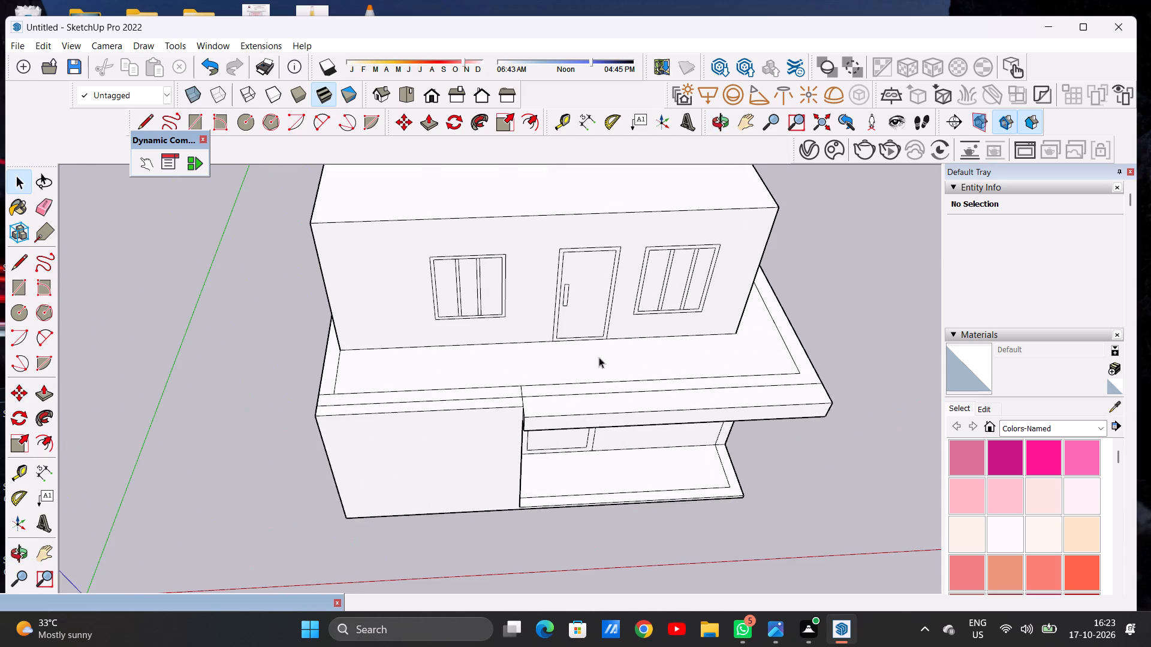
middle_click_drag(621, 396, 601, 412)
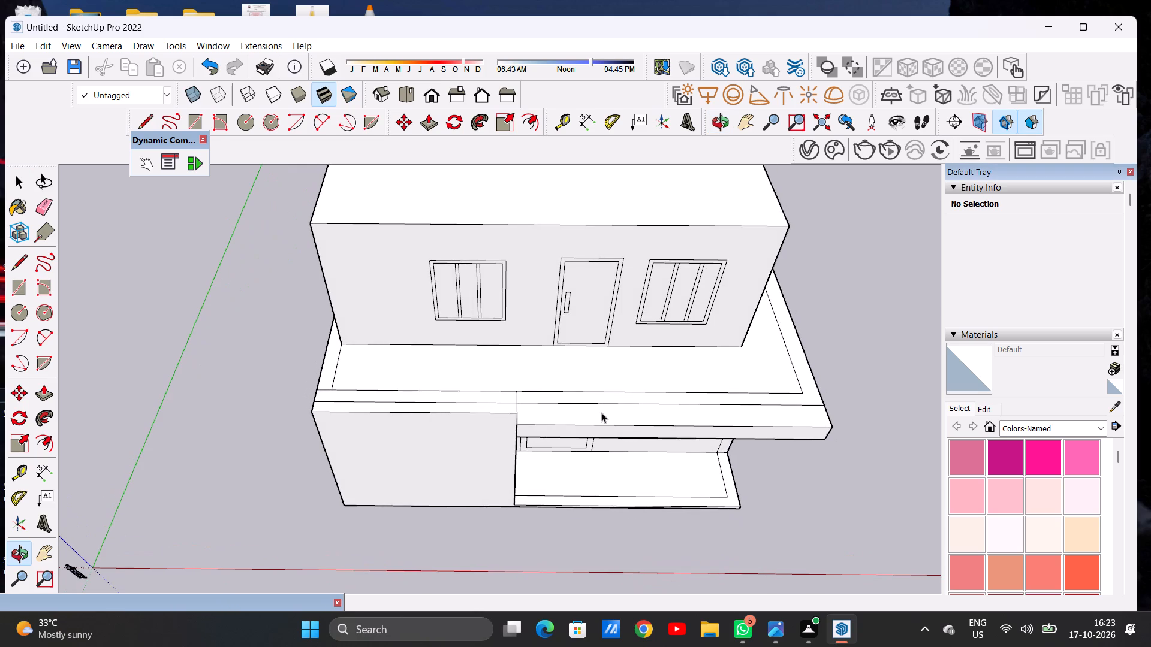
scroll(601, 409, "down", 3)
scroll(656, 325, "up", 4)
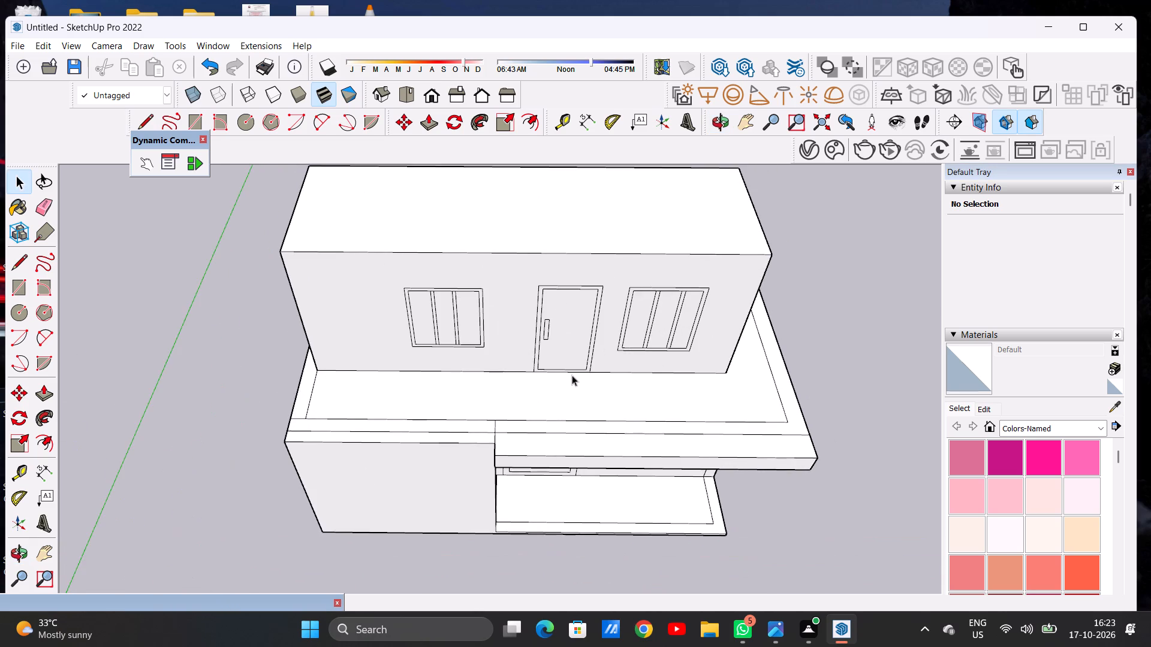
middle_click_drag(571, 394, 563, 304)
scroll(636, 350, "down", 5)
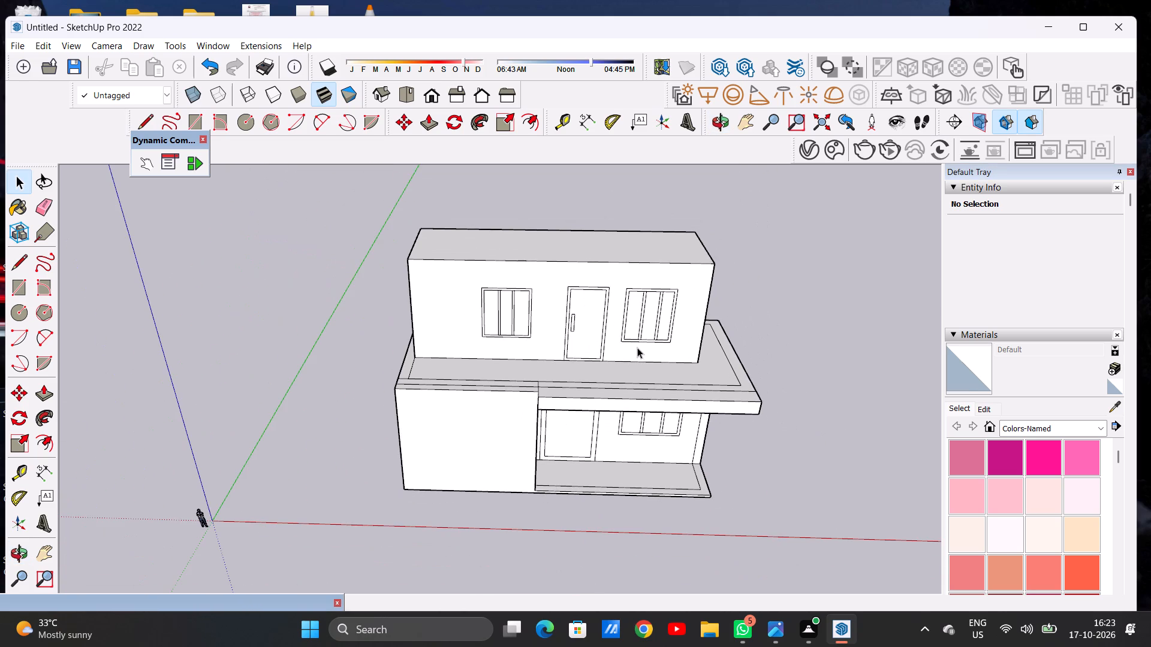
scroll(552, 367, "up", 4)
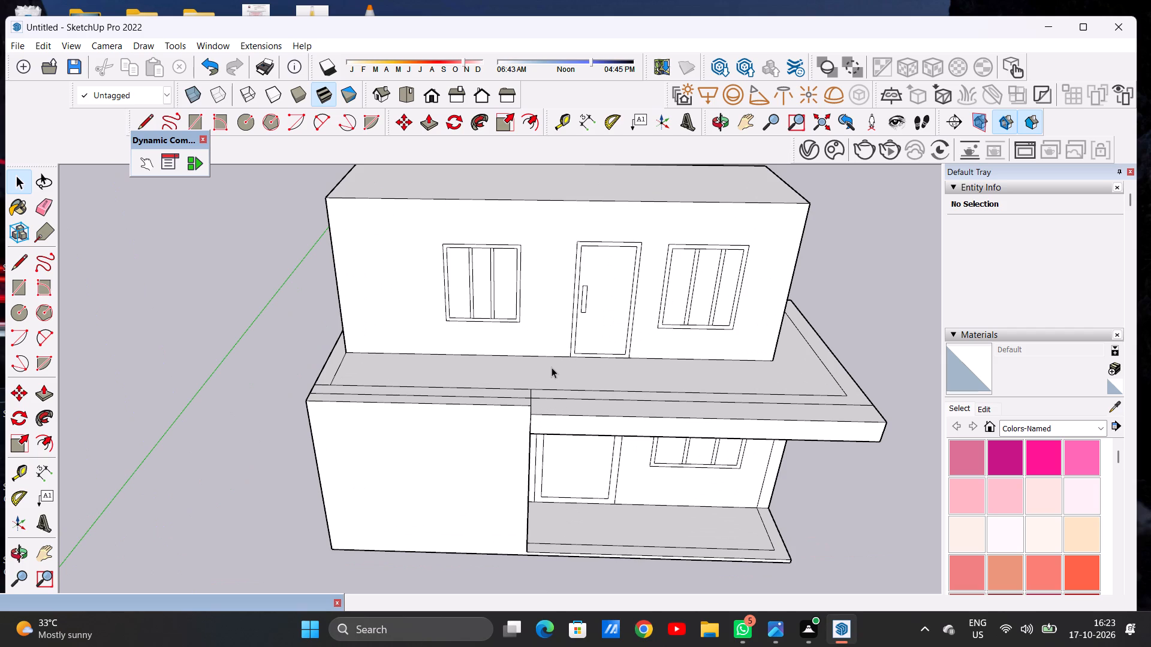
scroll(552, 368, "down", 1)
middle_click_drag(477, 449, 616, 397)
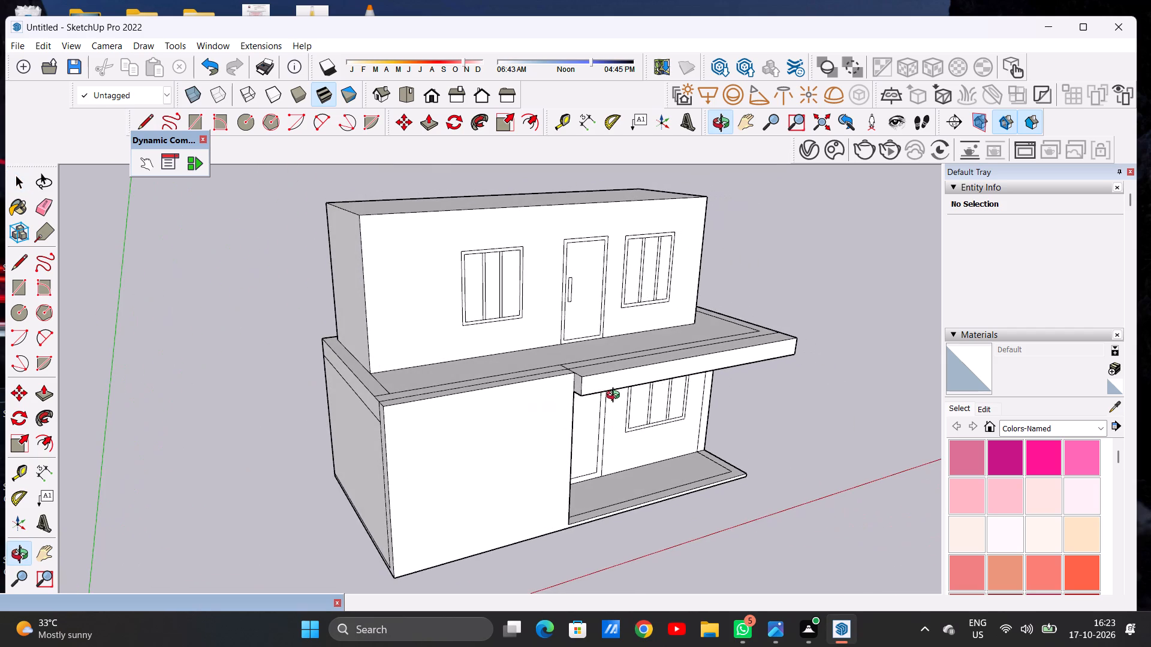
middle_click_drag(616, 397, 473, 425)
scroll(572, 422, "down", 6)
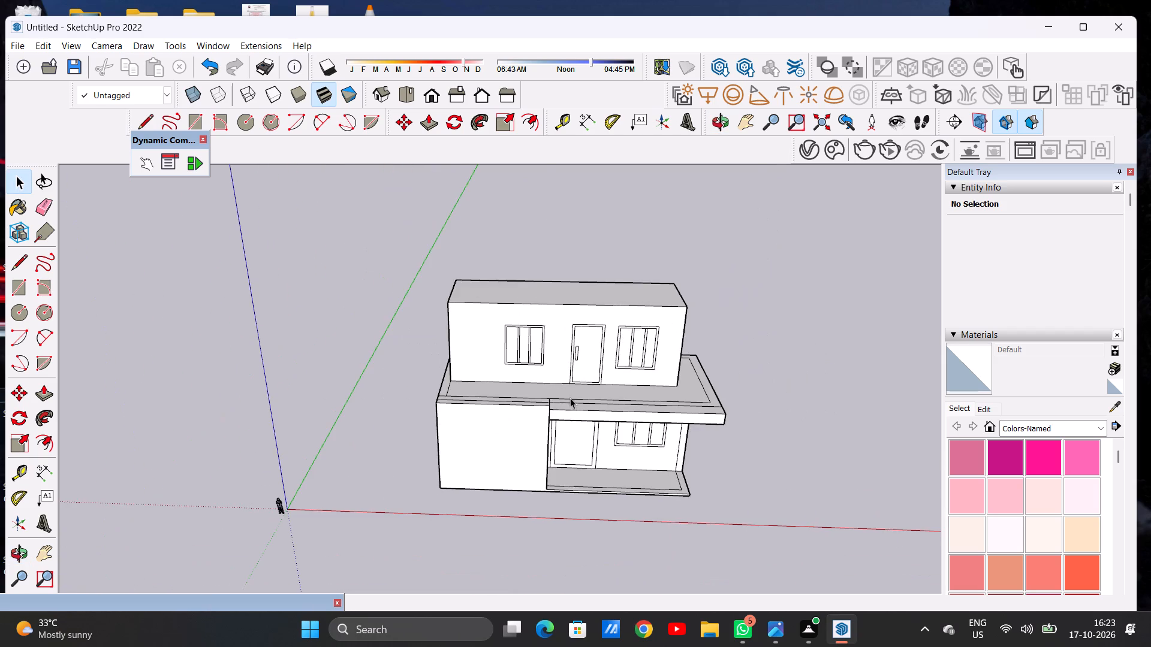
scroll(570, 397, "up", 5)
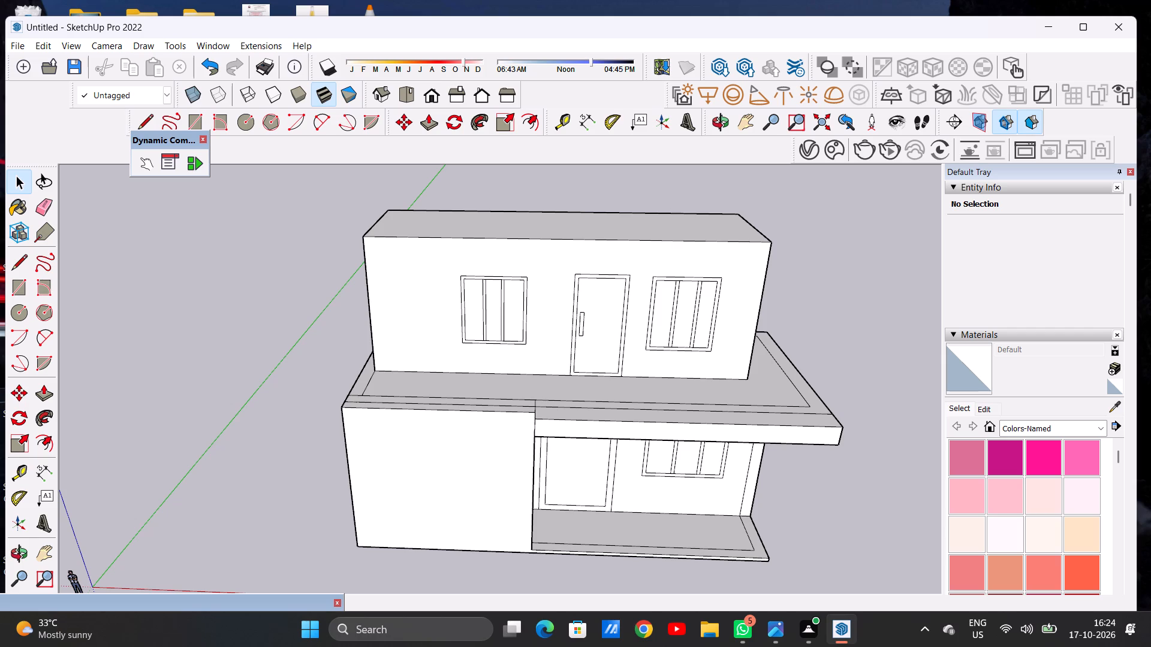
scroll(400, 639, "up", 1)
scroll(400, 639, "down", 1)
scroll(400, 639, "up", 7)
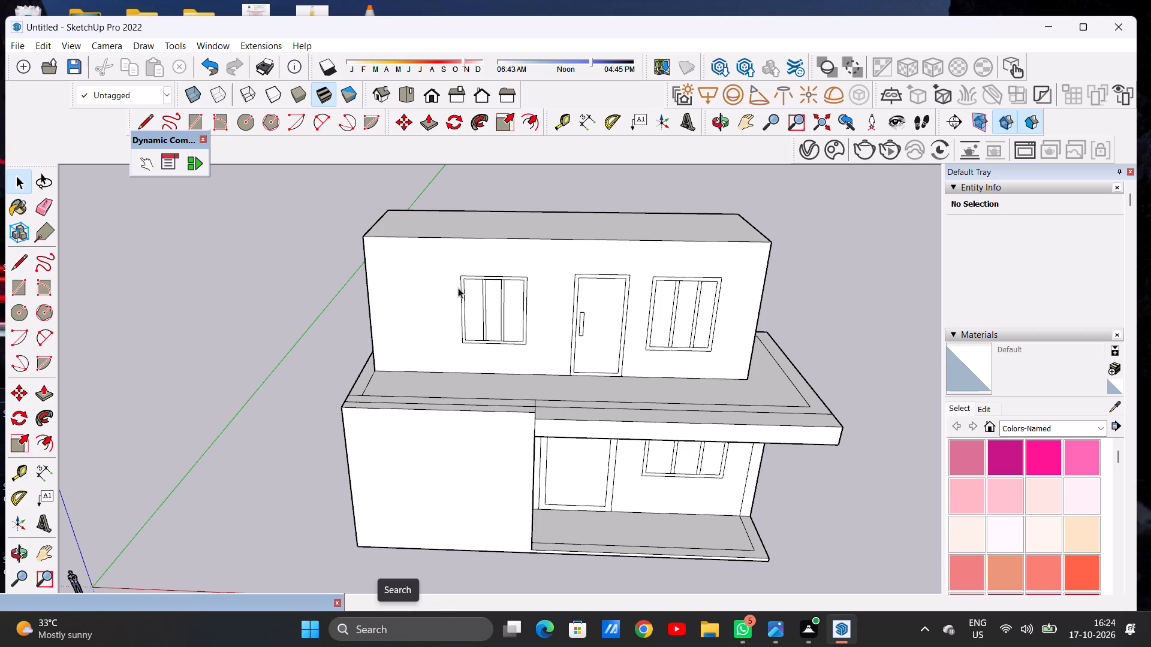
scroll(499, 275, "down", 11)
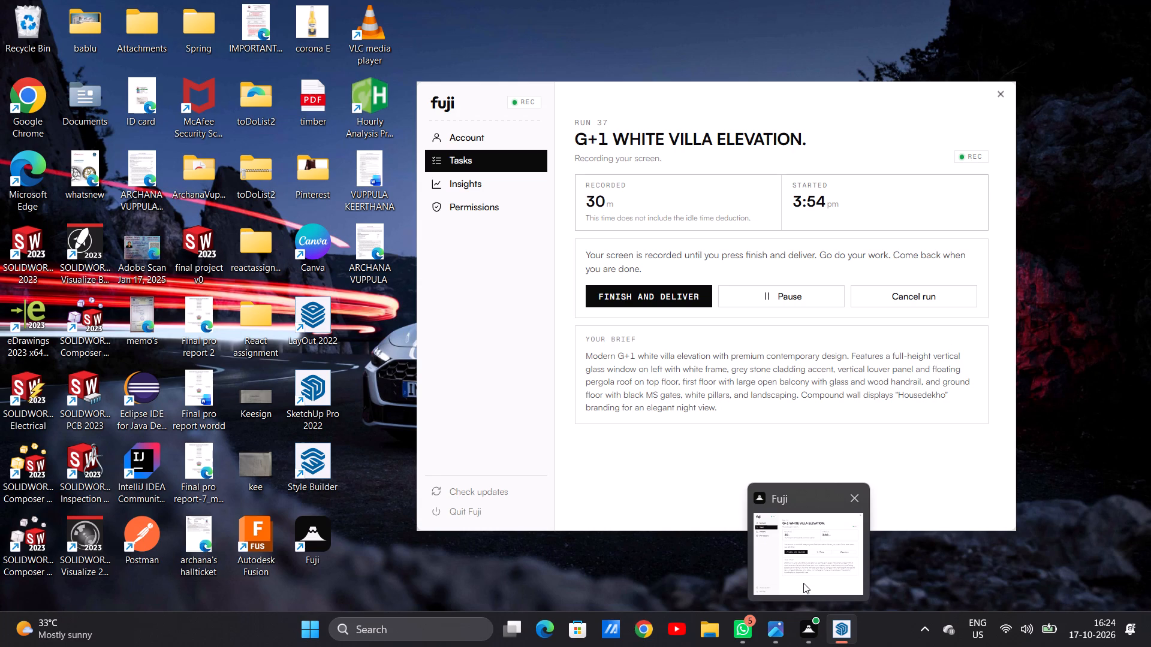
Return to the villa model and review its front facade from eye level and slightly above.
left_click(825, 564)
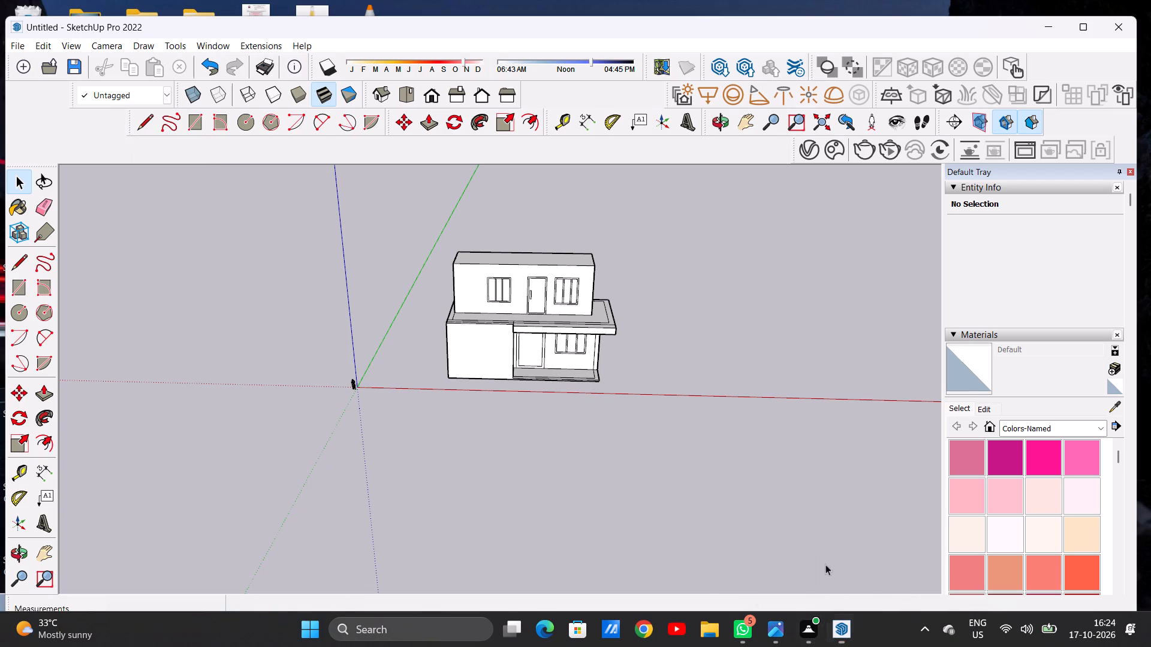
scroll(700, 506, "down", 7)
scroll(591, 480, "up", 8)
middle_click_drag(603, 380, 581, 282)
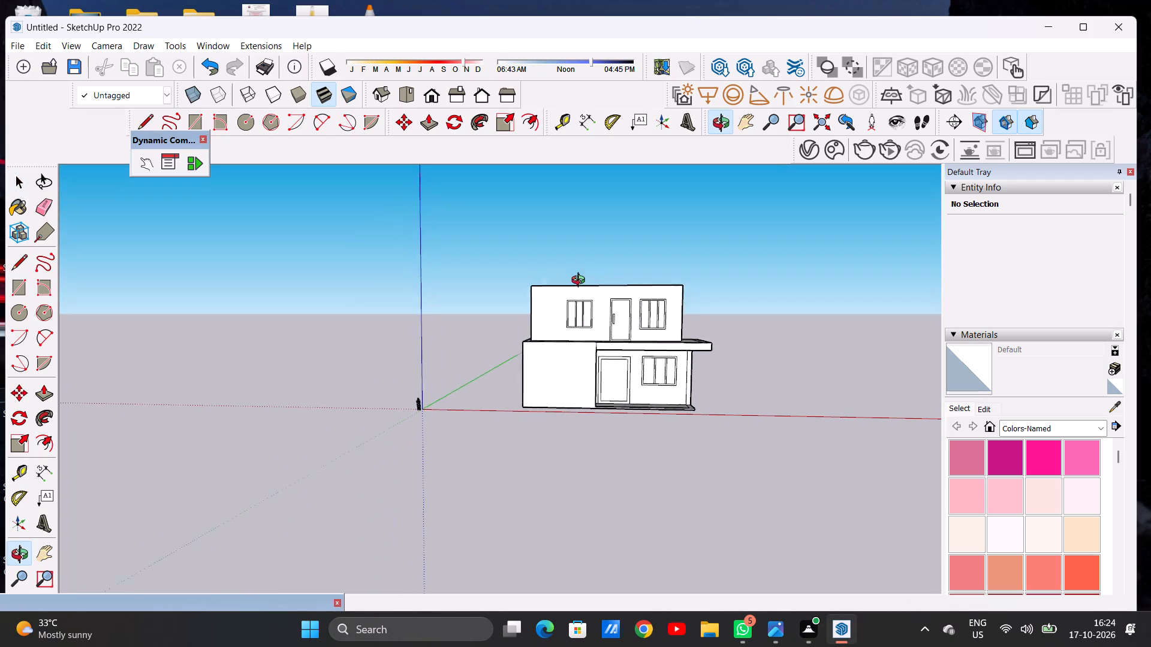
middle_click_drag(581, 282, 580, 280)
scroll(646, 316, "up", 4)
scroll(646, 316, "down", 1)
scroll(646, 316, "up", 2)
middle_click_drag(555, 277, 623, 344)
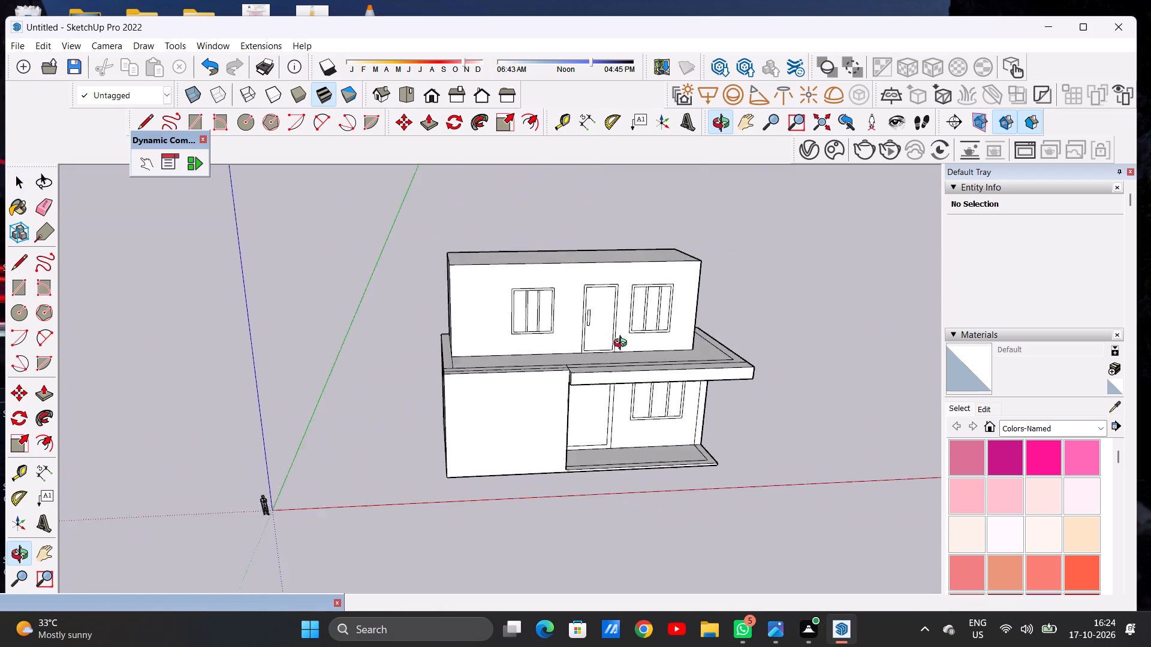
middle_click_drag(623, 344, 602, 343)
scroll(586, 334, "down", 5)
scroll(601, 370, "up", 6)
middle_click_drag(569, 373, 549, 343)
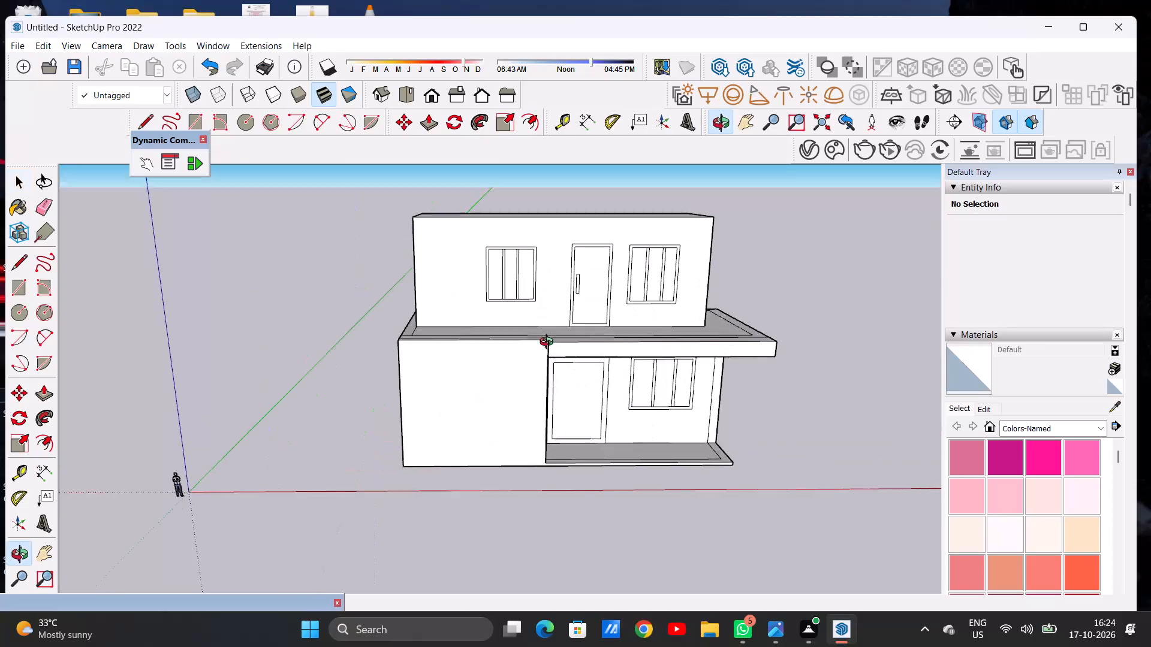
middle_click_drag(549, 343, 545, 353)
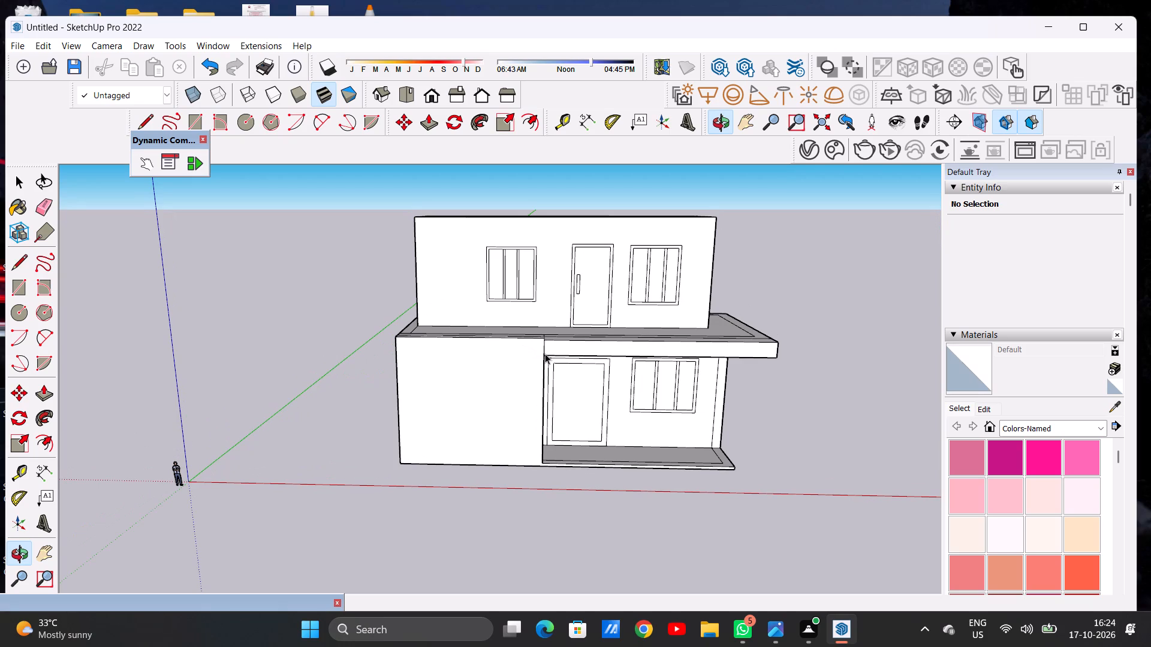
right_click_drag(551, 646, 378, 646)
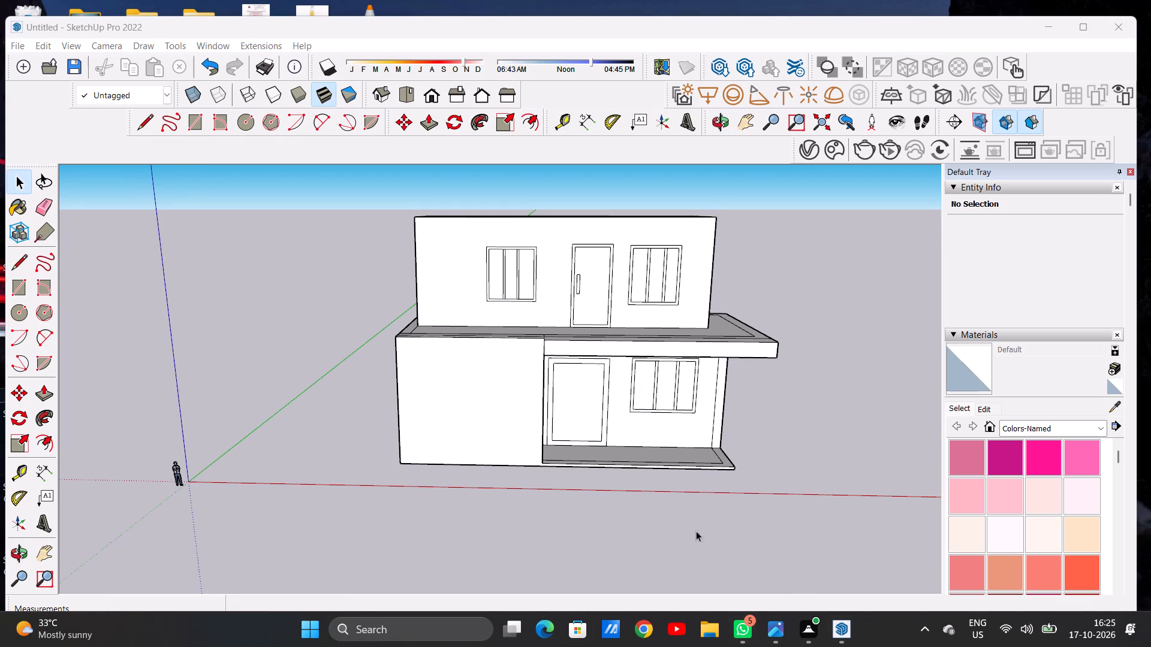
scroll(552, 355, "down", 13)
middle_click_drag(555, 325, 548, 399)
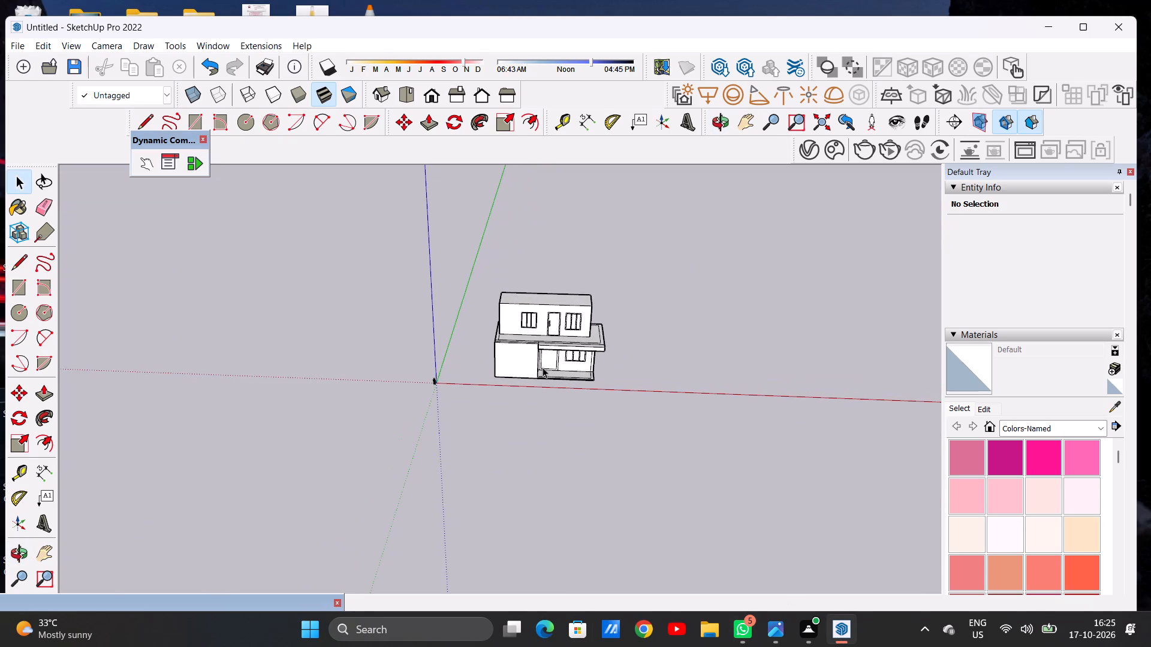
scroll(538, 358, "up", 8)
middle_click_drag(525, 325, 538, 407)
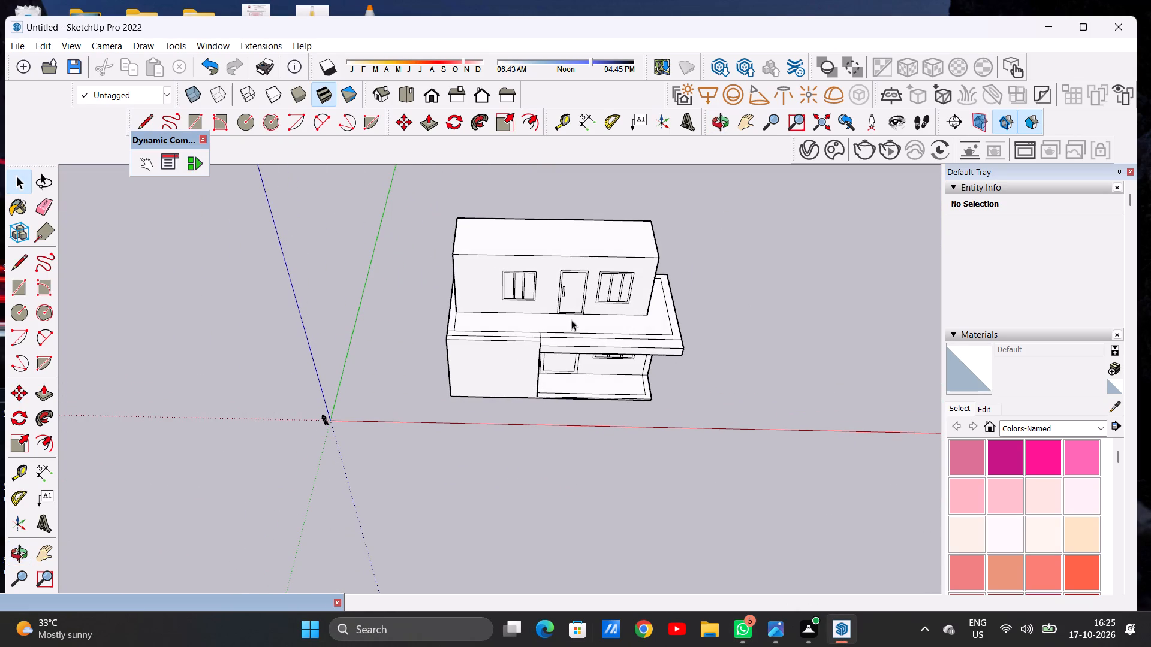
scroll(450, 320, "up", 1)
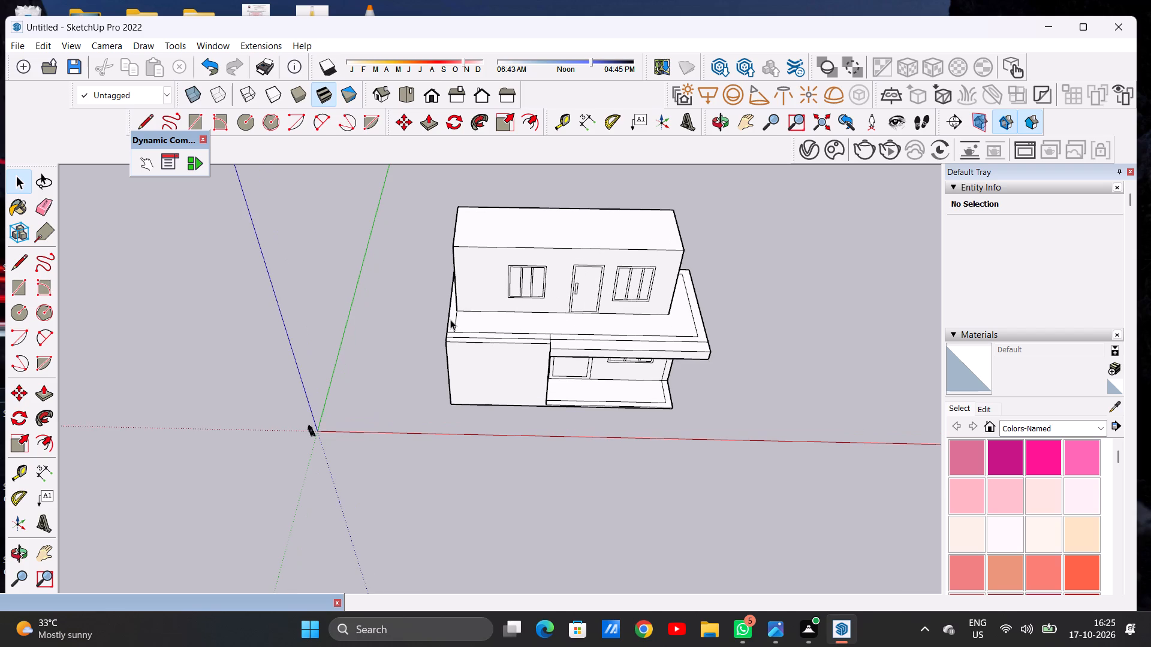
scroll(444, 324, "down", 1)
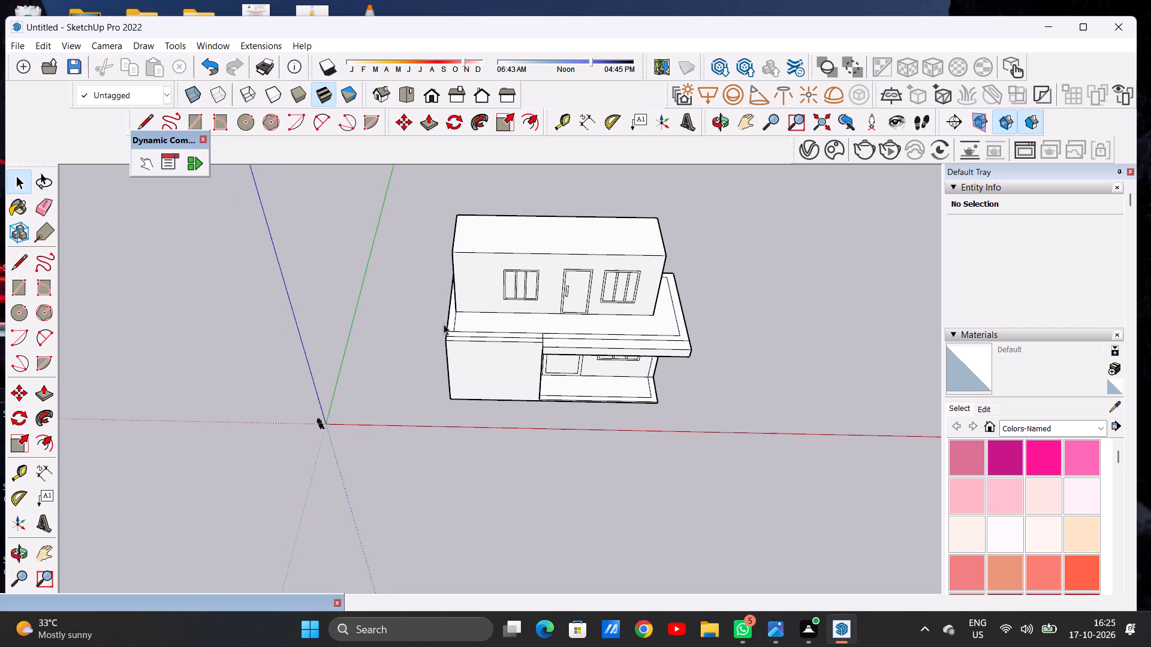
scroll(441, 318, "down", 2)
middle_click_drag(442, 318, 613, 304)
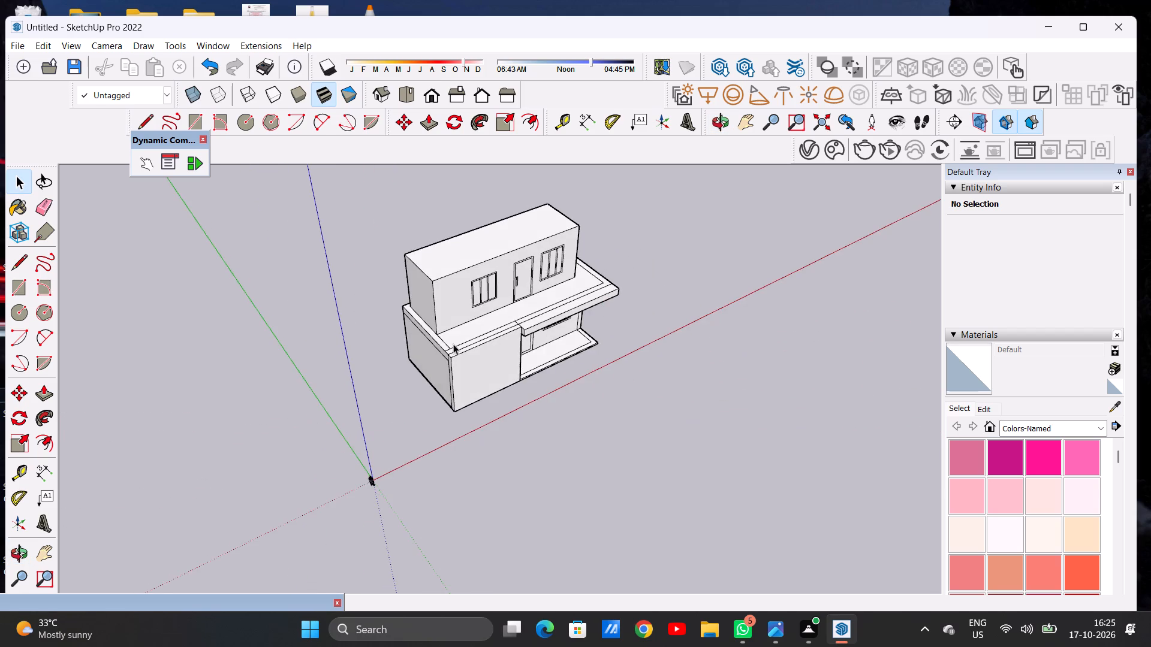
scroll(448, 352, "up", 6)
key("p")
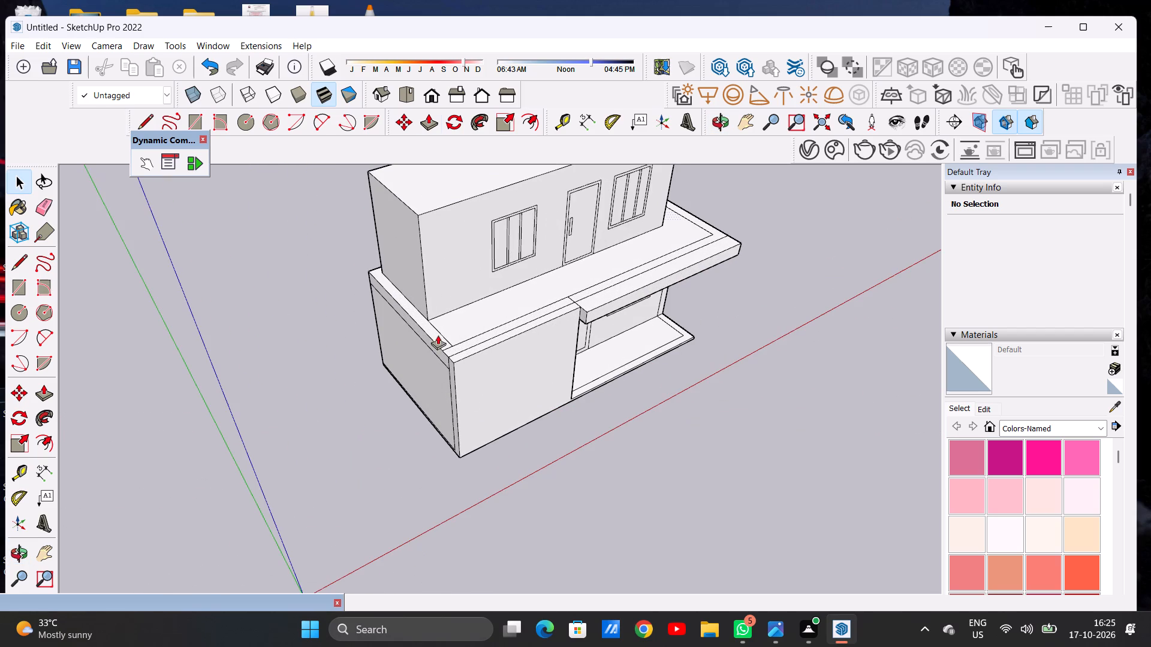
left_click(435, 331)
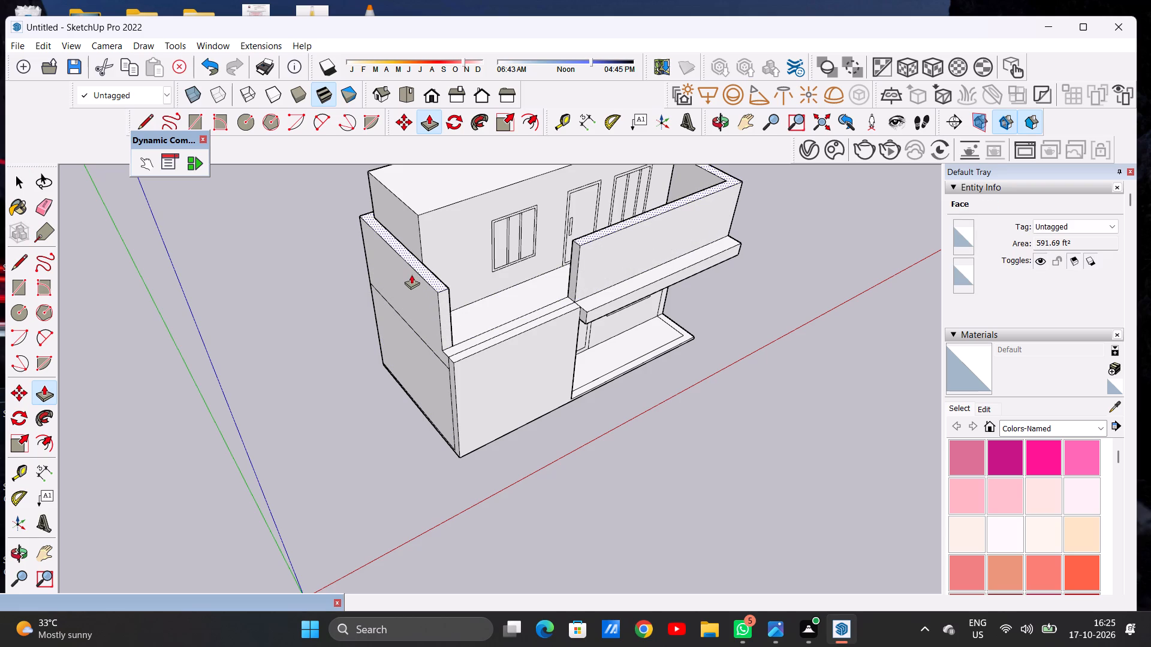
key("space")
Examine how the roof slab's edge strips meet at the corners, from above, both sides and the front.
scroll(448, 325, "down", 8)
middle_click_drag(559, 292, 459, 392)
scroll(598, 306, "up", 3)
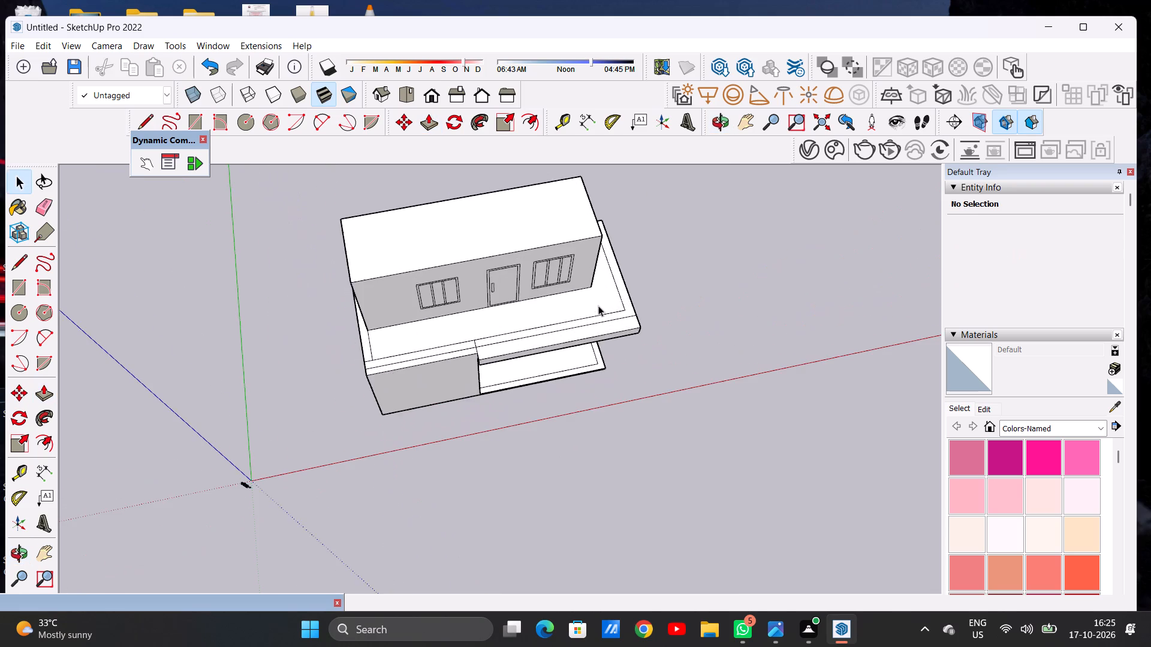
scroll(598, 306, "up", 2)
middle_click_drag(637, 318, 563, 373)
scroll(432, 329, "down", 4)
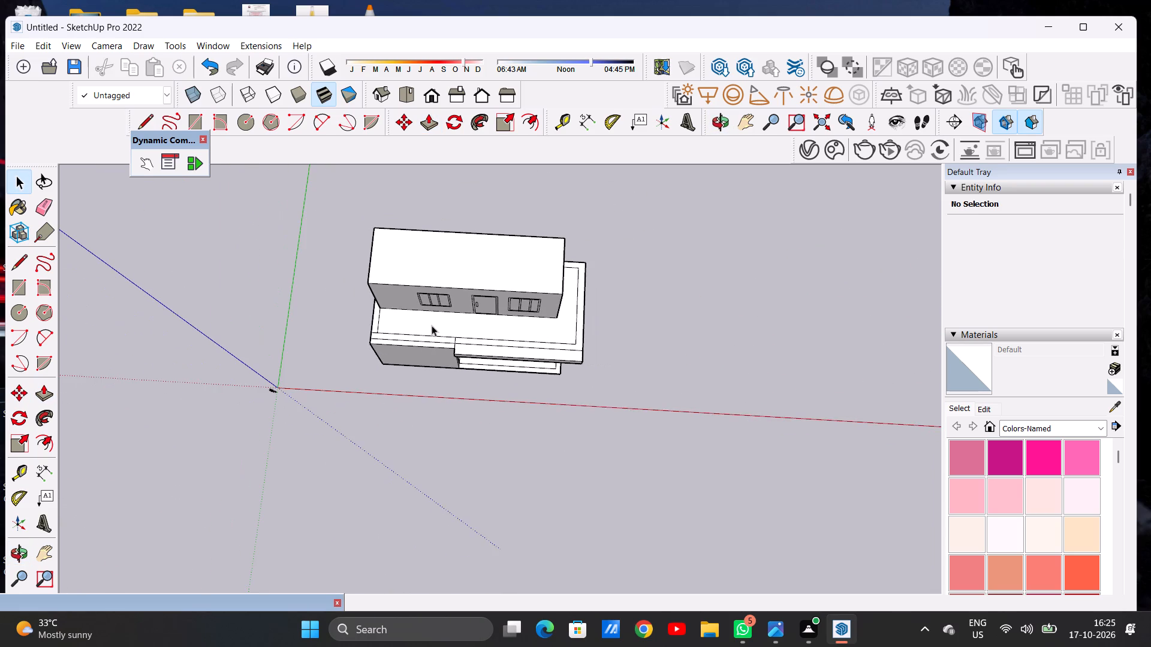
scroll(590, 271, "up", 5)
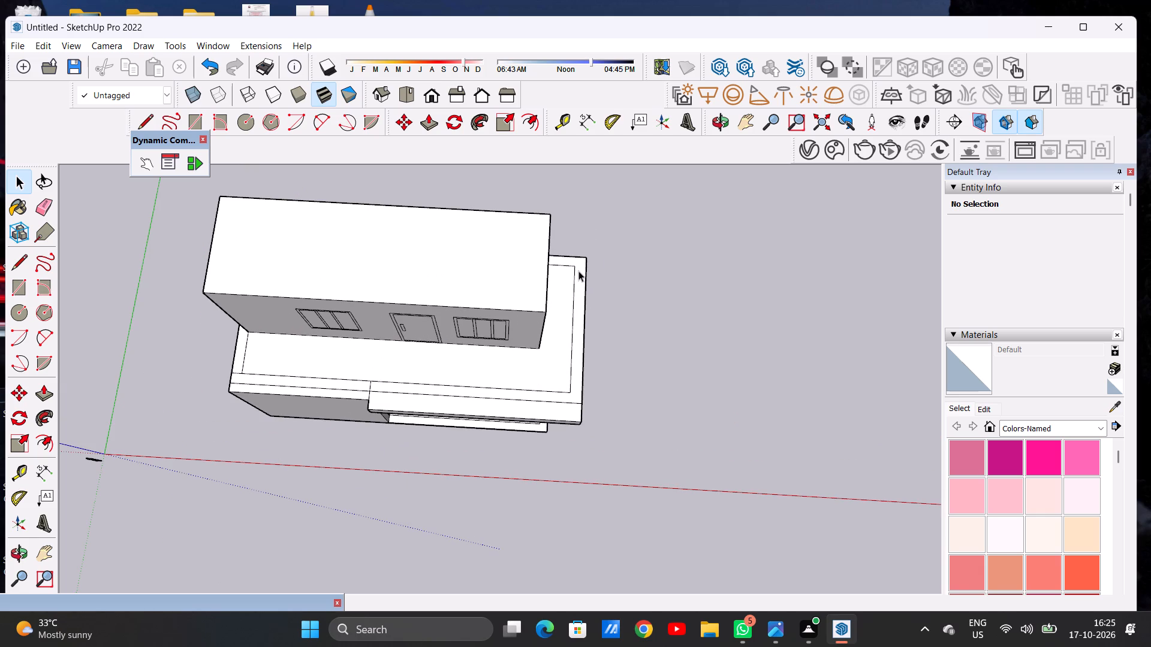
scroll(579, 270, "down", 3)
middle_click_drag(637, 267, 397, 259)
scroll(496, 261, "down", 5)
middle_click_drag(620, 275, 486, 281)
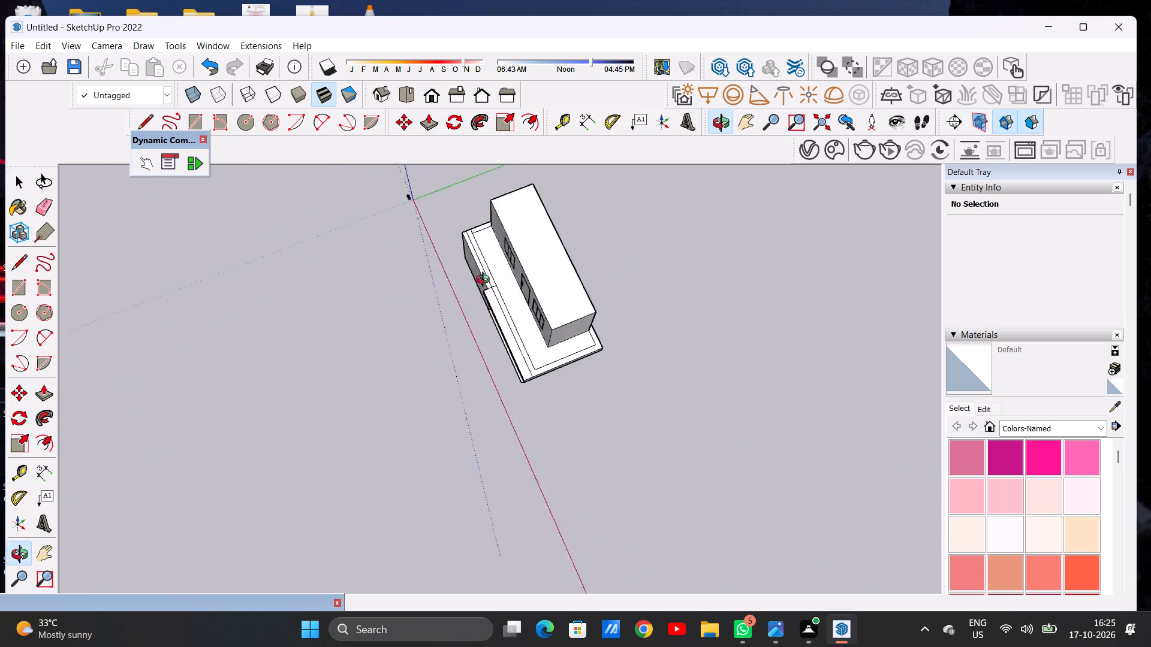
middle_click_drag(486, 281, 389, 244)
scroll(541, 280, "down", 3)
scroll(601, 364, "up", 4)
middle_click(545, 317)
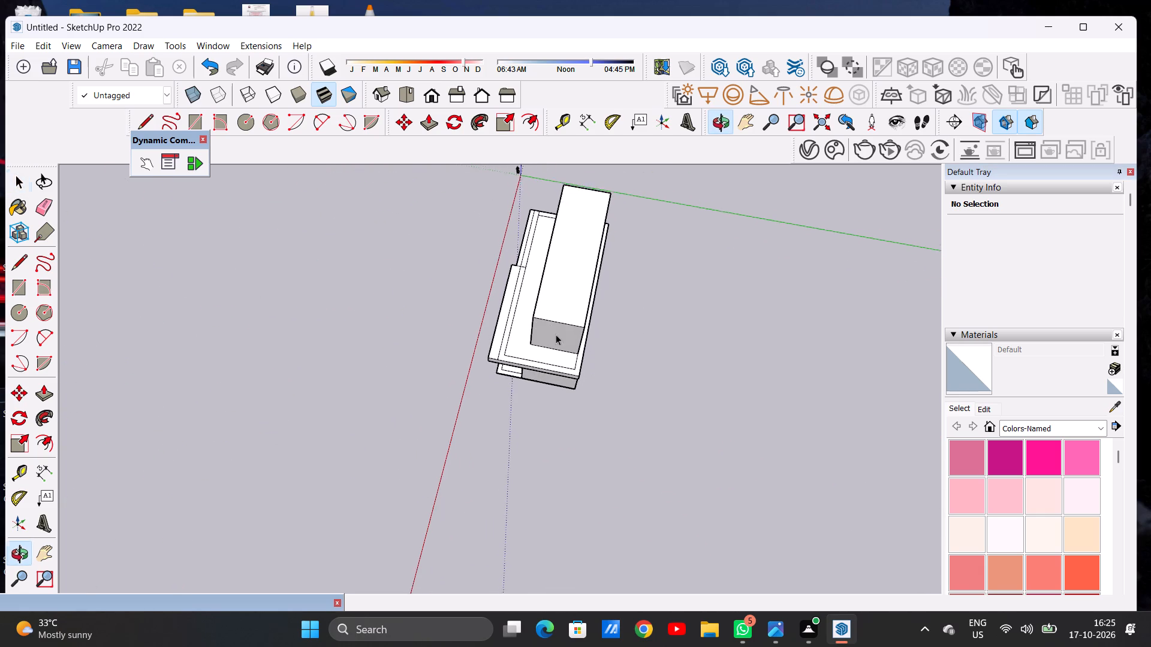
middle_click_drag(572, 361, 595, 280)
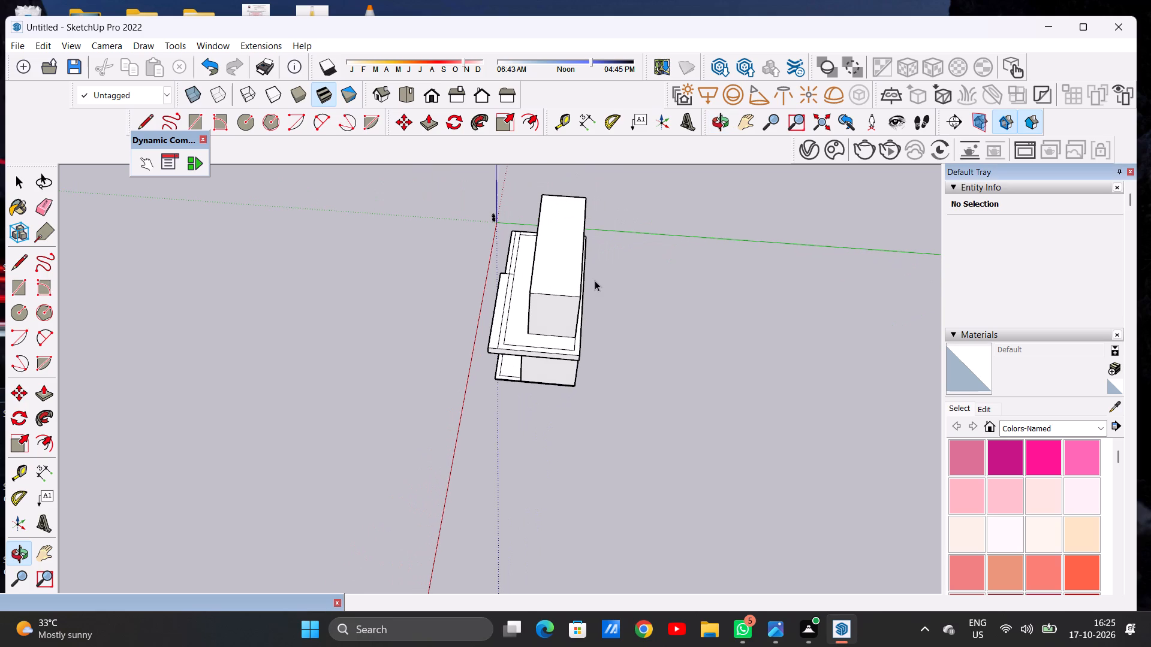
scroll(523, 265, "down", 4)
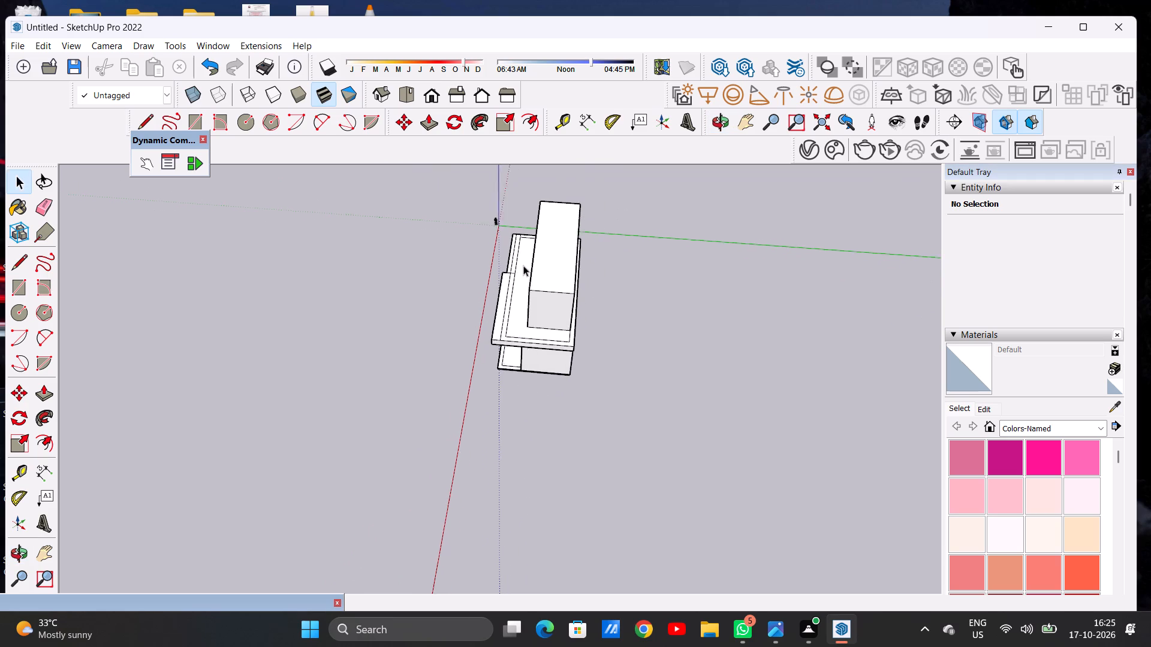
scroll(523, 265, "down", 4)
middle_click_drag(537, 304, 842, 281)
middle_click_drag(354, 387, 561, 343)
scroll(448, 318, "up", 4)
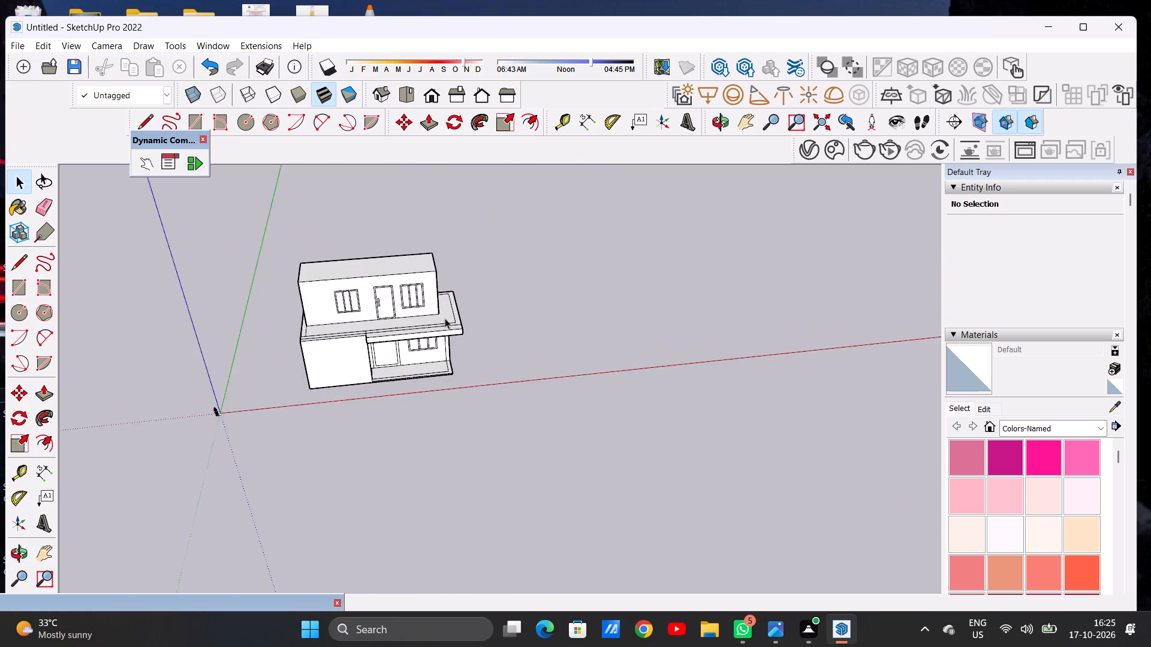
Draw a short line from the edge strip's inner front corner to the slab's outer side edge on the porch side.
scroll(445, 318, "up", 6)
scroll(616, 309, "down", 5)
middle_click_drag(637, 305, 468, 386)
scroll(527, 325, "up", 7)
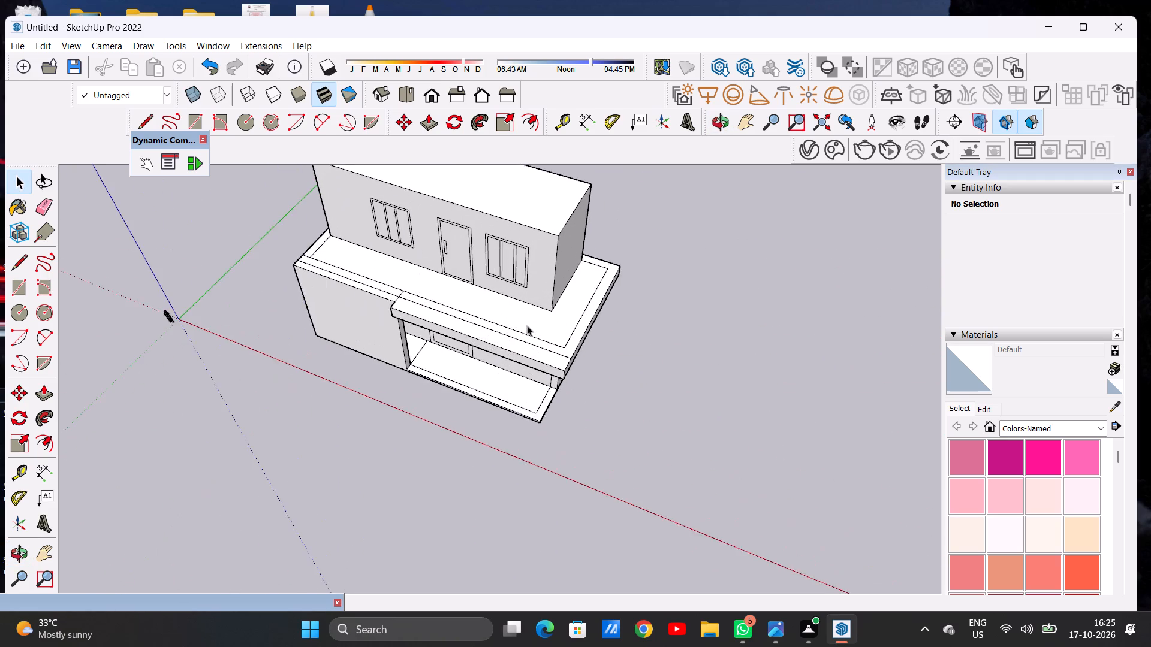
scroll(532, 331, "up", 2)
middle_click_drag(523, 332, 593, 332)
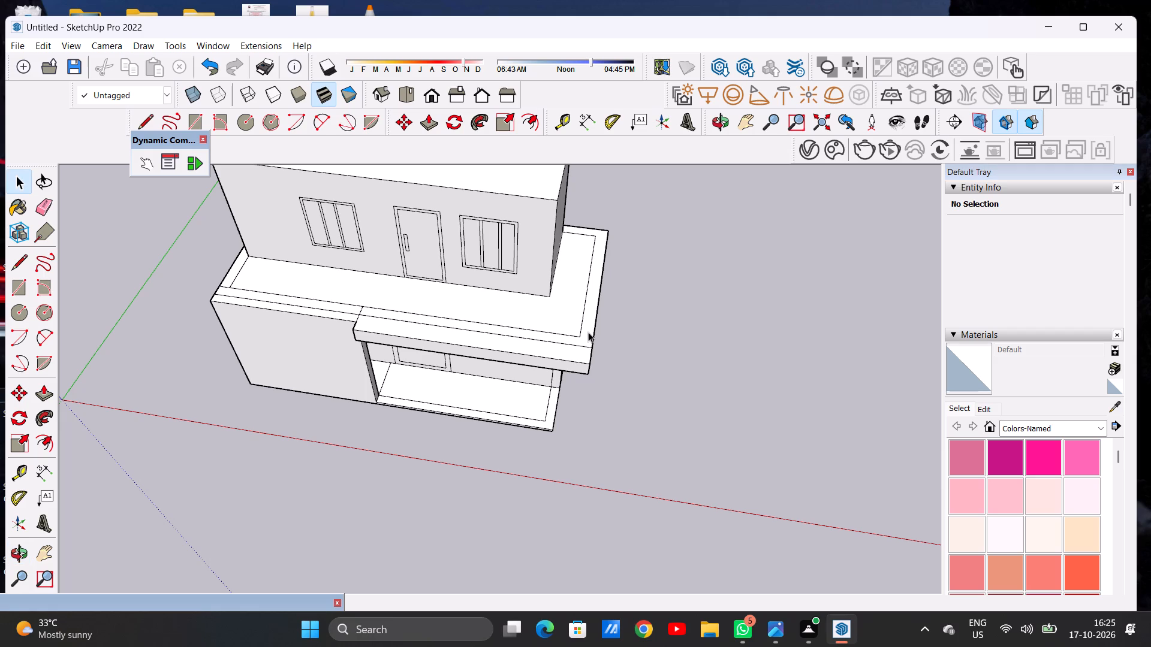
key("l")
scroll(587, 342, "up", 5)
left_click(577, 335)
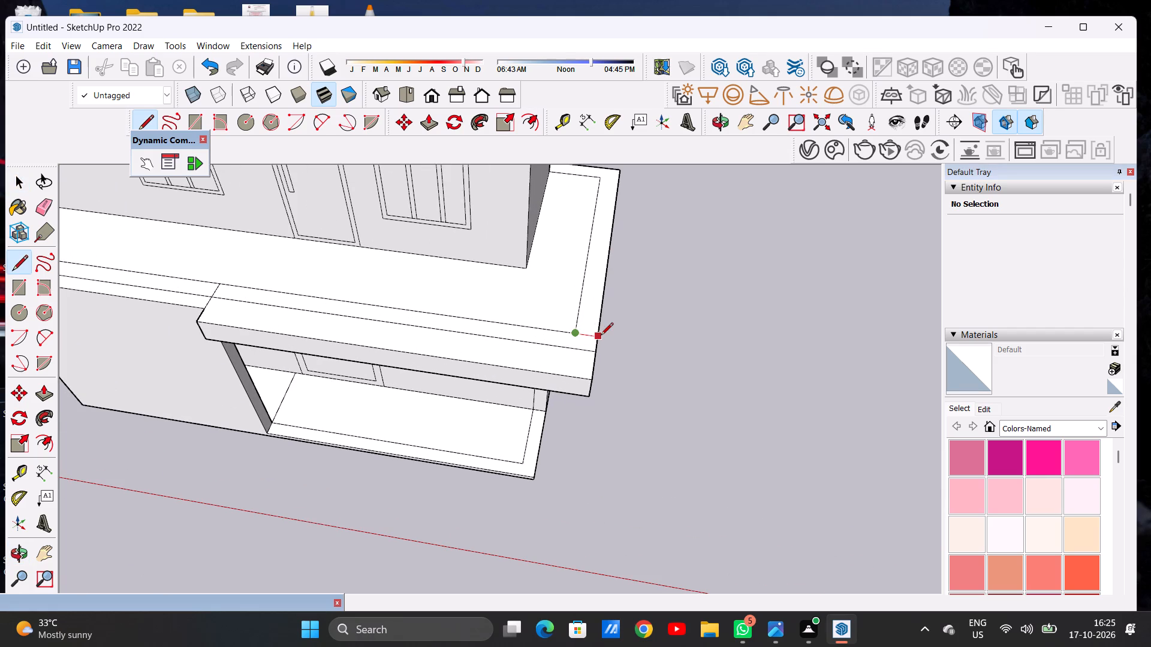
left_click(598, 335)
key("space")
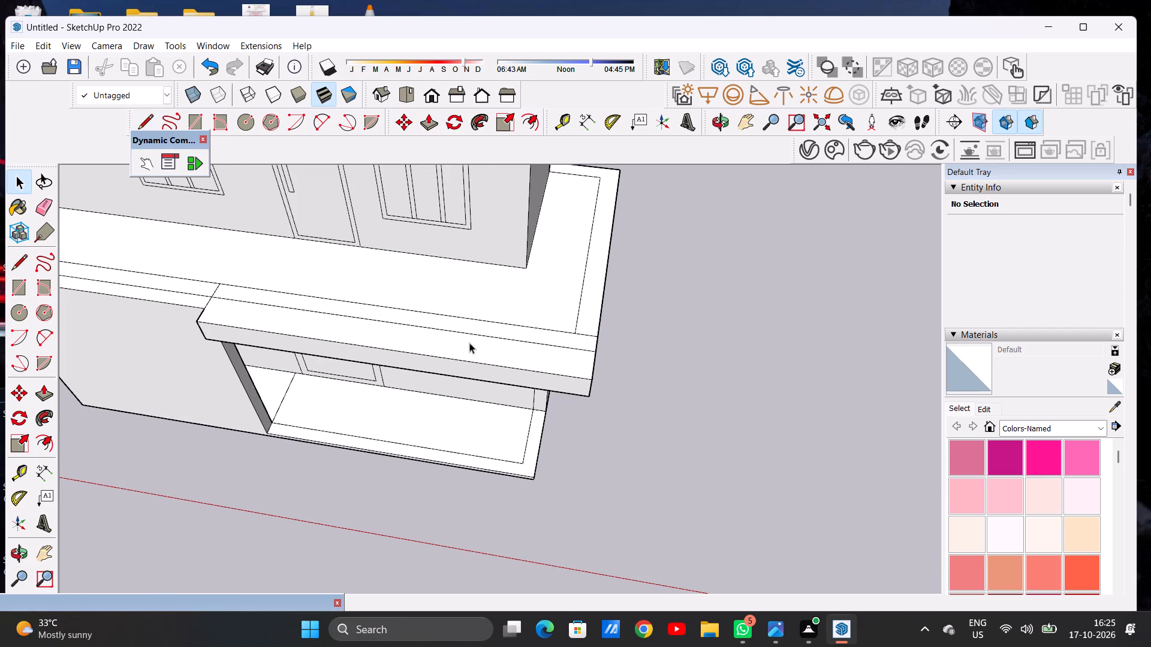
Push/Pull the slab's side and rear edge strip upwards to form a parapet wall around the upper storey.
scroll(469, 341, "down", 6)
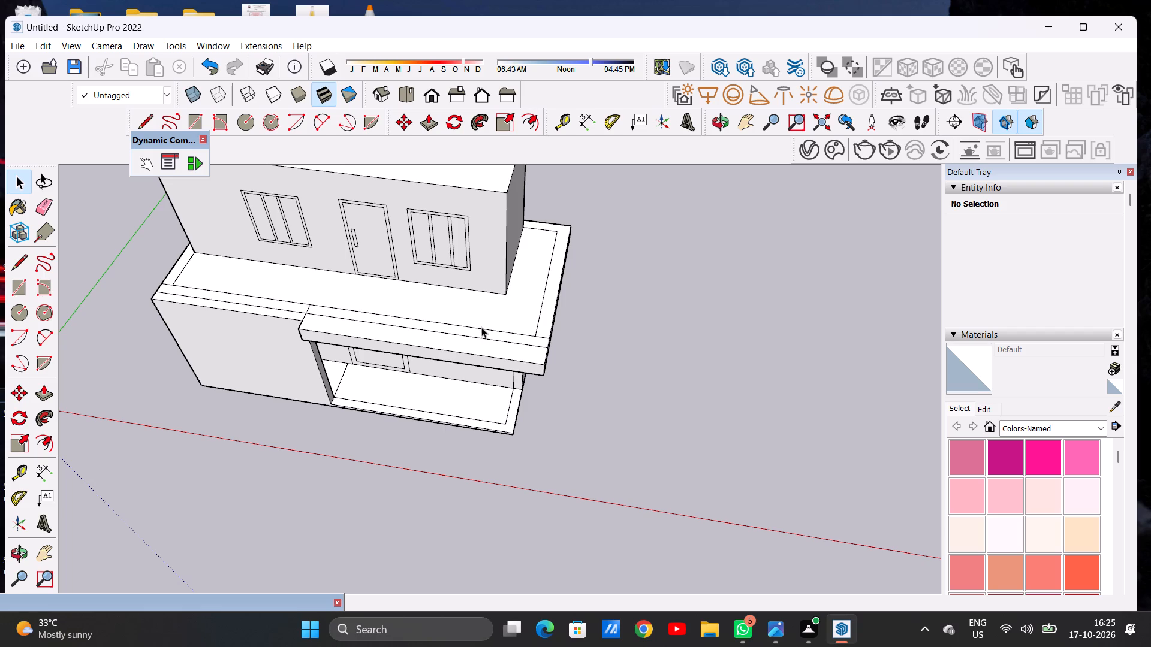
key("p")
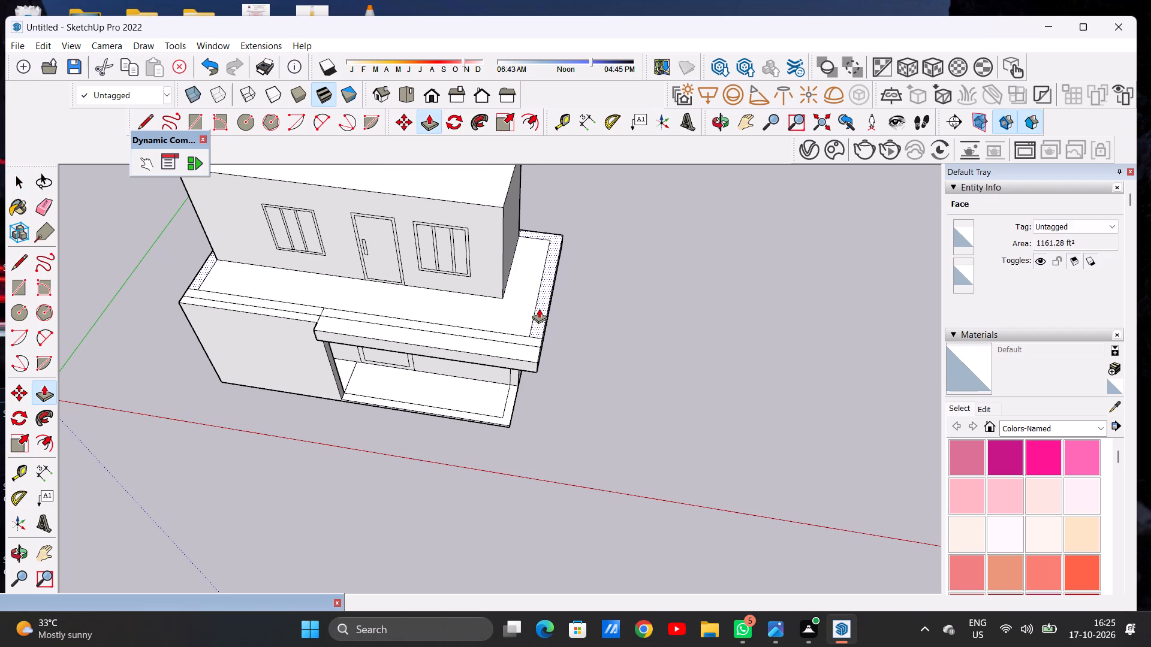
left_click(539, 309)
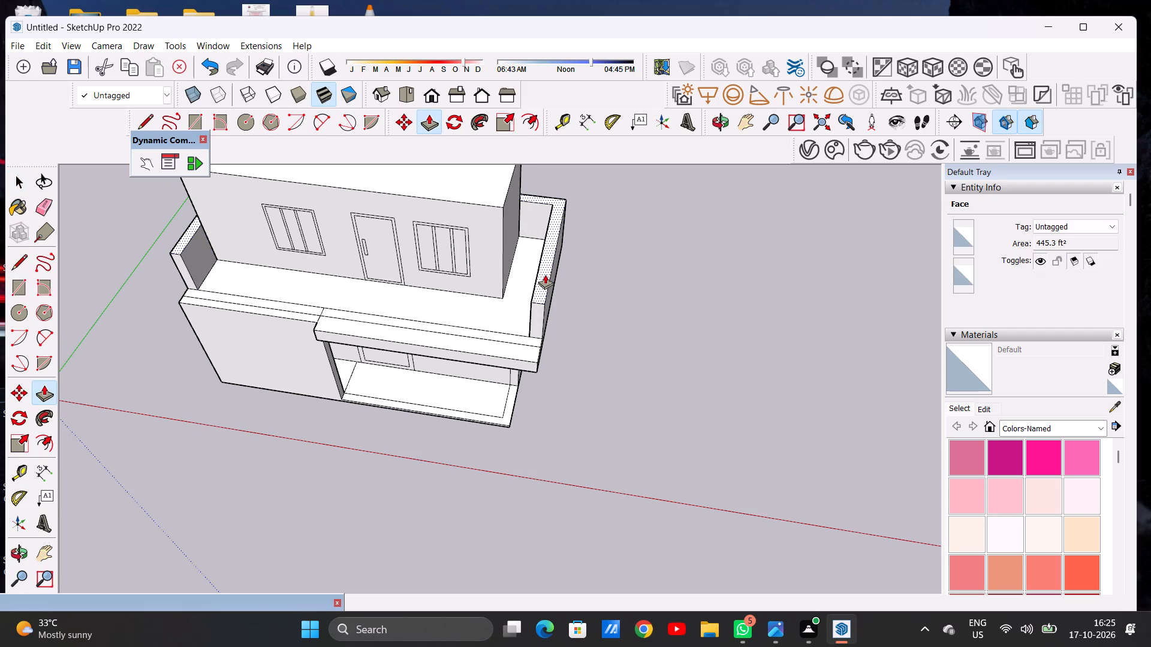
left_click(545, 274)
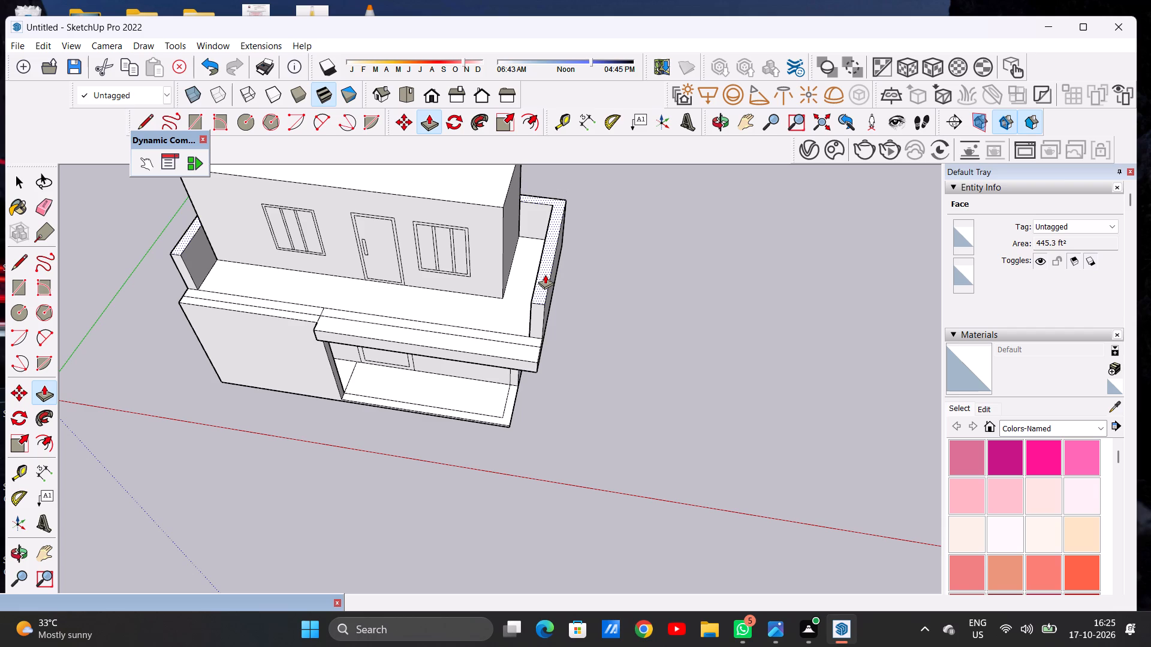
key("space")
Examine the raised parapet walls and the open front of the terrace from several angles.
scroll(583, 301, "down", 1)
scroll(583, 301, "up", 1)
scroll(583, 302, "down", 4)
scroll(583, 302, "up", 1)
middle_click_drag(508, 325, 541, 212)
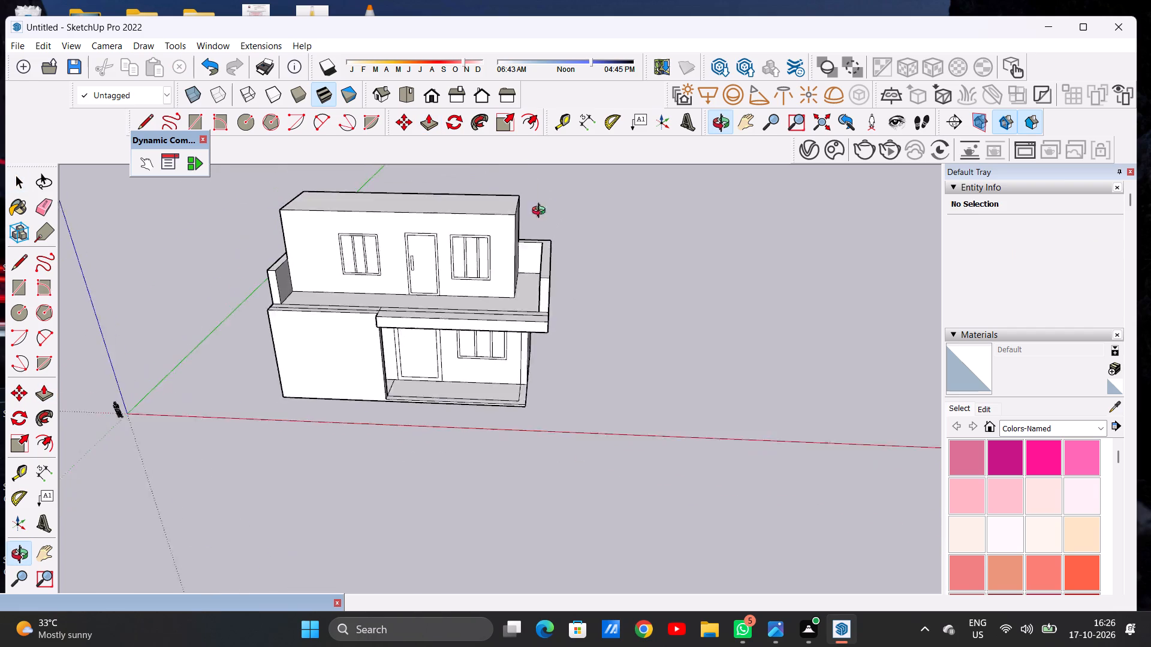
middle_click_drag(541, 212, 553, 248)
scroll(621, 256, "down", 6)
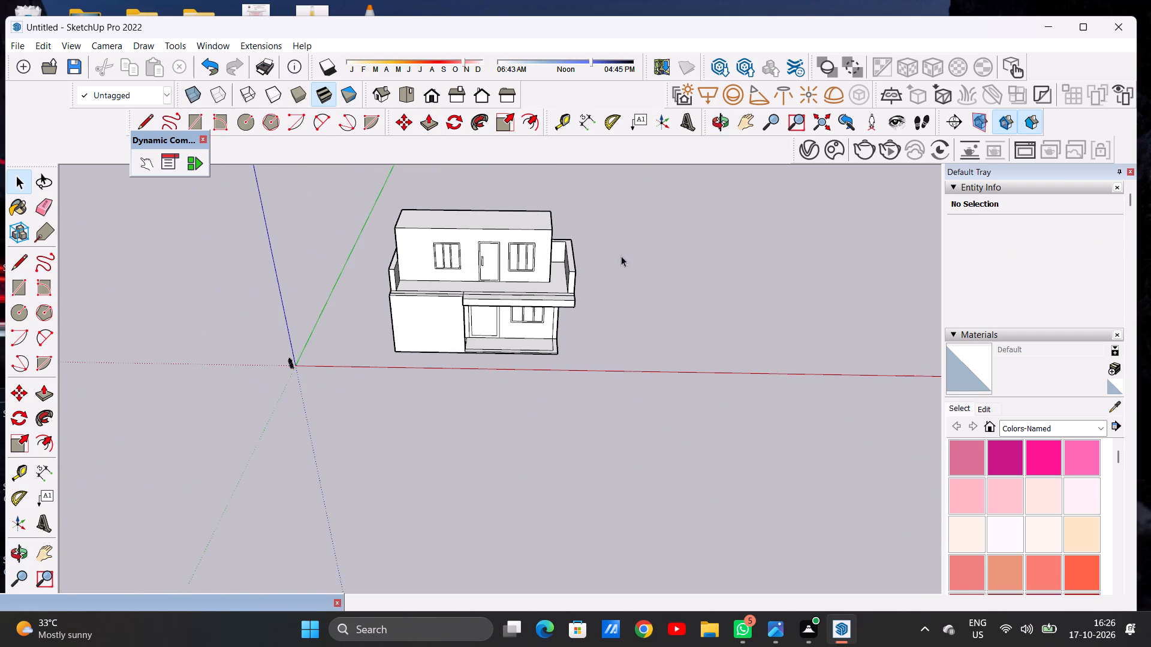
scroll(441, 273, "up", 7)
middle_click_drag(347, 275, 440, 326)
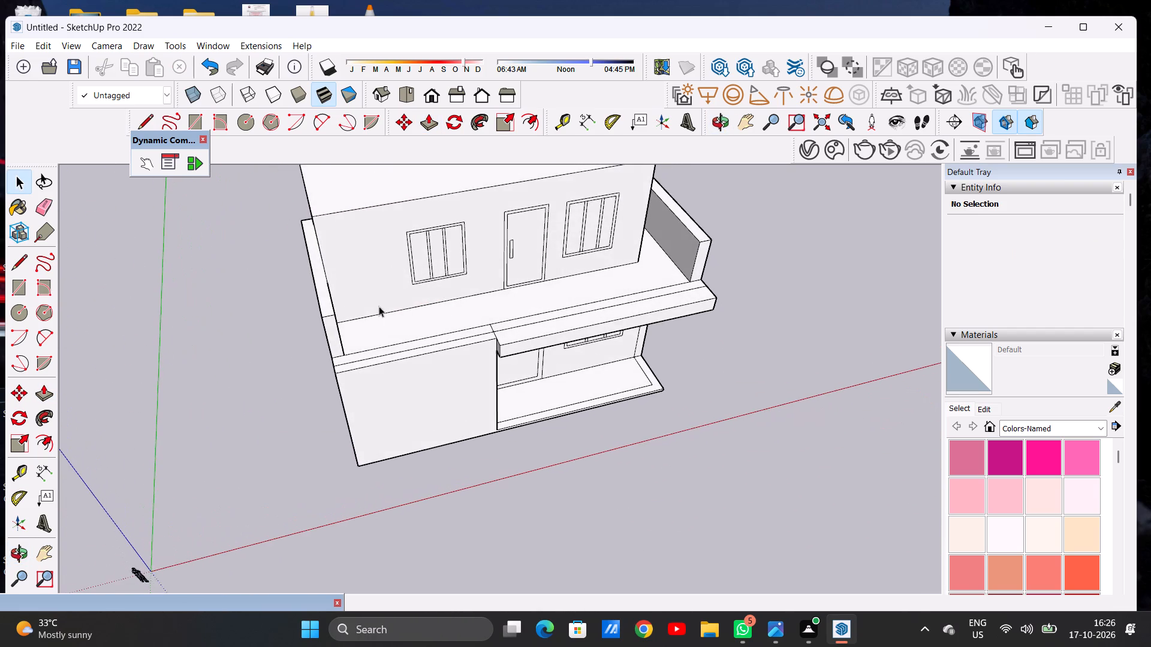
Erase the line running along the solid block's front top strip, including its leftover segment at the outer corner.
scroll(376, 306, "down", 4)
scroll(364, 337, "up", 6)
middle_click_drag(463, 316, 375, 356)
middle_click_drag(367, 319, 304, 337)
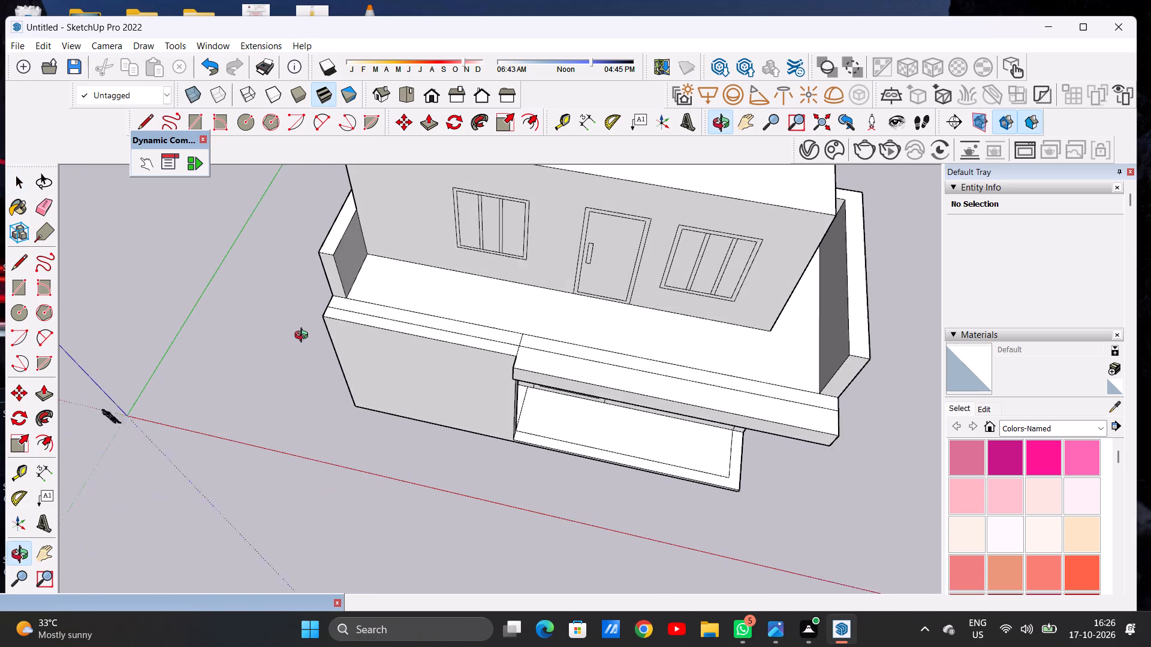
middle_click_drag(304, 337, 298, 341)
scroll(412, 334, "up", 1)
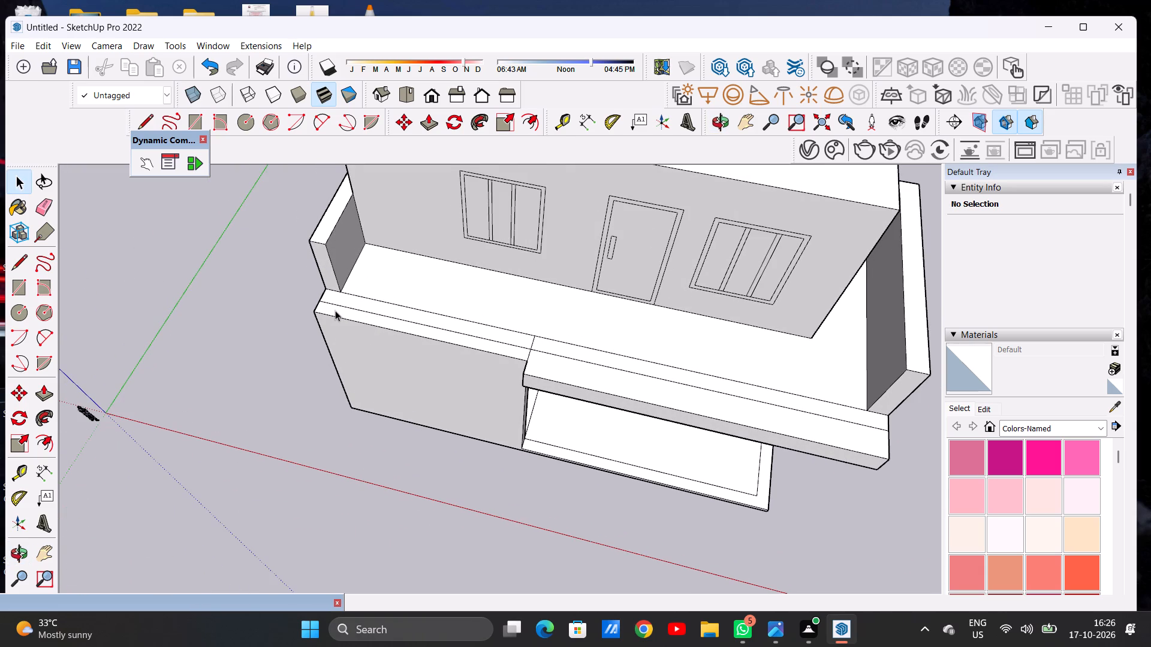
scroll(332, 310, "up", 1)
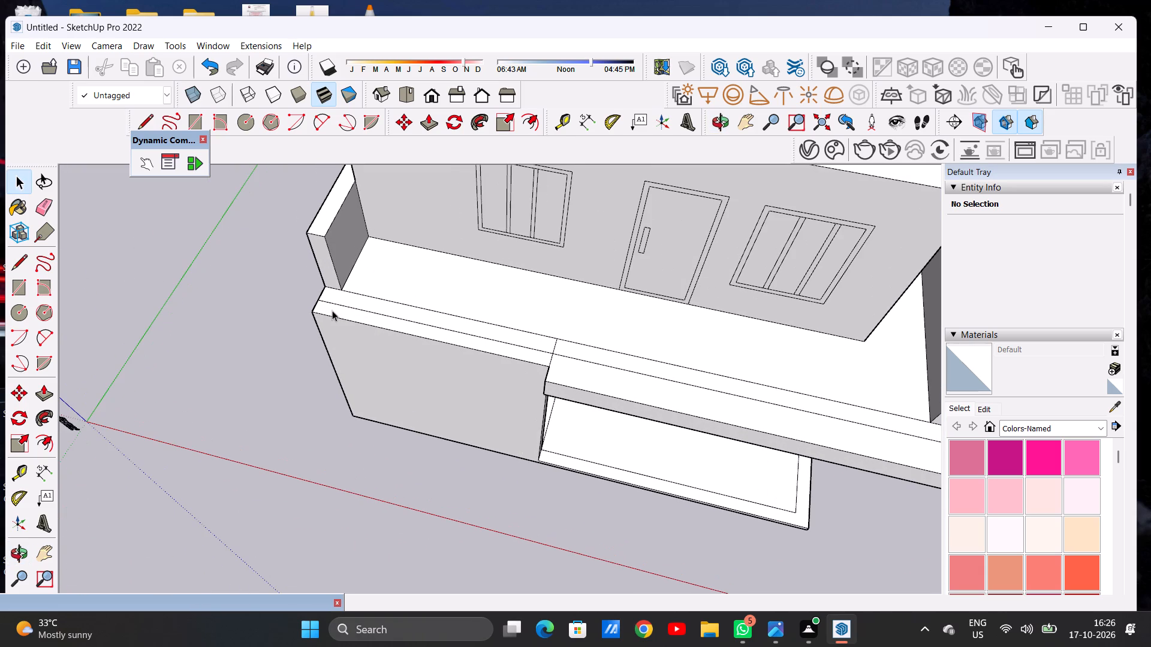
key("e")
left_click_drag(420, 321, 421, 326)
scroll(326, 312, "up", 6)
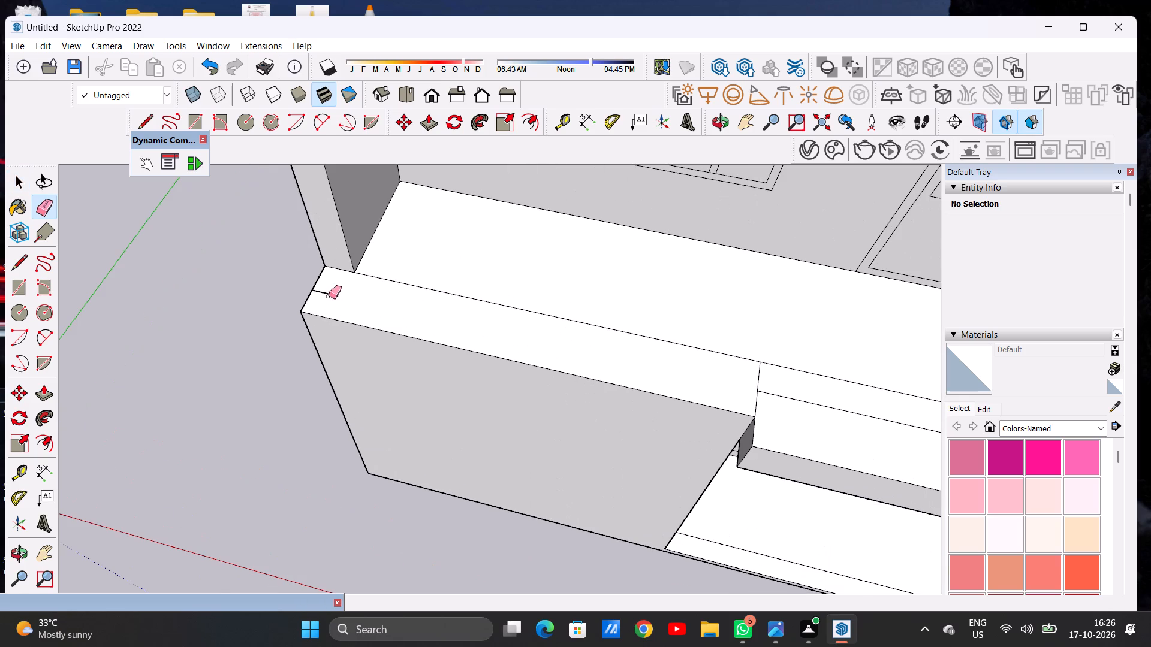
left_click_drag(327, 291, 318, 307)
key("space")
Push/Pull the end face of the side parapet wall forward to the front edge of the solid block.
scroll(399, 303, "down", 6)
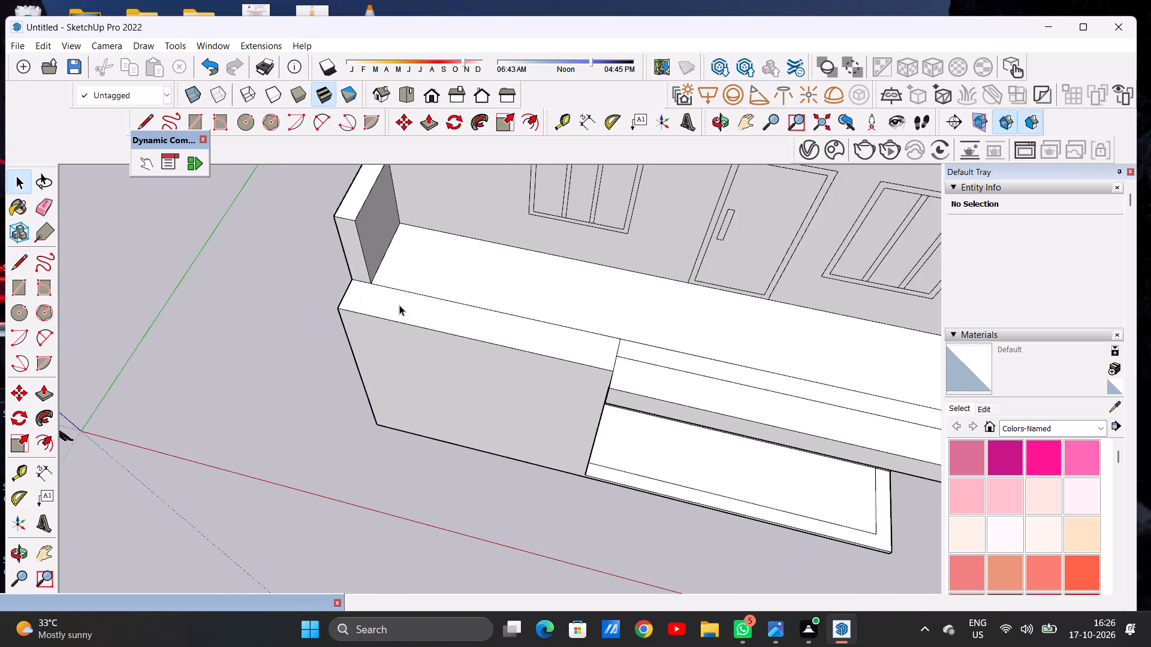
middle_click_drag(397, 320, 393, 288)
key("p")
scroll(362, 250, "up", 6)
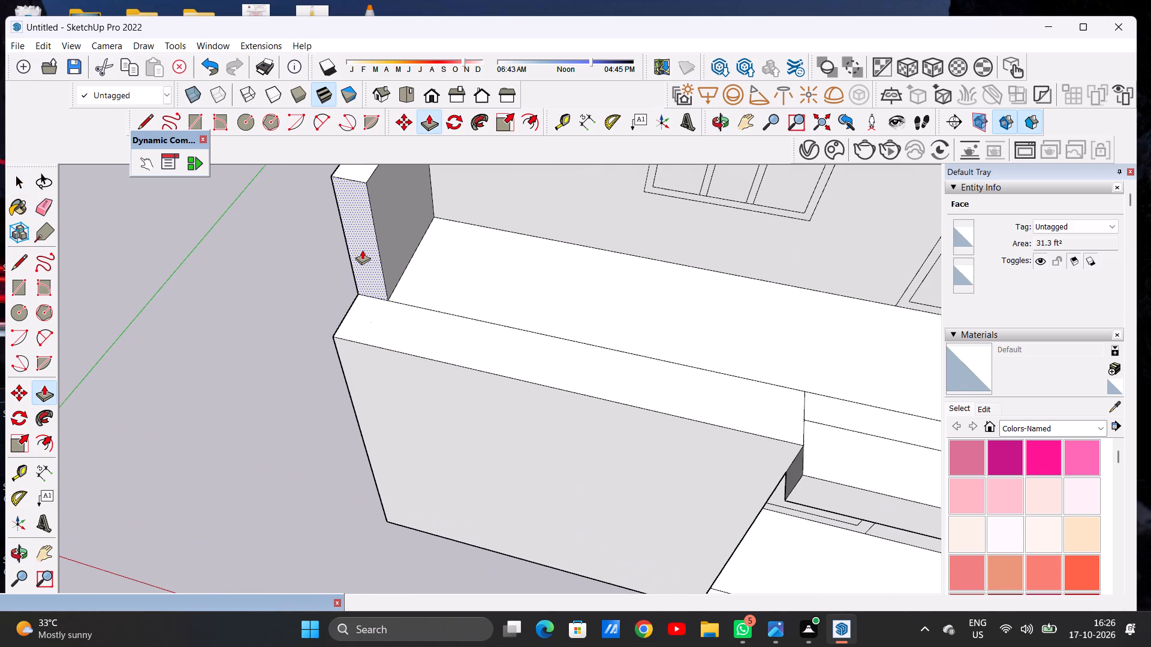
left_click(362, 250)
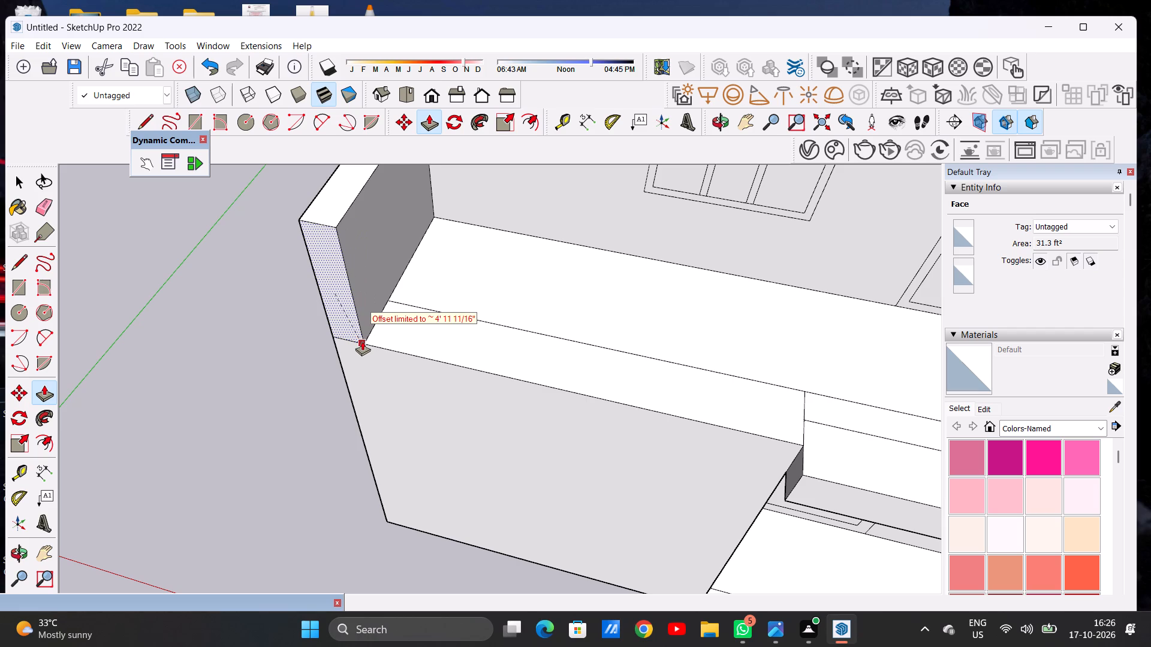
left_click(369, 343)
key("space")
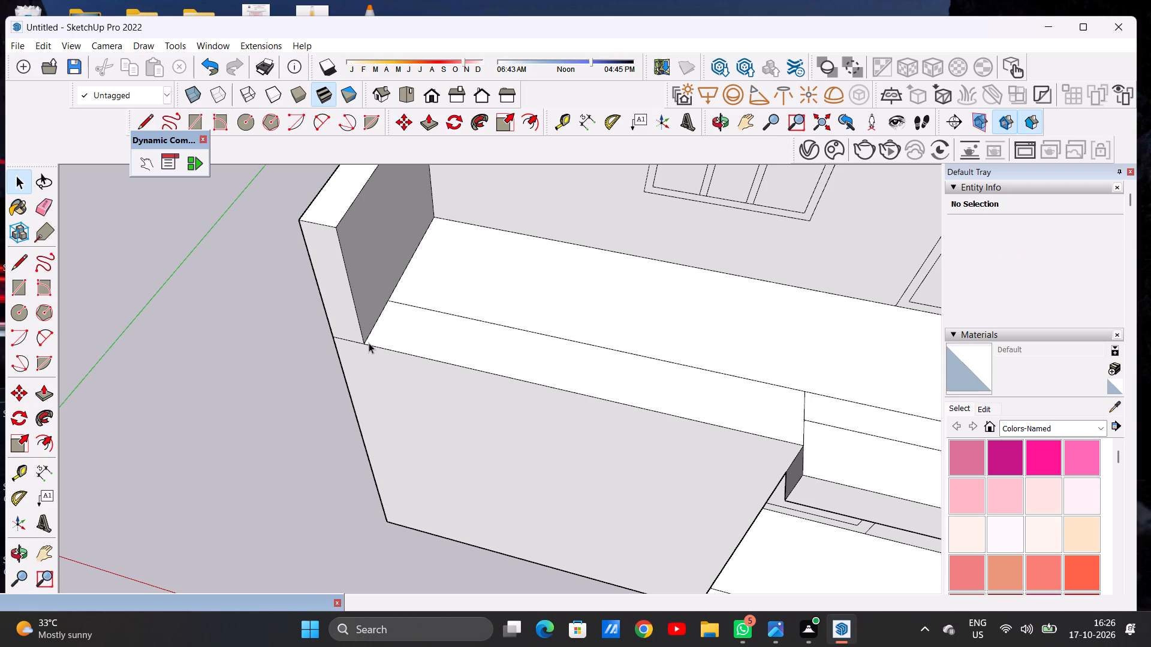
Examine the extended side parapet and the terrace front from several angles and distances.
scroll(395, 322, "down", 16)
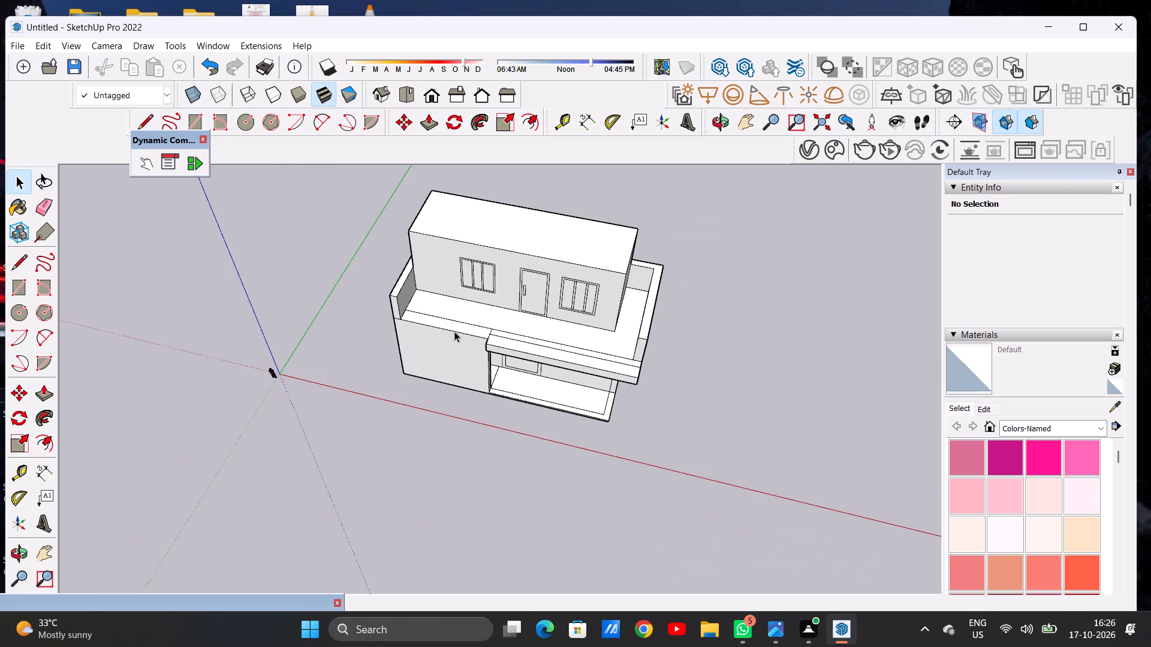
middle_click_drag(456, 332, 518, 275)
middle_click(519, 273)
scroll(425, 284, "down", 2)
scroll(438, 312, "up", 6)
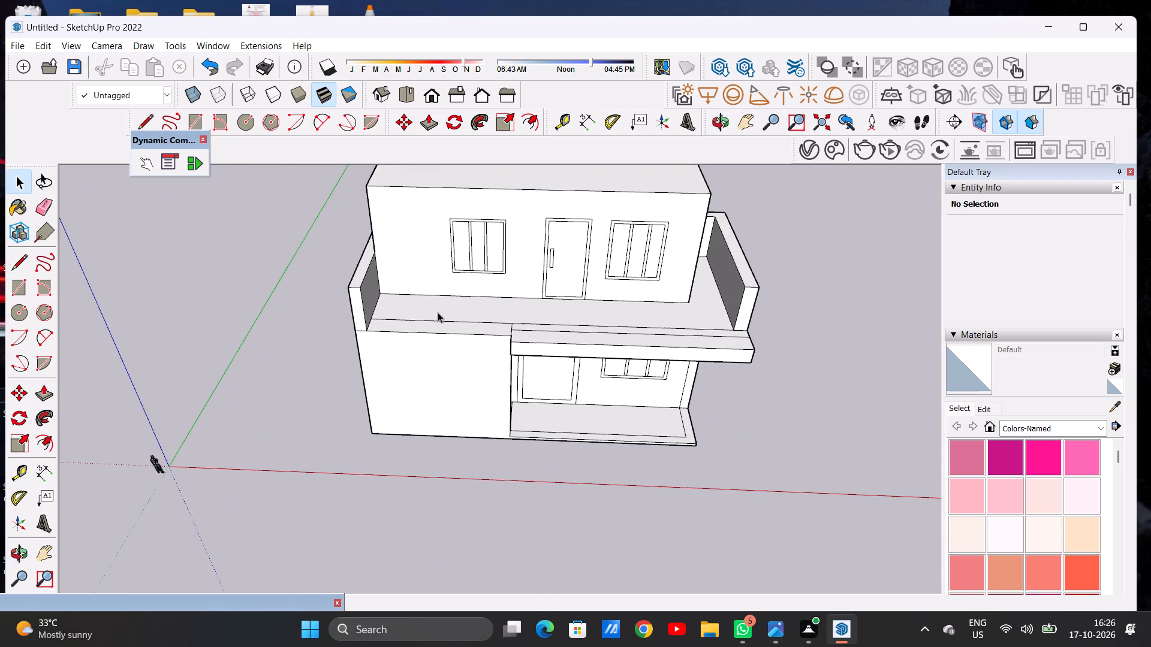
scroll(438, 312, "down", 2)
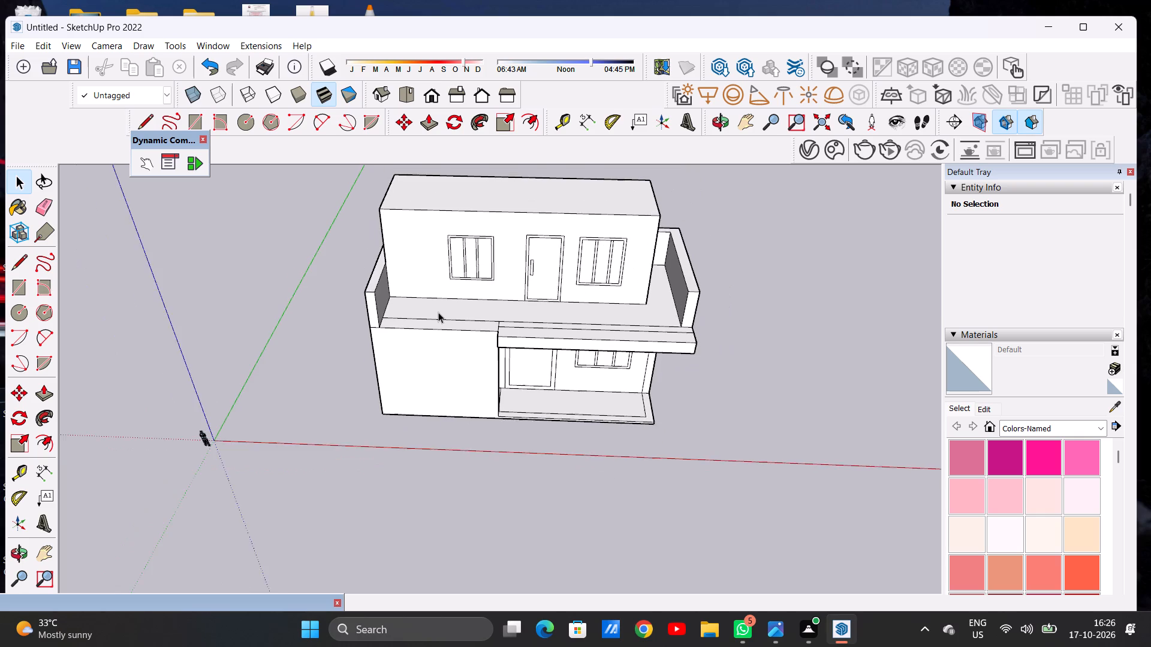
scroll(438, 312, "down", 1)
scroll(589, 319, "up", 2)
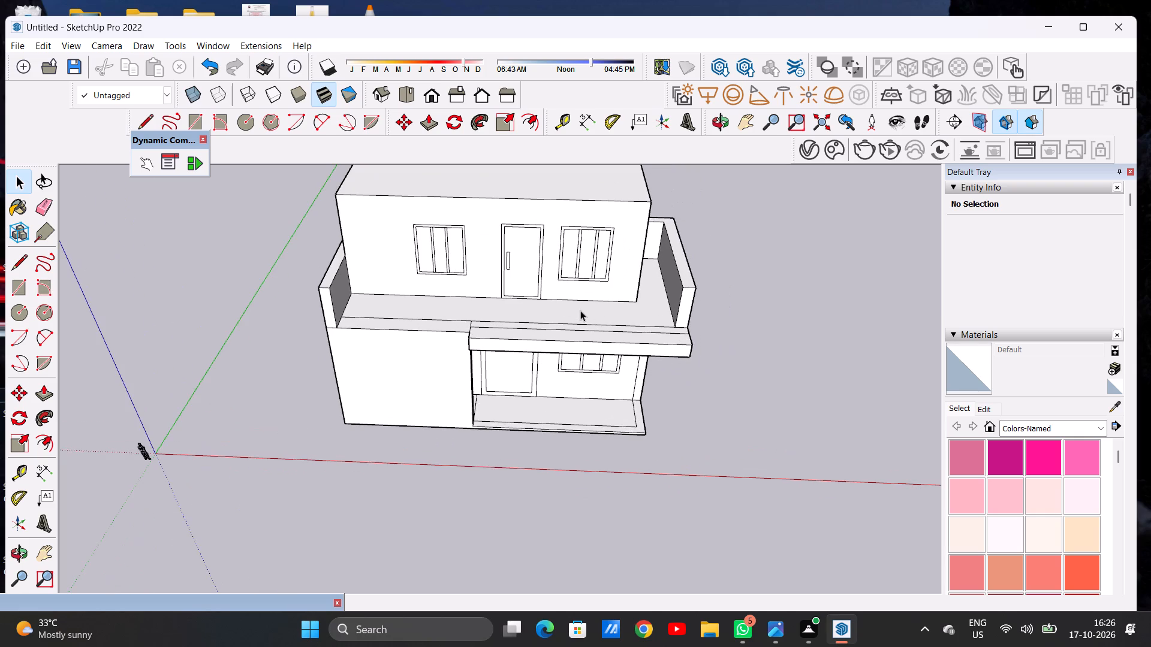
scroll(541, 291, "down", 2)
middle_click_drag(578, 317, 580, 347)
scroll(599, 321, "up", 3)
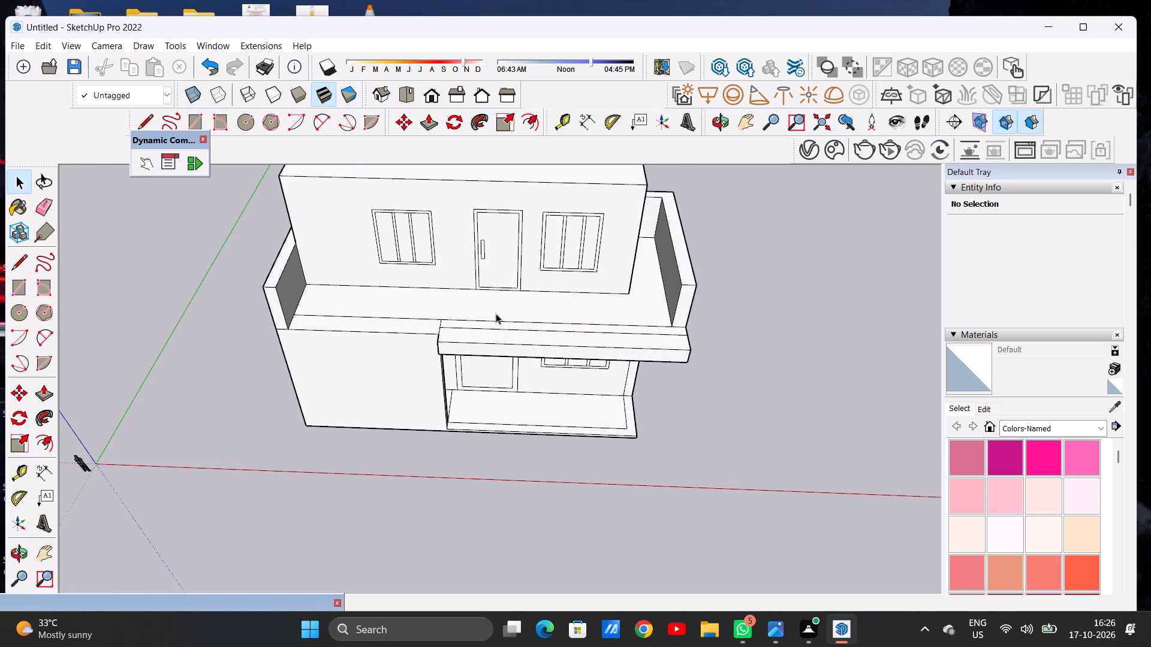
scroll(496, 313, "down", 3)
scroll(642, 312, "up", 3)
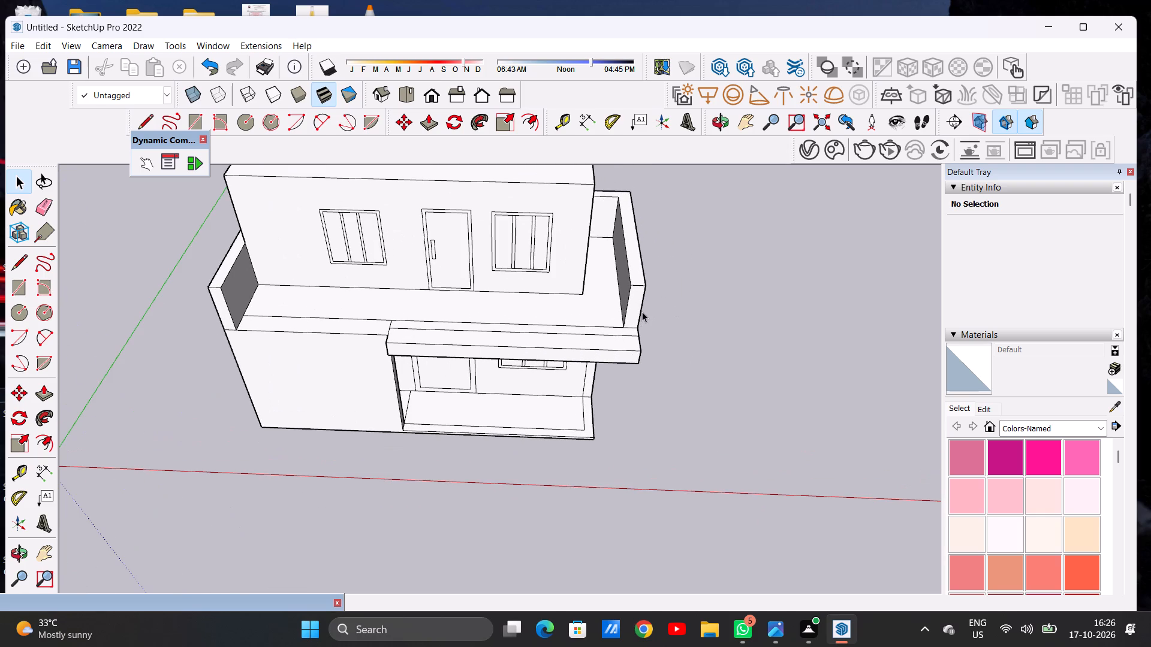
scroll(608, 295, "down", 2)
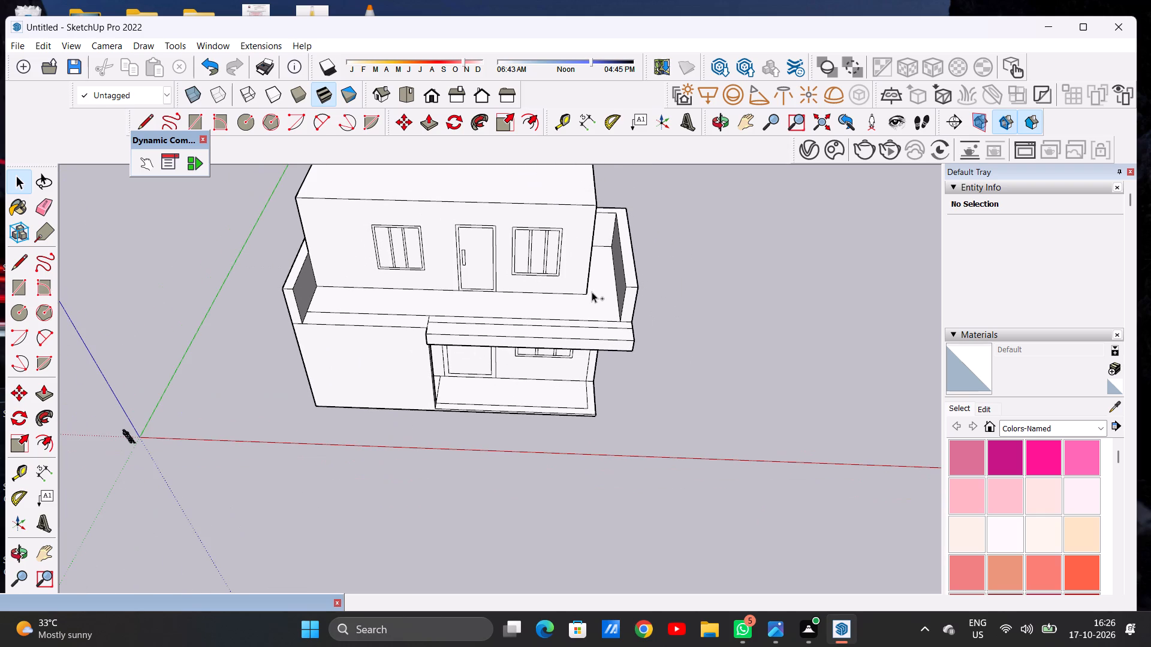
Undo the side parapet's forward extension, the erased front strip line segments and the raising of the parapet walls.
key("ctrl+z")
key("ctrl+z")
key("ctrl+z")
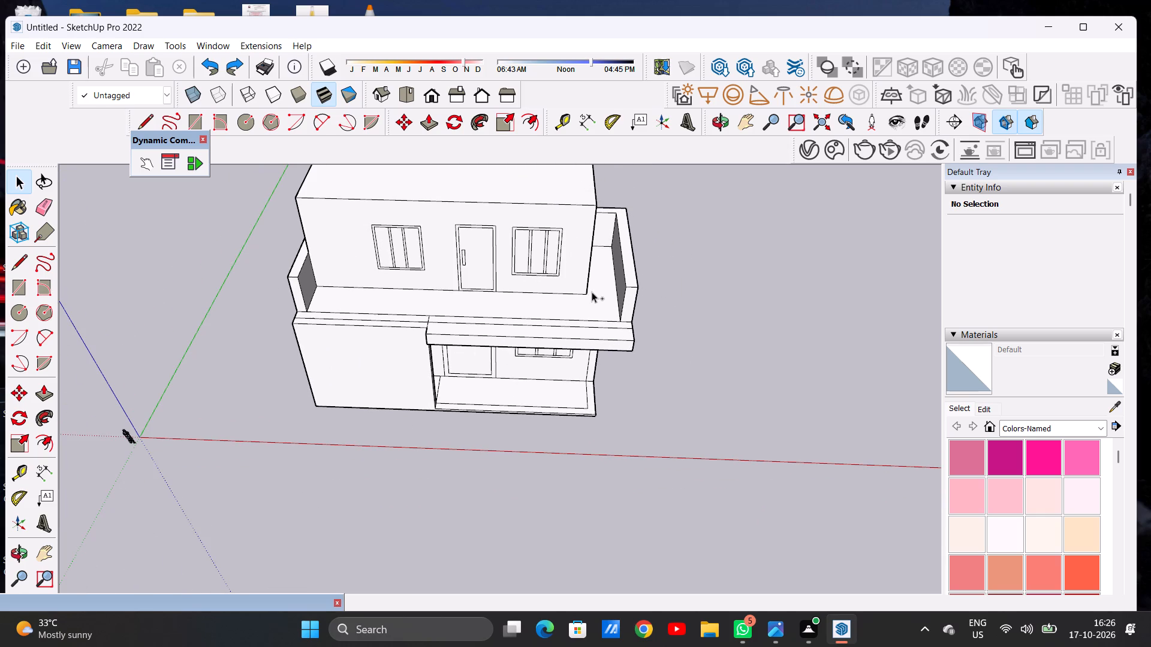
key("ctrl+z")
Draw a short line from the edge strip's inner rear corner to the slab's rear edge on the porch side.
scroll(592, 292, "down", 5)
scroll(623, 282, "up", 3)
middle_click_drag(679, 276, 490, 278)
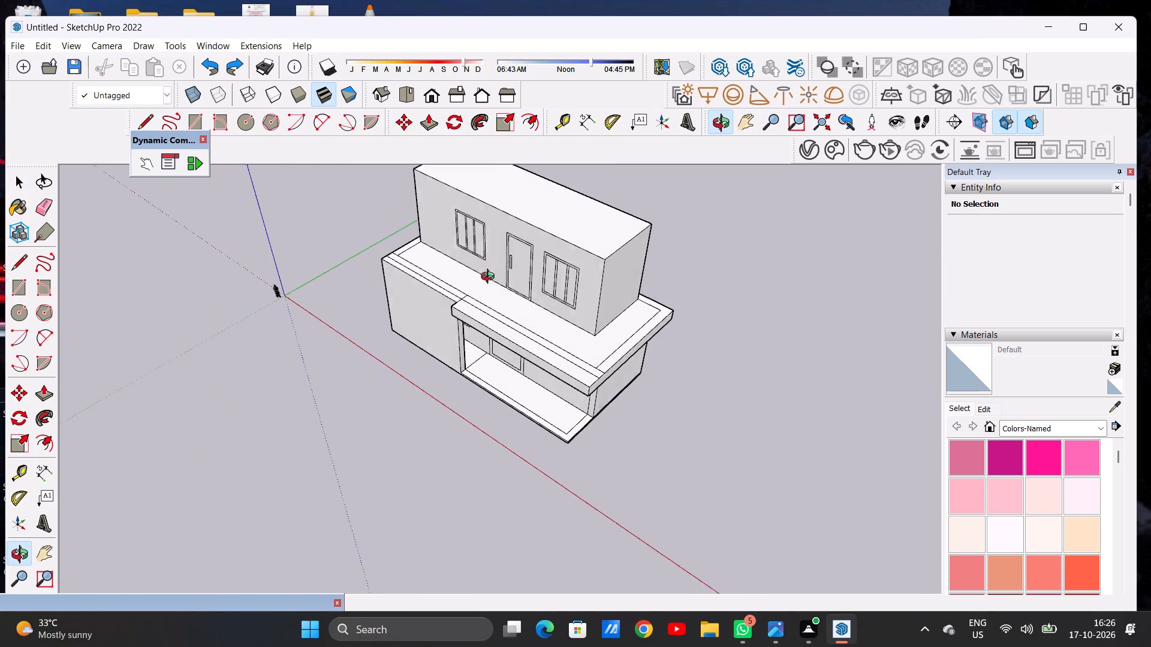
middle_click_drag(490, 278, 490, 278)
scroll(680, 316, "up", 4)
scroll(631, 307, "up", 6)
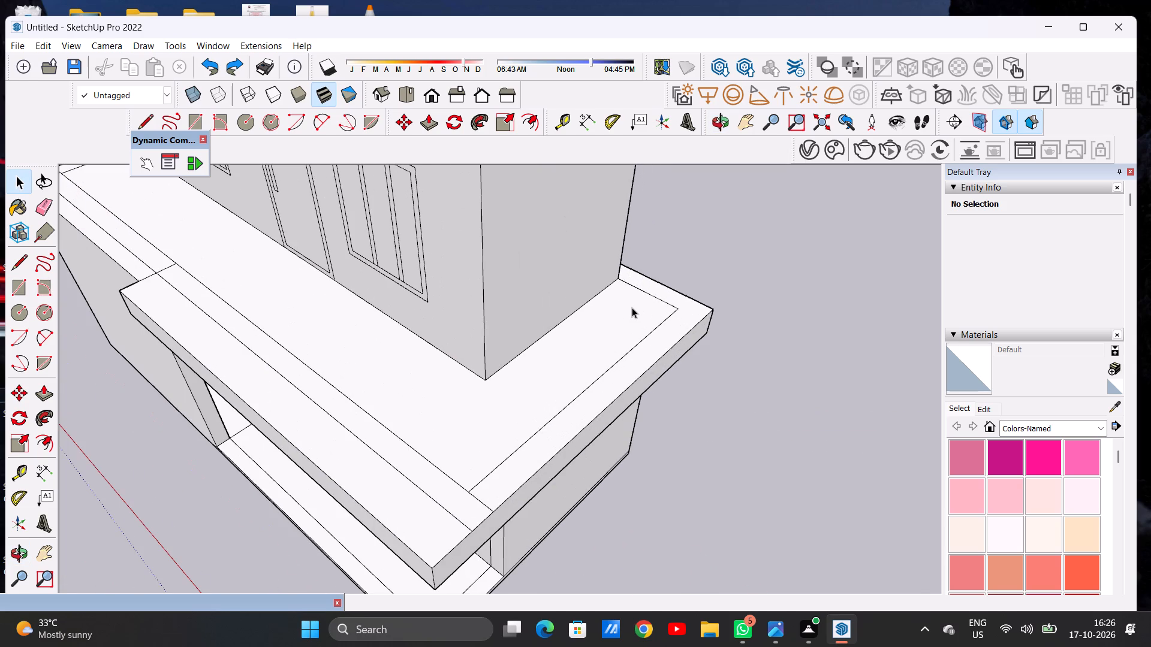
key("l")
middle_click_drag(651, 300, 649, 352)
scroll(689, 332, "up", 4)
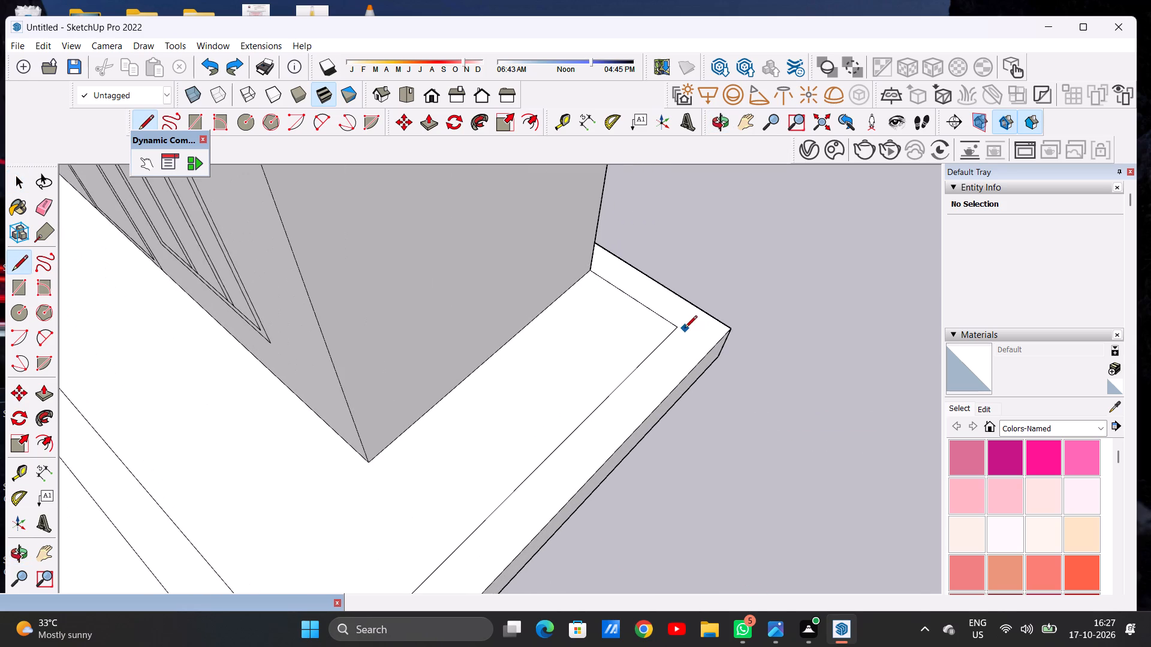
left_click(673, 326)
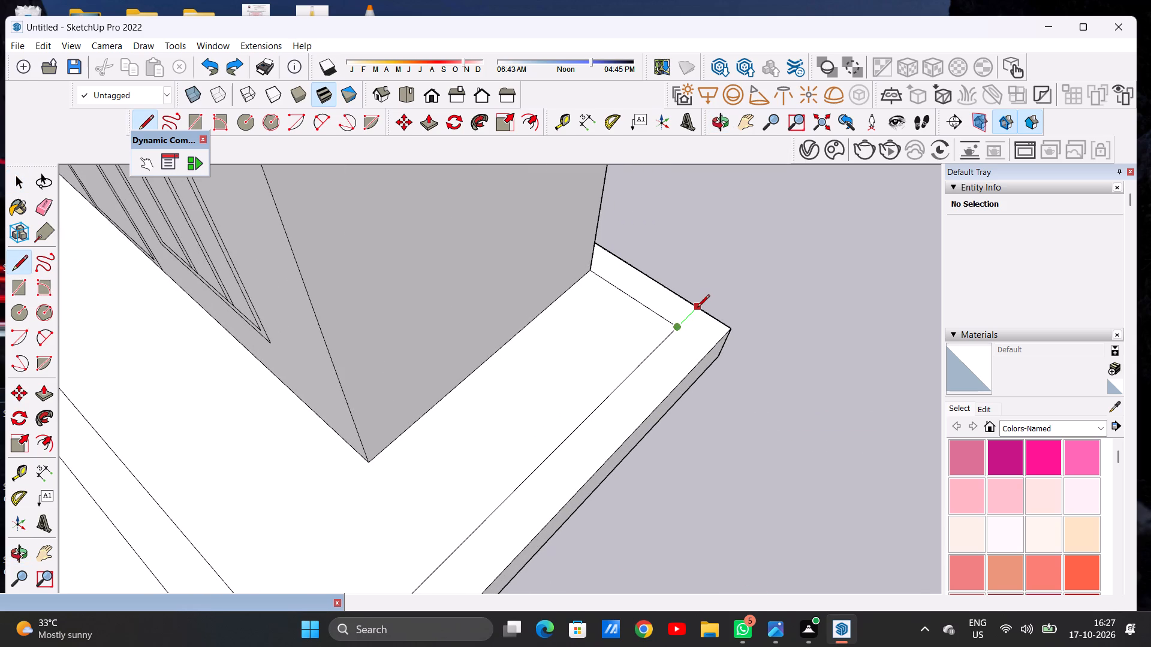
left_click(697, 308)
scroll(683, 303, "down", 19)
middle_click_drag(508, 313, 566, 310)
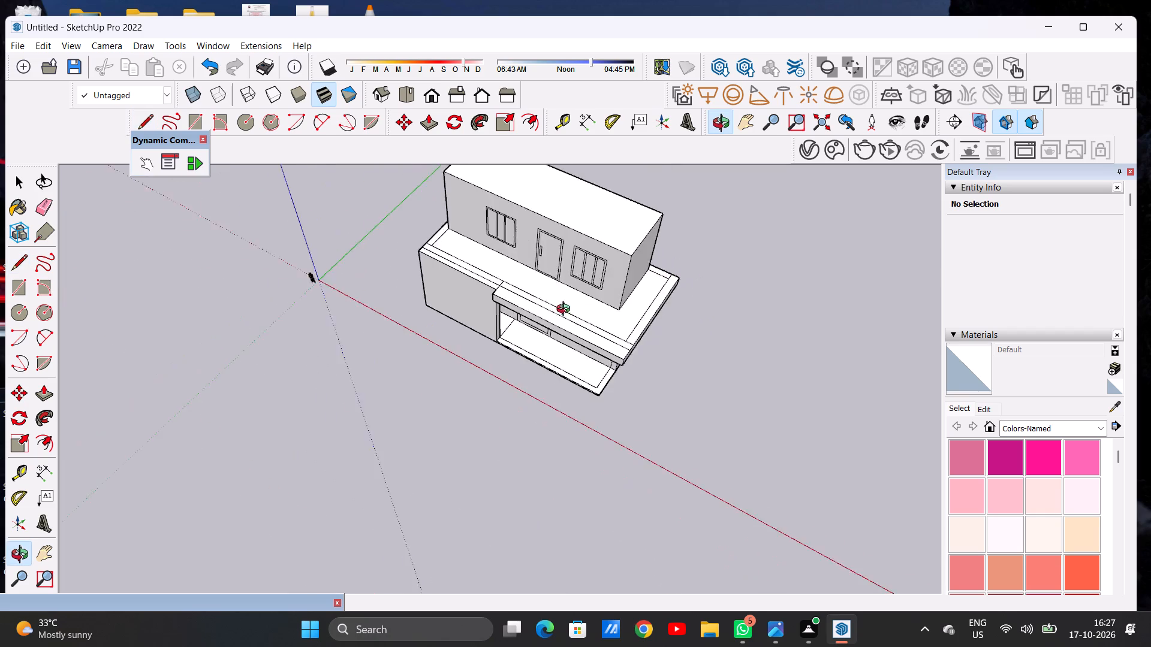
middle_click_drag(566, 310, 683, 289)
key("space")
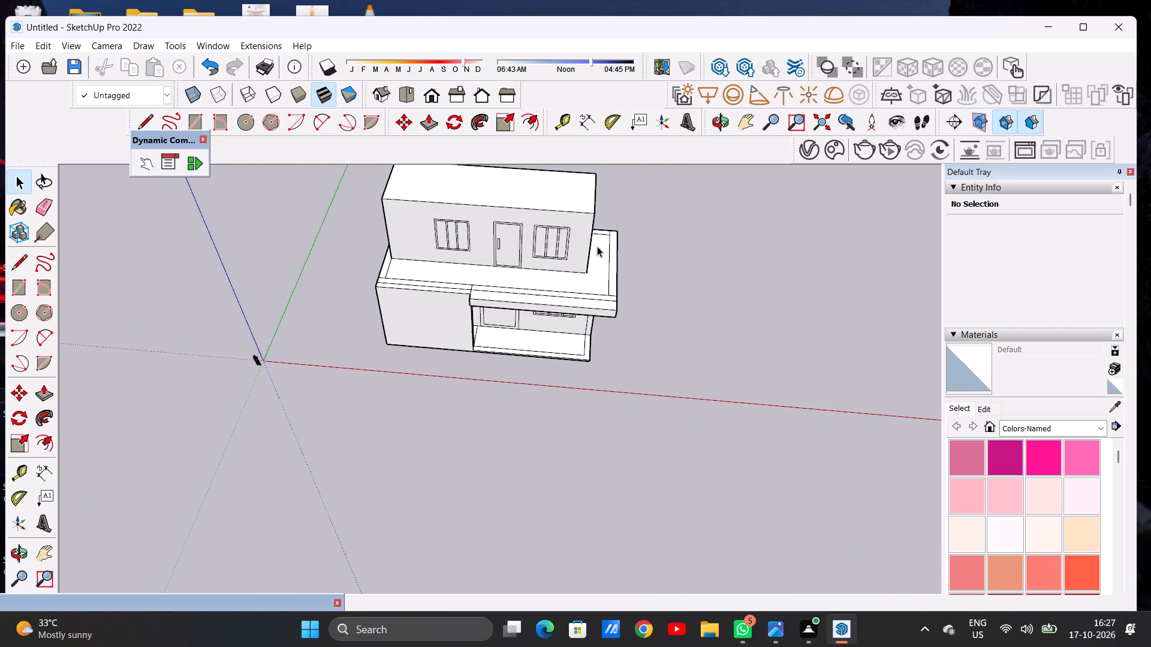
Push/Pull the edge strip on the solid-block side and rear upwards into a parapet, excluding the porch-side strip.
scroll(397, 280, "up", 4)
key("p")
scroll(373, 265, "up", 5)
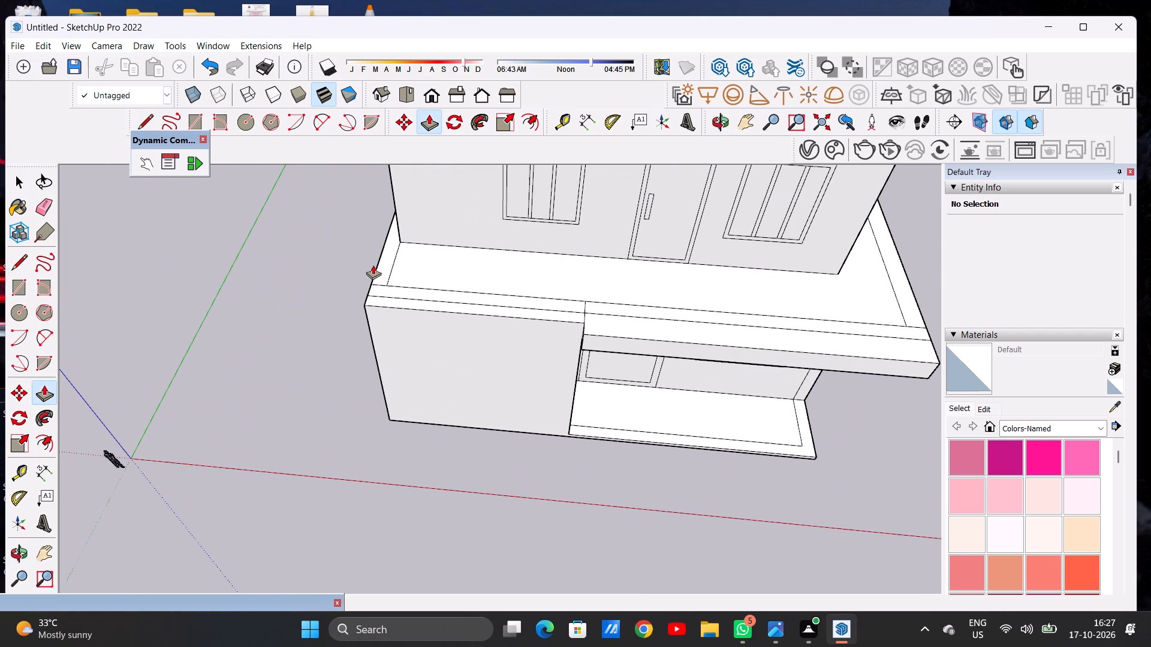
key("space")
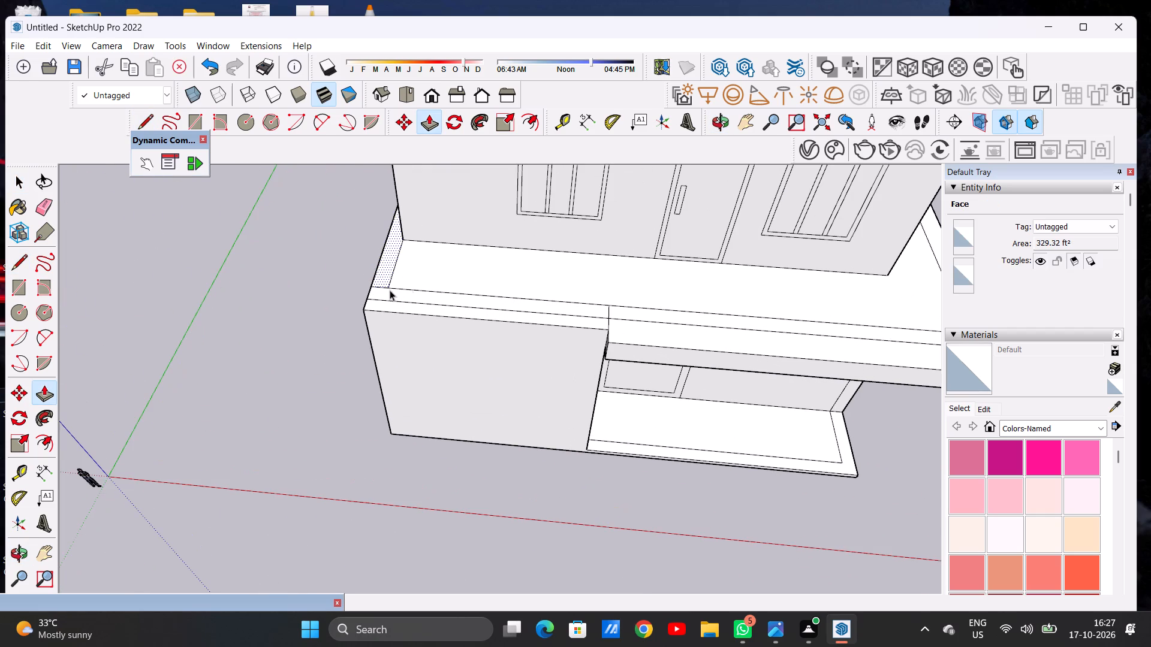
scroll(390, 293, "up", 2)
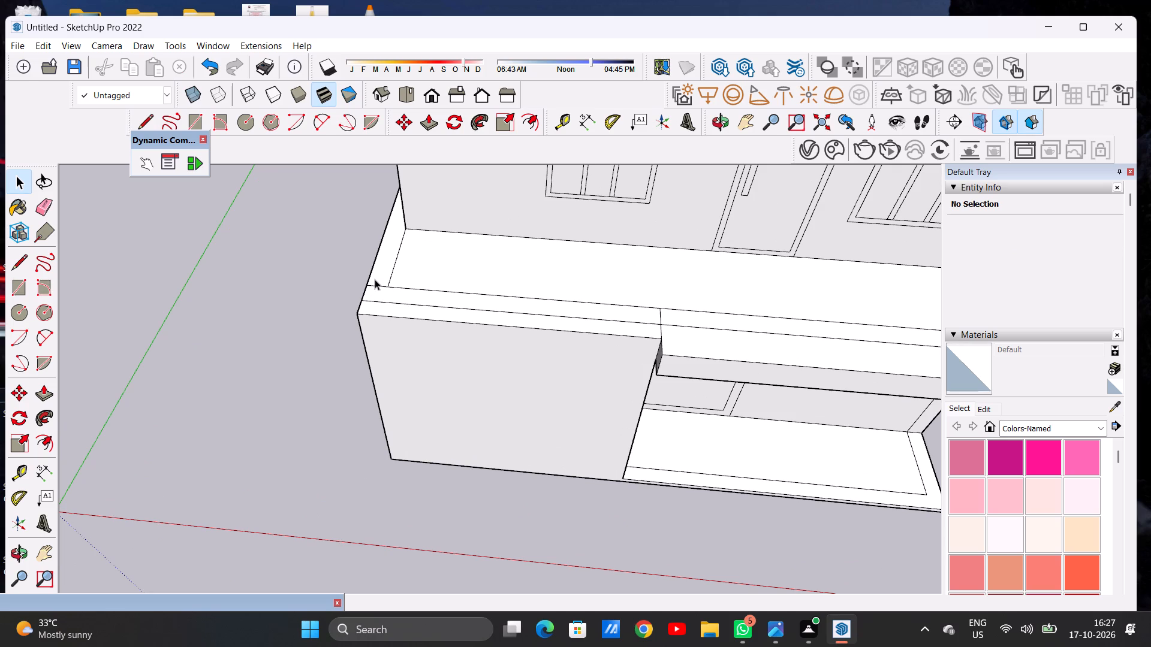
key("p")
left_click(378, 270)
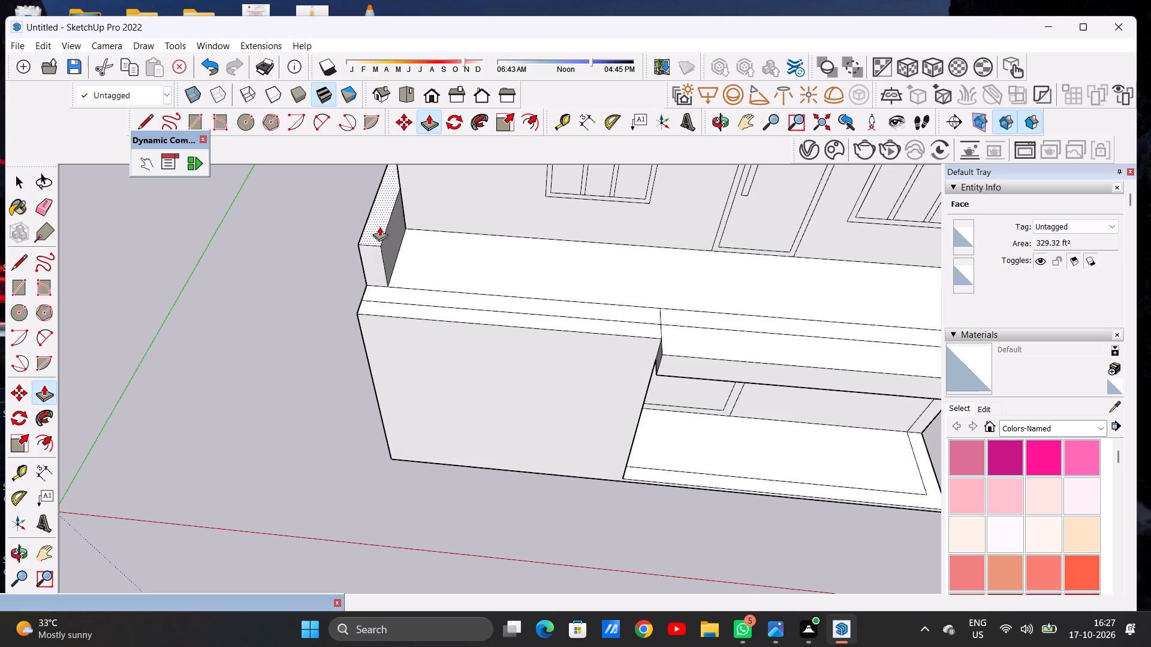
scroll(379, 235, "down", 11)
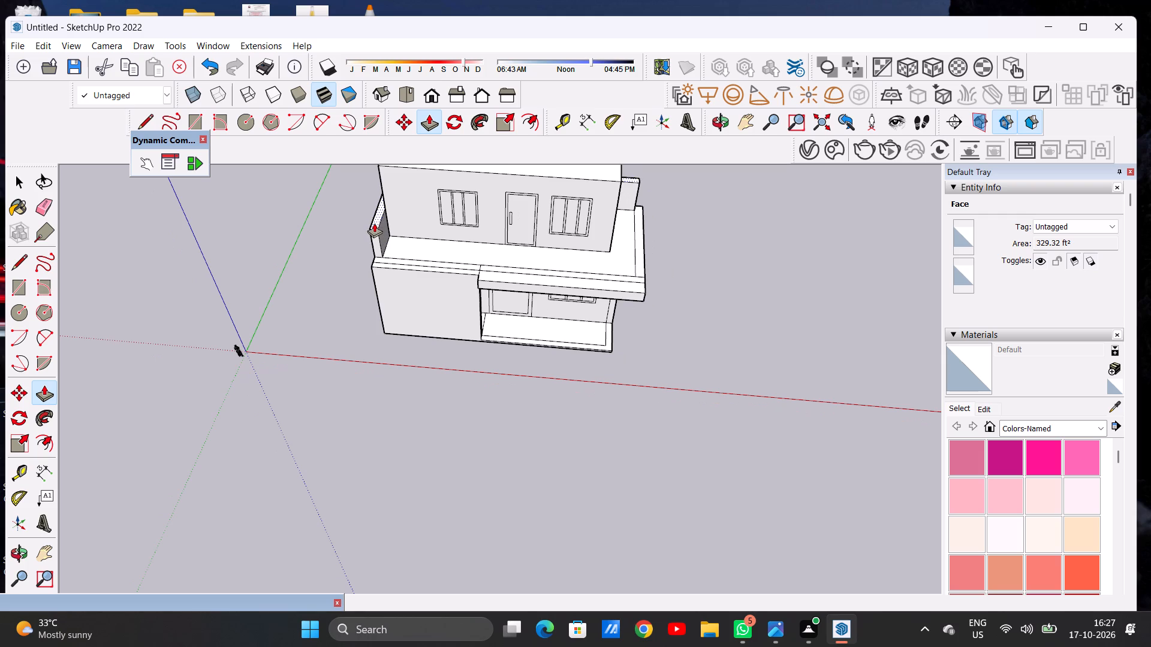
left_click(375, 229)
key("space")
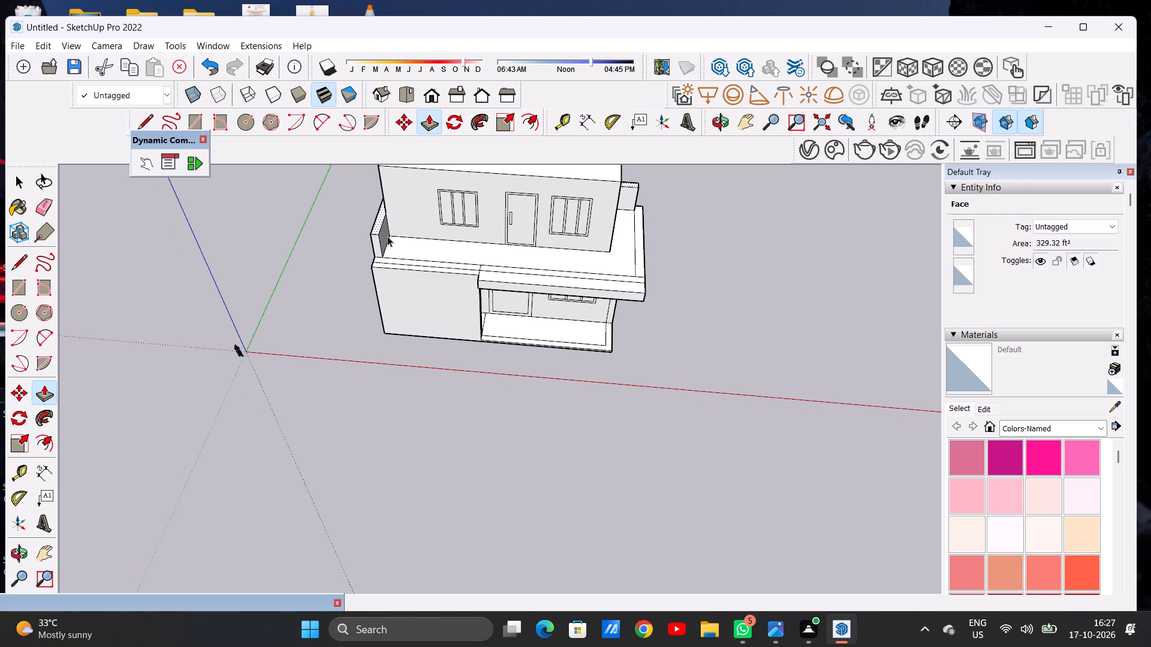
Examine the raised parapet and the flat porch-side edge of the terrace from several angles.
middle_click_drag(402, 276, 461, 192)
scroll(367, 237, "down", 4)
middle_click_drag(371, 236, 535, 215)
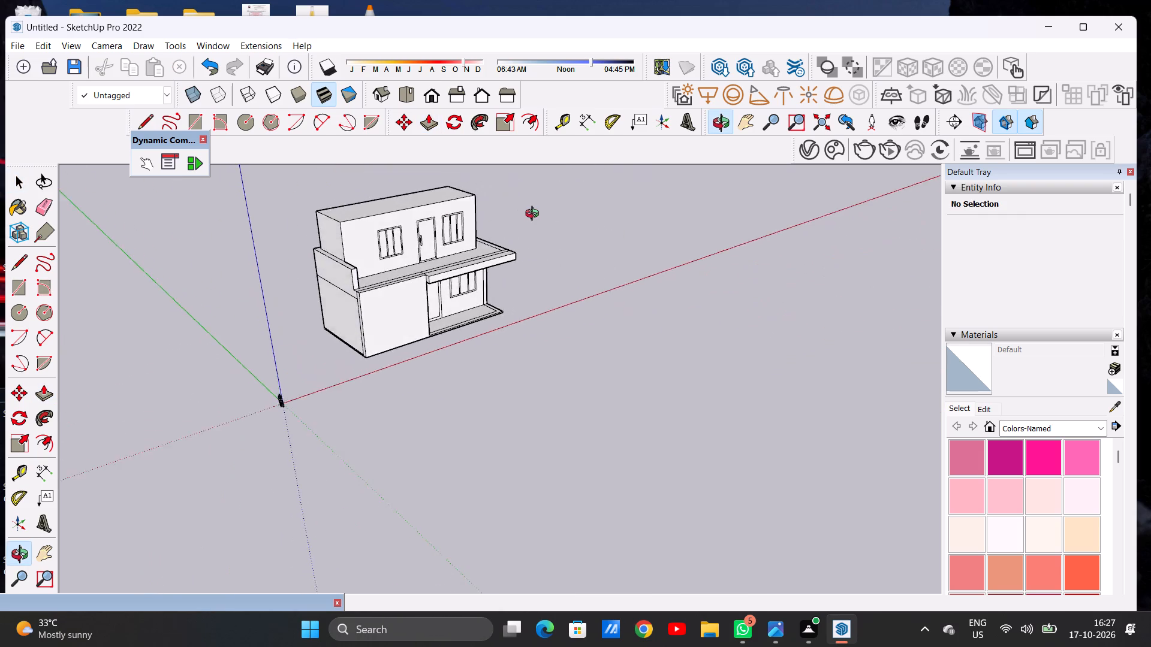
middle_click_drag(535, 215, 337, 222)
scroll(406, 223, "up", 6)
scroll(357, 229, "down", 1)
scroll(357, 229, "up", 2)
middle_click_drag(439, 235, 448, 289)
scroll(527, 303, "down", 10)
scroll(550, 283, "up", 5)
scroll(550, 283, "down", 1)
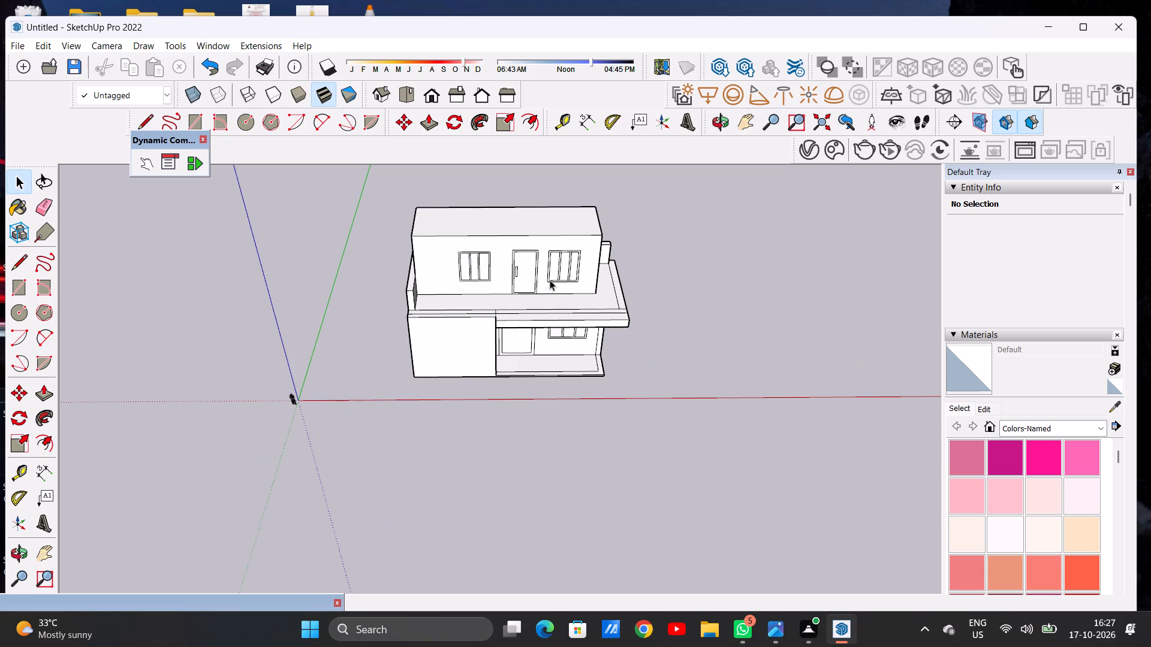
scroll(597, 323, "up", 8)
scroll(590, 292, "down", 6)
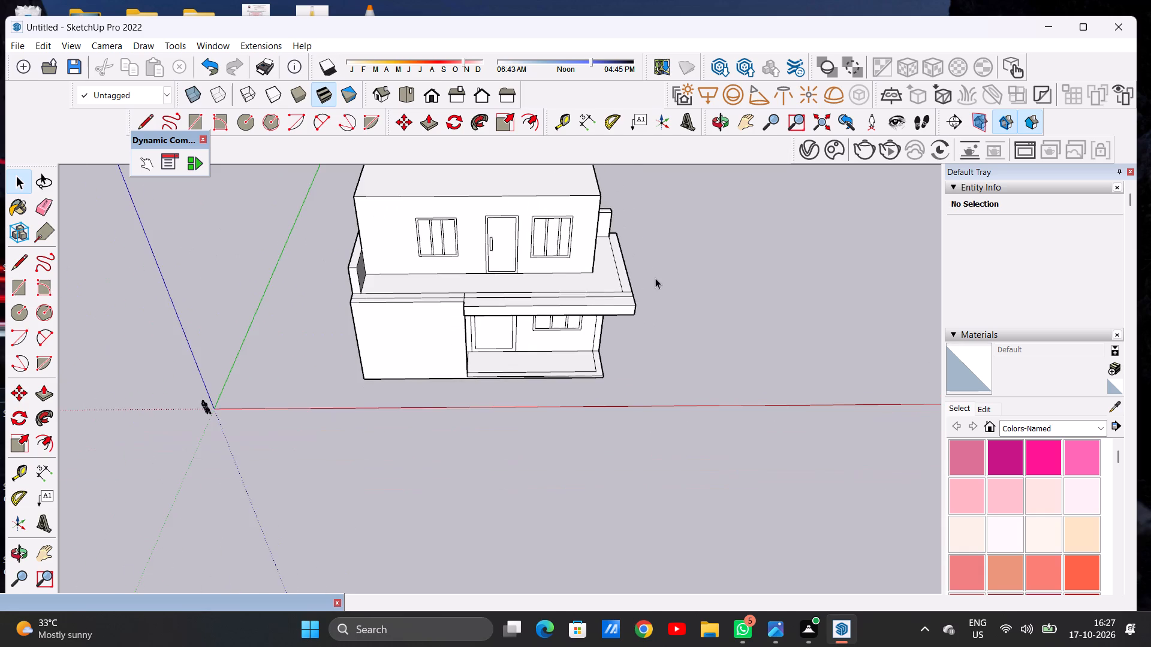
Draw a short line across the slab's narrow front strip, between its two parallel lines near the porch-side corner.
middle_click_drag(658, 278, 334, 237)
scroll(441, 250, "down", 4)
scroll(564, 326, "down", 1)
scroll(564, 326, "up", 3)
middle_click_drag(616, 318, 529, 337)
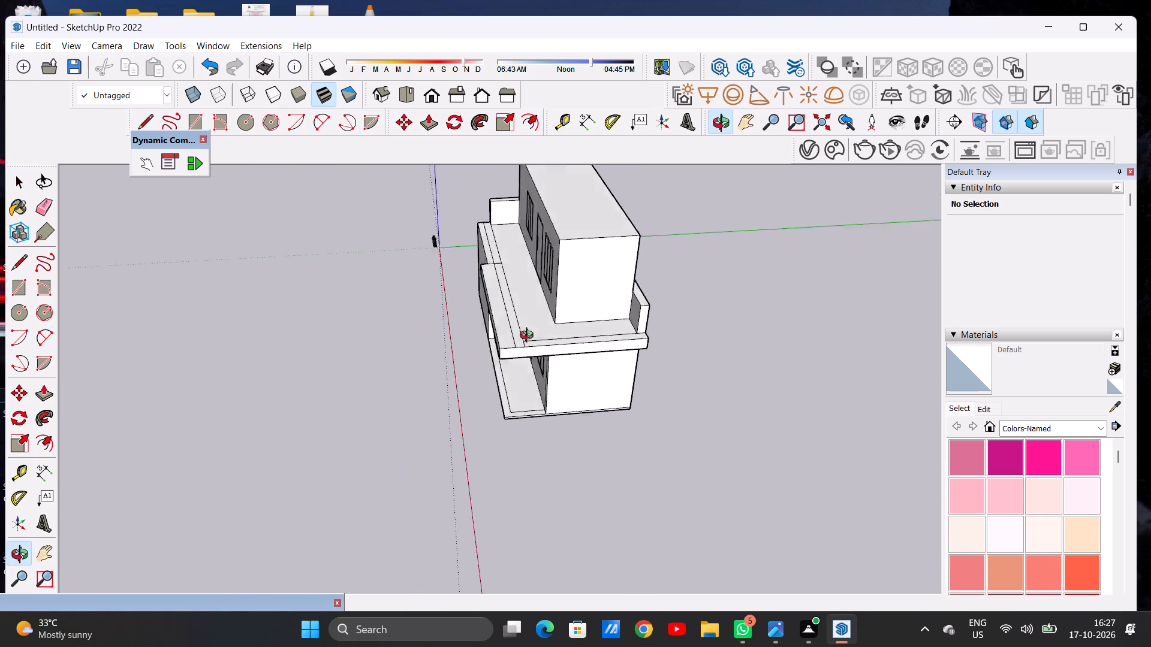
middle_click_drag(529, 337, 519, 374)
scroll(533, 386, "up", 7)
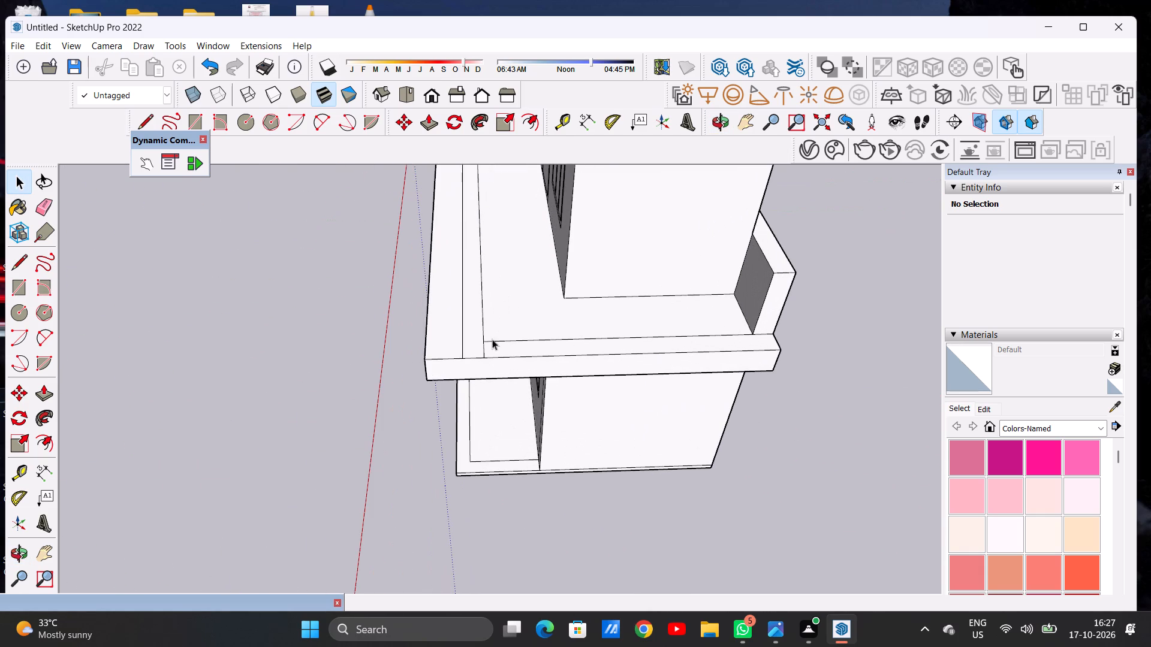
key("l")
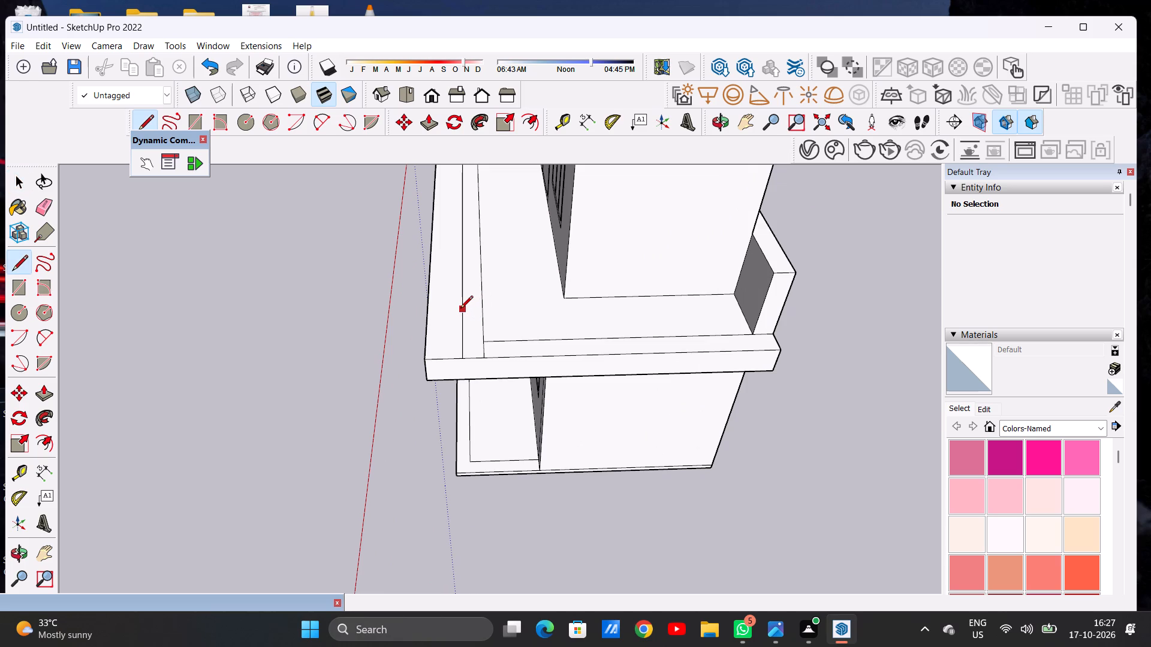
left_click(460, 319)
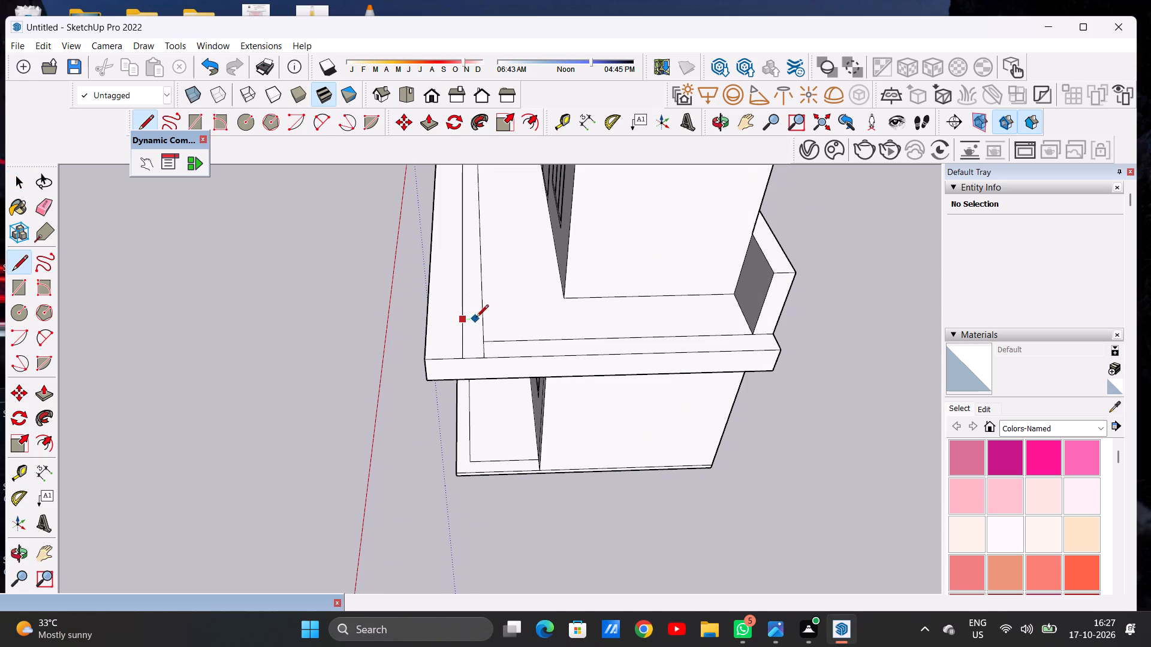
left_click(484, 318)
key("space")
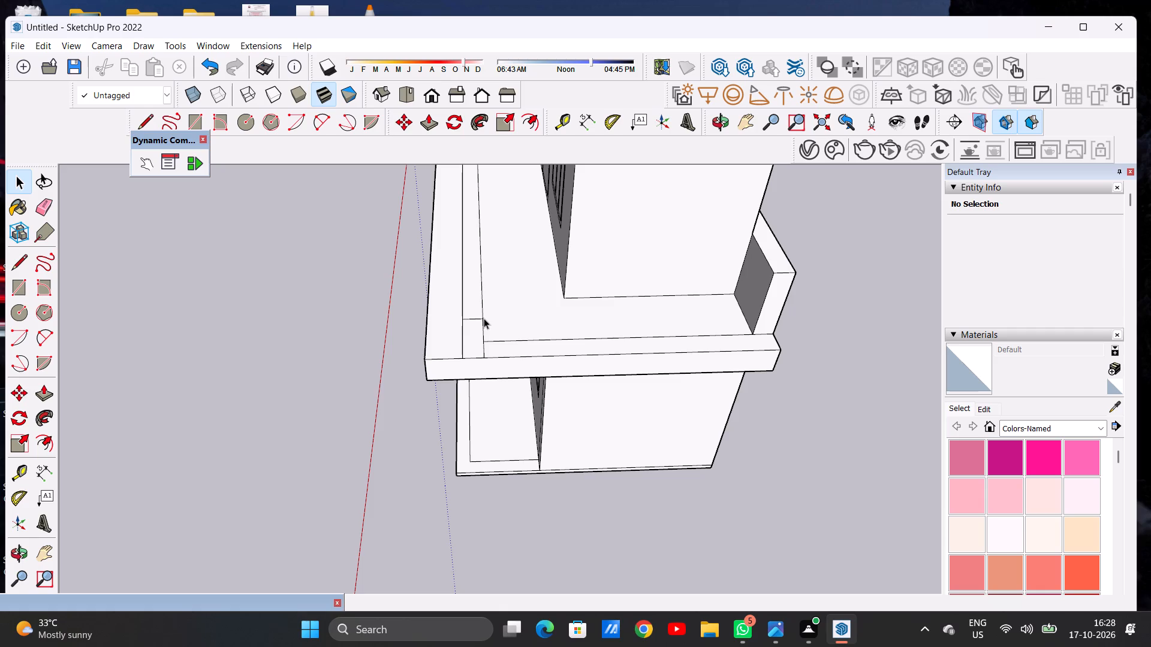
Draw a short line across the slab's porch-side edge strip, just behind the front corner.
scroll(492, 315, "down", 7)
scroll(516, 348, "up", 6)
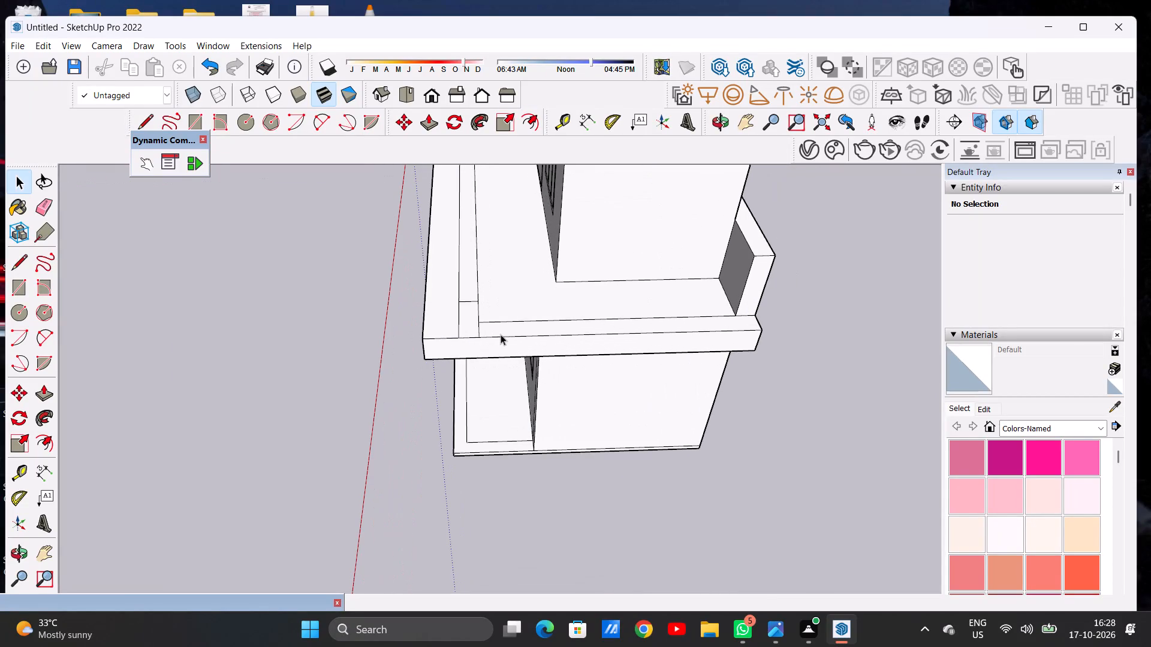
key("l")
scroll(499, 333, "up", 4)
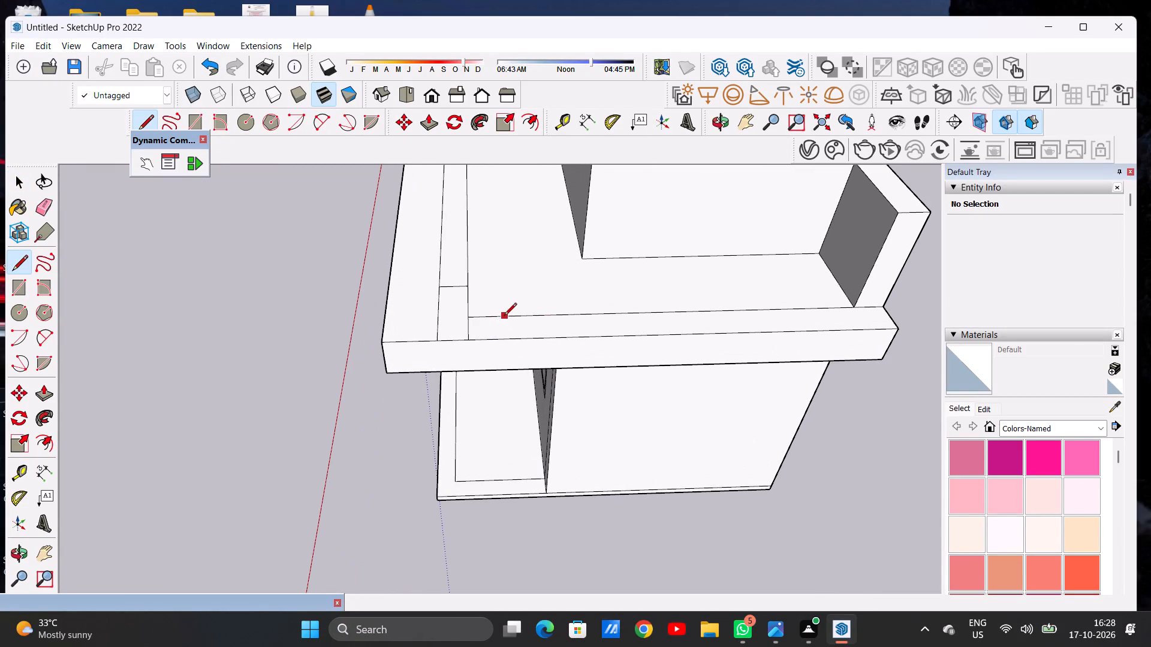
left_click(492, 318)
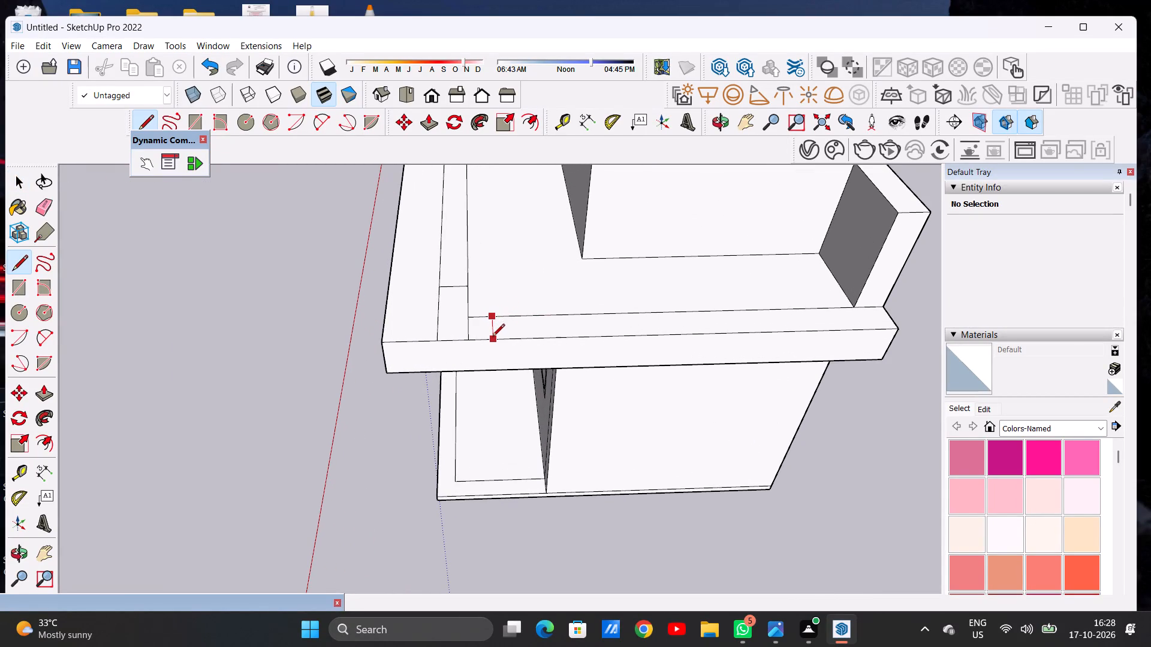
left_click(493, 338)
key("space")
Erase the short edge dividing the front strip from the porch-side strip, merging them into an L-shaped corner face.
key("e")
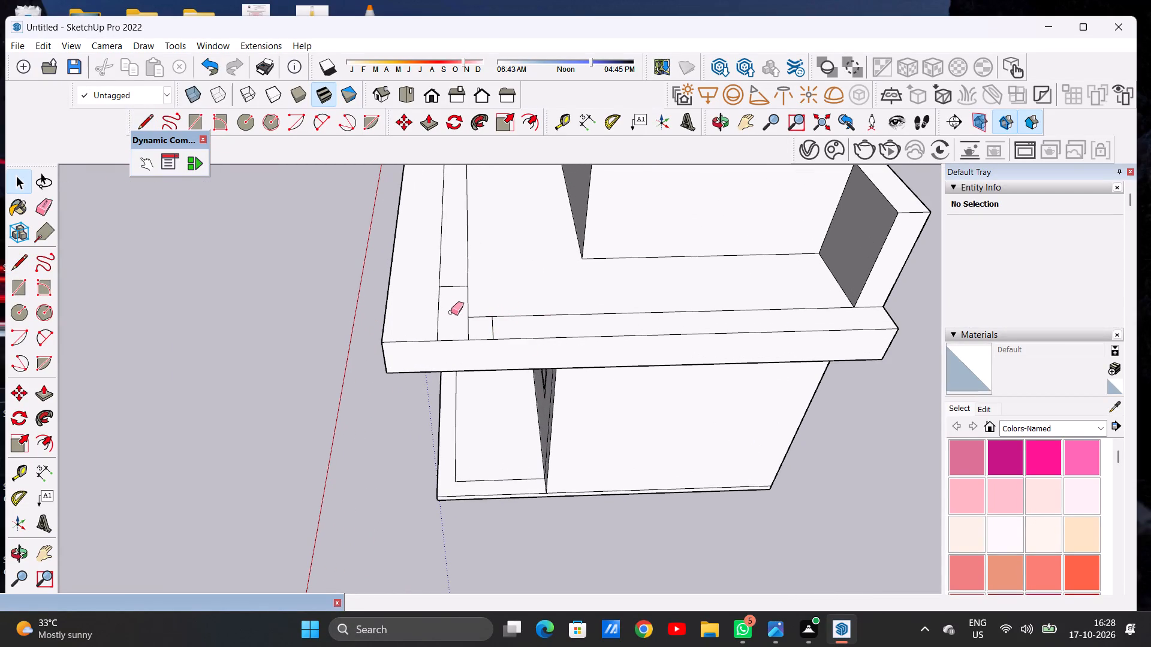
left_click(468, 327)
key("space")
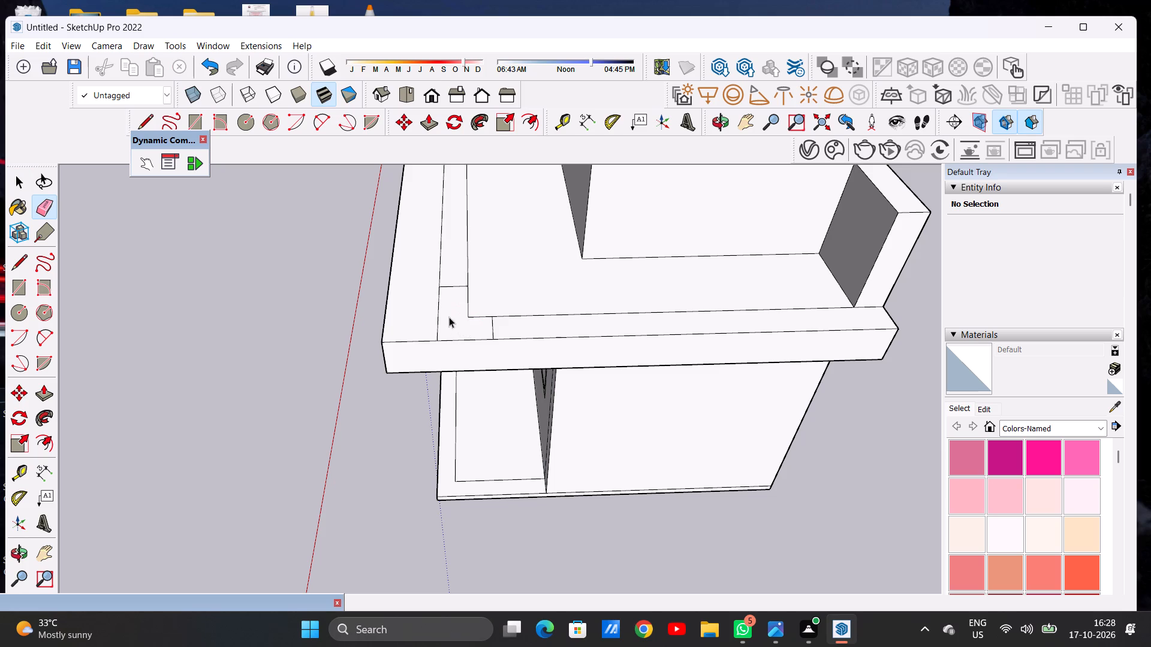
Examine the L-shaped corner face and the terrace edge strips from several angles and distances.
scroll(449, 317, "down", 1)
scroll(449, 316, "up", 1)
scroll(449, 315, "down", 2)
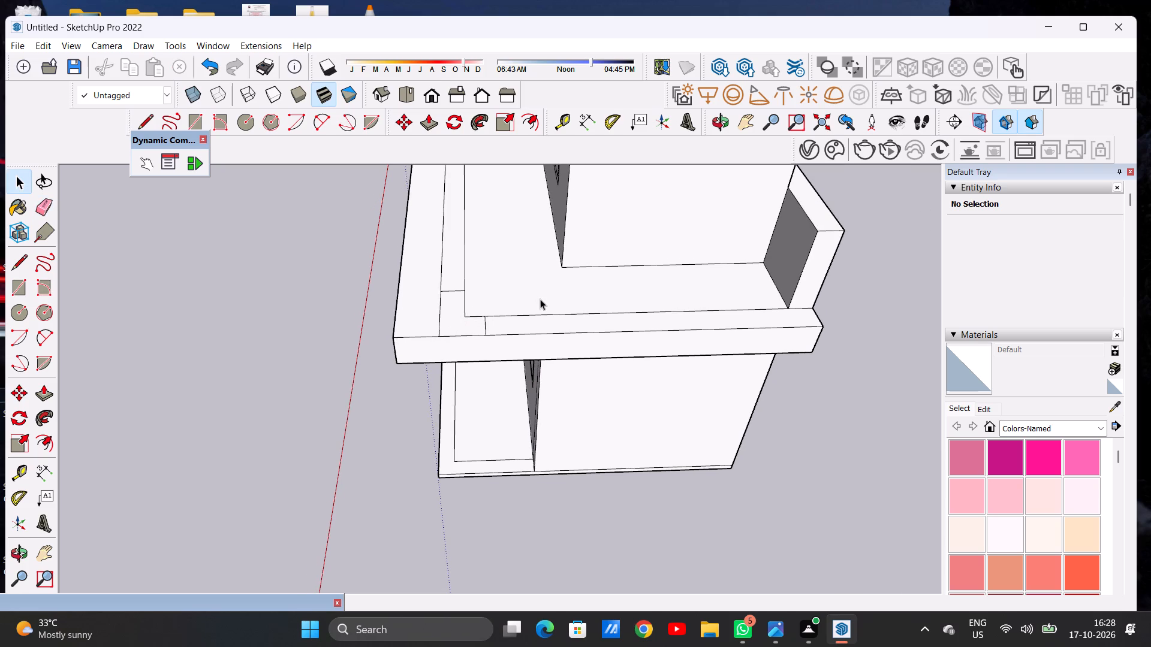
scroll(539, 353, "down", 10)
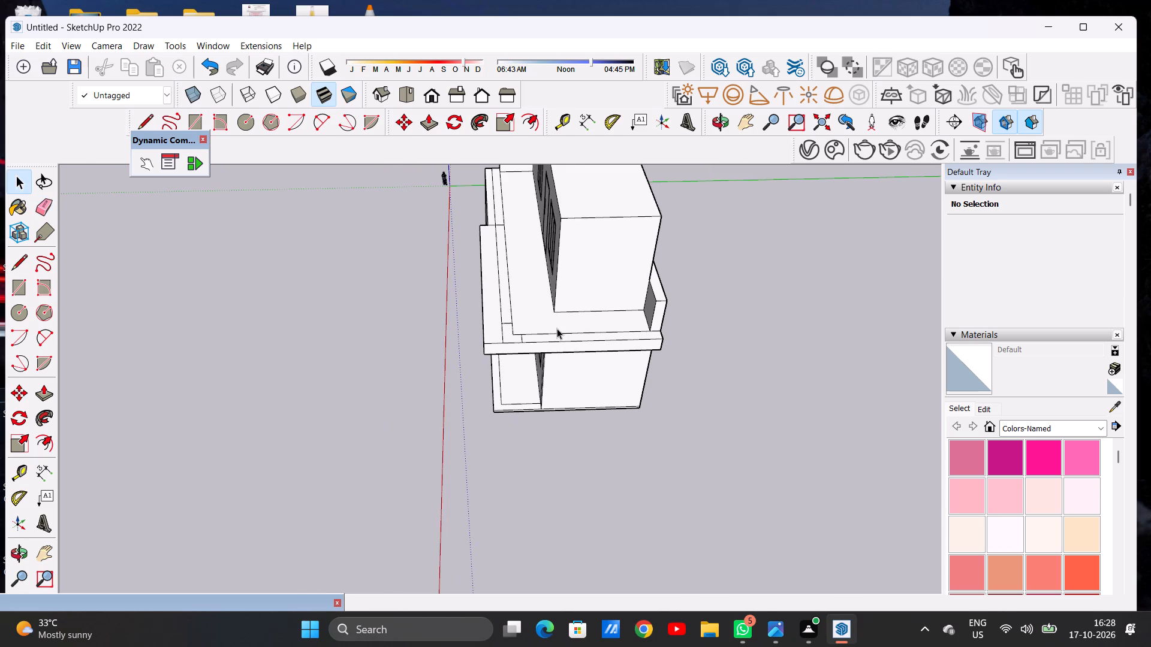
middle_click_drag(532, 335, 738, 286)
scroll(616, 309, "up", 1)
scroll(594, 329, "down", 10)
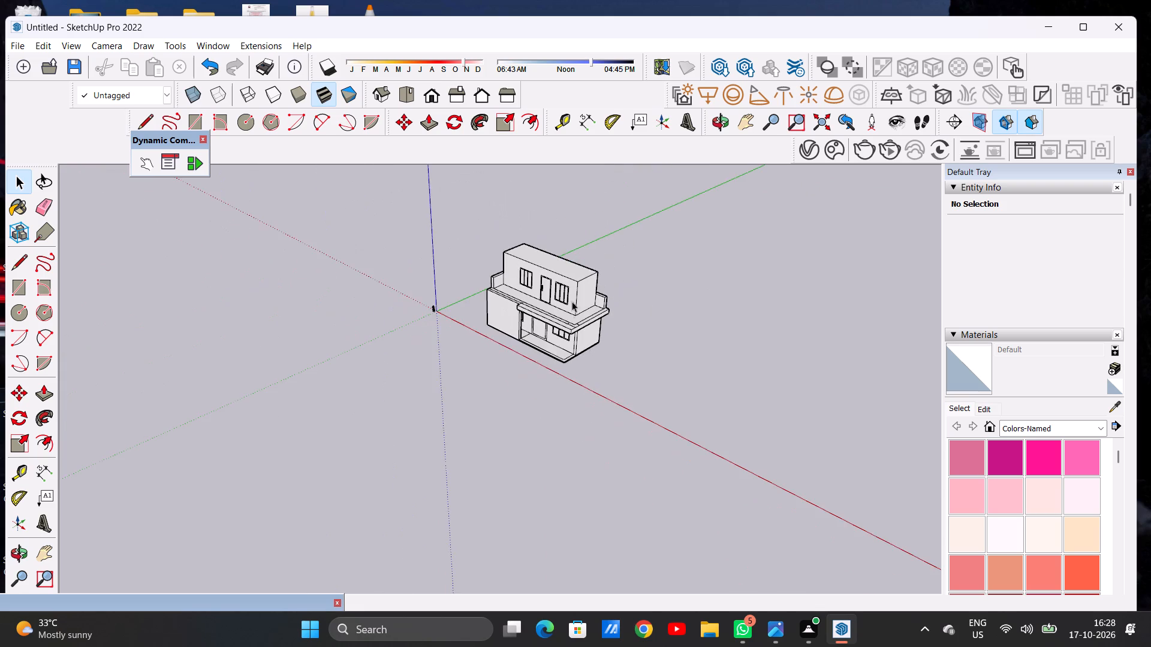
scroll(566, 294, "up", 7)
middle_click_drag(609, 309, 559, 348)
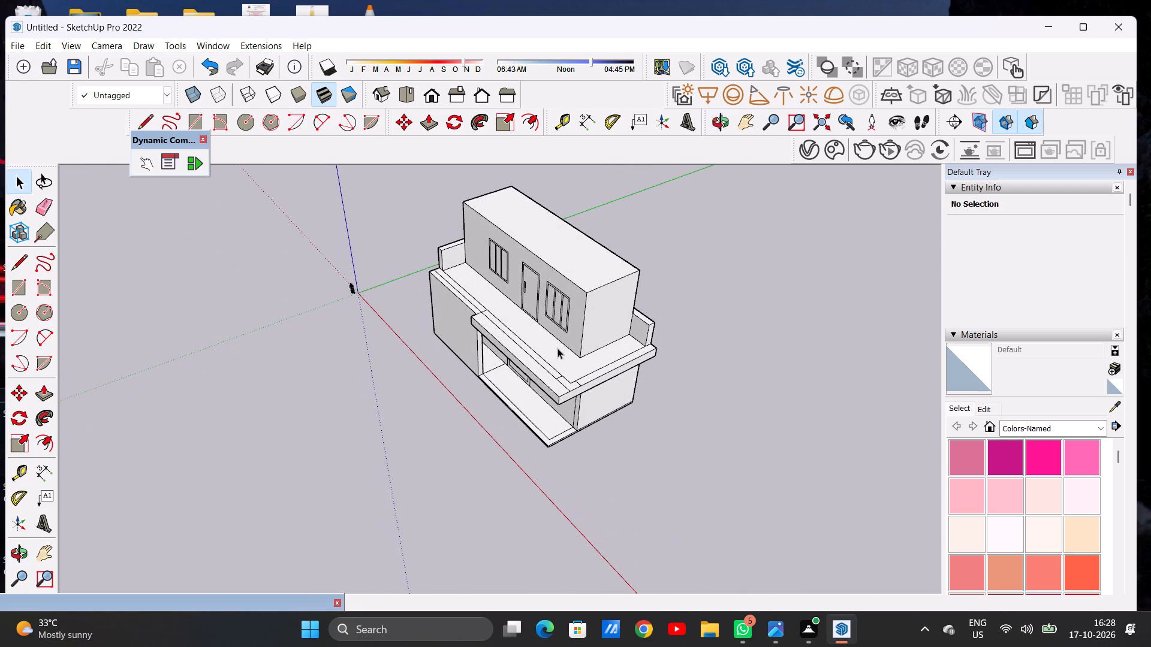
scroll(575, 388, "up", 2)
scroll(576, 388, "down", 1)
scroll(576, 388, "up", 3)
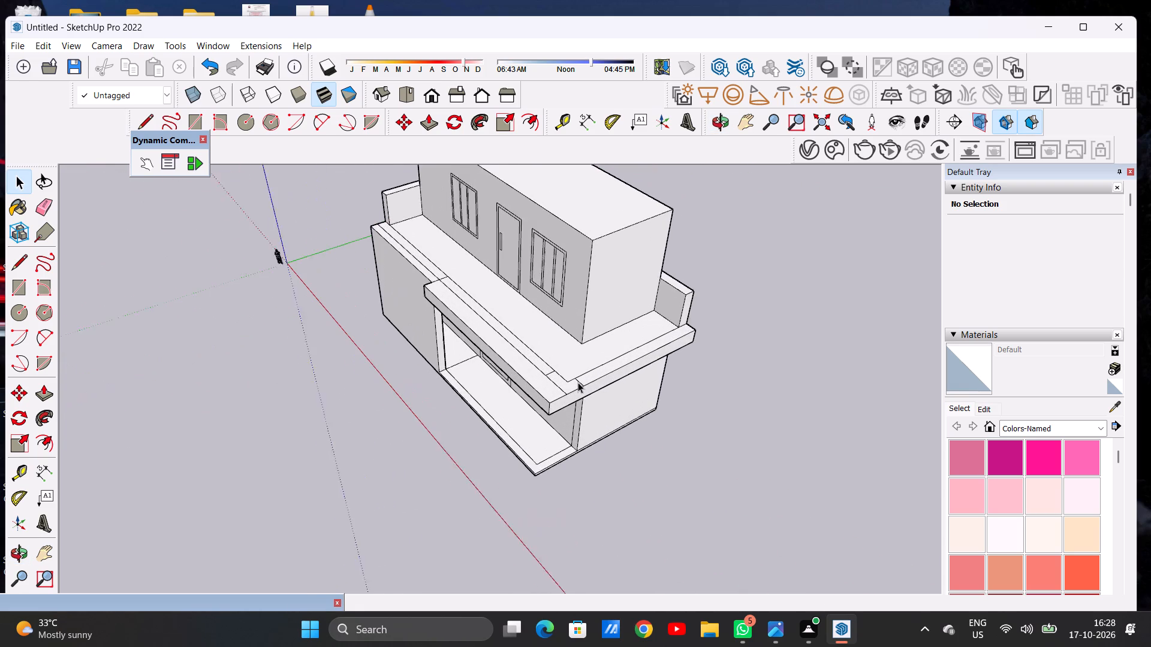
scroll(578, 382, "up", 3)
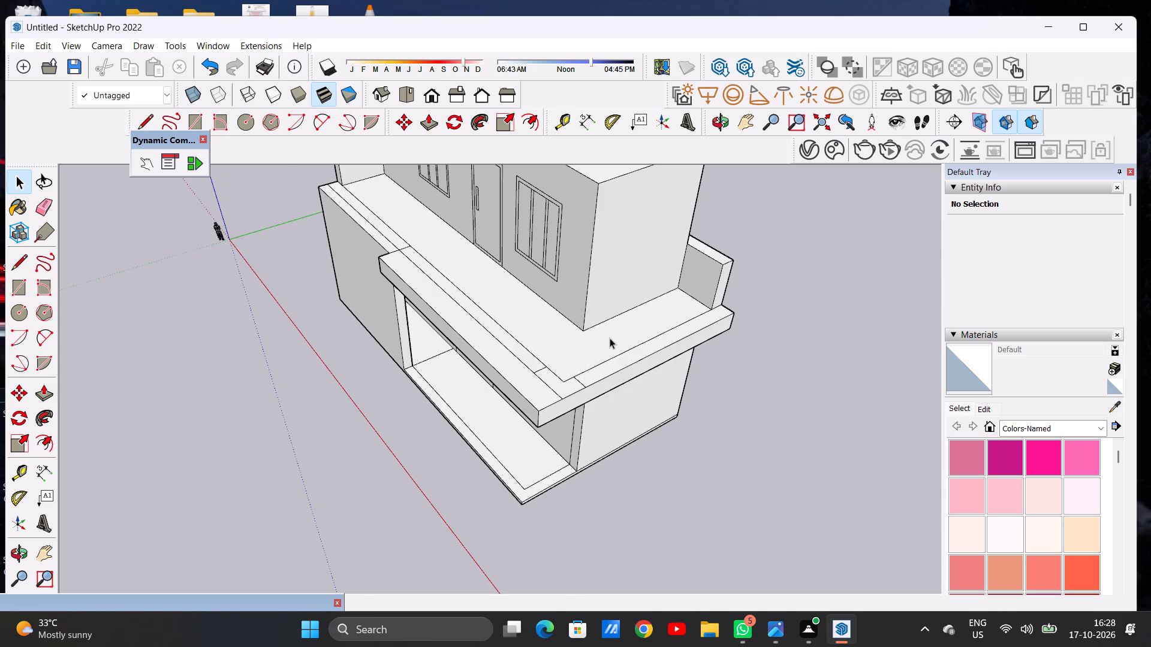
scroll(610, 338, "down", 12)
scroll(596, 317, "up", 4)
scroll(596, 317, "down", 1)
scroll(596, 317, "up", 3)
scroll(590, 333, "down", 1)
scroll(590, 333, "up", 4)
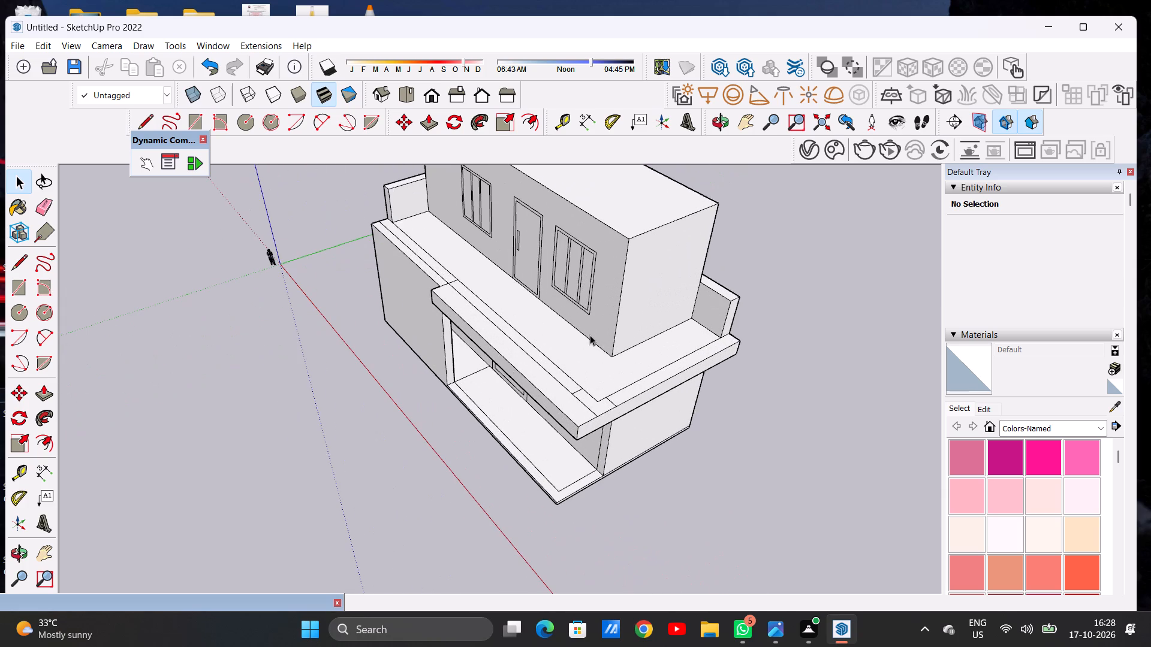
middle_click_drag(591, 340, 619, 344)
middle_click(619, 344)
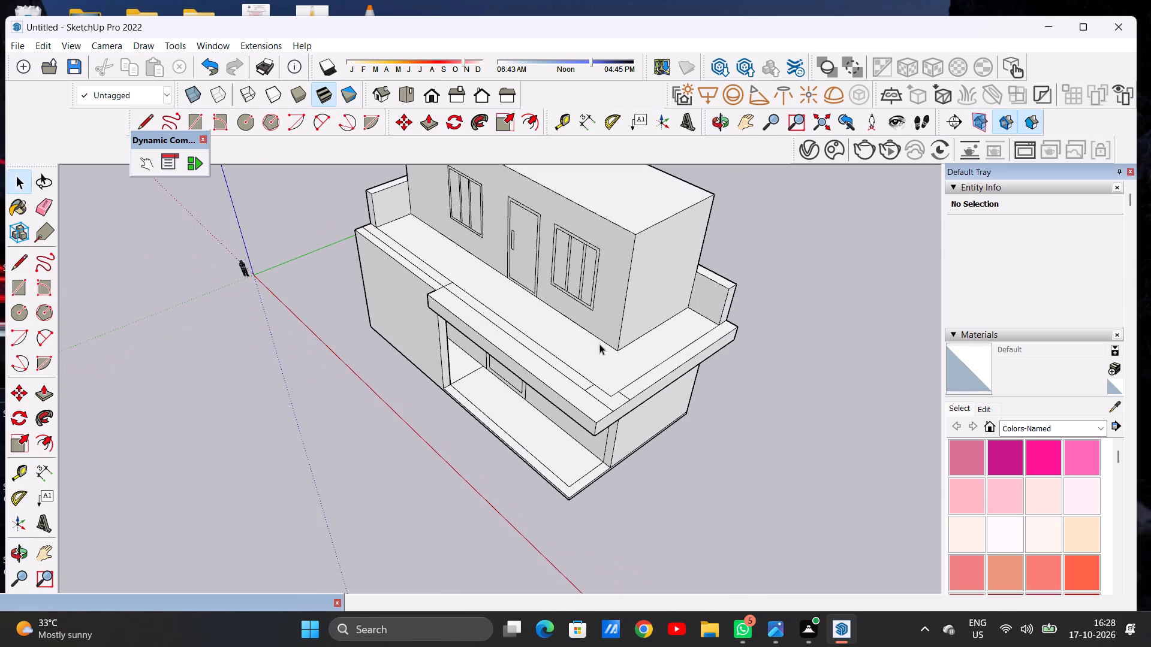
scroll(568, 347, "down", 5)
middle_click_drag(667, 362, 575, 366)
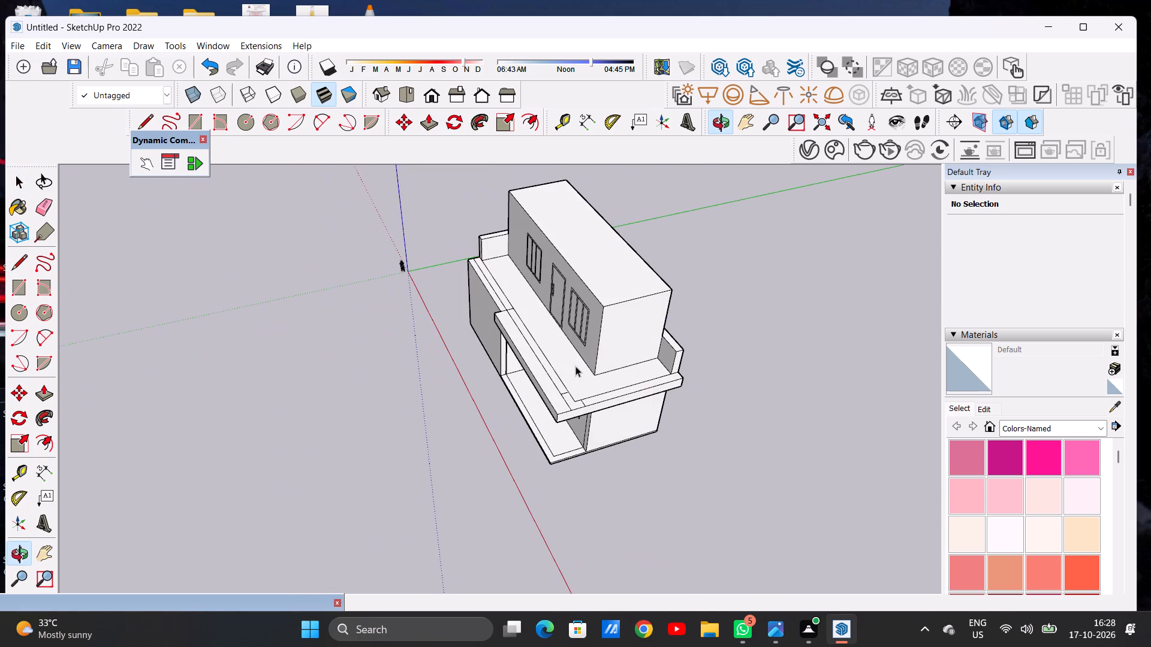
scroll(522, 346, "down", 4)
Draw three short lines across the porch-side edge strip, dividing its length behind the corner face into four segments.
scroll(558, 374, "up", 5)
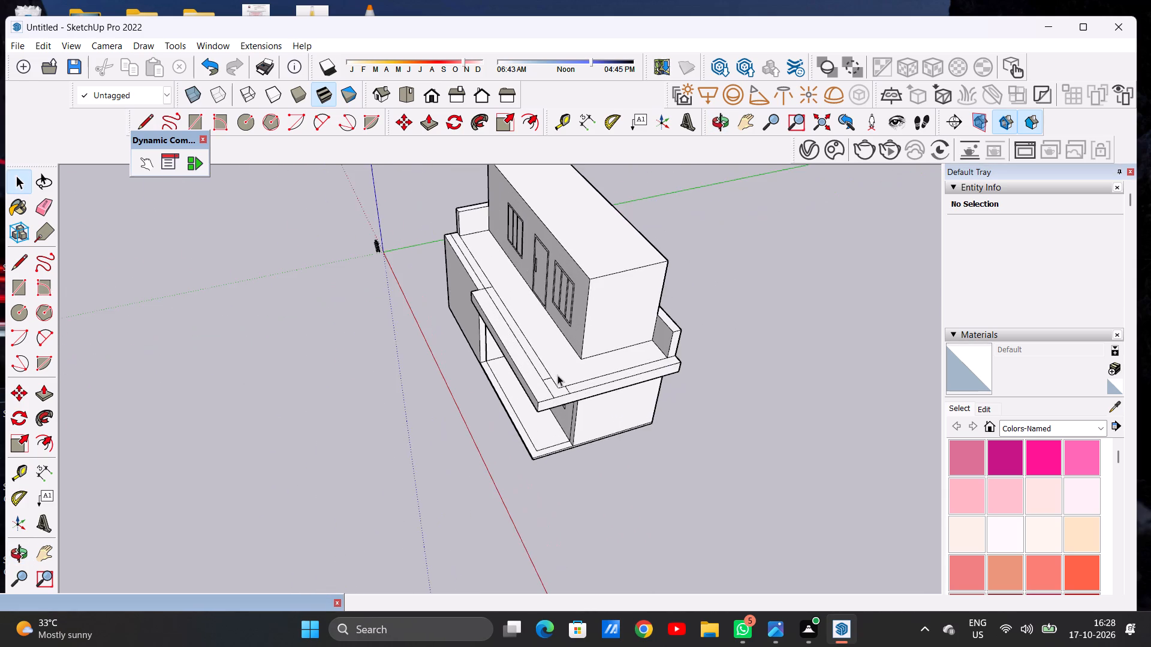
scroll(601, 419, "up", 5)
scroll(555, 380, "up", 6)
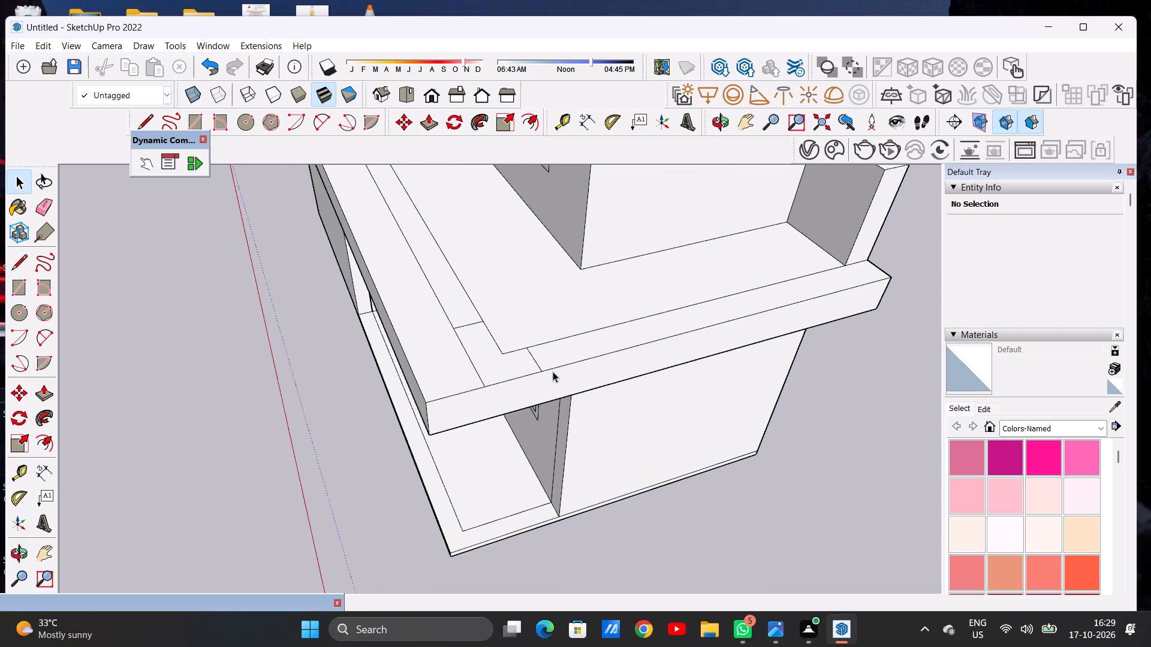
scroll(700, 319, "up", 4)
scroll(627, 312, "down", 9)
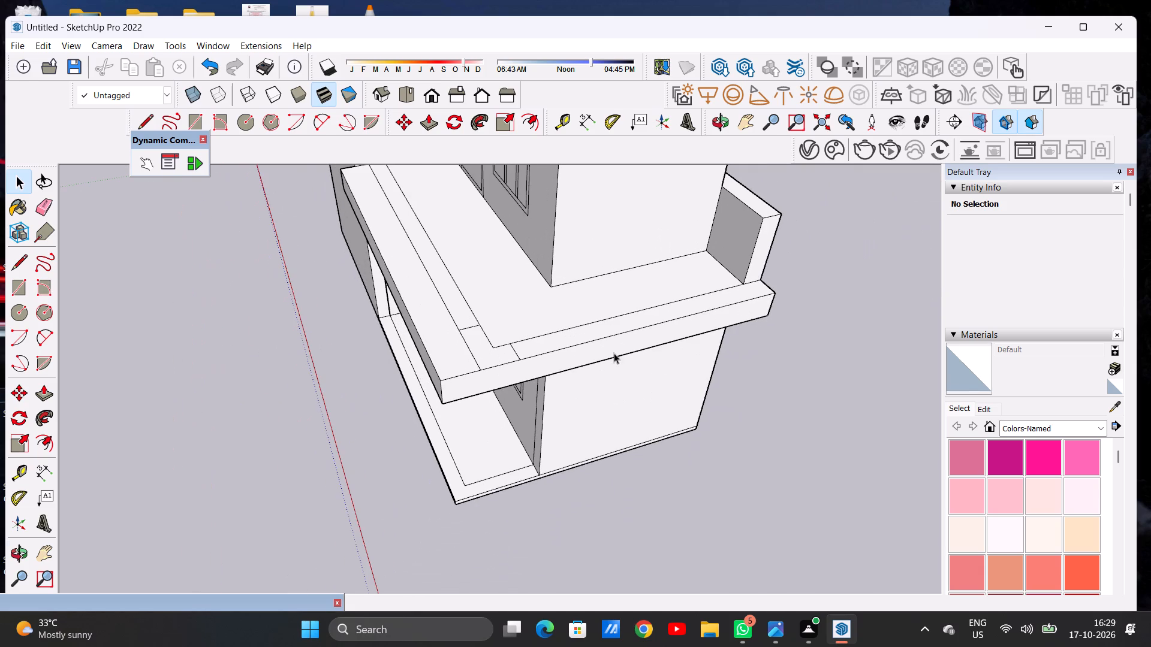
middle_click_drag(614, 353, 581, 347)
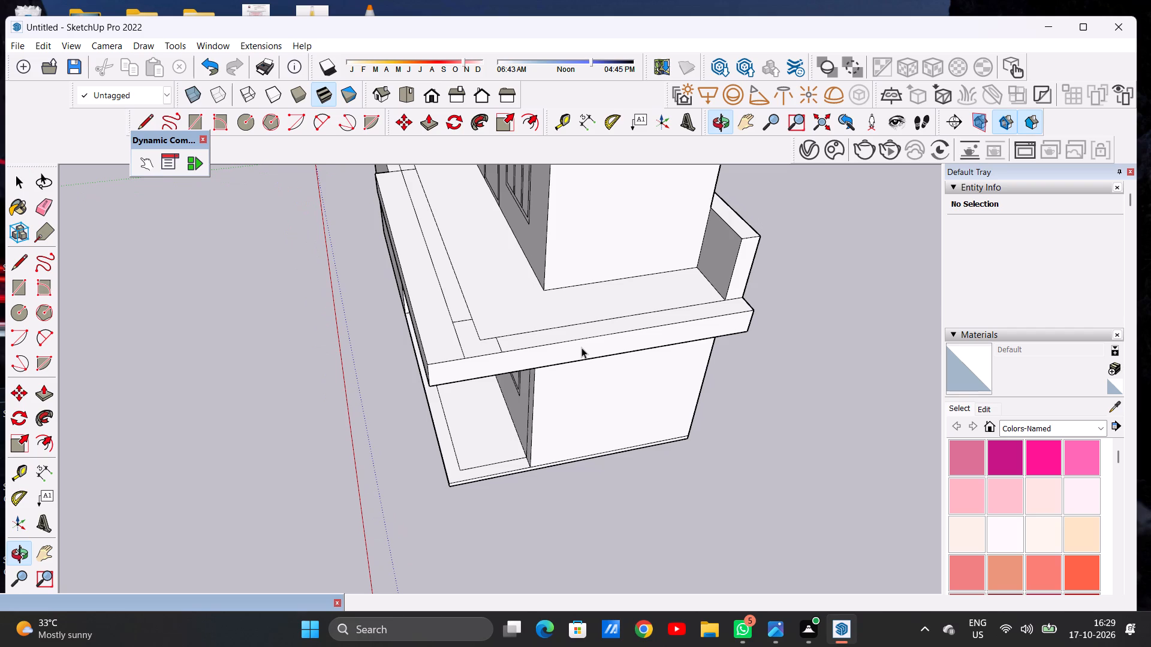
scroll(581, 347, "up", 2)
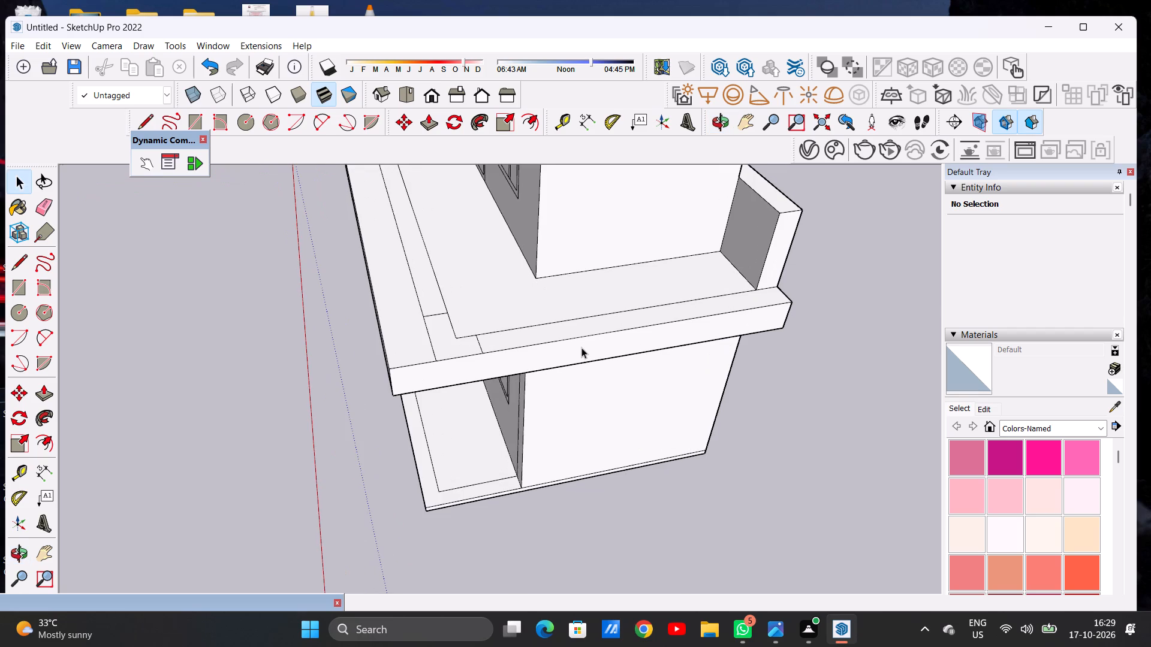
key("l")
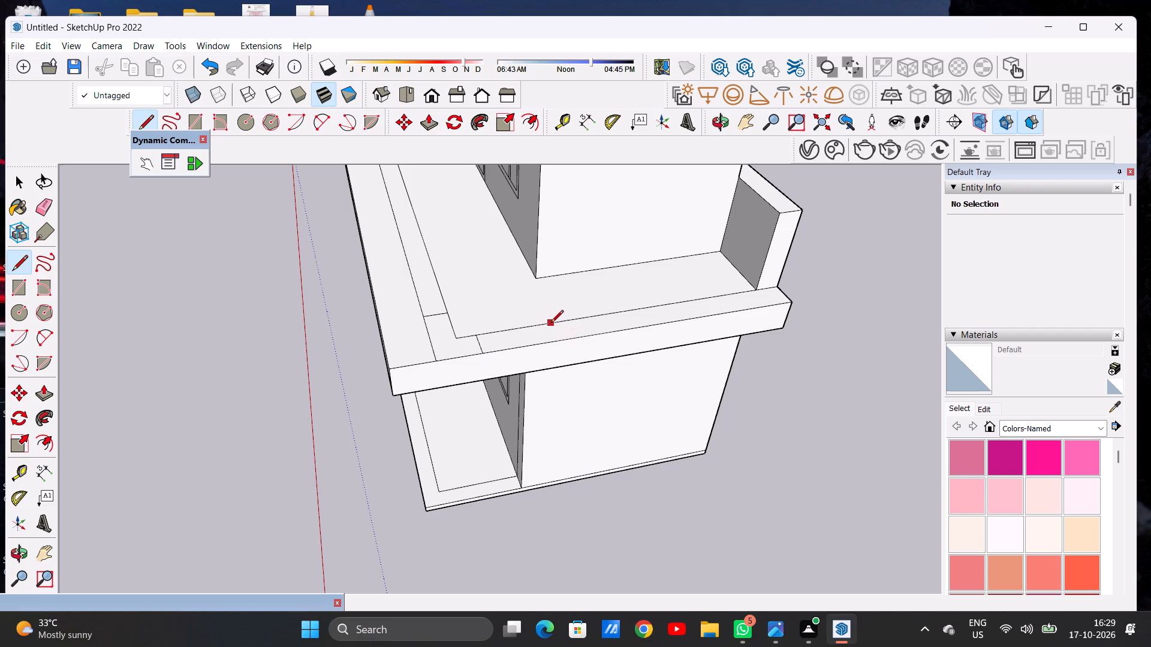
left_click(581, 317)
left_click(591, 334)
left_click(641, 308)
left_click(649, 325)
left_click(718, 297)
left_click(727, 309)
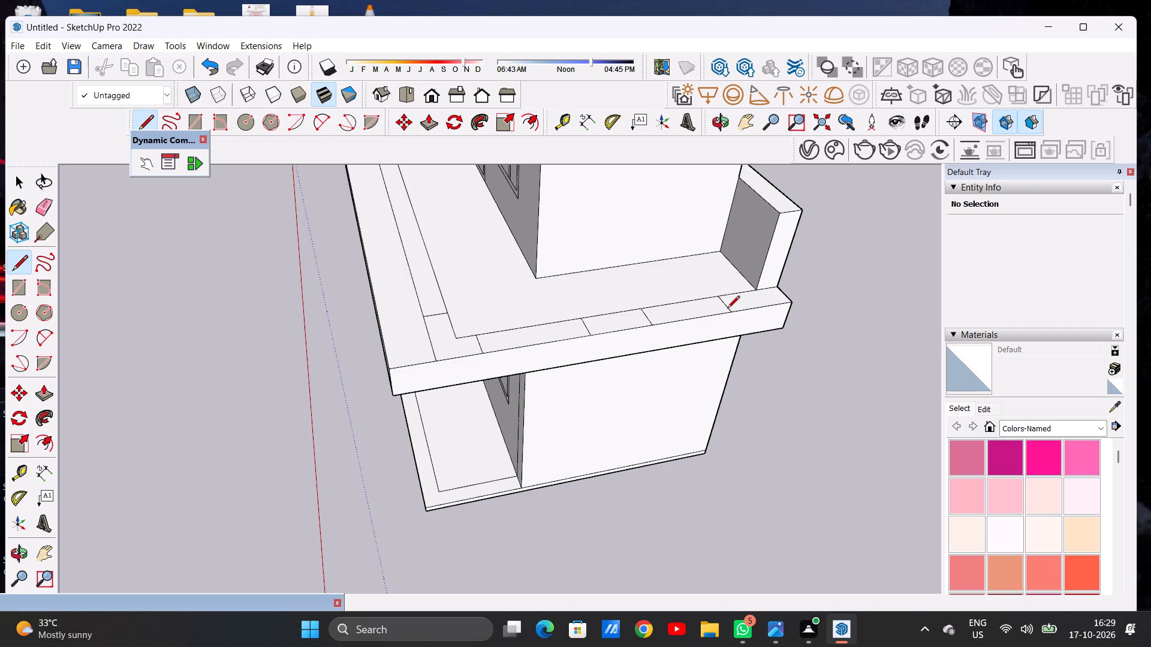
key("space")
Push/Pull the rearmost segment of the porch-side strip up level with the top of the rear parapet.
type("P")
scroll(773, 303, "up", 4)
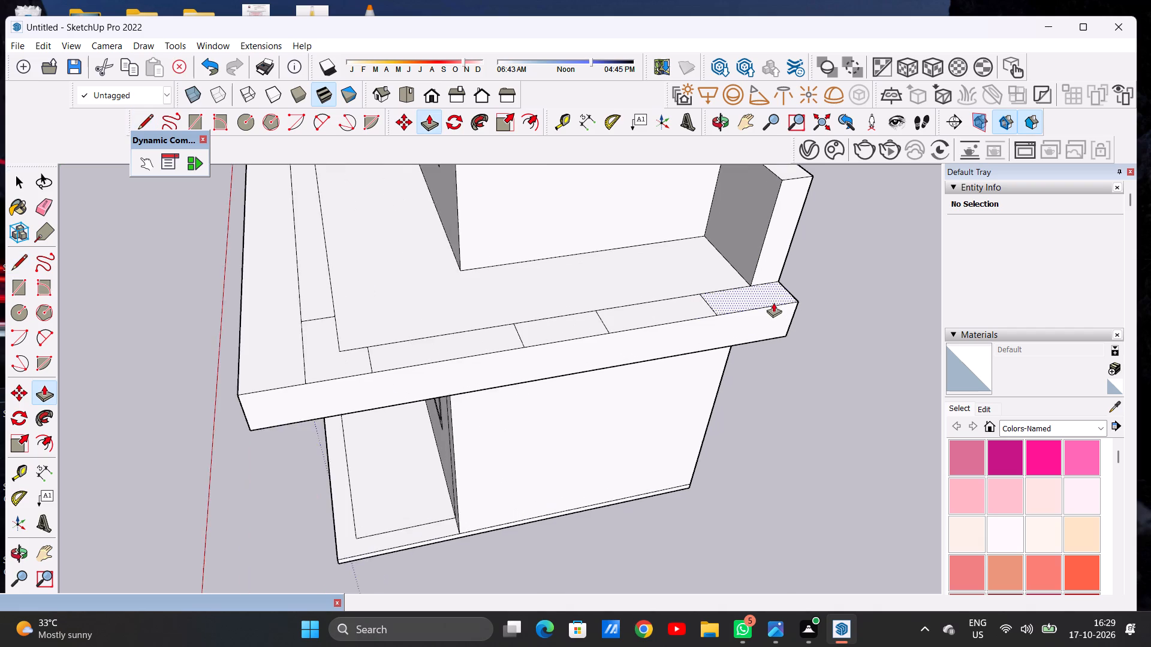
scroll(776, 292, "up", 1)
scroll(776, 292, "down", 1)
left_click(776, 292)
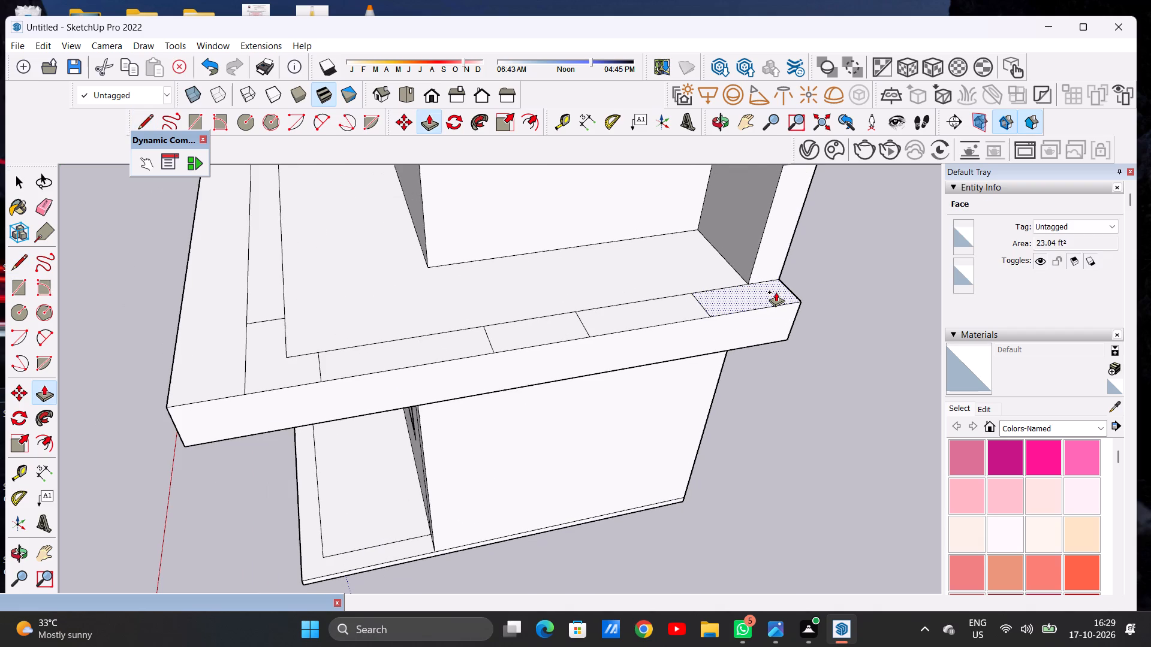
scroll(777, 259, "down", 10)
scroll(776, 226, "up", 5)
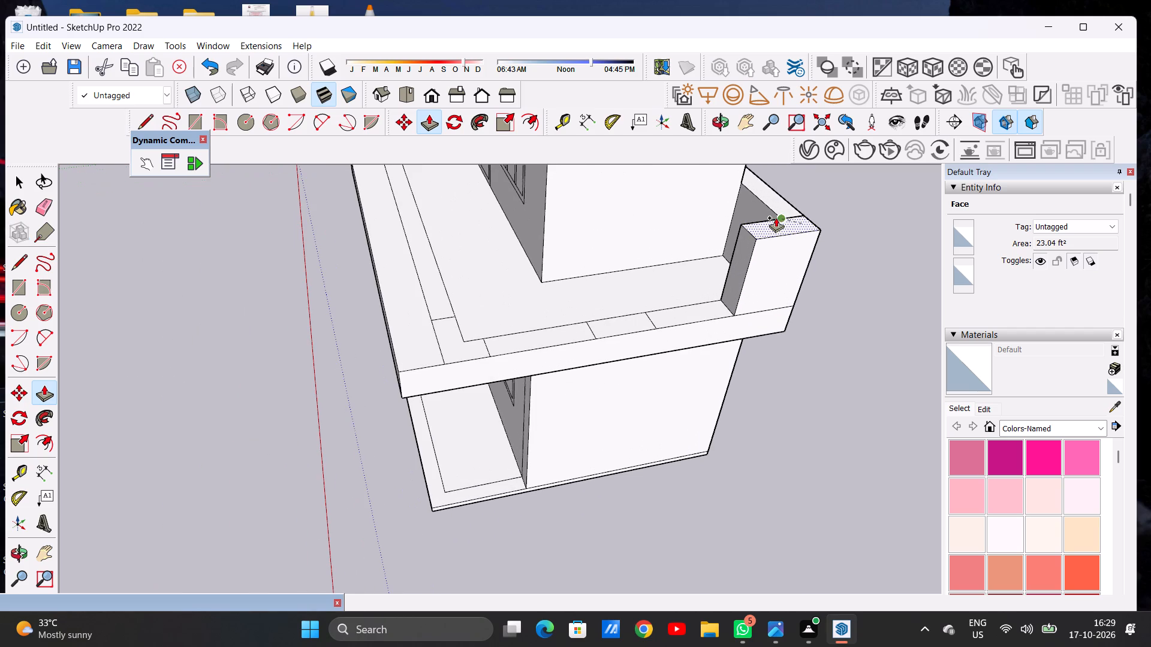
left_click(777, 217)
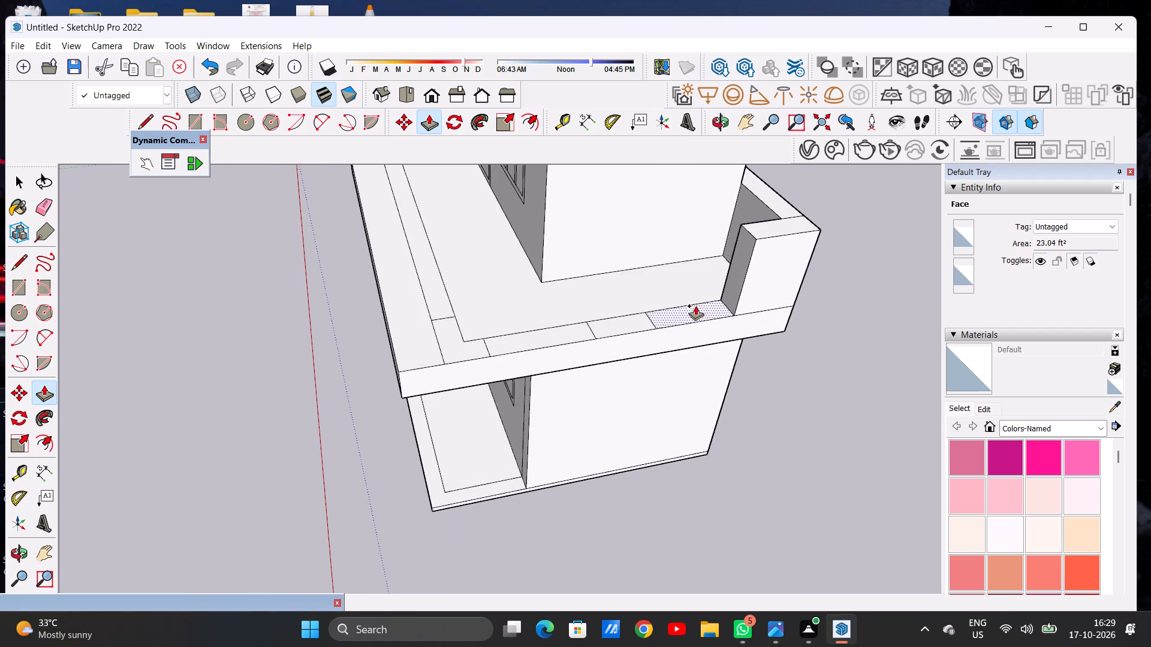
Push/Pull the two adjoining porch-side segments nearest the corner face up to parapet height, leaving the gap segment before the rear piece flat.
scroll(639, 320, "up", 8)
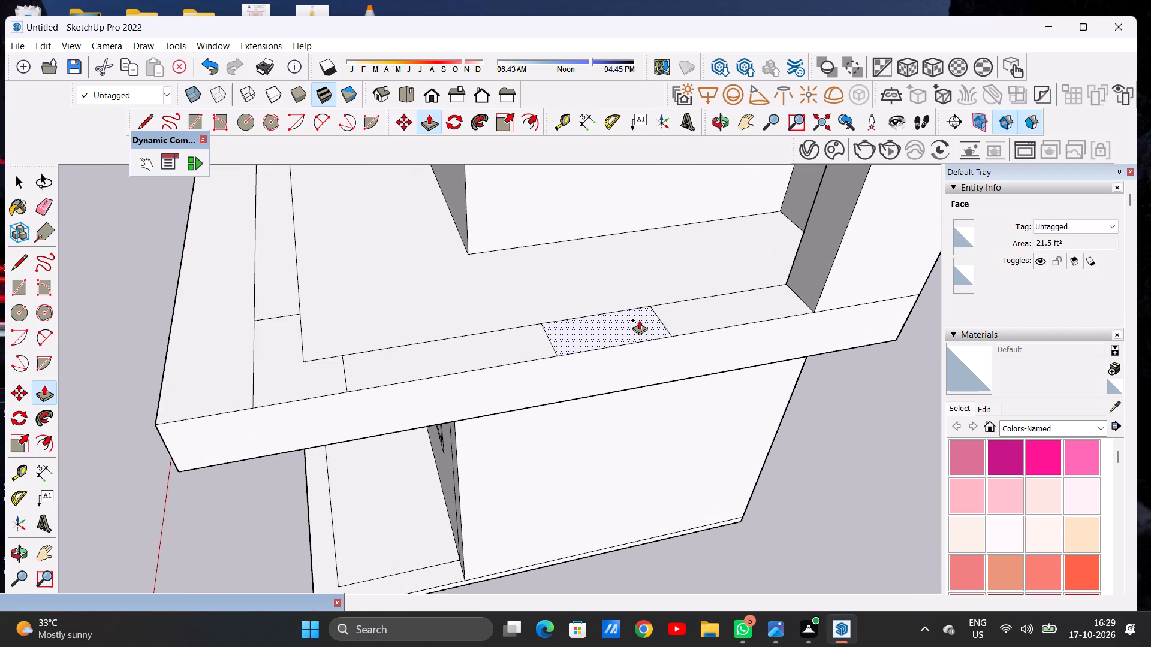
left_click(639, 320)
scroll(643, 298, "down", 11)
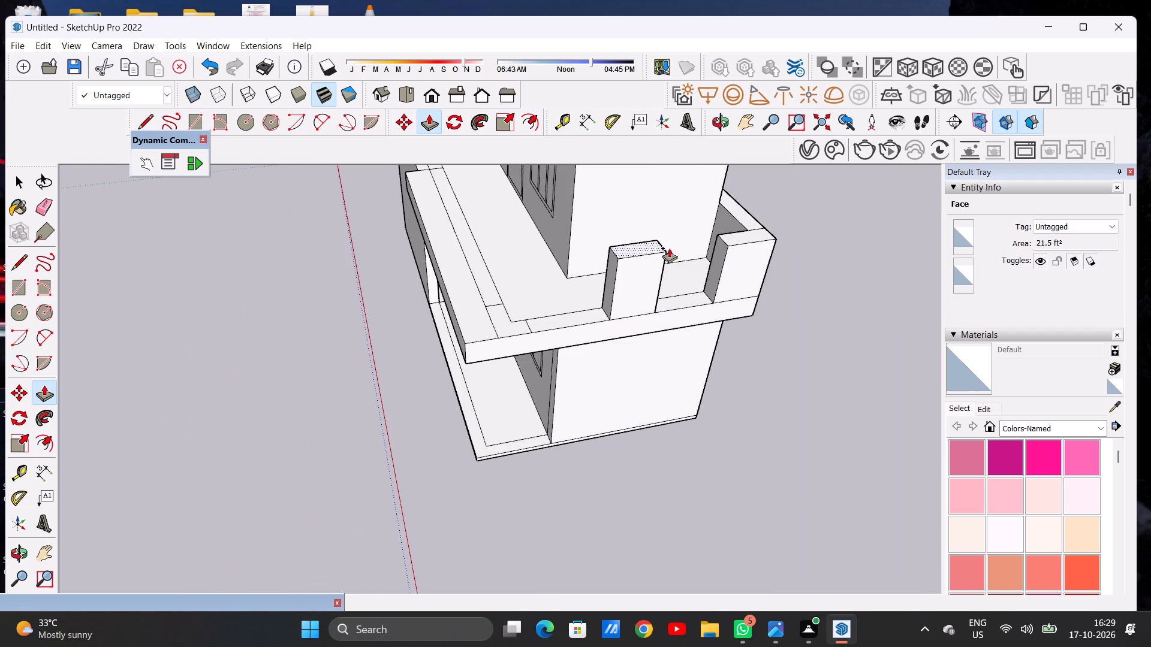
left_click(722, 240)
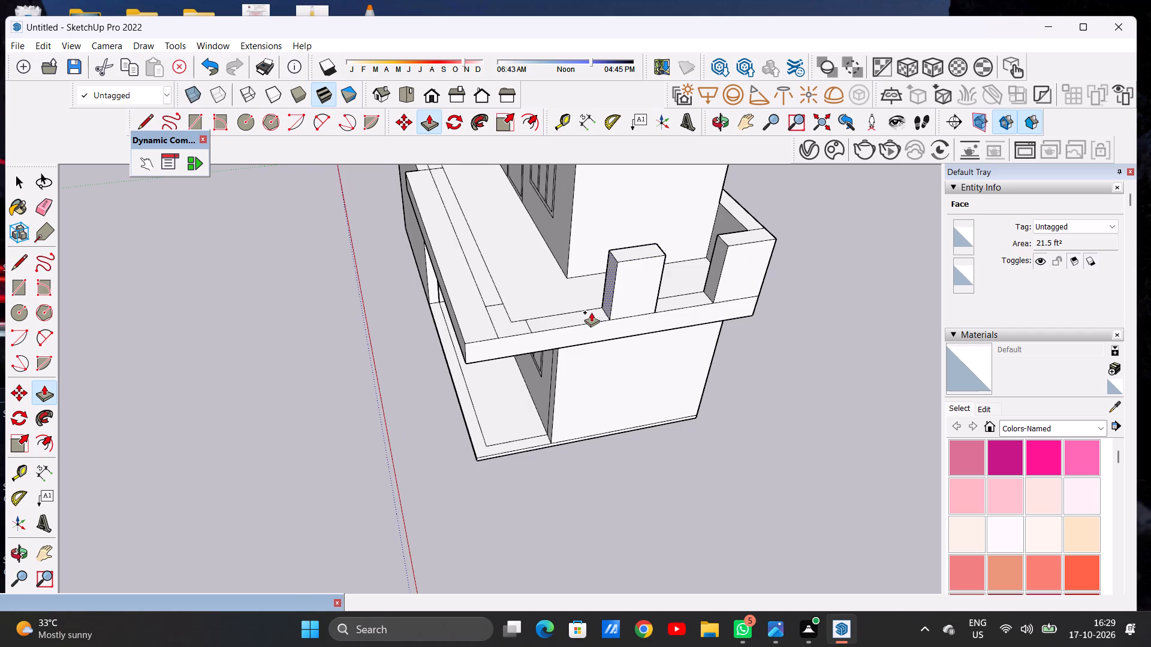
scroll(591, 312, "up", 6)
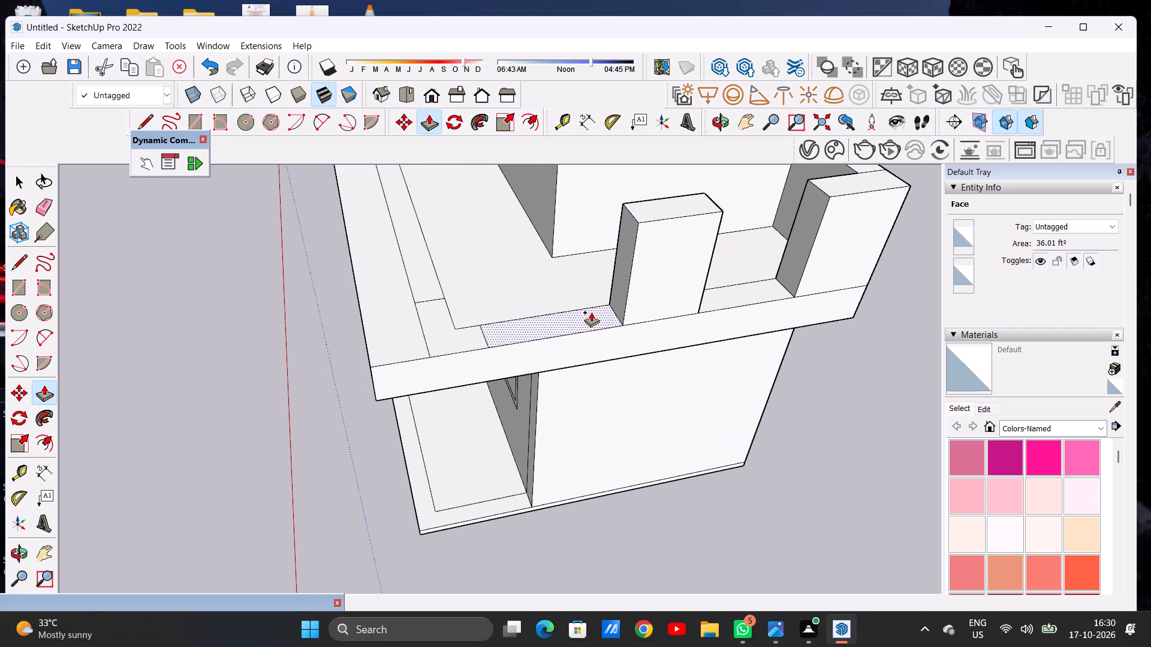
left_click(591, 312)
scroll(601, 272, "down", 5)
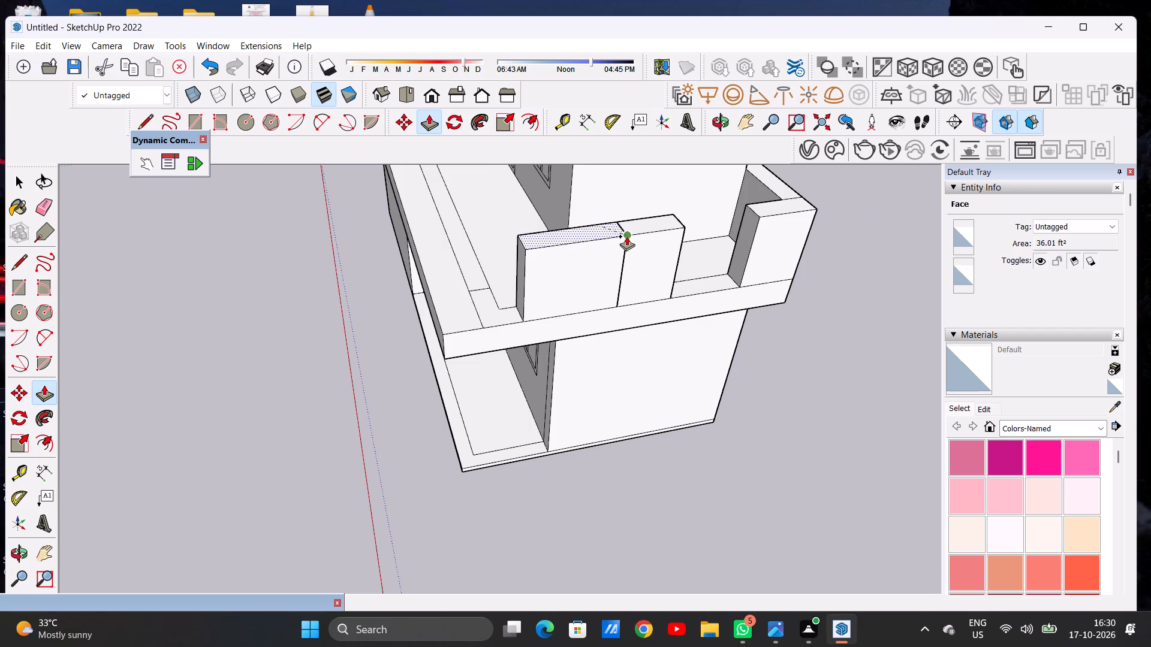
left_click(626, 236)
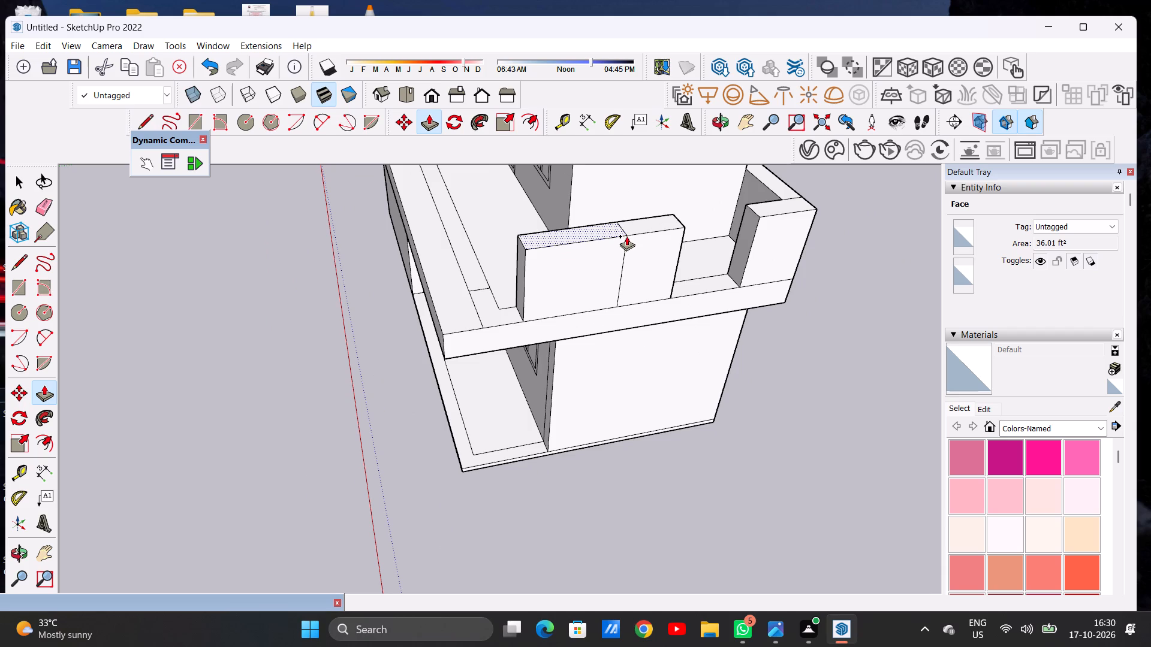
key("space")
Examine the raised porch-side parapet pieces and the flat front corner from the front of the villa.
scroll(575, 352, "down", 9)
middle_click_drag(550, 288, 691, 288)
middle_click_drag(529, 288, 688, 292)
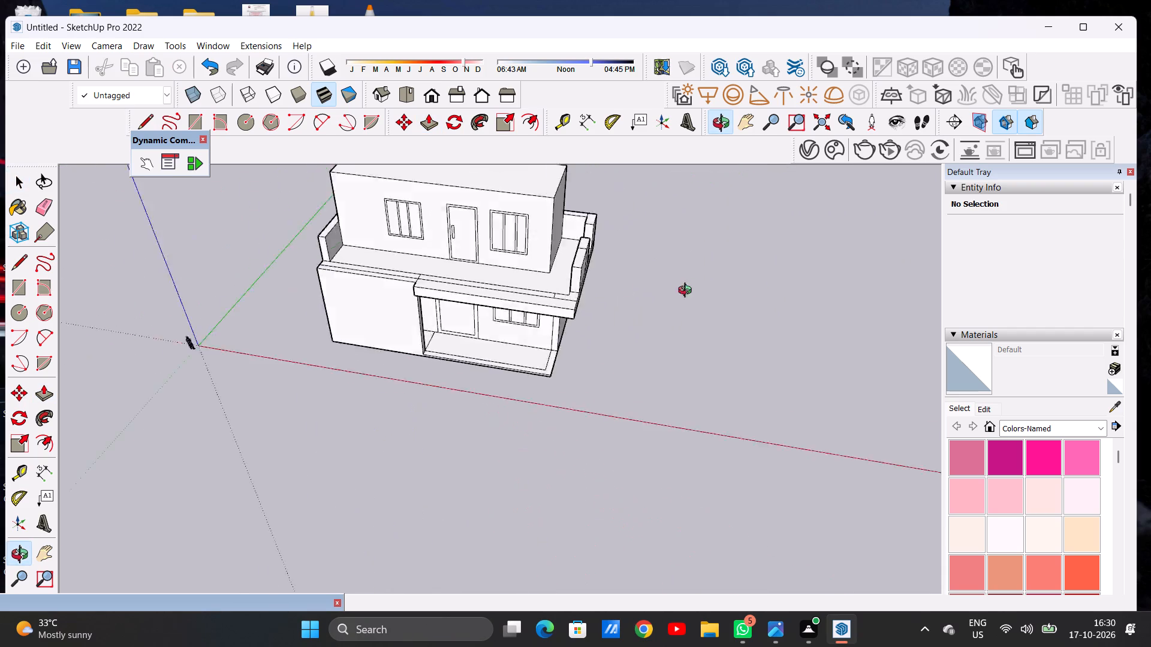
middle_click_drag(688, 292, 792, 285)
scroll(773, 287, "down", 3)
scroll(573, 243, "up", 9)
scroll(586, 249, "down", 1)
scroll(586, 249, "up", 4)
middle_click_drag(590, 279, 532, 303)
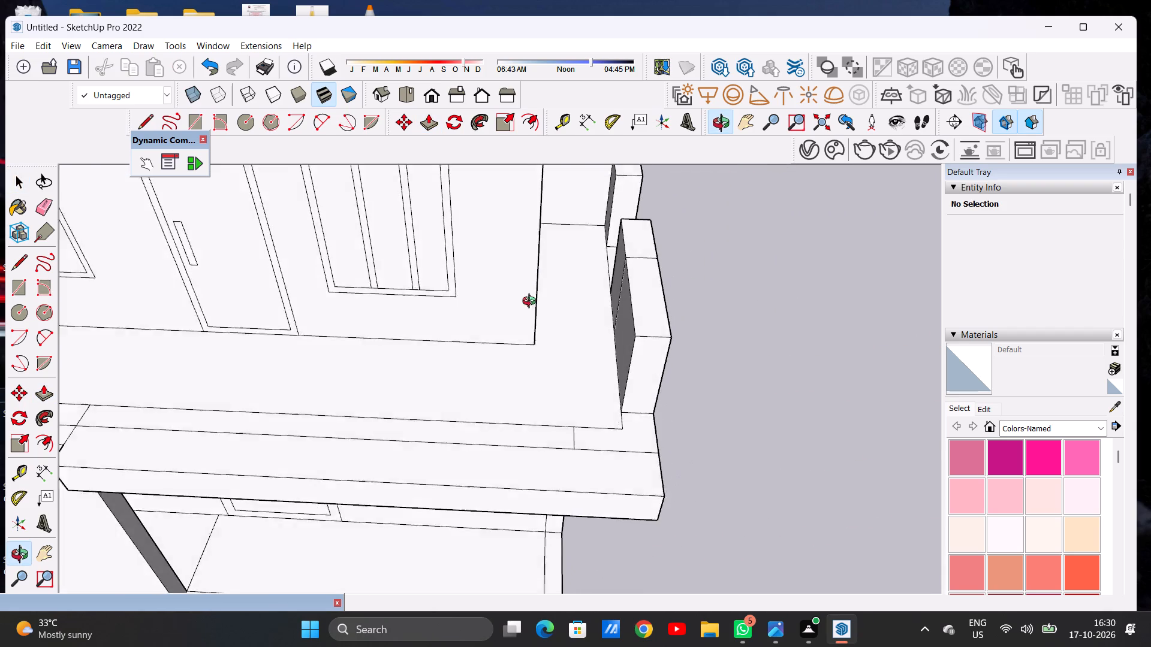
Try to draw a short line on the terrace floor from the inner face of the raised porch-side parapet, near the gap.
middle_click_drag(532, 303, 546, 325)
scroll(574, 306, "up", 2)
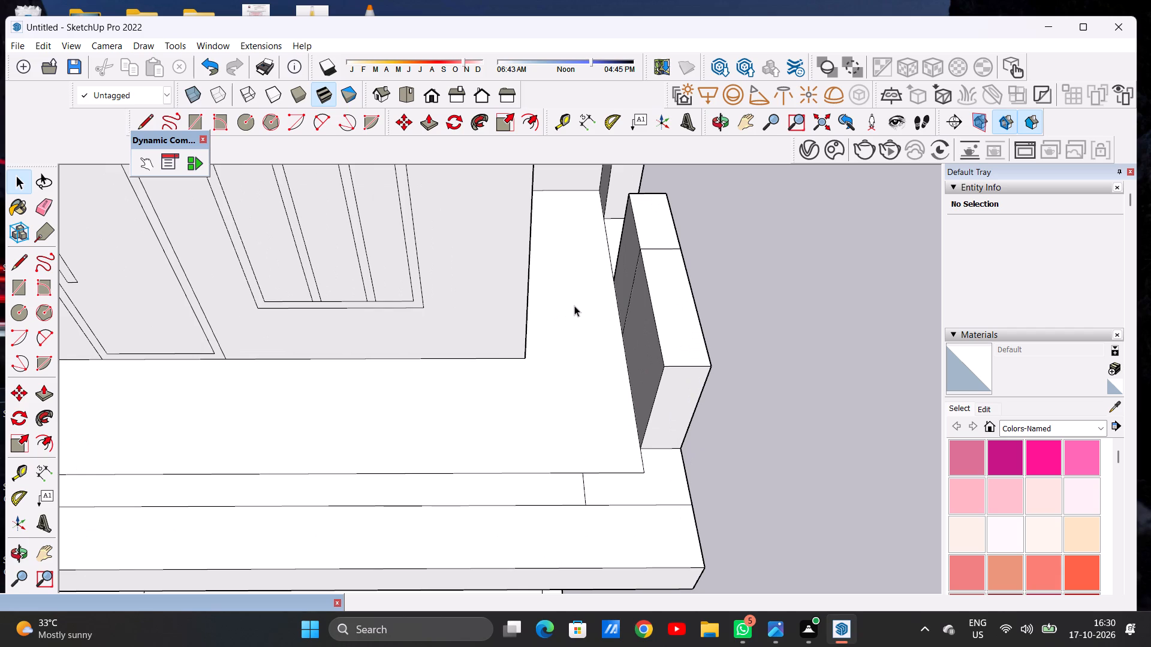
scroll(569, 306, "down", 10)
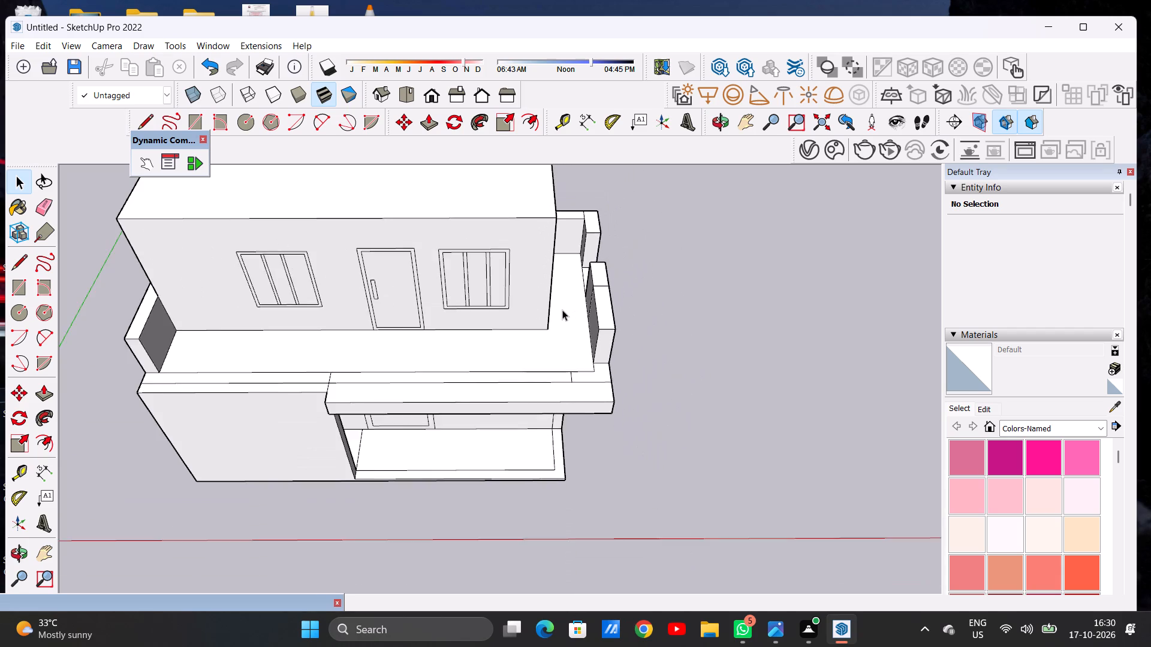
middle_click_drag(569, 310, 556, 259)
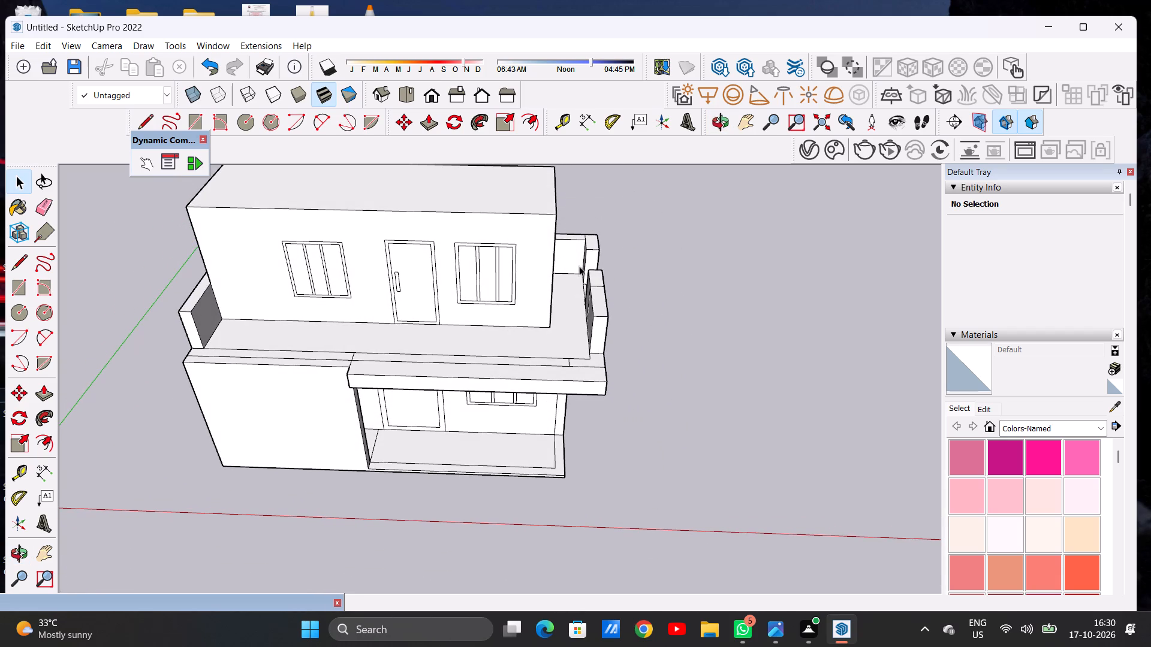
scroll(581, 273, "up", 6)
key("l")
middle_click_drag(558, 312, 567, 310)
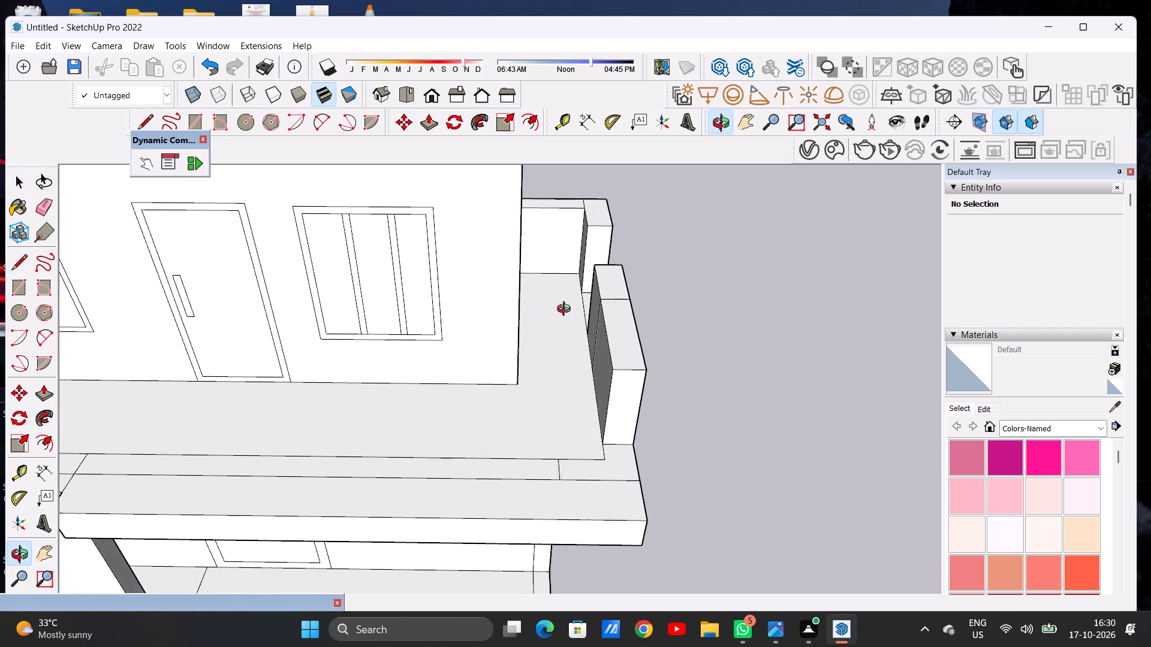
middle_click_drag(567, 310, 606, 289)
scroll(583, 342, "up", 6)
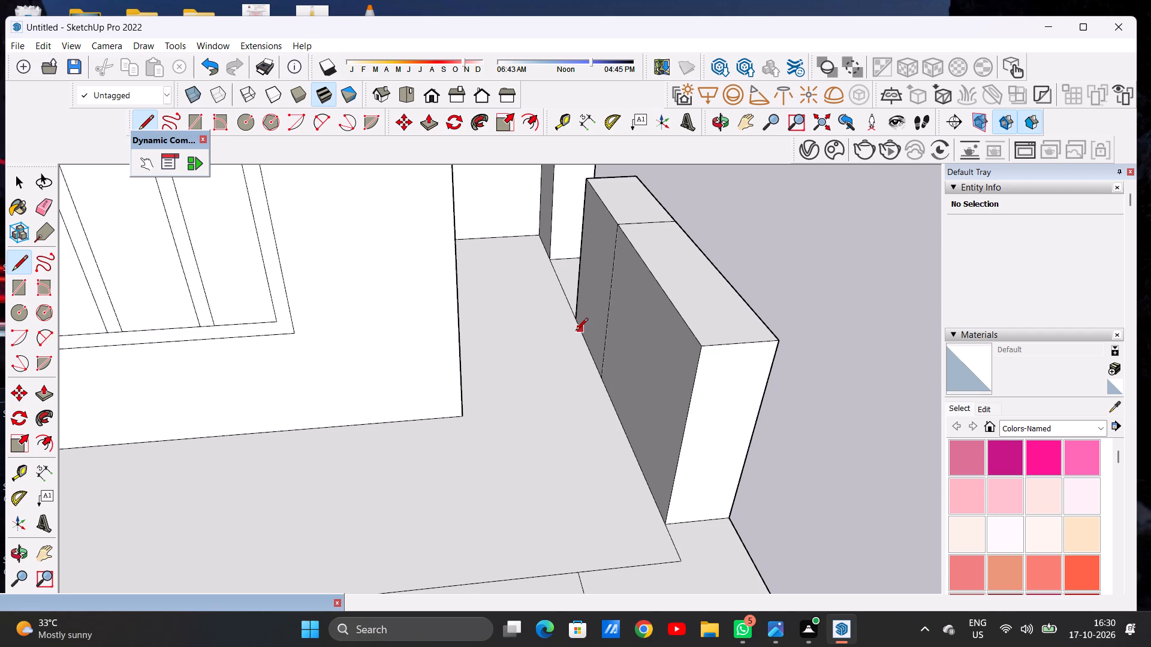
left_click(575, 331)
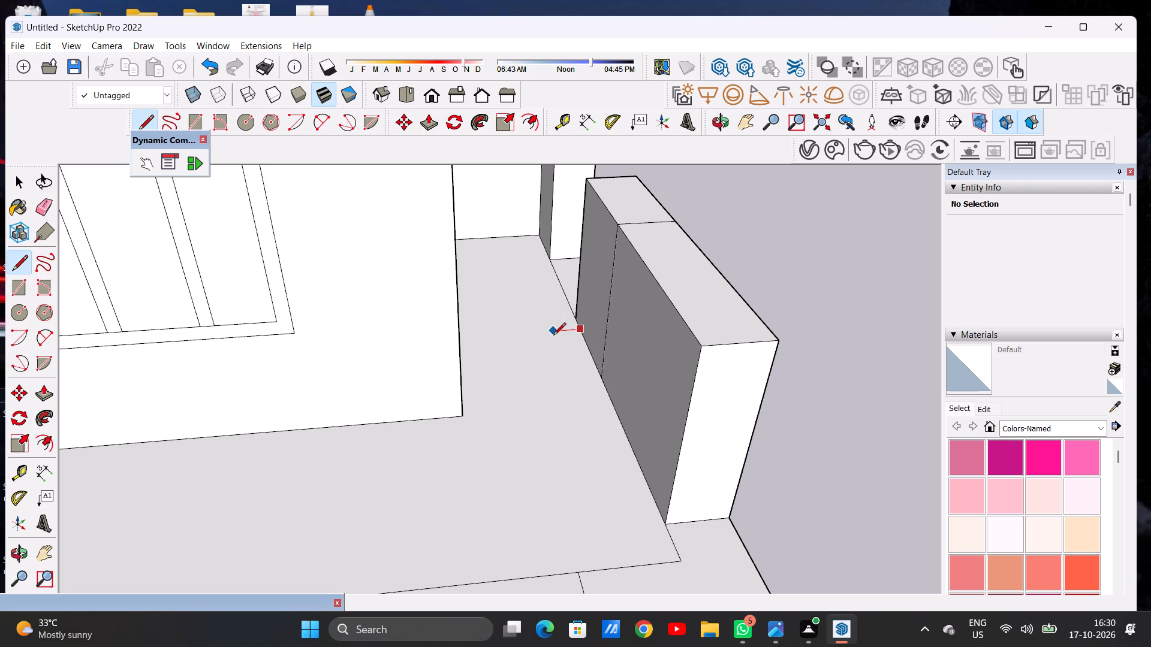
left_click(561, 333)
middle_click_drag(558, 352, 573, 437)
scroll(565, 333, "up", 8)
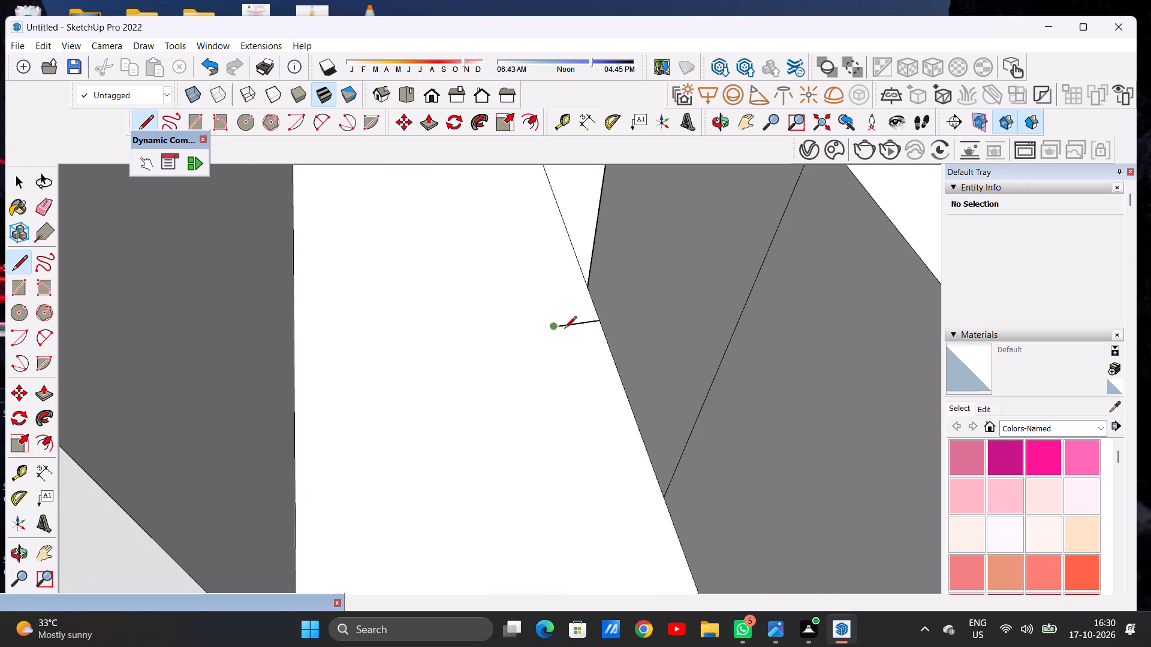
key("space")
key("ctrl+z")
Draw a small rectangle of about 3.3 ft² with lines on the terrace floor, against the parapet's inner face at its gap end.
key("l")
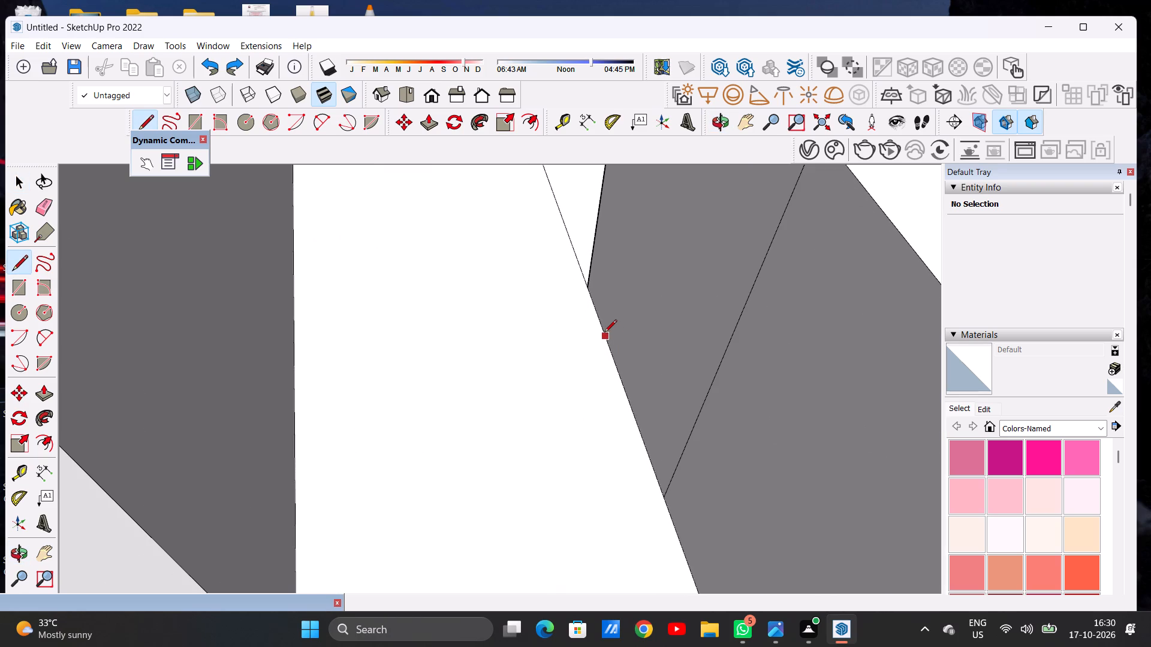
left_click(604, 333)
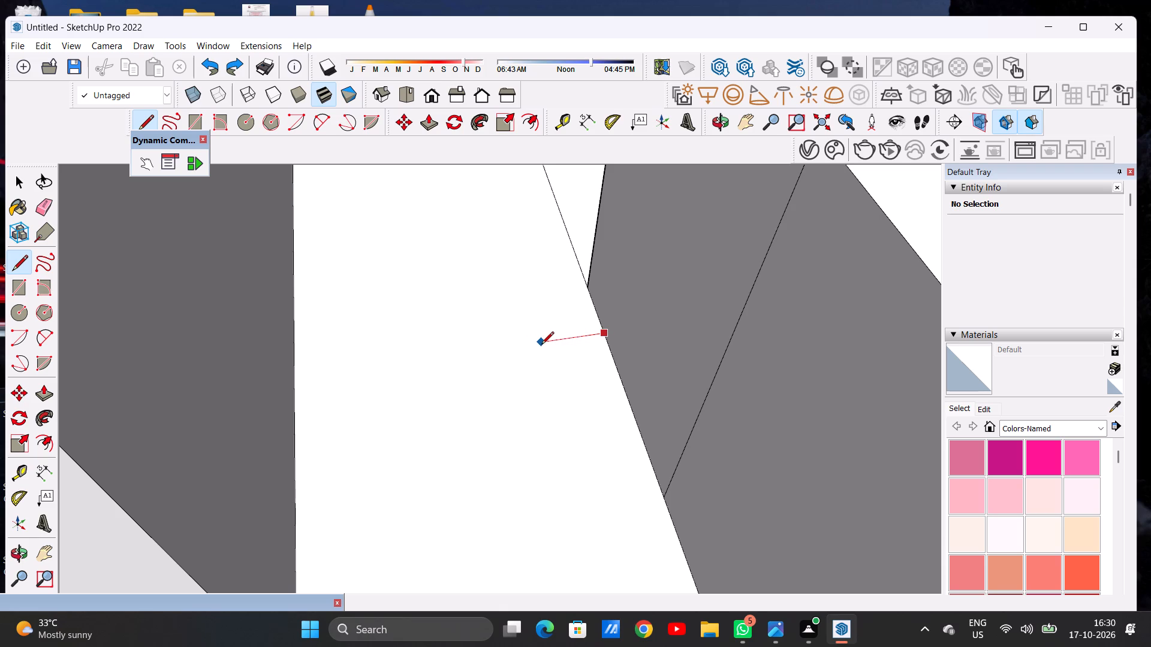
left_click(541, 345)
left_click(531, 289)
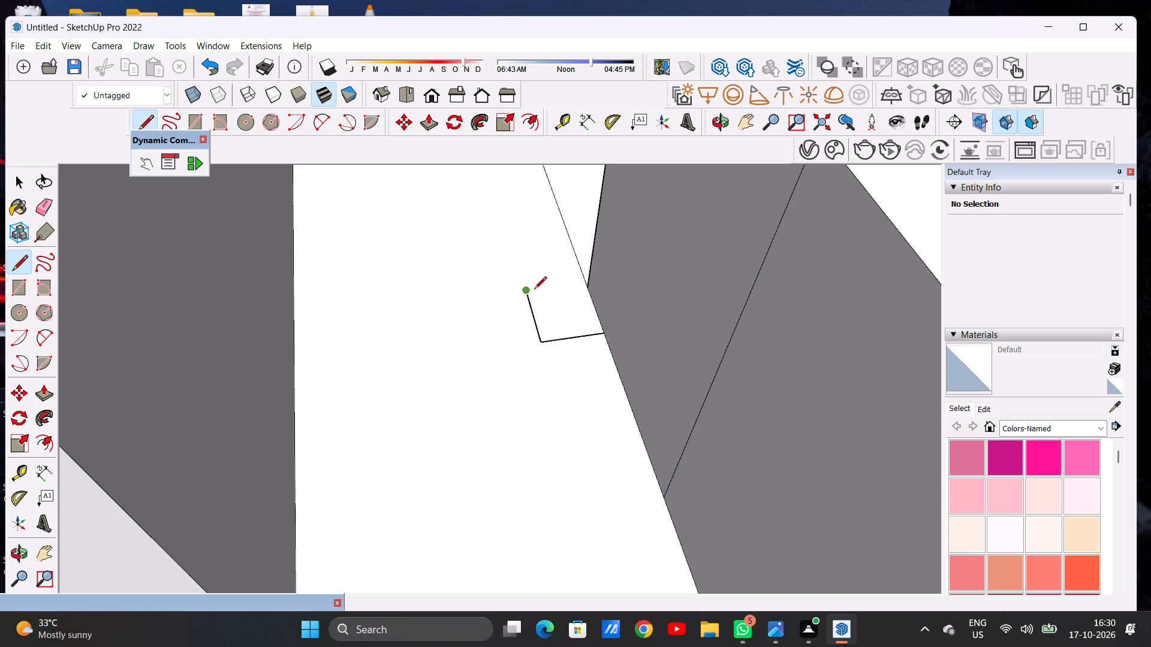
key("space")
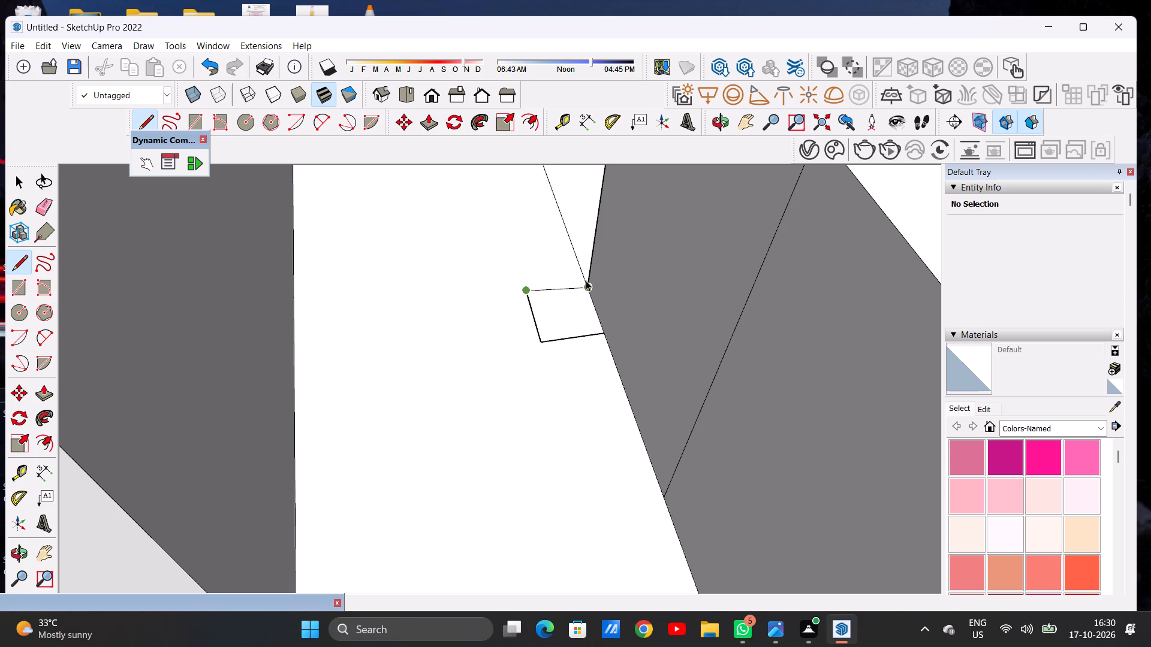
type("L")
scroll(580, 294, "up", 5)
left_click(592, 280)
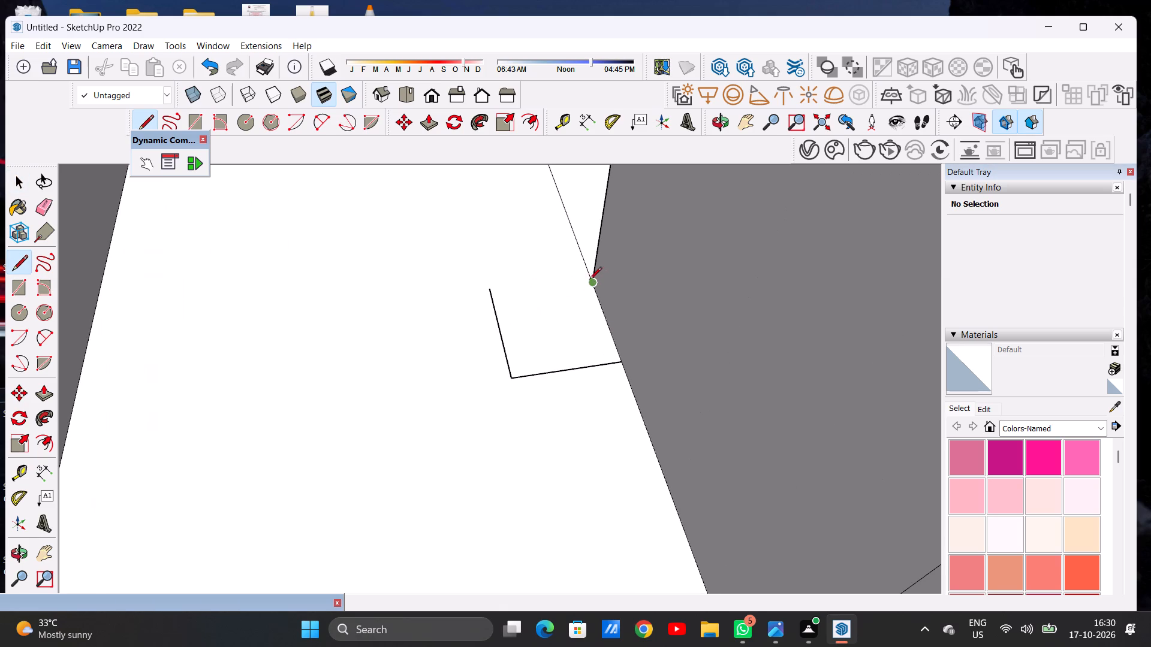
left_click(492, 300)
key("space")
Erase the overshooting line stub at the small rectangle's corner.
key("e")
scroll(490, 301, "up", 5)
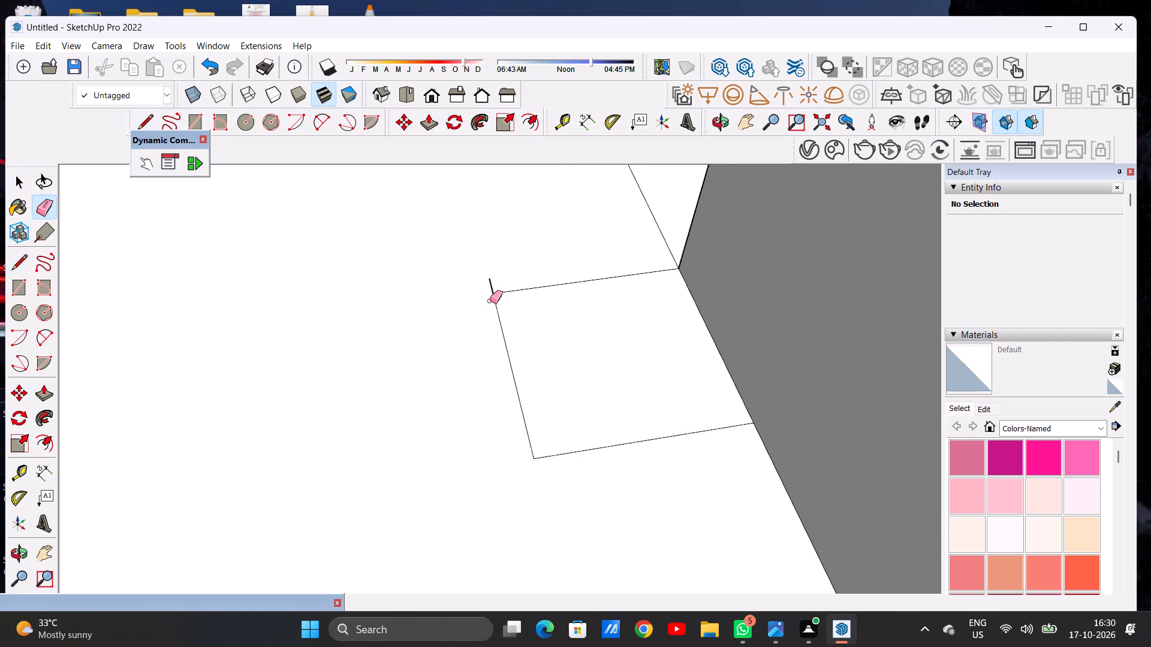
scroll(490, 301, "up", 2)
left_click_drag(487, 286, 509, 280)
key("space")
Push/Pull the small rectangle up into a post level with the upper storey's roof.
scroll(517, 321, "down", 2)
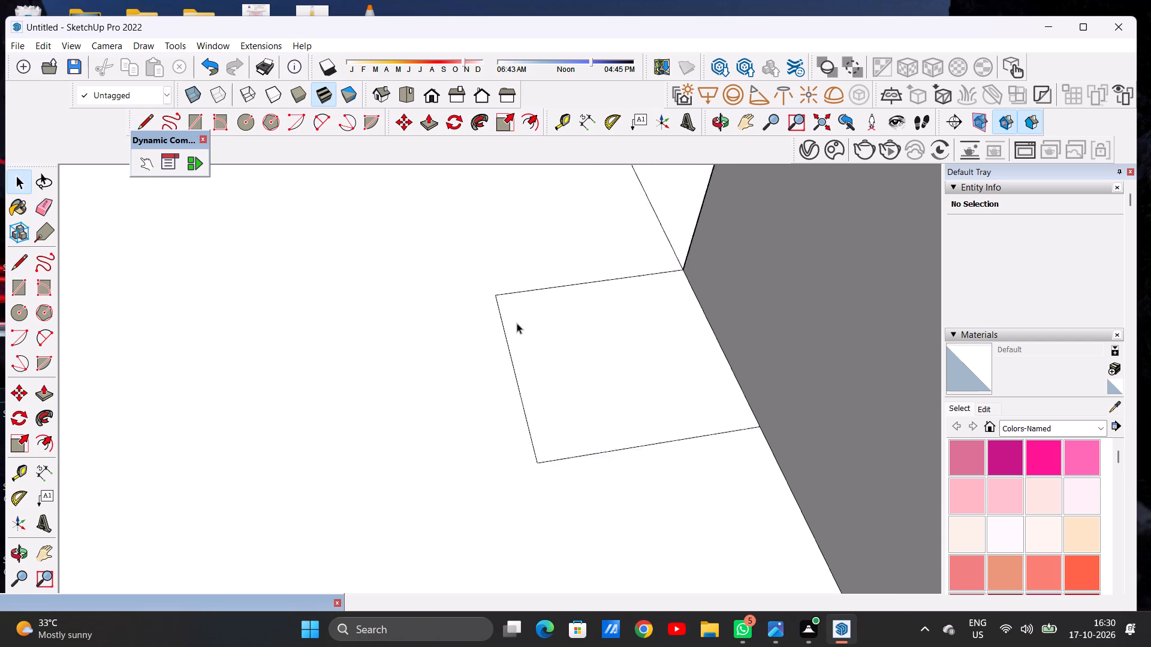
scroll(517, 323, "down", 15)
scroll(520, 325, "up", 2)
scroll(520, 325, "down", 7)
middle_click_drag(540, 346, 533, 312)
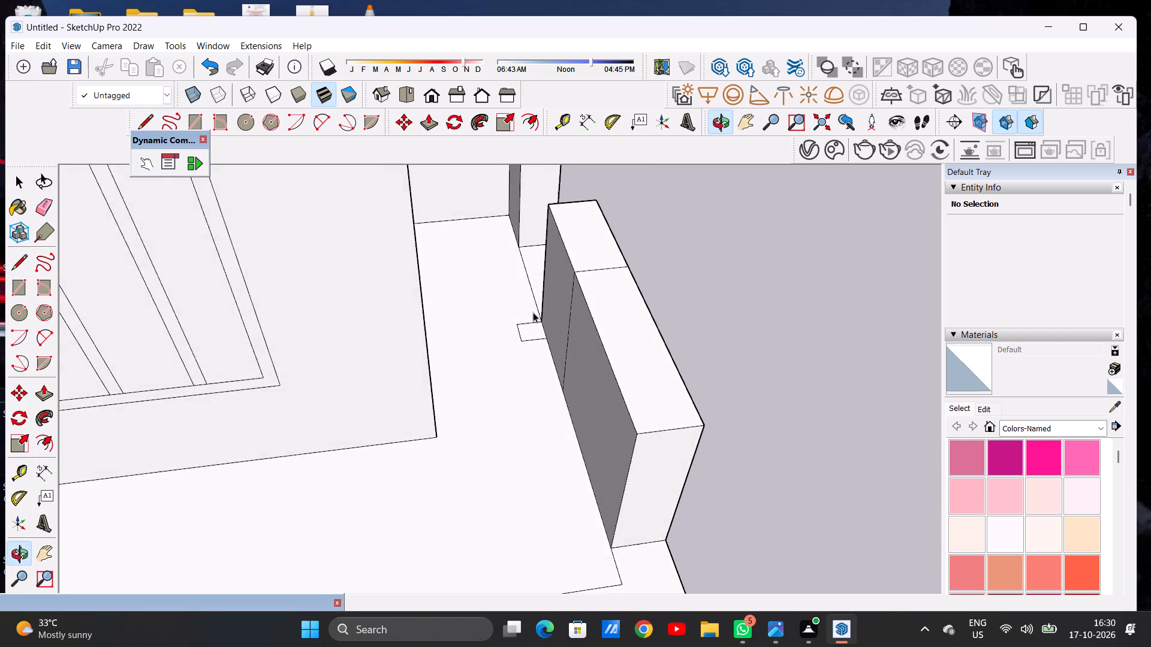
scroll(519, 355, "down", 8)
scroll(516, 363, "up", 1)
scroll(516, 370, "down", 2)
scroll(520, 370, "up", 5)
middle_click_drag(531, 373, 469, 331)
scroll(482, 356, "down", 8)
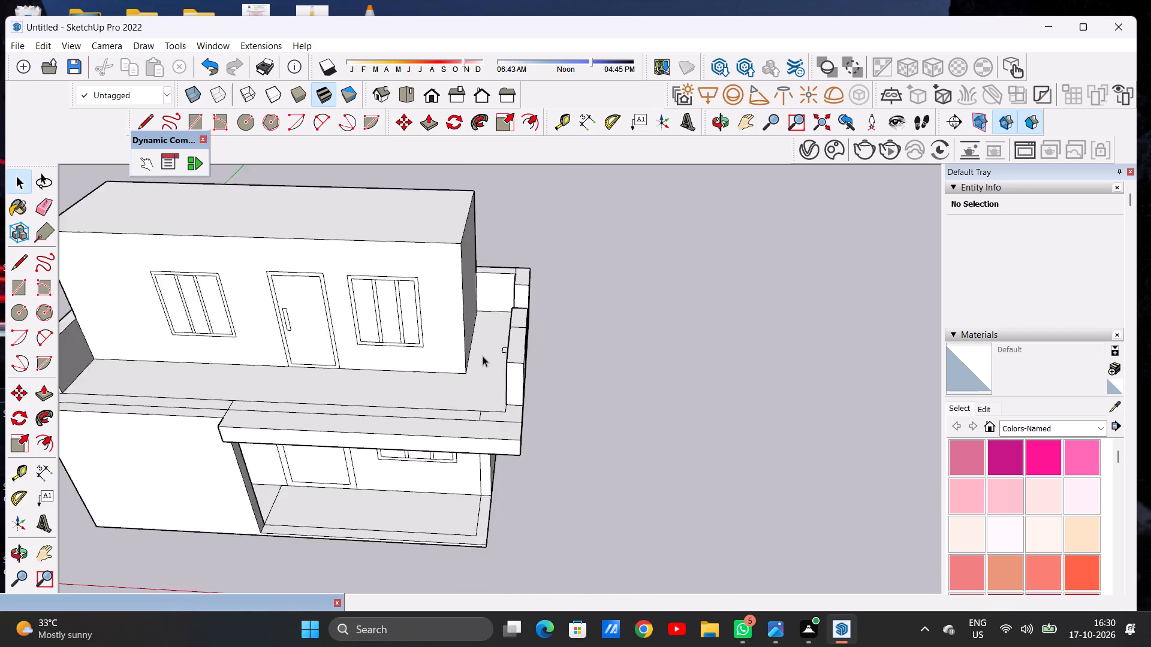
scroll(483, 356, "down", 6)
scroll(484, 346, "up", 15)
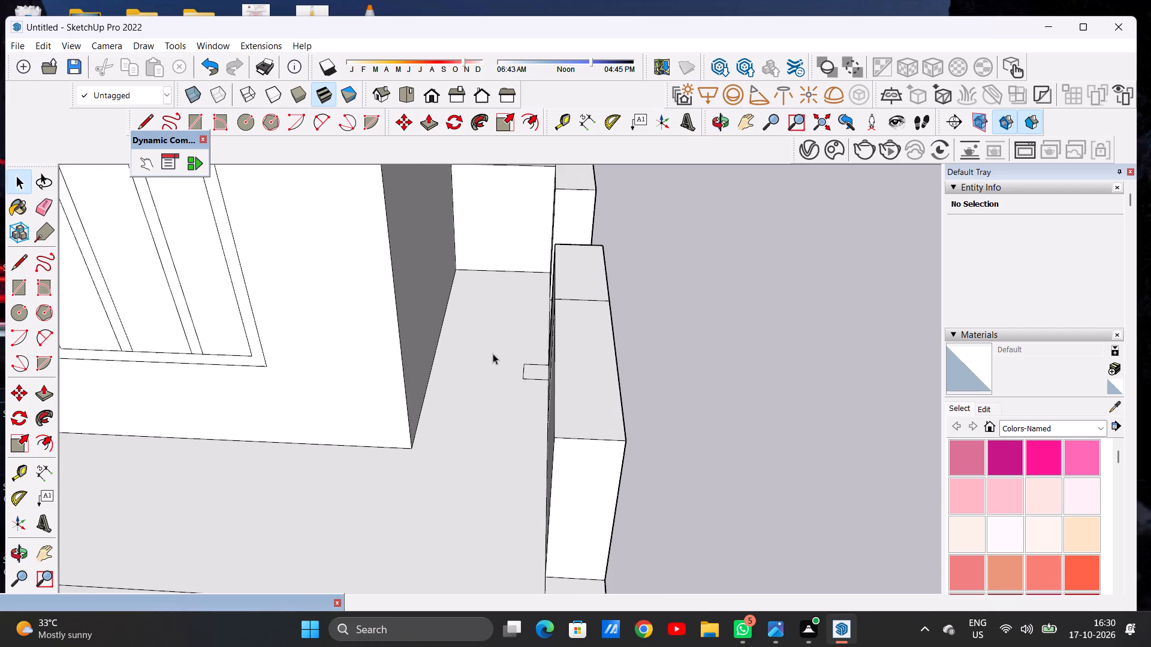
key("p")
scroll(523, 356, "up", 4)
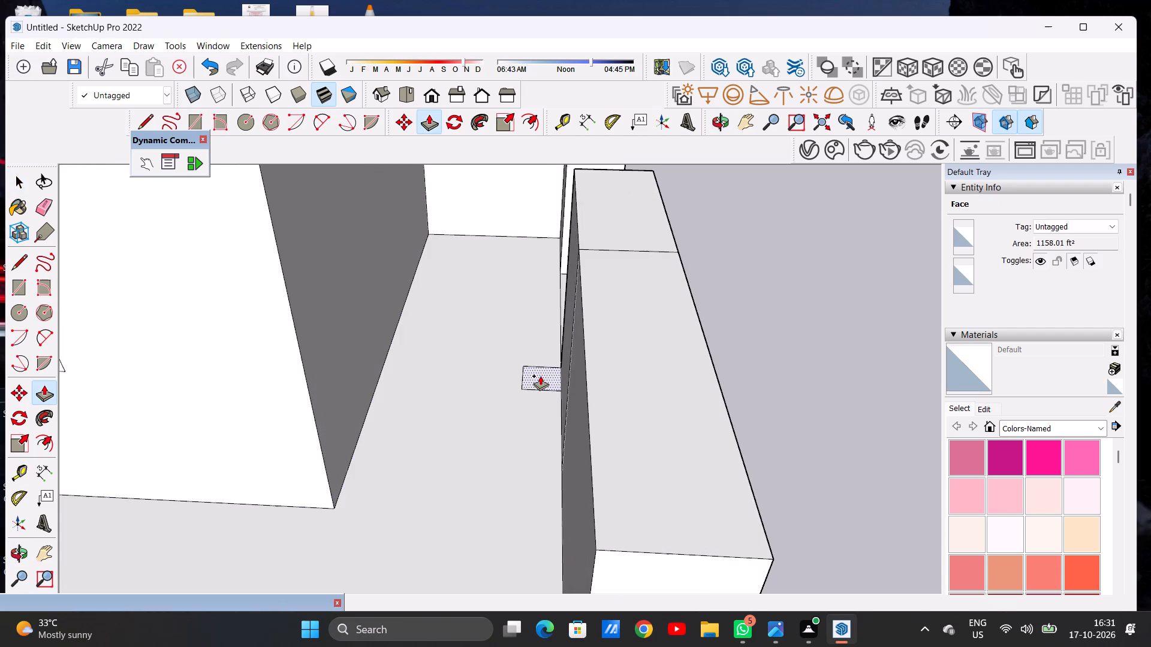
left_click(540, 376)
scroll(550, 285, "down", 15)
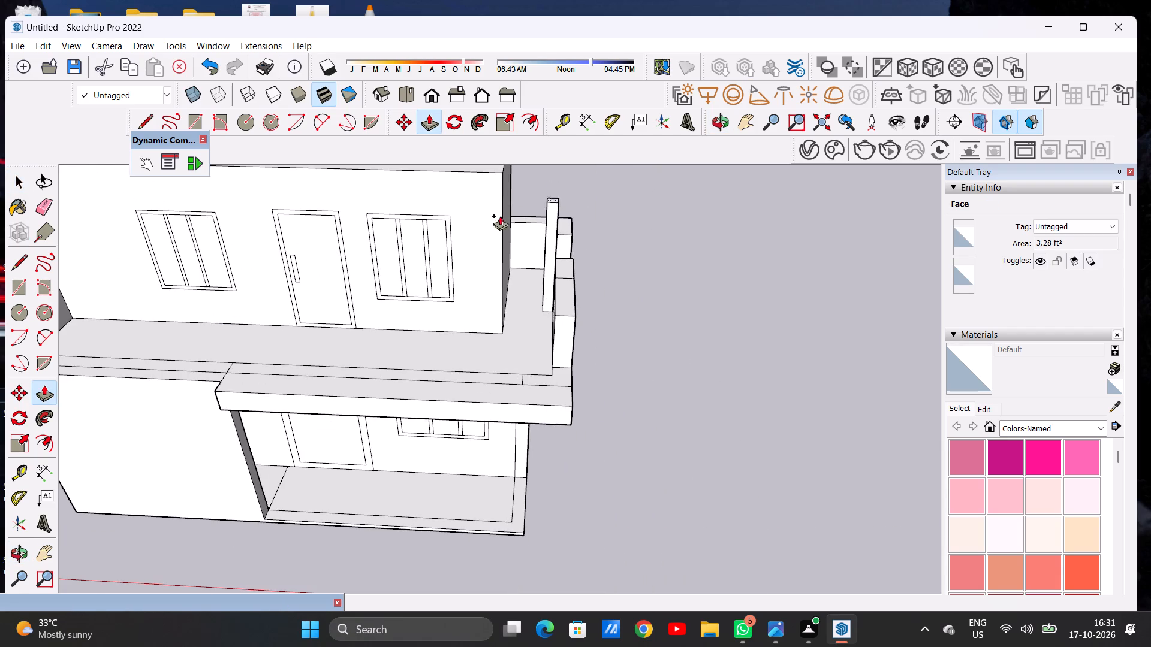
scroll(510, 237, "down", 8)
scroll(512, 241, "up", 1)
scroll(512, 241, "down", 3)
scroll(514, 202, "up", 10)
left_click(504, 236)
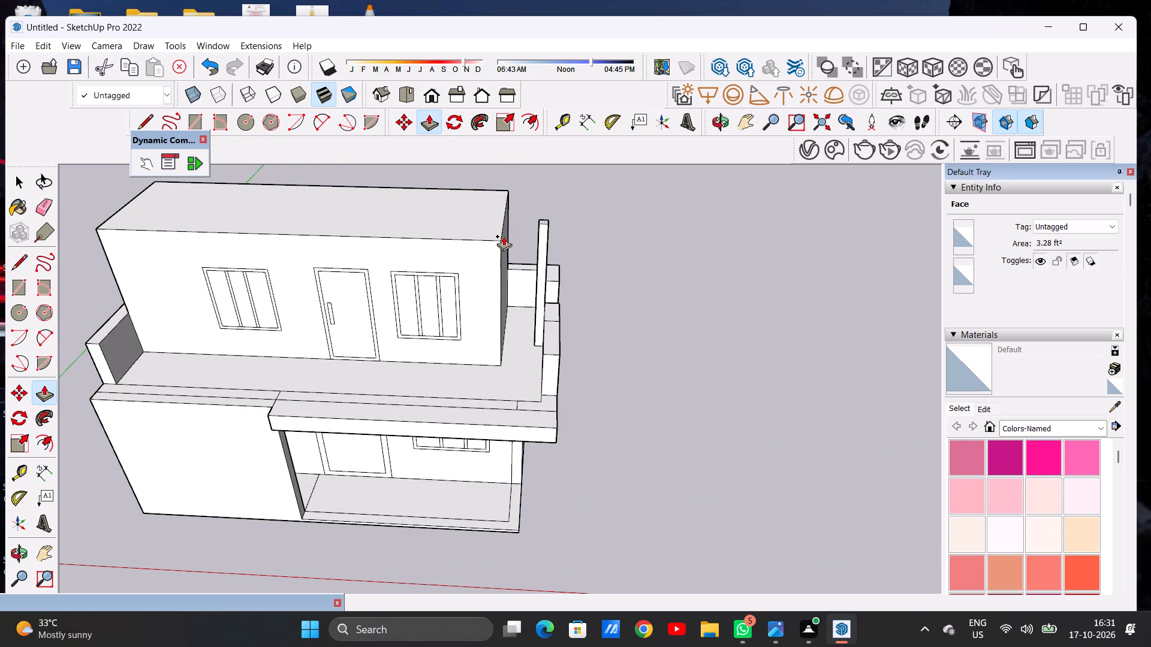
key("space")
Examine the new post and the parapet gap from the side, rear and front of the villa.
scroll(541, 321, "down", 11)
middle_click_drag(552, 335, 552, 264)
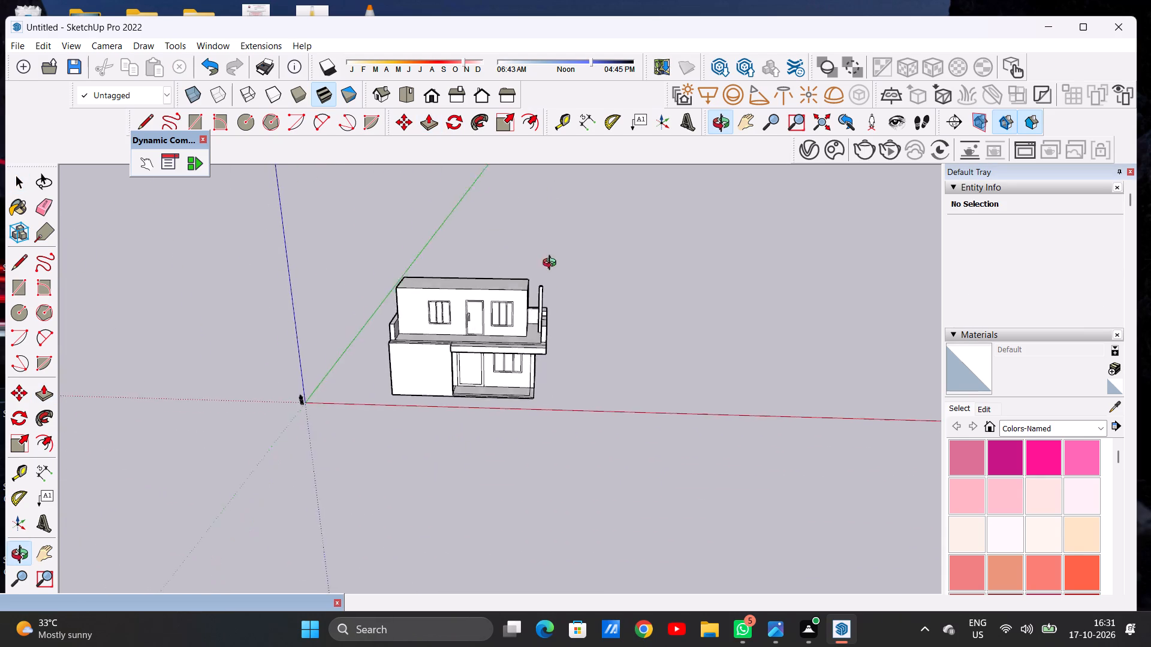
middle_click_drag(552, 264, 395, 218)
scroll(541, 336, "up", 11)
middle_click_drag(584, 326, 492, 328)
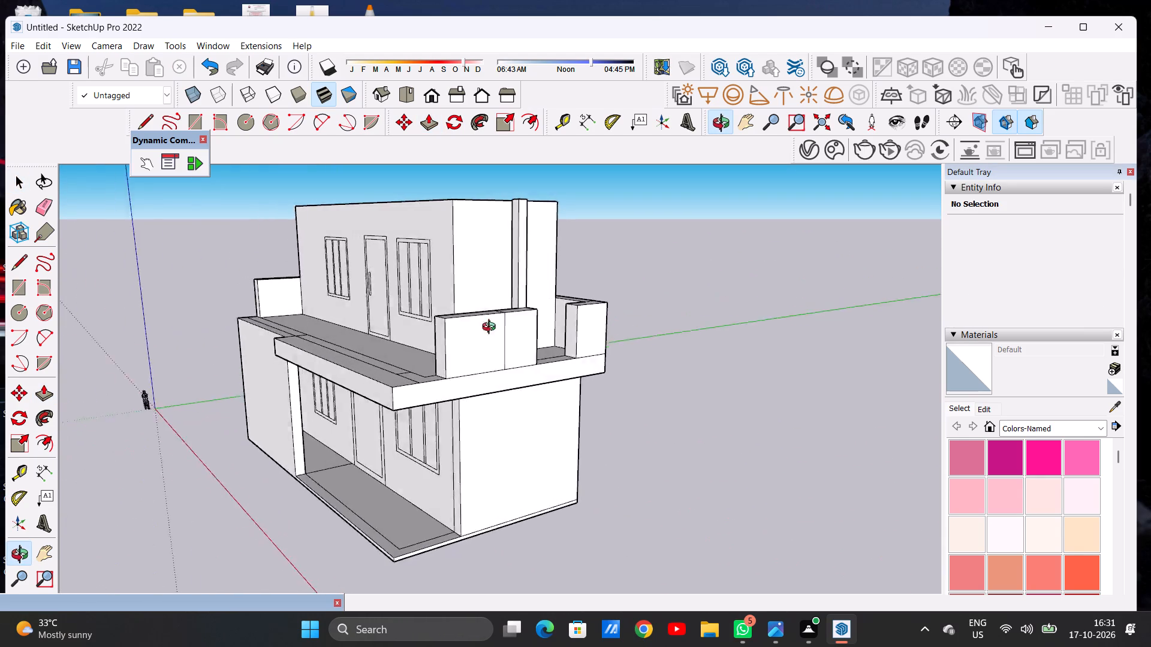
middle_click_drag(492, 328, 342, 331)
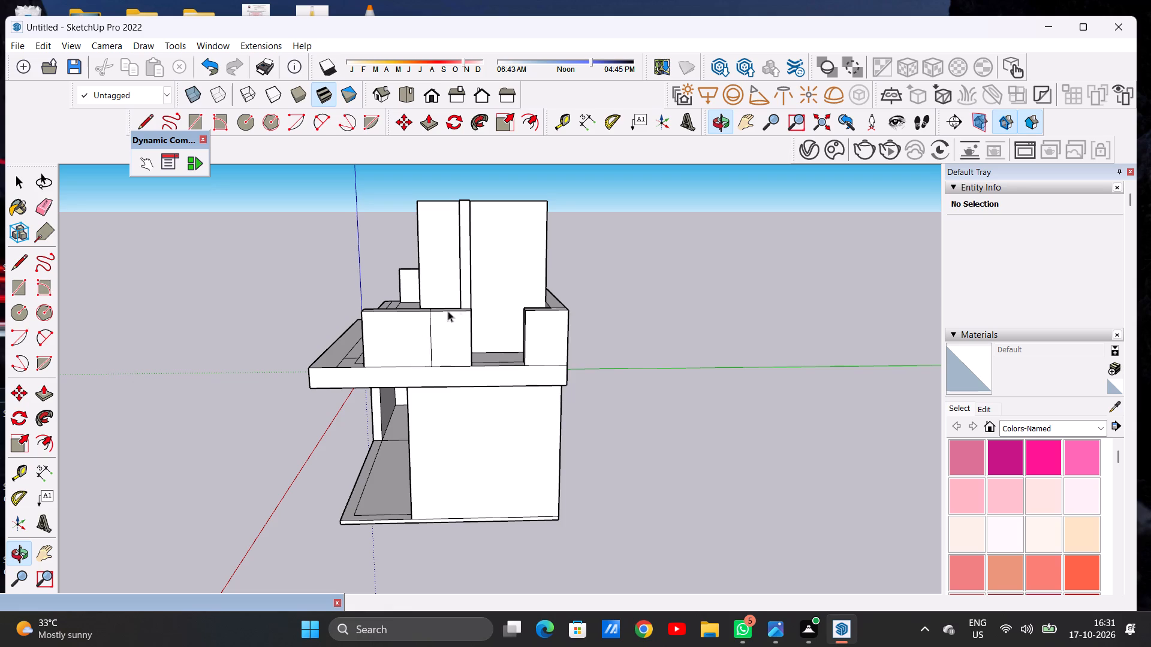
scroll(474, 298, "down", 4)
scroll(511, 310, "up", 1)
scroll(511, 310, "down", 1)
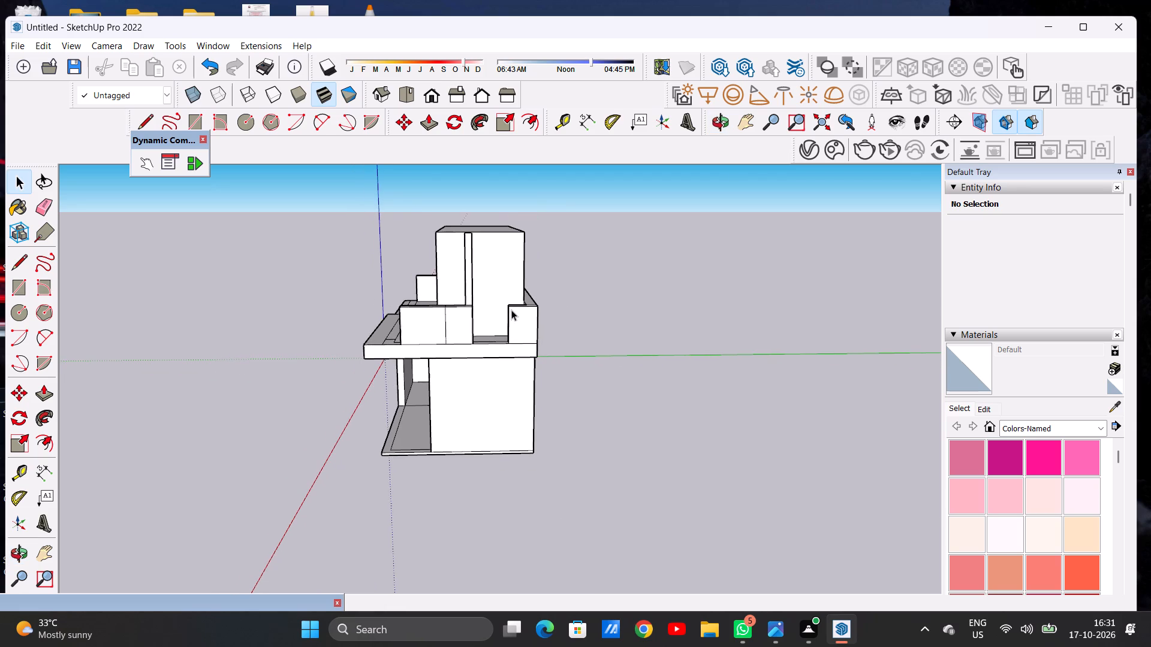
scroll(511, 310, "up", 1)
middle_click_drag(505, 300, 401, 362)
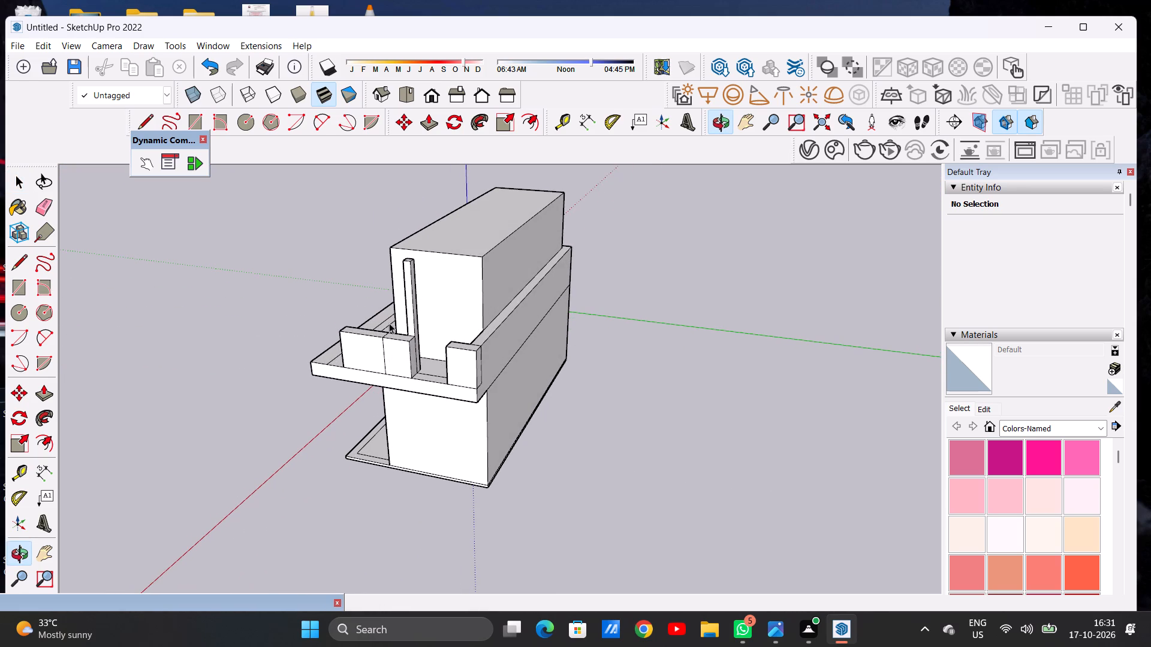
middle_click_drag(388, 322, 520, 315)
middle_click_drag(457, 323, 626, 316)
middle_click_drag(519, 335, 536, 338)
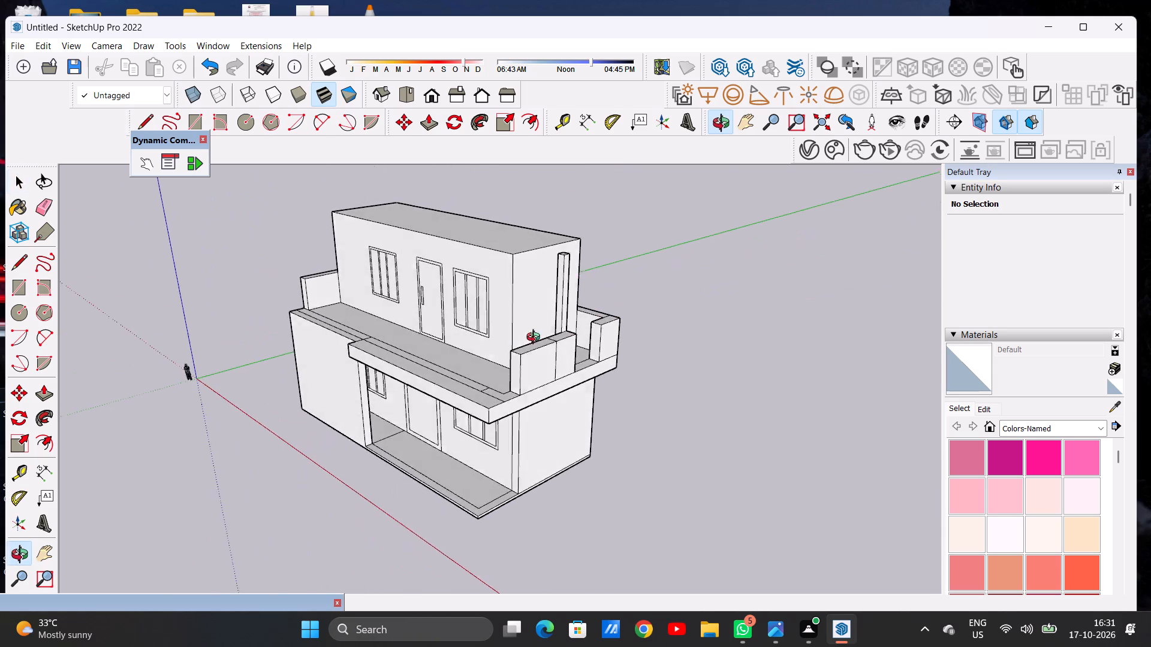
Push/Pull the post's front face slightly forward along the parapet to thicken the post.
middle_click_drag(536, 338, 712, 344)
middle_click_drag(555, 345, 607, 341)
scroll(595, 321, "up", 7)
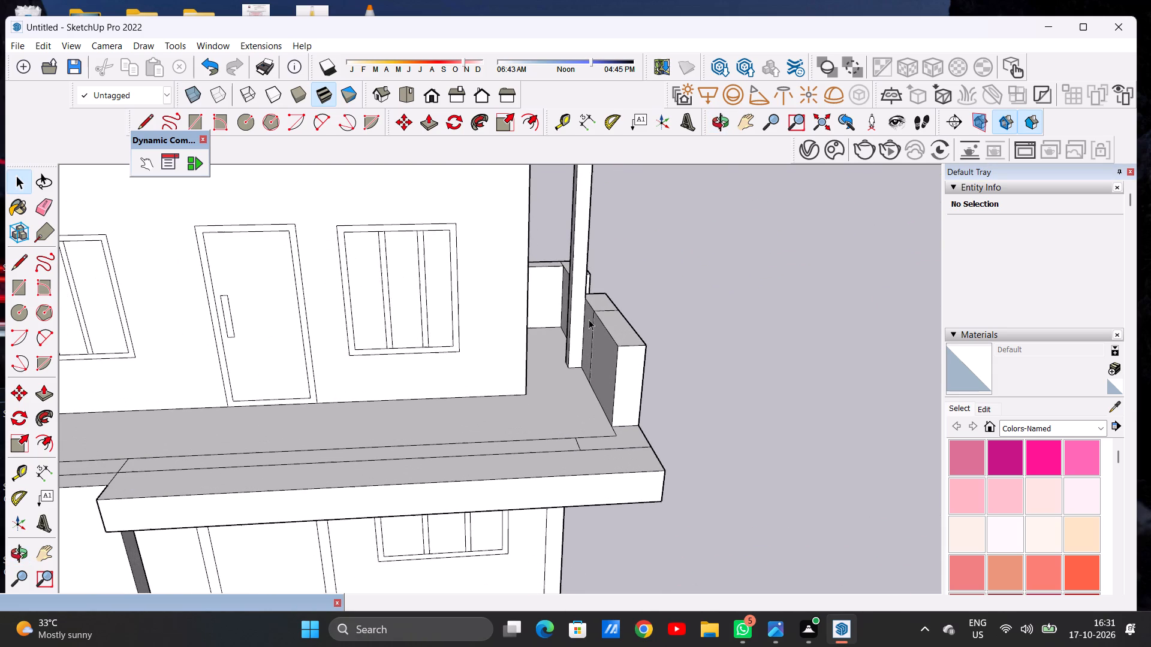
key("p")
scroll(577, 315, "up", 3)
left_click(577, 315)
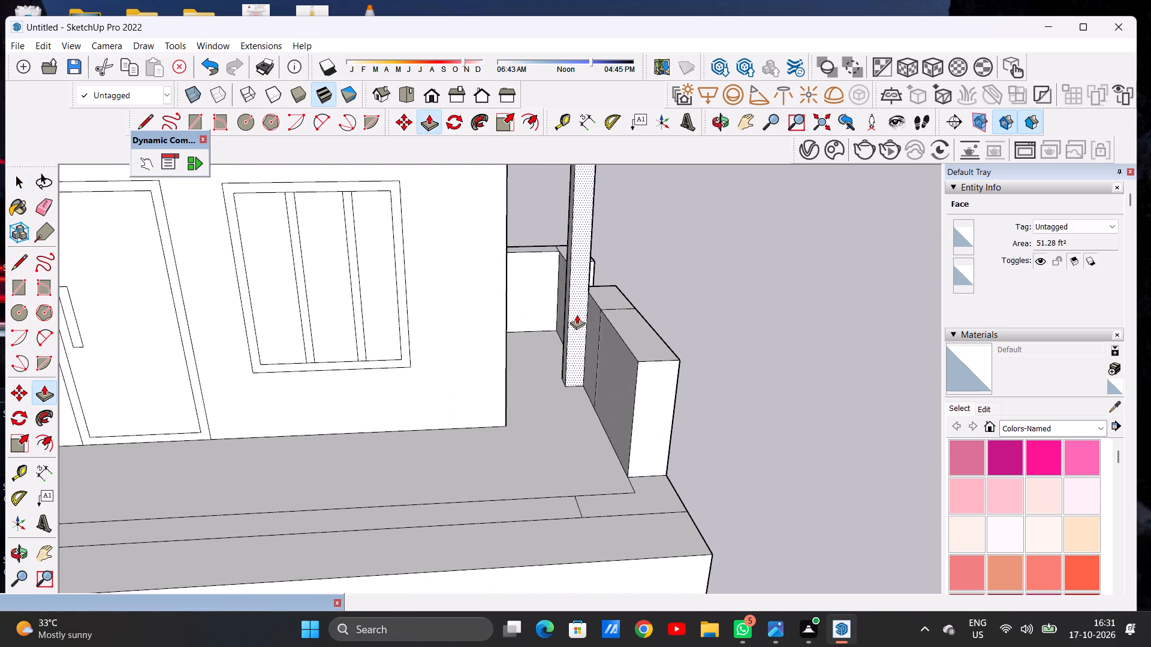
left_click(577, 325)
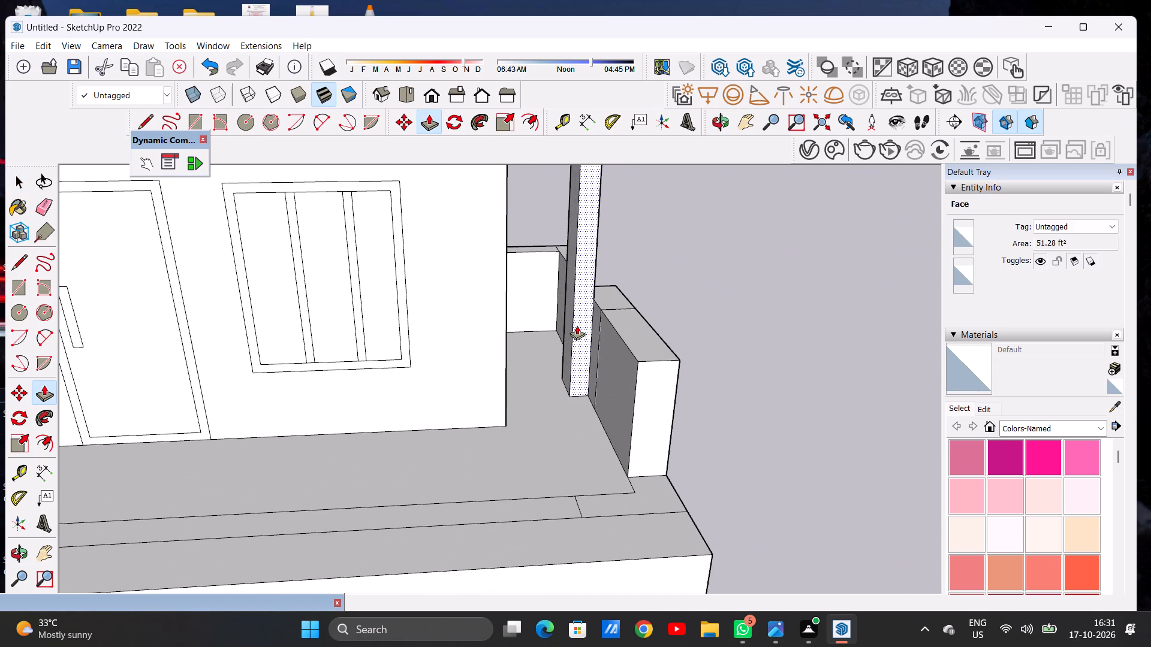
key("space")
Examine the thickened post against the upper storey and parapet from the front corner and the side.
scroll(456, 346, "down", 7)
scroll(475, 336, "up", 1)
scroll(475, 336, "down", 9)
middle_click_drag(629, 306, 393, 252)
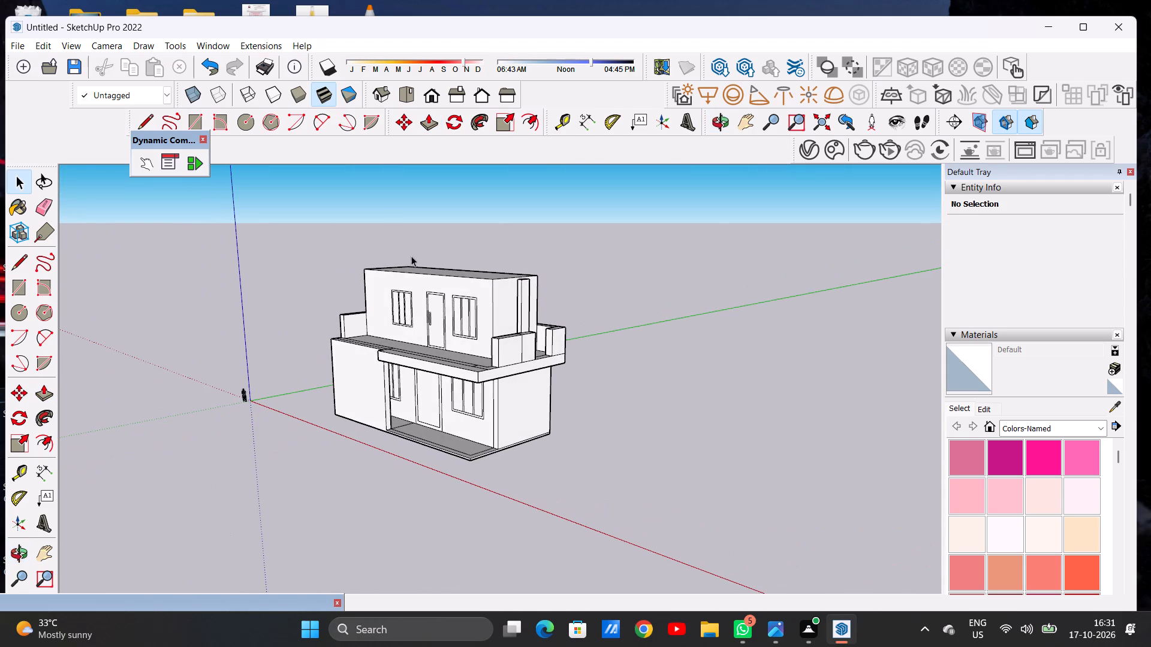
scroll(511, 307, "down", 3)
scroll(523, 316, "up", 6)
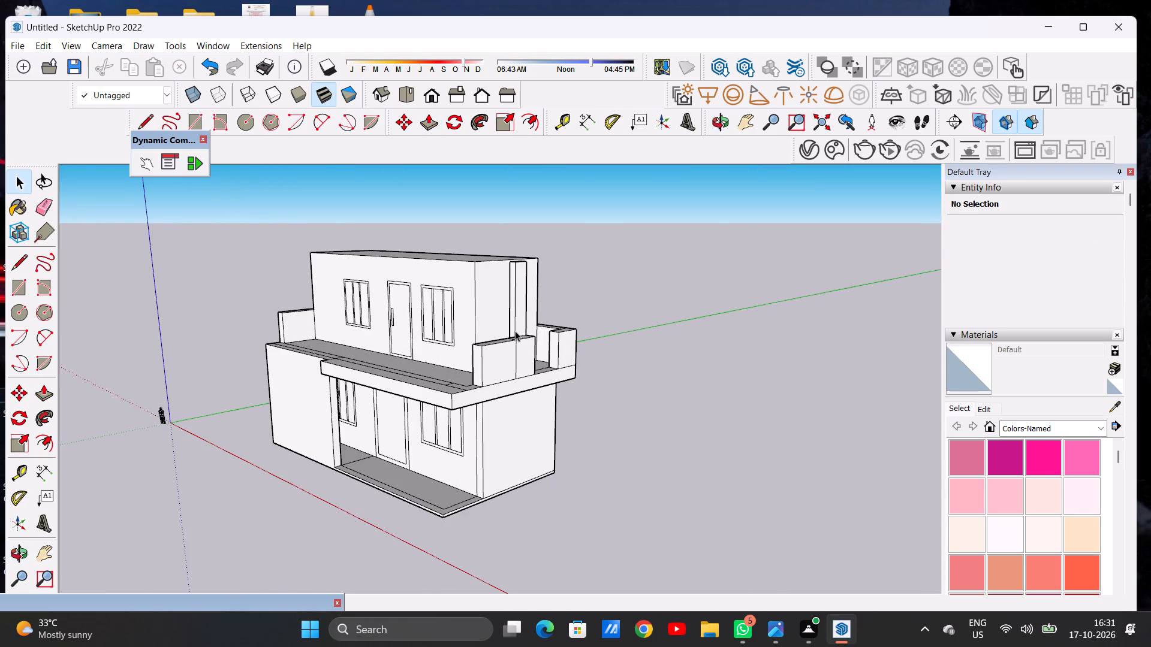
scroll(515, 331, "down", 5)
middle_click_drag(472, 321, 471, 339)
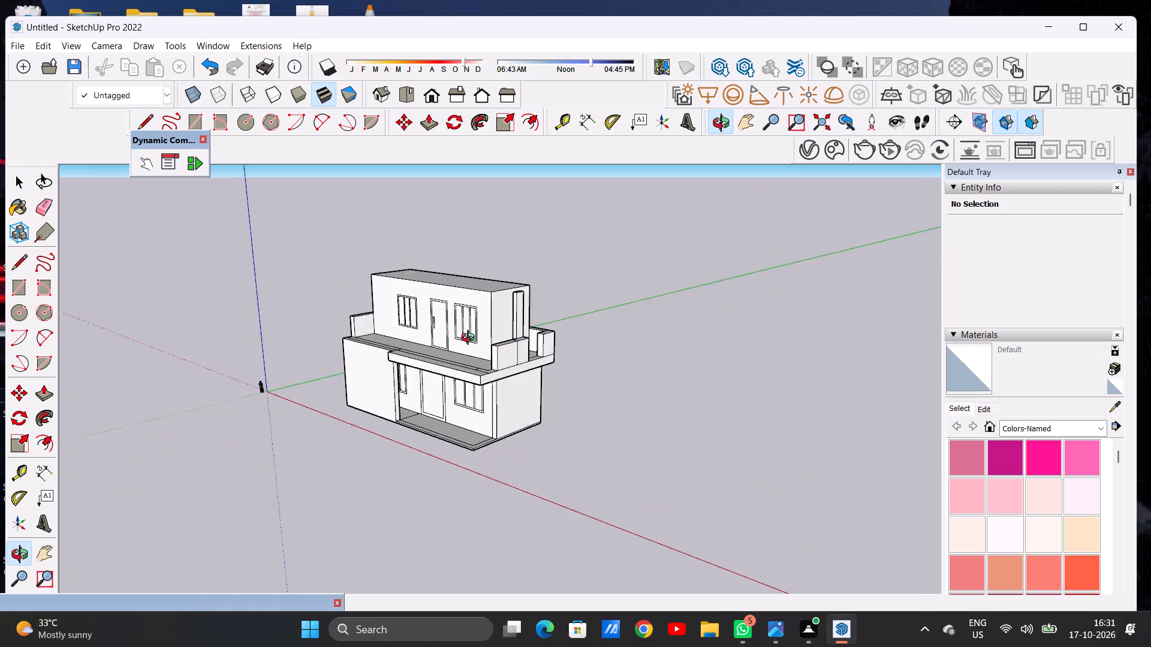
middle_click_drag(471, 339, 262, 341)
scroll(465, 347, "up", 6)
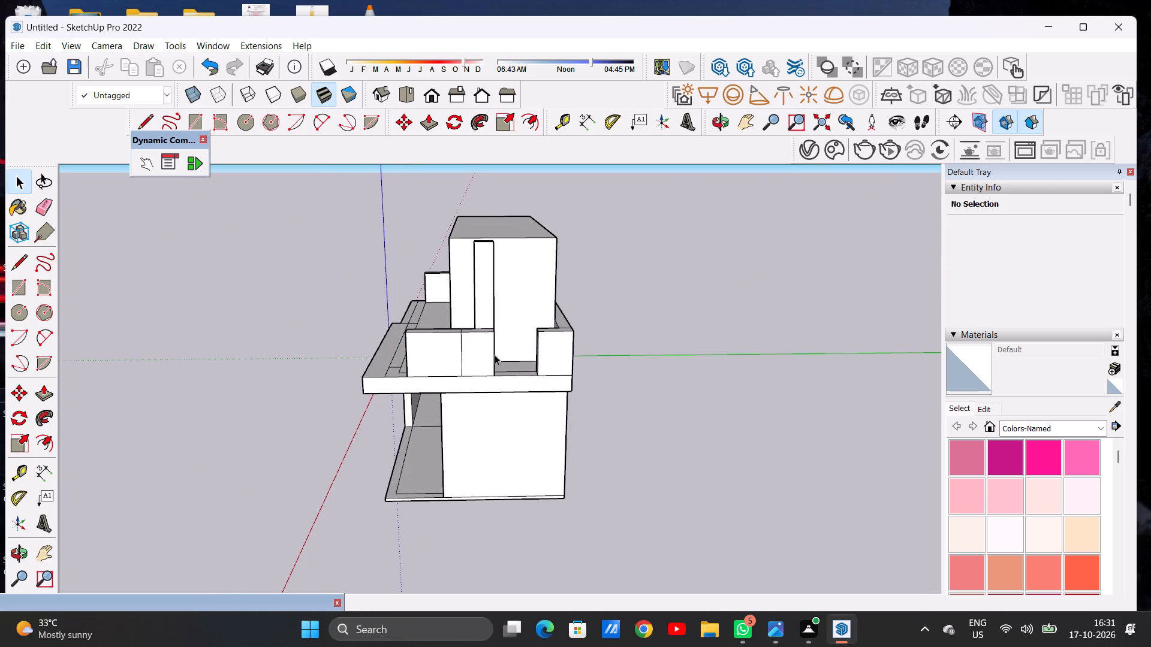
scroll(492, 356, "down", 1)
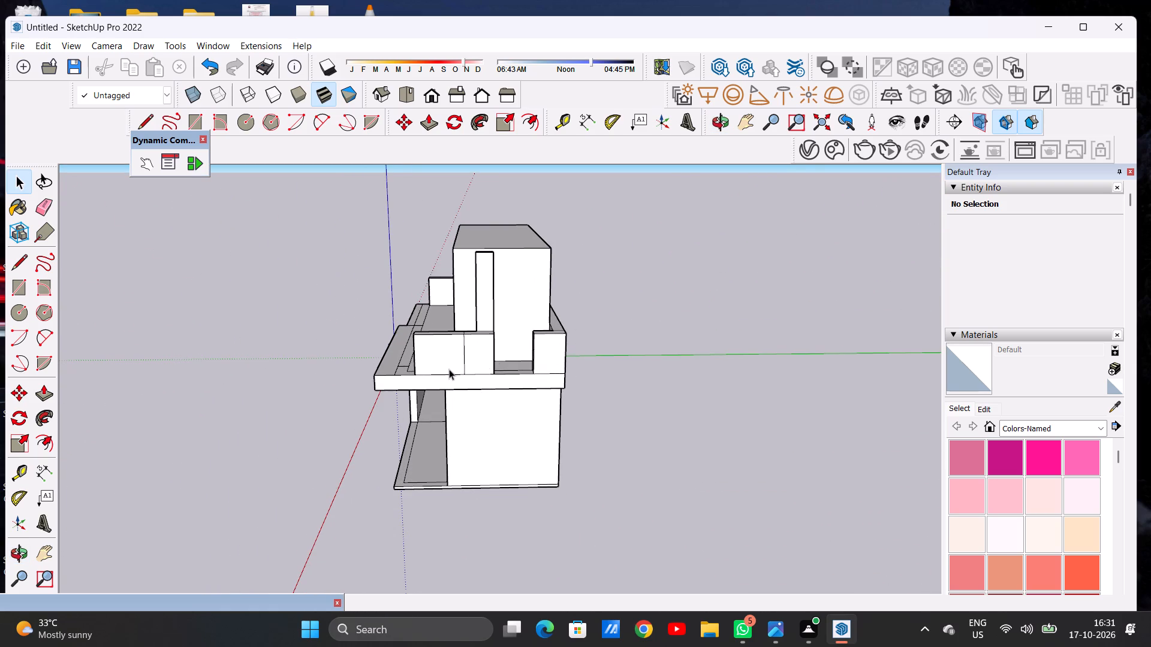
Examine the upper storey's side wall, the terrace post and the parapet gap from the side and the front corner.
middle_click_drag(447, 368, 449, 344)
scroll(448, 344, "up", 2)
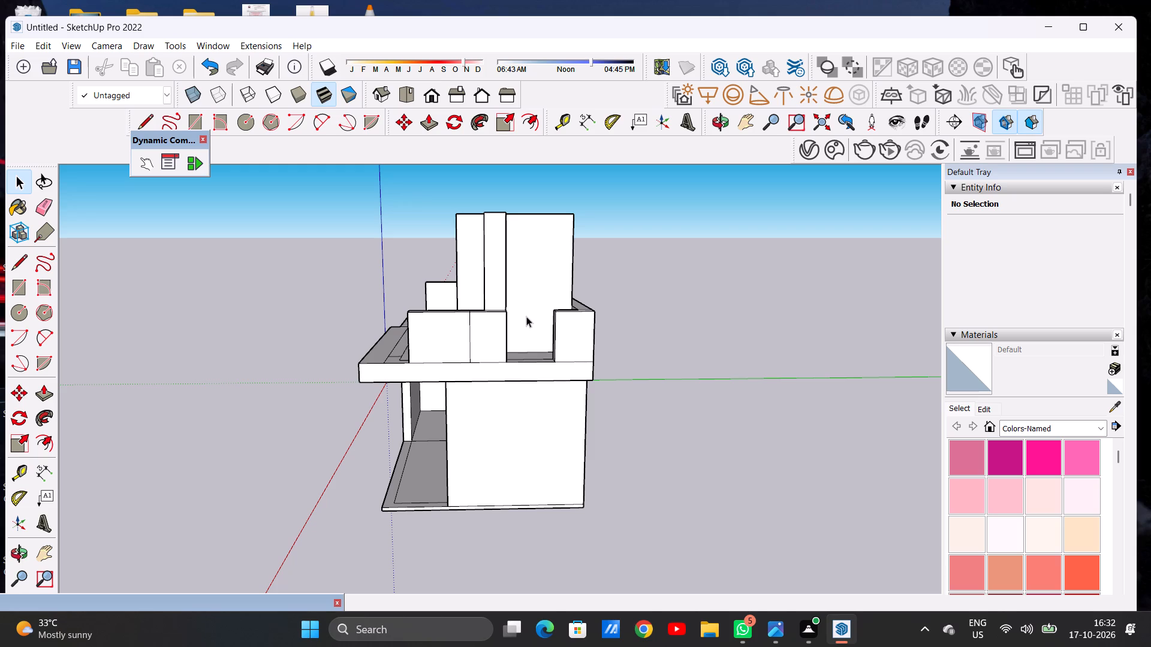
scroll(524, 330, "down", 2)
scroll(432, 323, "up", 3)
middle_click_drag(429, 321, 558, 374)
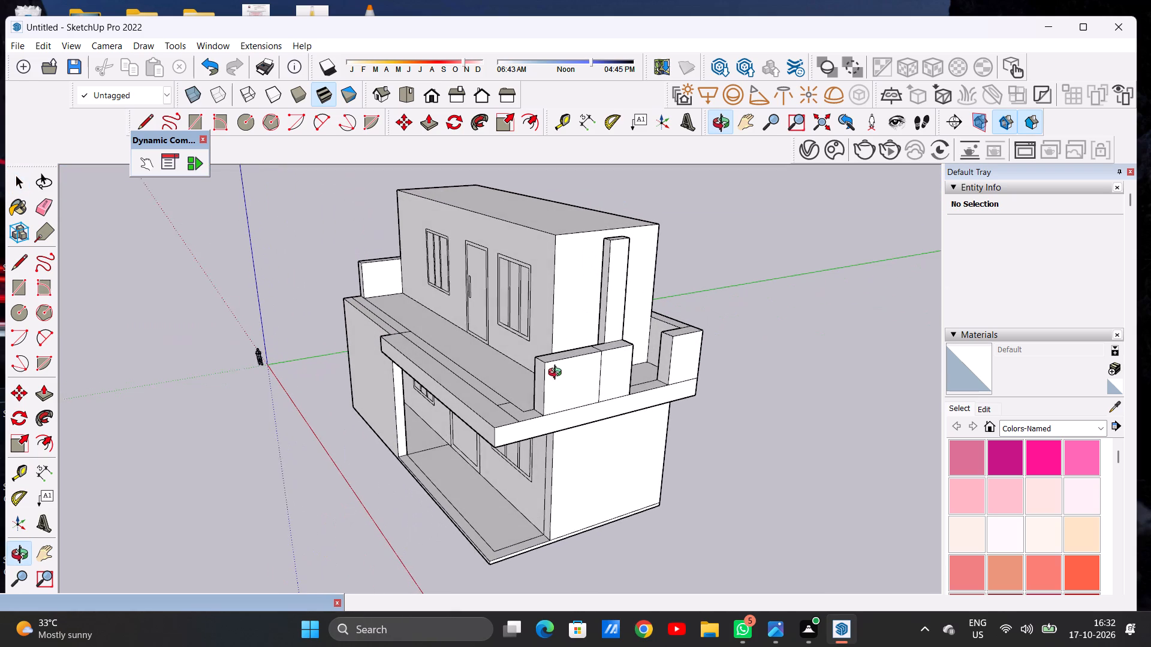
middle_click_drag(558, 374, 558, 375)
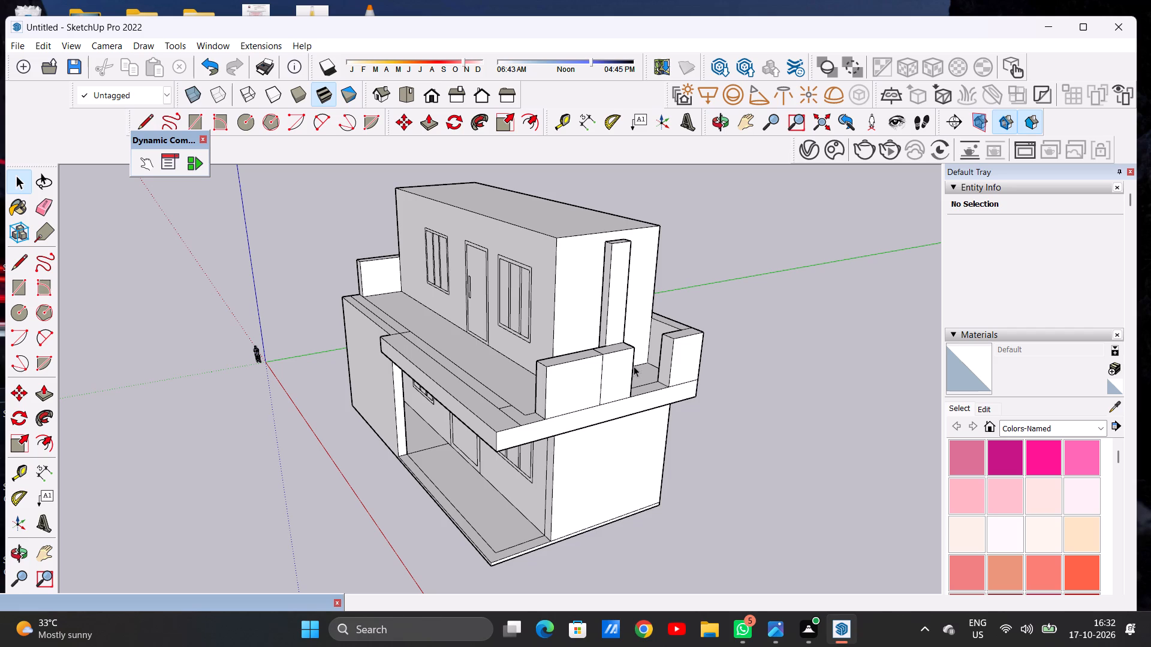
middle_click_drag(634, 366, 586, 367)
scroll(550, 370, "up", 1)
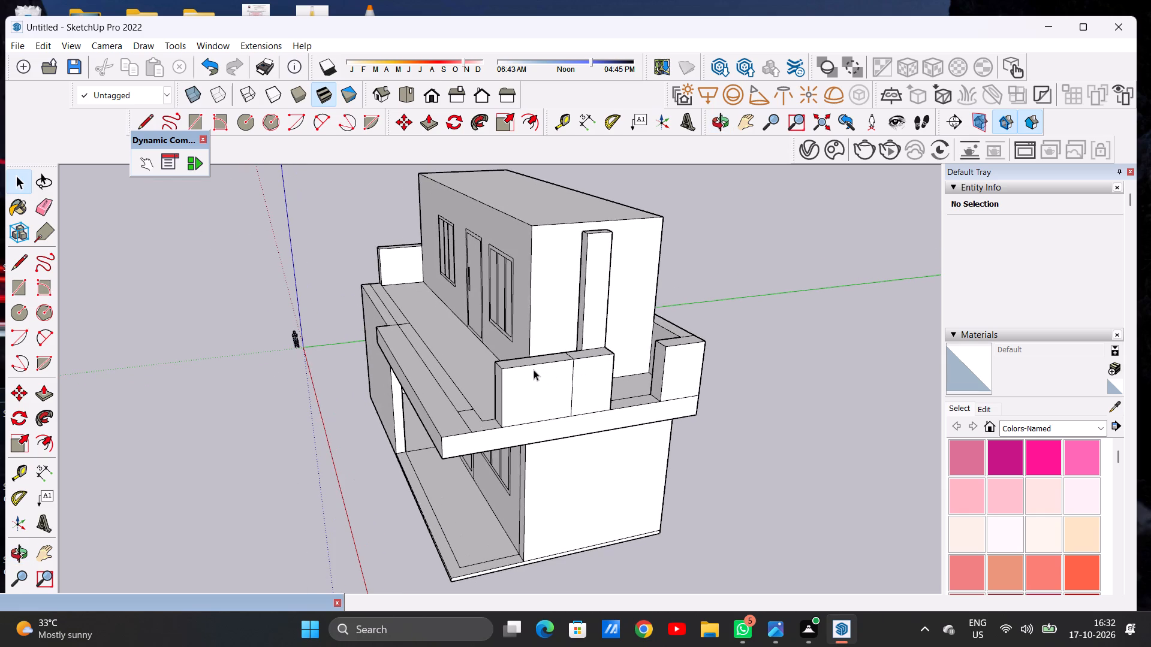
scroll(532, 370, "down", 5)
scroll(580, 349, "up", 2)
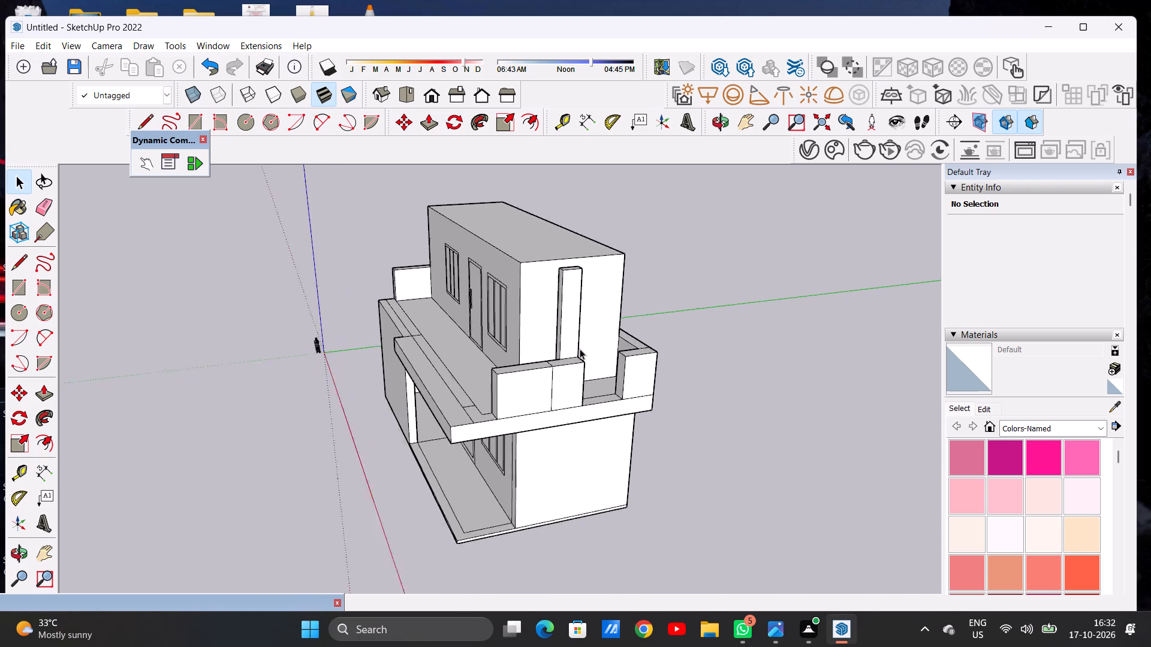
scroll(580, 349, "up", 3)
scroll(571, 376, "down", 2)
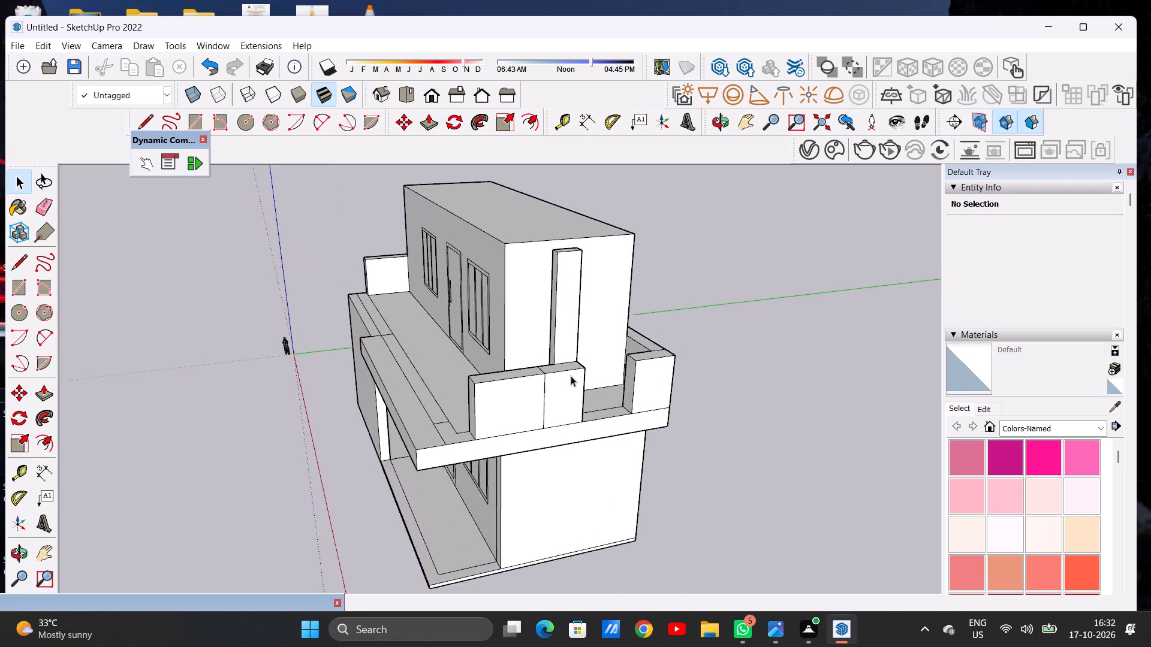
scroll(571, 376, "down", 2)
middle_click_drag(637, 386, 713, 362)
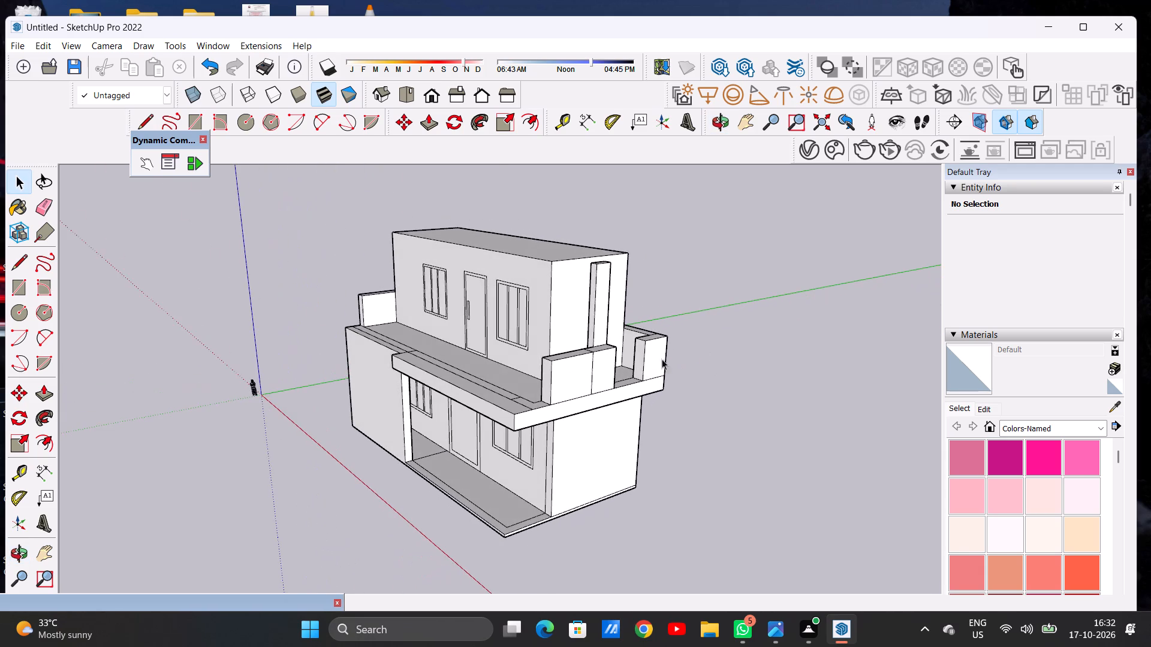
Draw a small circle near the top of the rear parapet segment's end face that looks into the parapet gap.
scroll(629, 359, "up", 9)
middle_click_drag(640, 350, 676, 343)
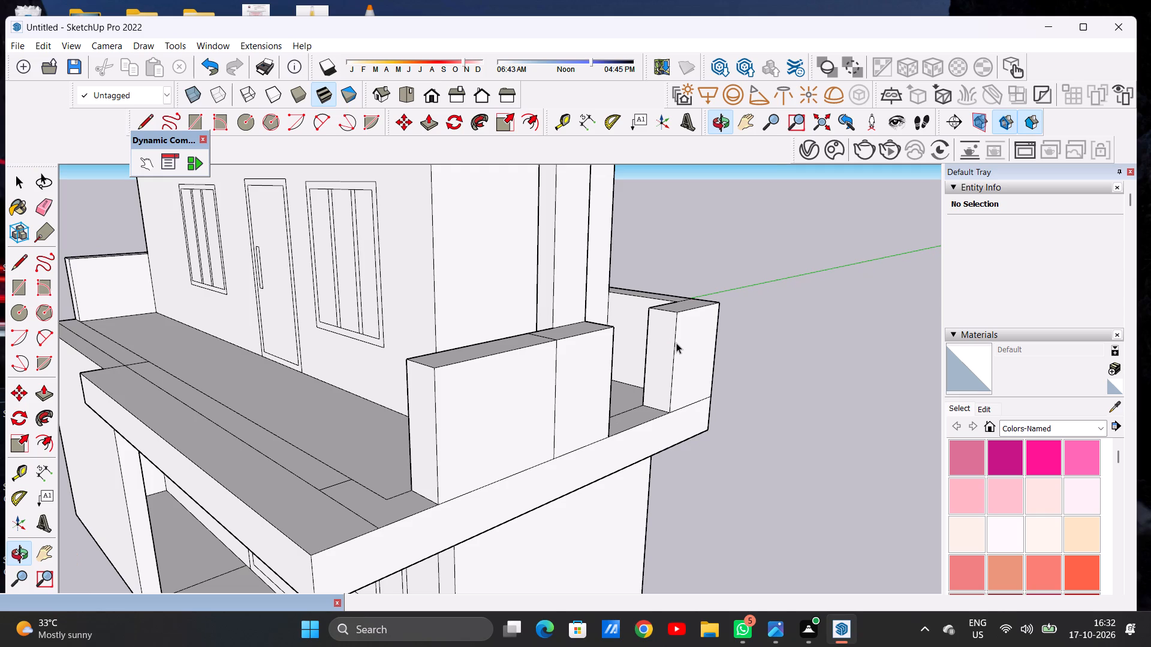
key("c")
scroll(664, 333, "up", 6)
scroll(663, 331, "down", 1)
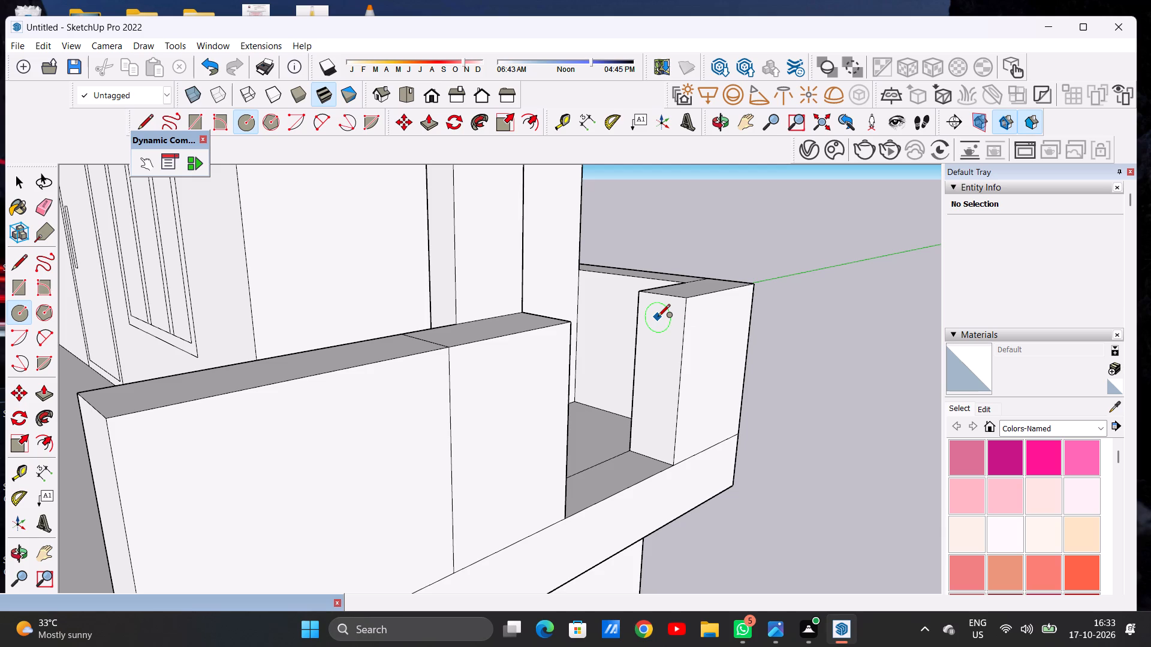
left_click(658, 318)
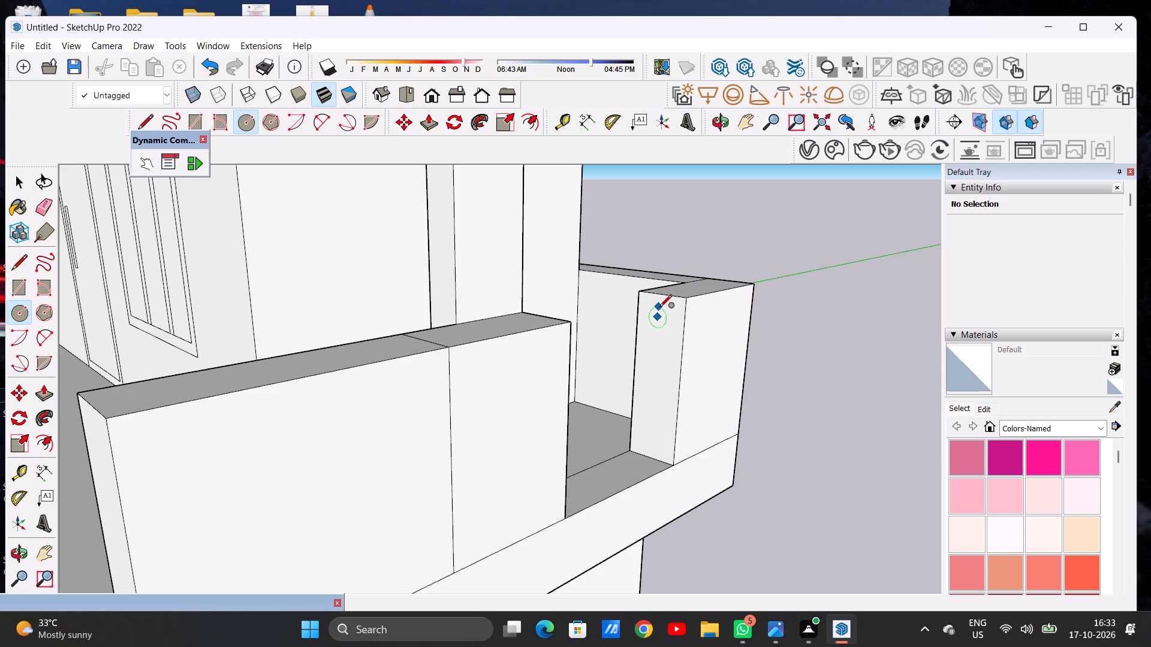
left_click(660, 307)
key("space")
Push/Pull the top of the short parapet segment behind the gap slightly upward.
scroll(601, 355, "down", 13)
scroll(655, 355, "up", 1)
middle_click_drag(654, 355, 574, 433)
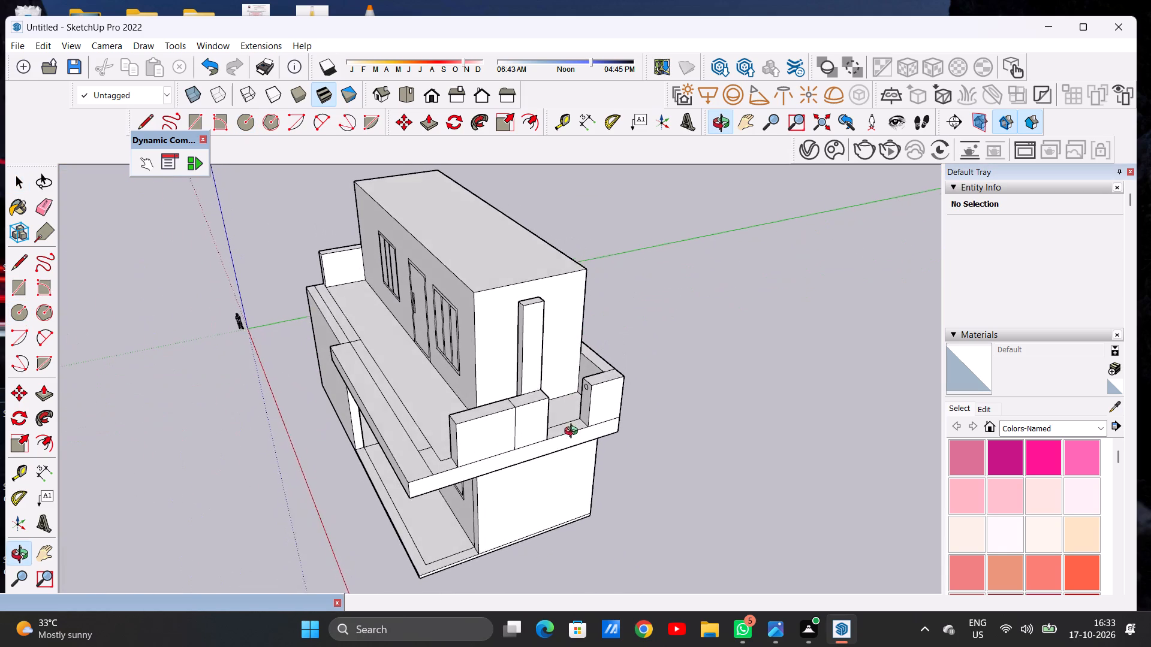
middle_click_drag(574, 433, 574, 434)
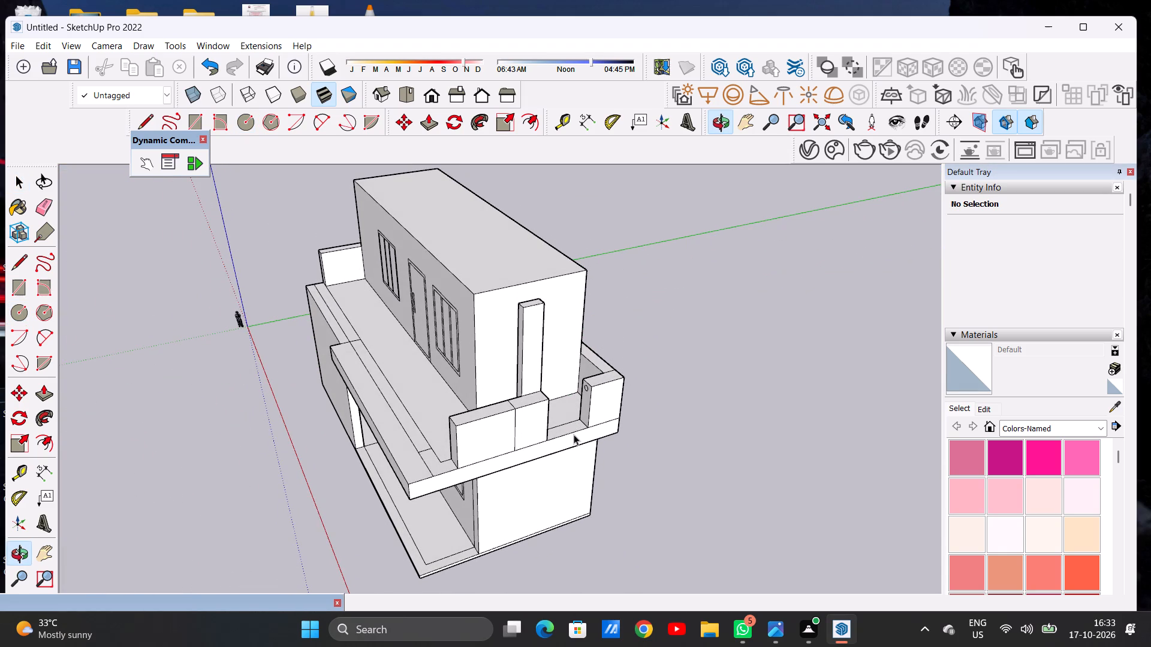
key("space")
scroll(593, 374, "up", 1)
scroll(593, 374, "down", 1)
scroll(593, 374, "up", 4)
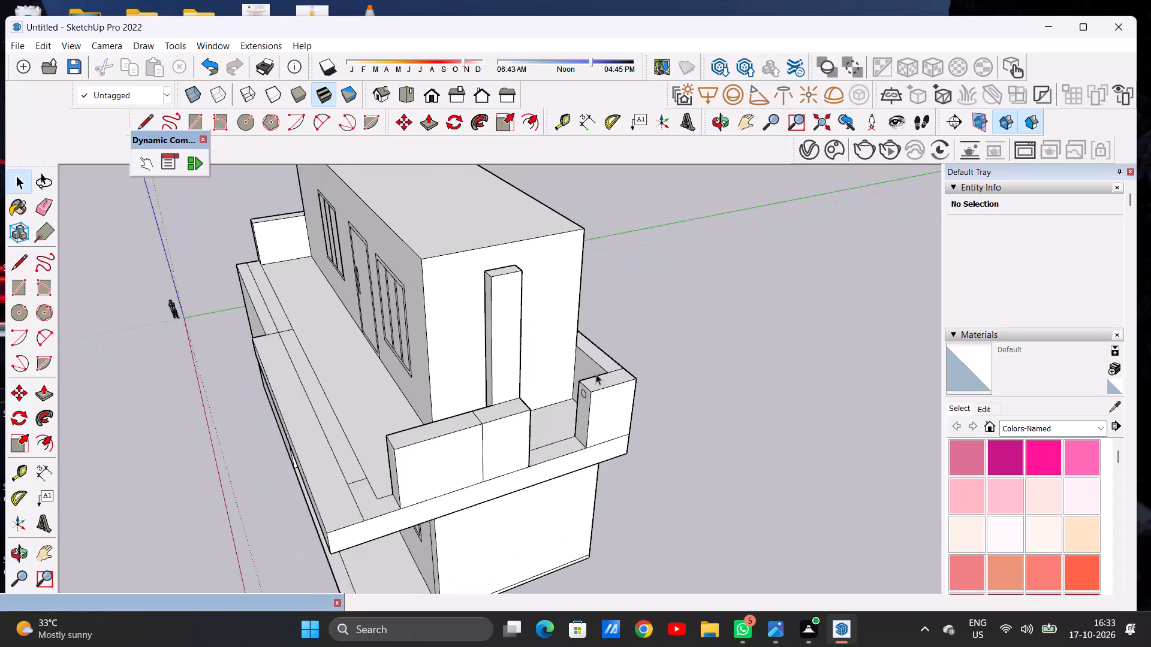
scroll(596, 374, "up", 3)
key("p")
scroll(600, 381, "up", 4)
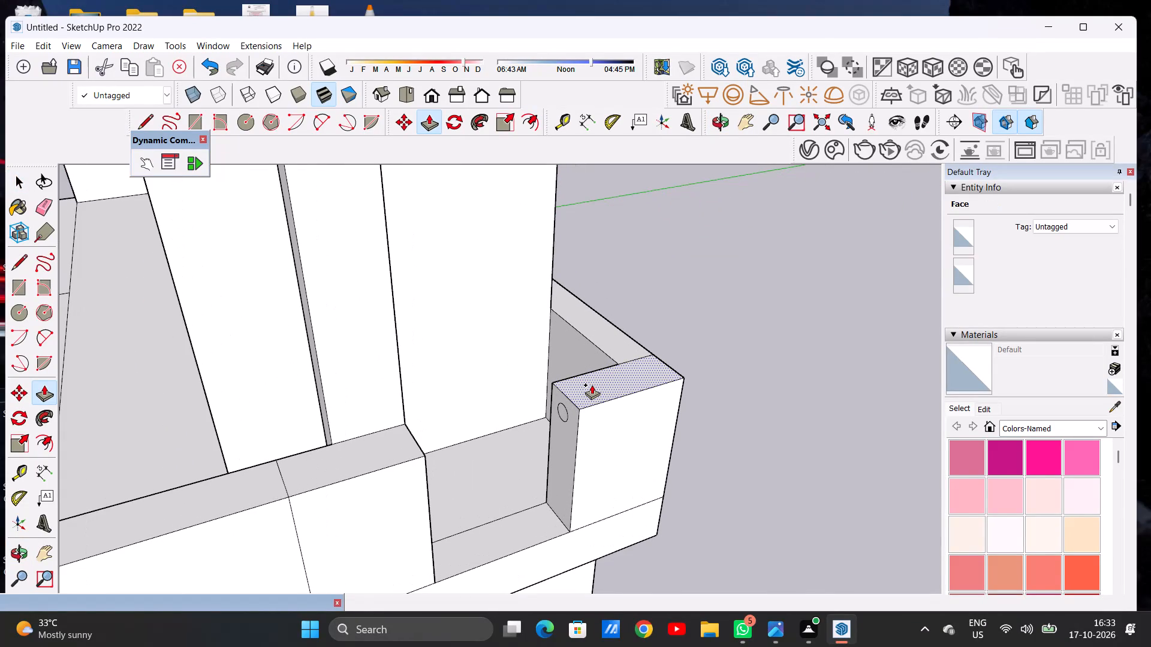
left_click(592, 385)
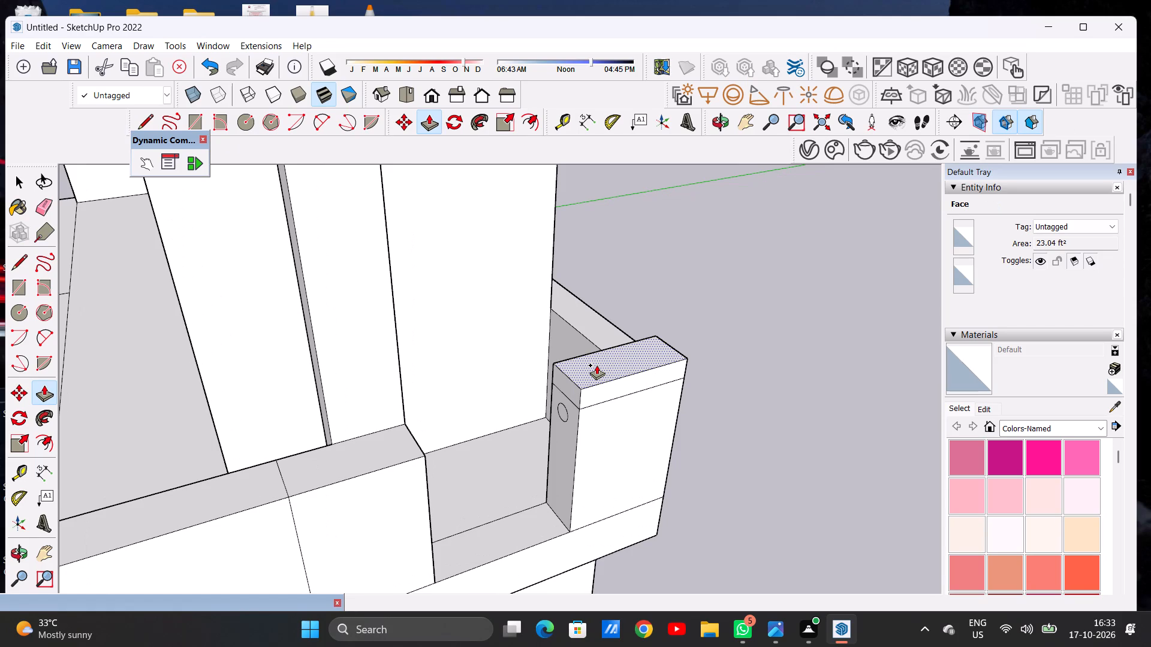
left_click(597, 368)
Push/Pull the adjoining long rear parapet's top up level with the raised corner segment.
middle_click_drag(596, 392, 614, 432)
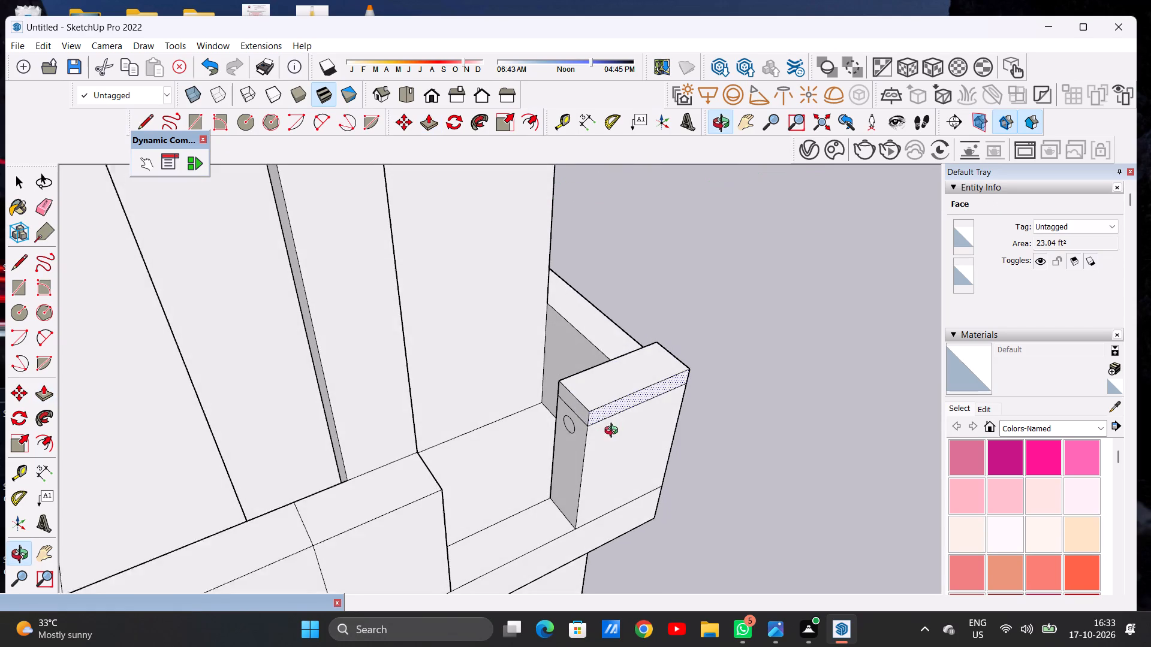
middle_click_drag(614, 432, 615, 434)
scroll(622, 329, "up", 6)
left_click(628, 347)
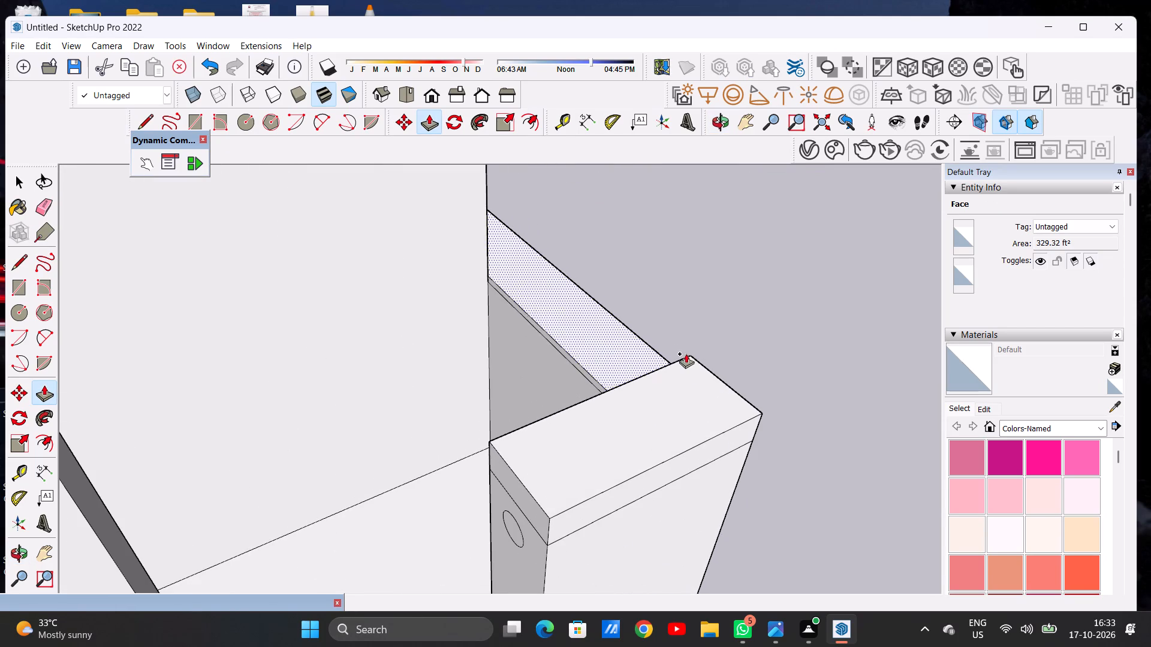
left_click(686, 353)
Push/Pull the top of the short parapet segment in front of the gap up level with the raised segment opposite.
scroll(618, 353, "down", 20)
scroll(618, 353, "down", 1)
scroll(580, 374, "up", 9)
scroll(576, 366, "down", 1)
scroll(576, 366, "up", 2)
left_click(577, 366)
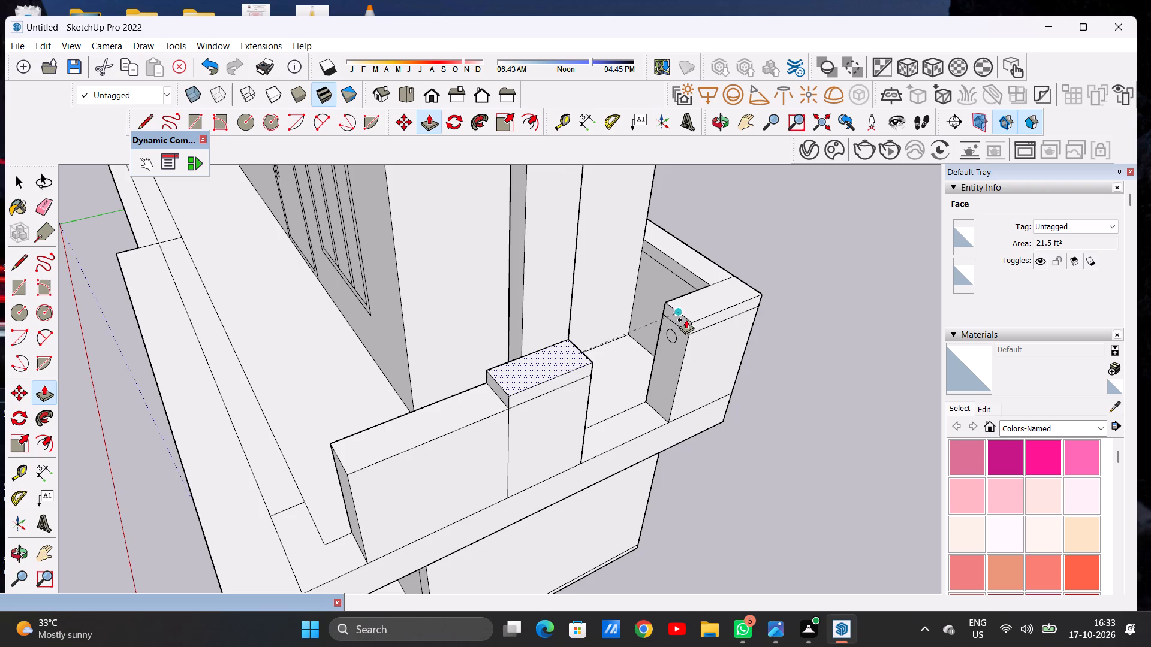
left_click(686, 318)
scroll(471, 400, "up", 4)
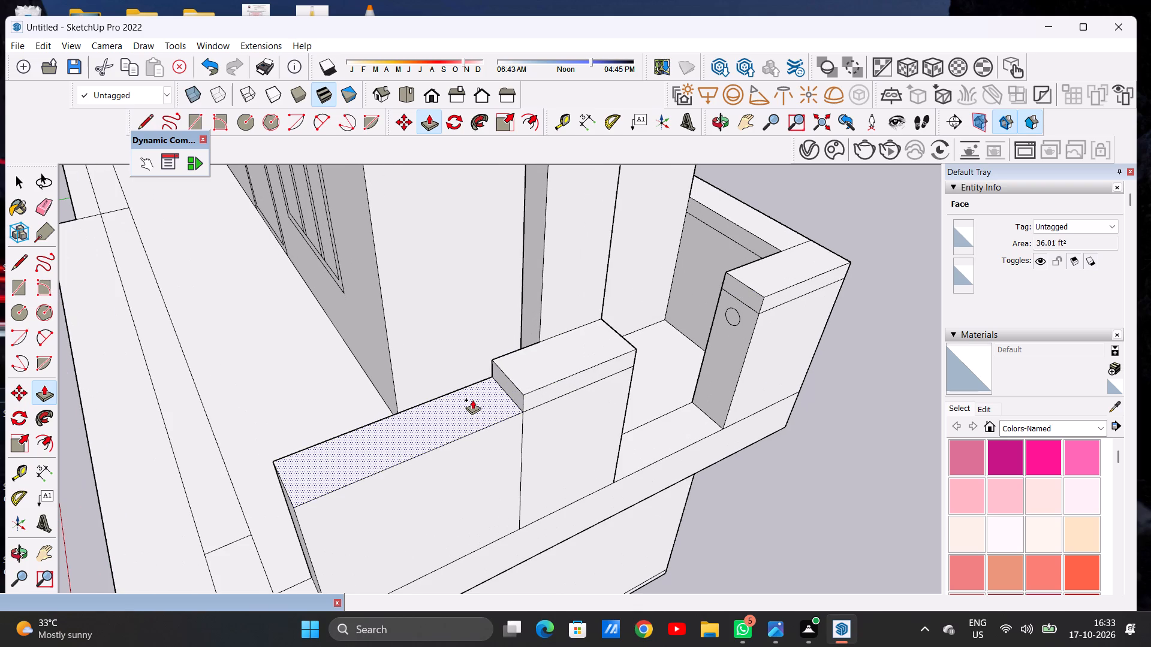
key("space")
Push/Pull the L-shaped slab face at the terrace's front corner, beside the side parapet, up into a tall post.
scroll(583, 382, "down", 12)
scroll(578, 368, "up", 1)
scroll(578, 368, "down", 1)
middle_click_drag(595, 391, 463, 350)
scroll(592, 390, "up", 1)
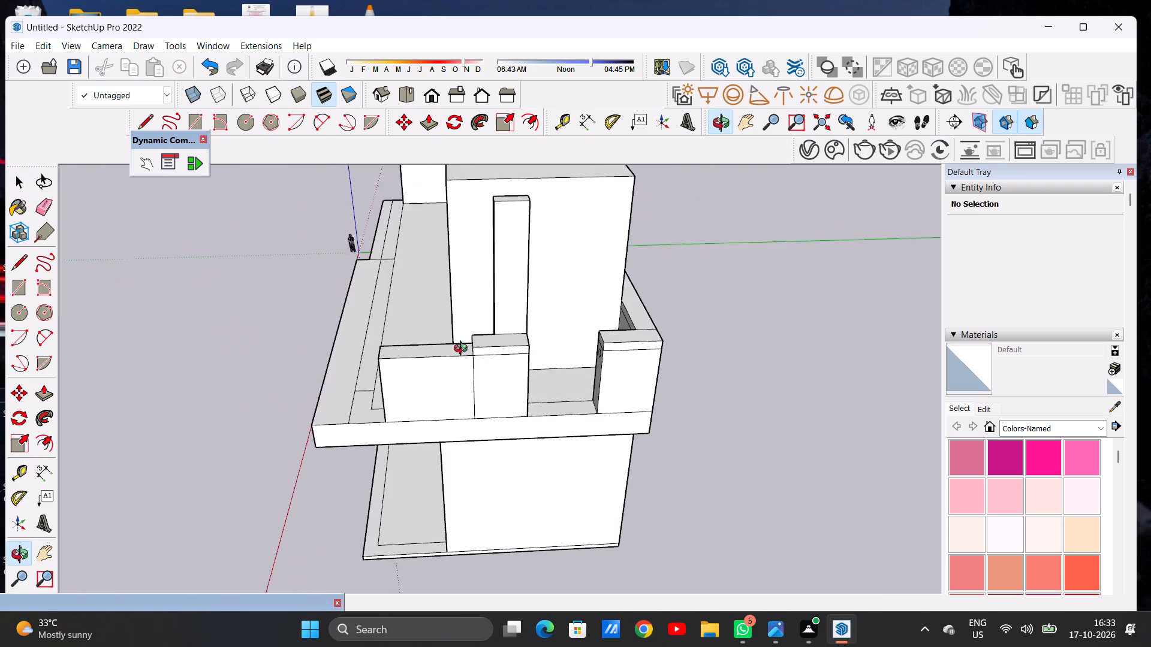
middle_click_drag(463, 350, 601, 350)
scroll(517, 409, "down", 4)
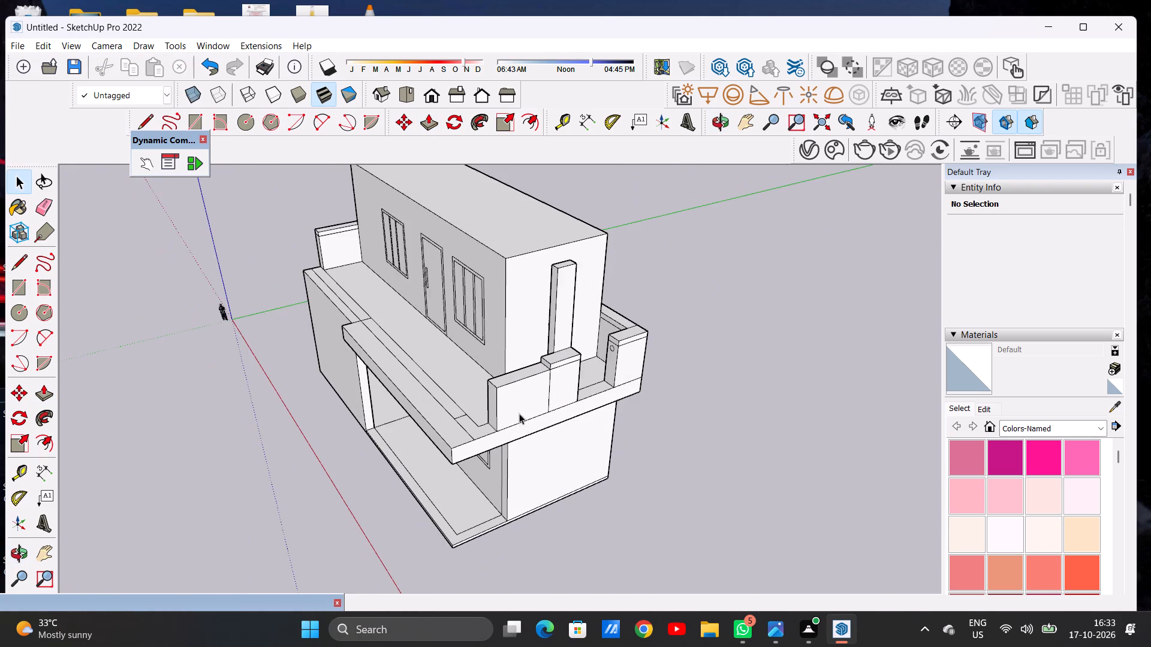
scroll(491, 428, "up", 5)
middle_click_drag(459, 442, 477, 473)
scroll(478, 471, "up", 2)
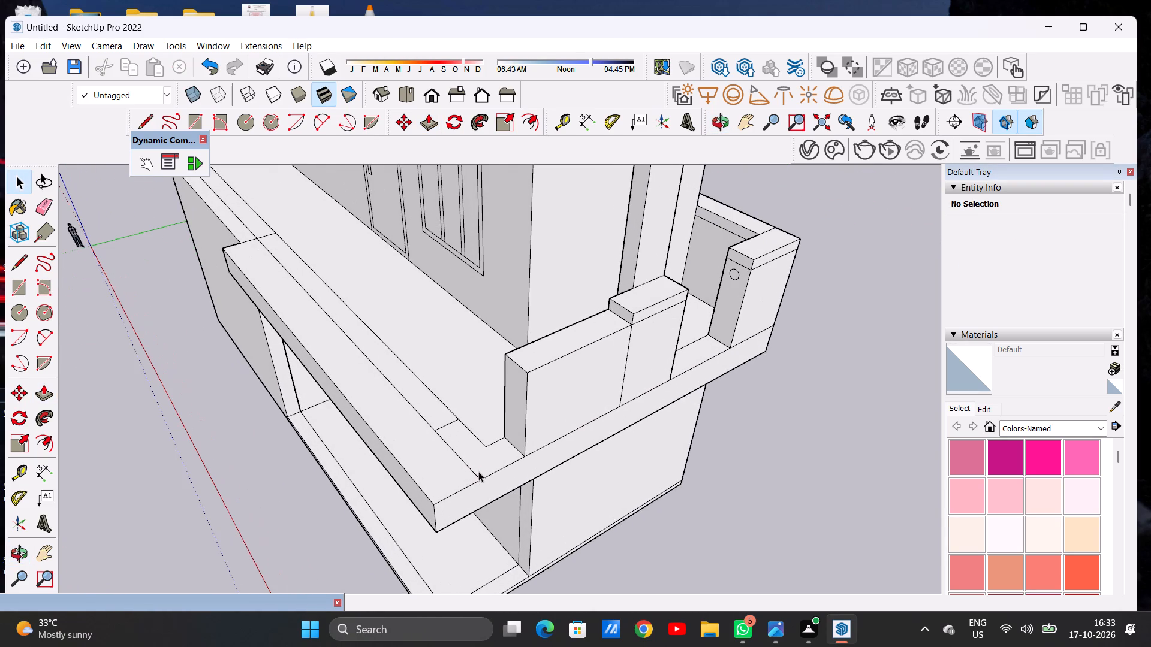
key("p")
scroll(494, 452, "up", 1)
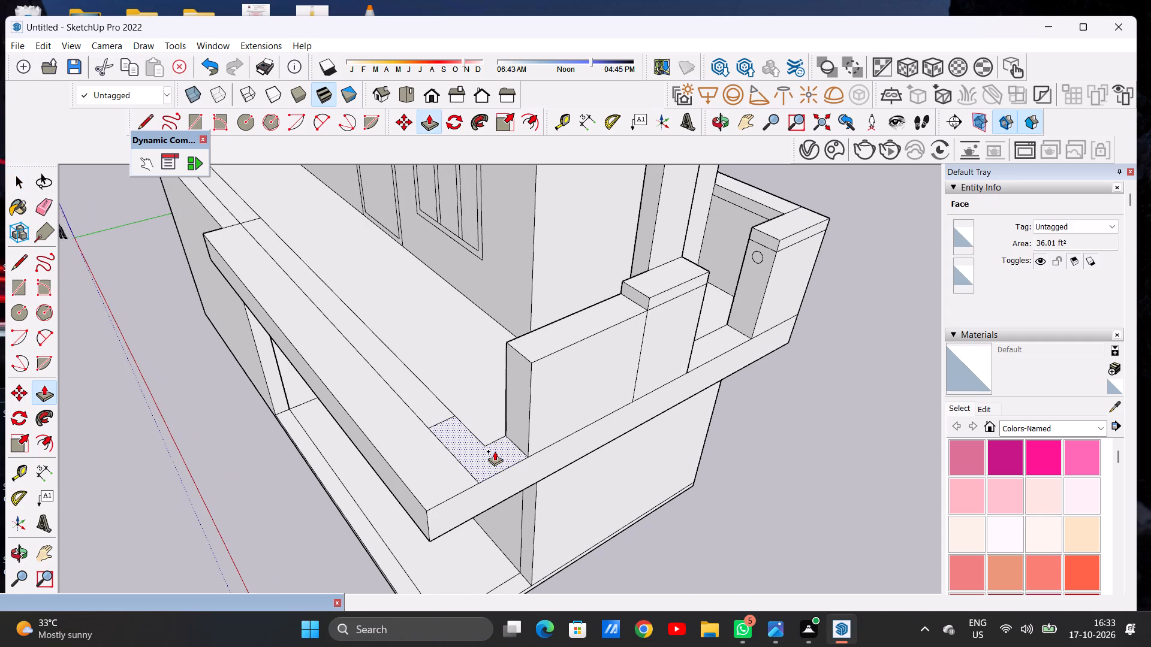
left_click(495, 451)
scroll(480, 338, "down", 11)
scroll(489, 225, "up", 3)
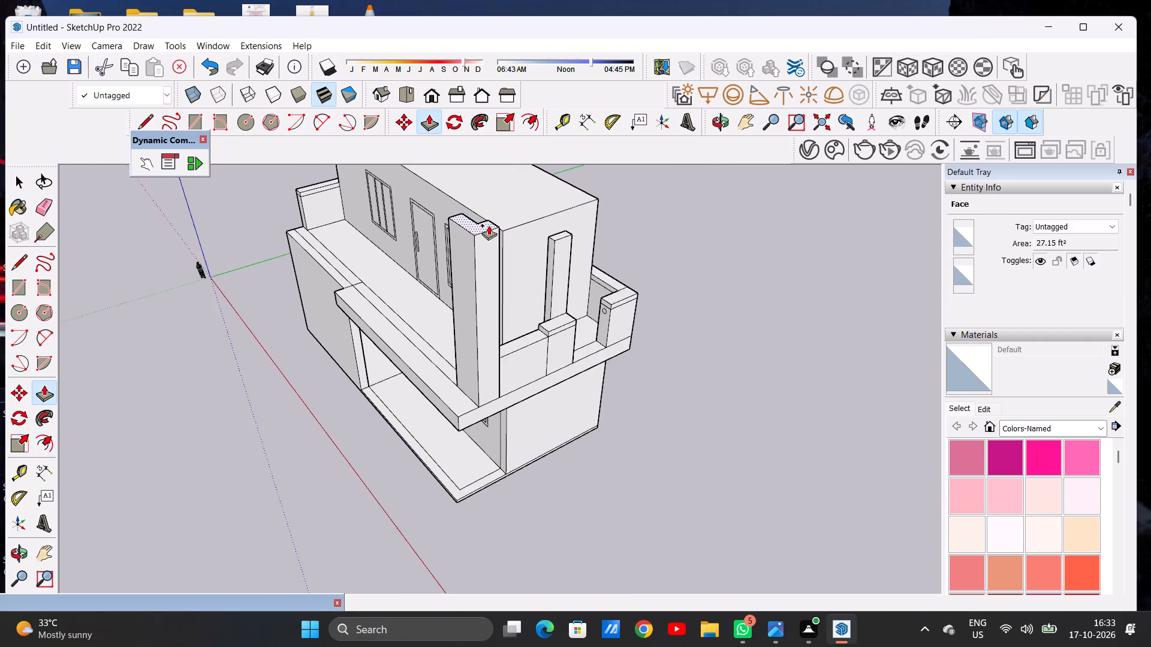
left_click(510, 233)
key("space")
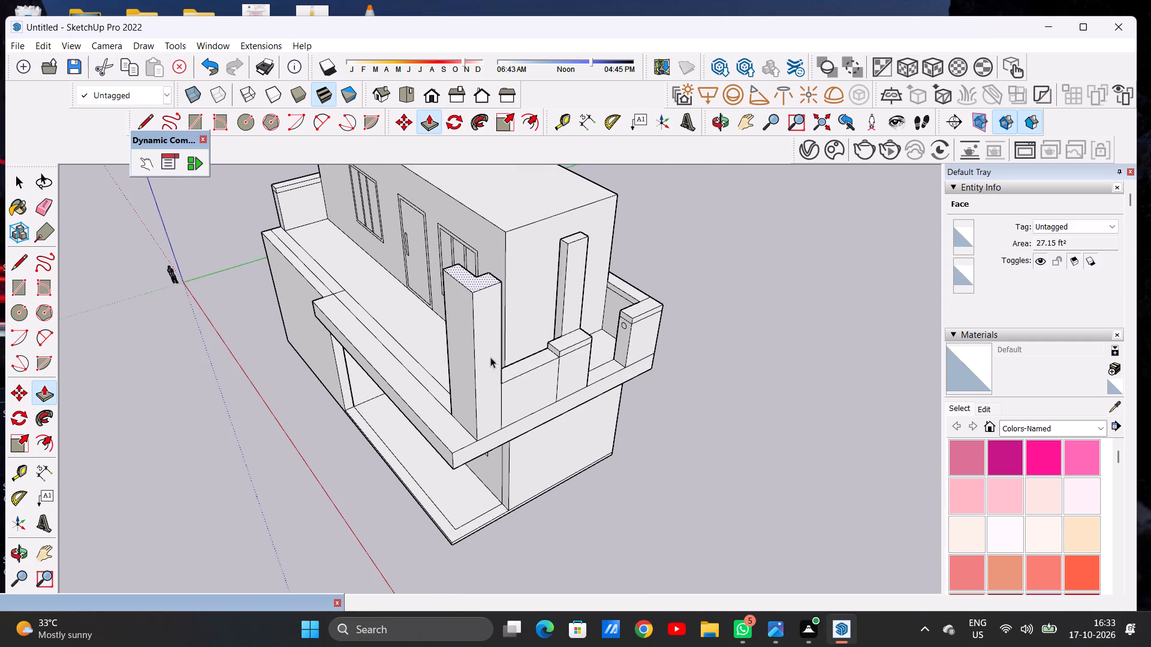
Copy the circle on the parapet's gap-side end face straight down to near the bottom of that face.
scroll(488, 403, "down", 7)
middle_click_drag(520, 395, 425, 354)
scroll(539, 374, "up", 4)
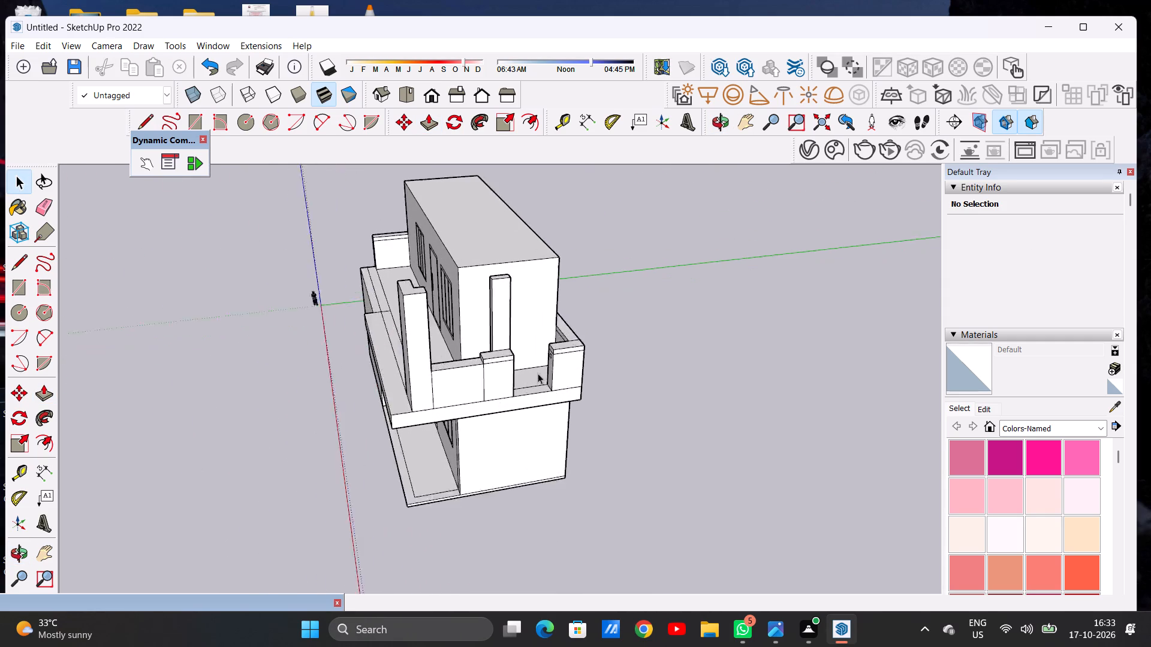
scroll(538, 373, "up", 2)
middle_click_drag(512, 366, 610, 341)
scroll(601, 333, "up", 8)
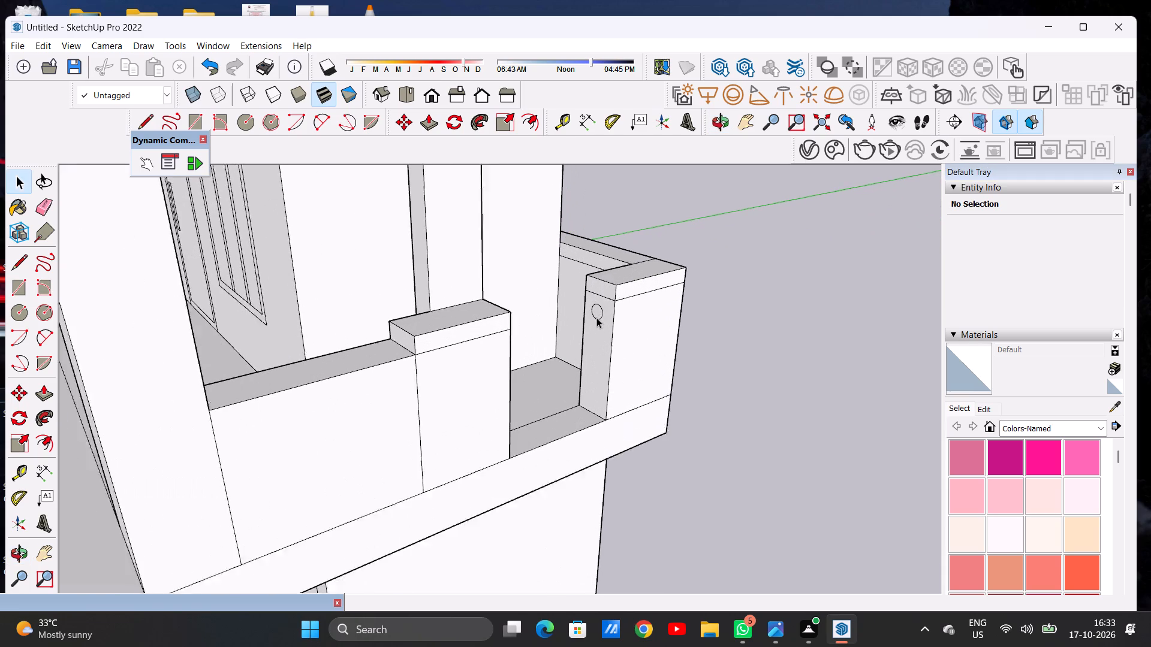
scroll(596, 318, "up", 2)
double_click(597, 313)
key("m")
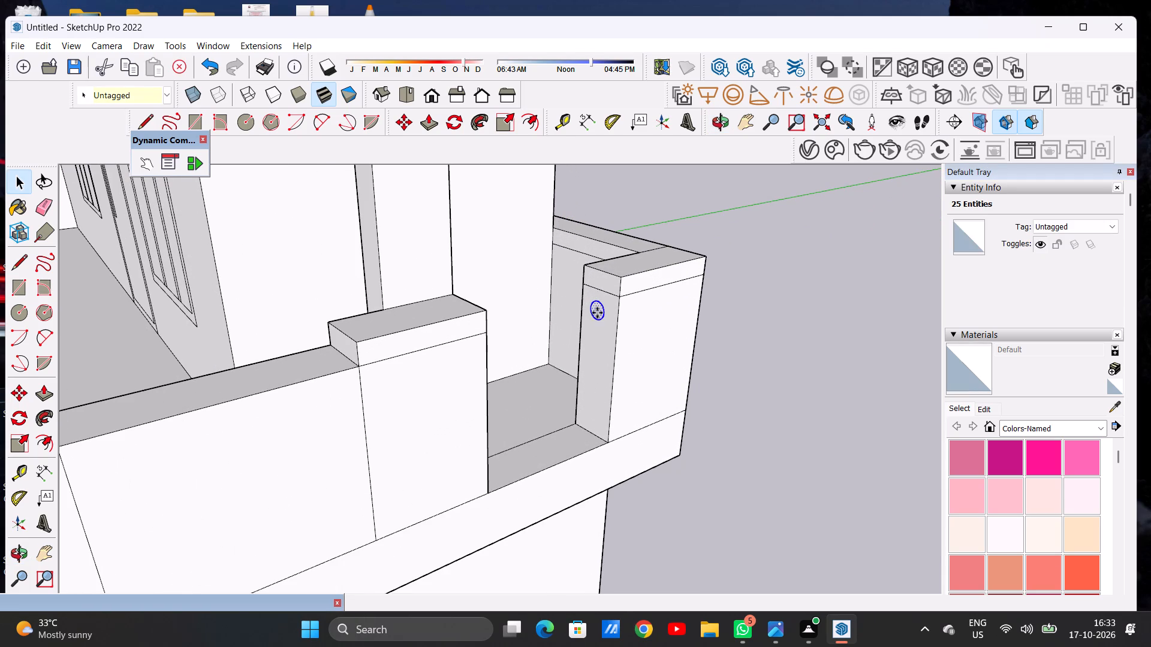
middle_click_drag(589, 381, 607, 369)
scroll(603, 318, "up", 5)
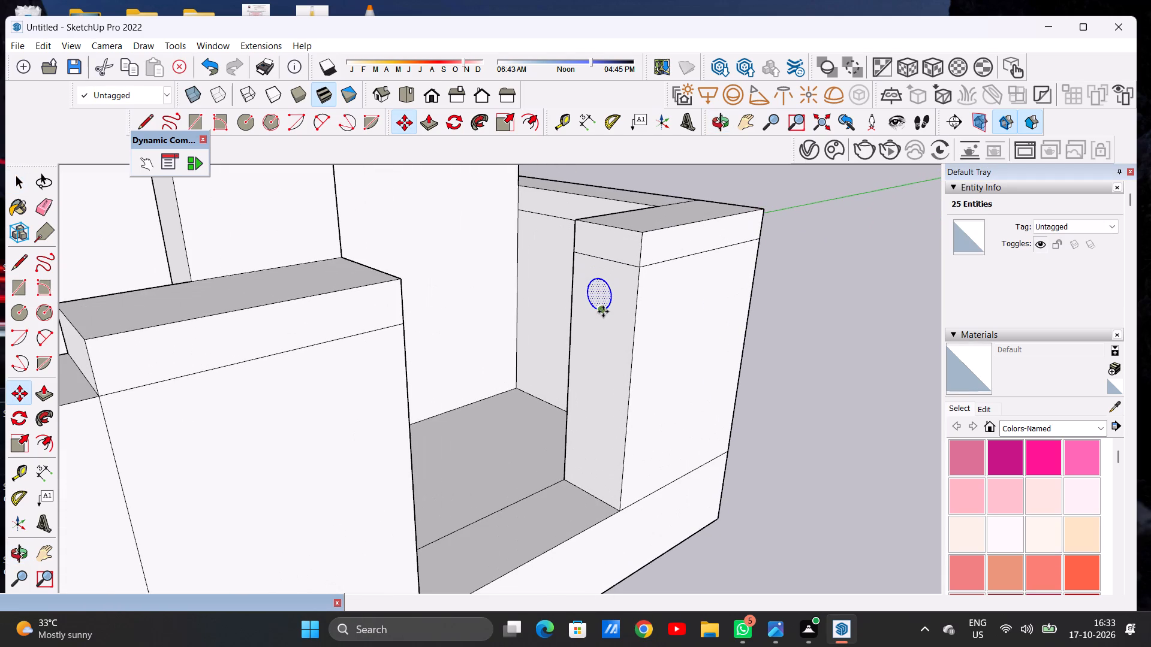
left_click(603, 312)
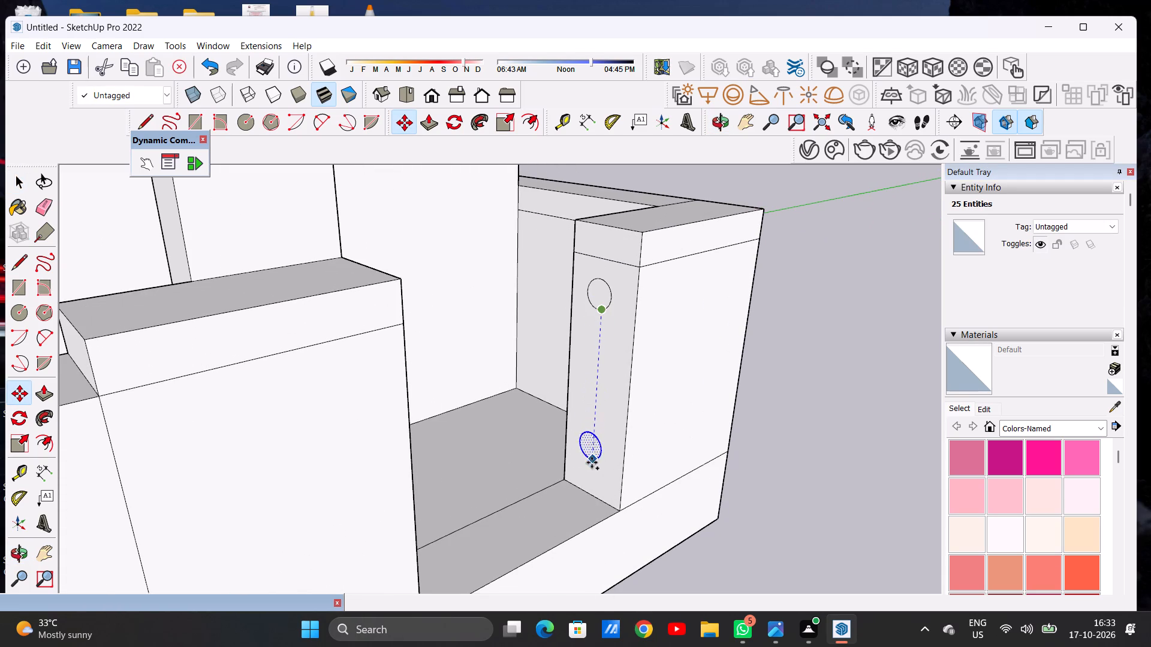
left_click(588, 477)
Place three more copies of the circle, roughly evenly spaced, between the top and bottom circles on the end face.
left_click(588, 477)
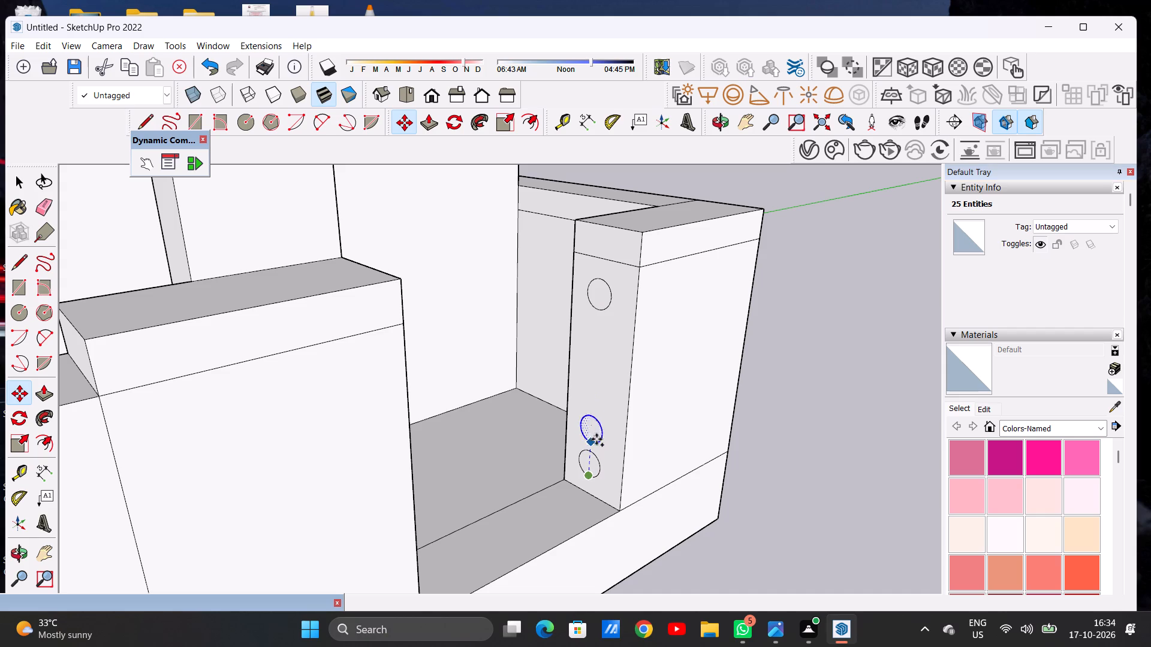
left_click(599, 353)
left_click(599, 353)
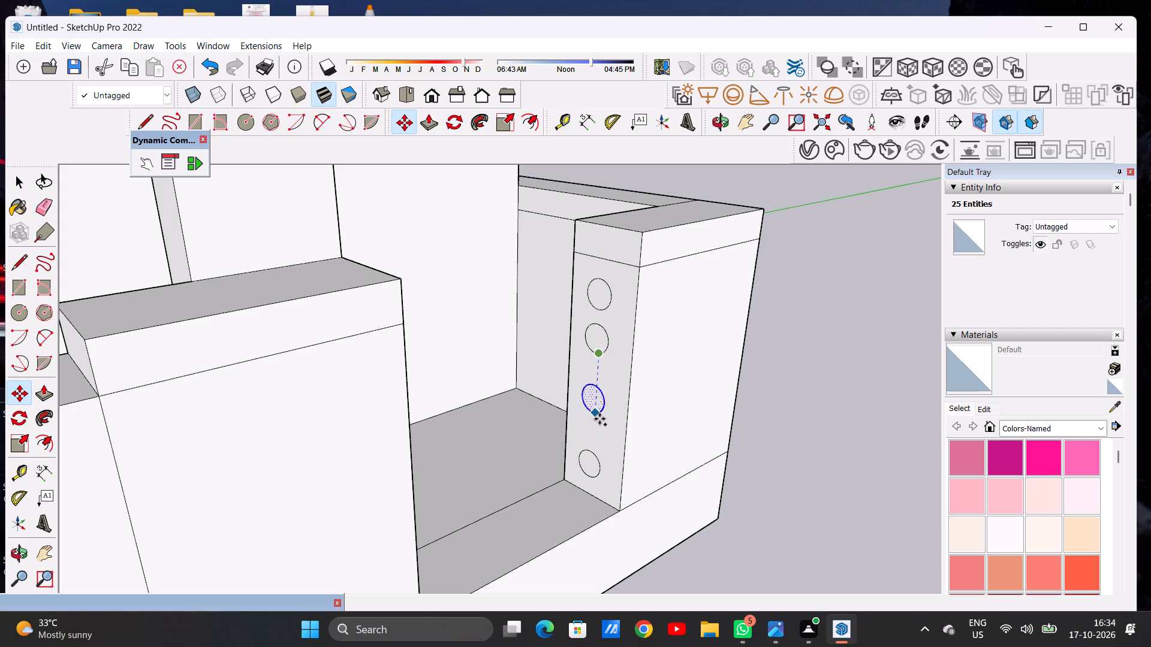
left_click(599, 440)
left_click(599, 440)
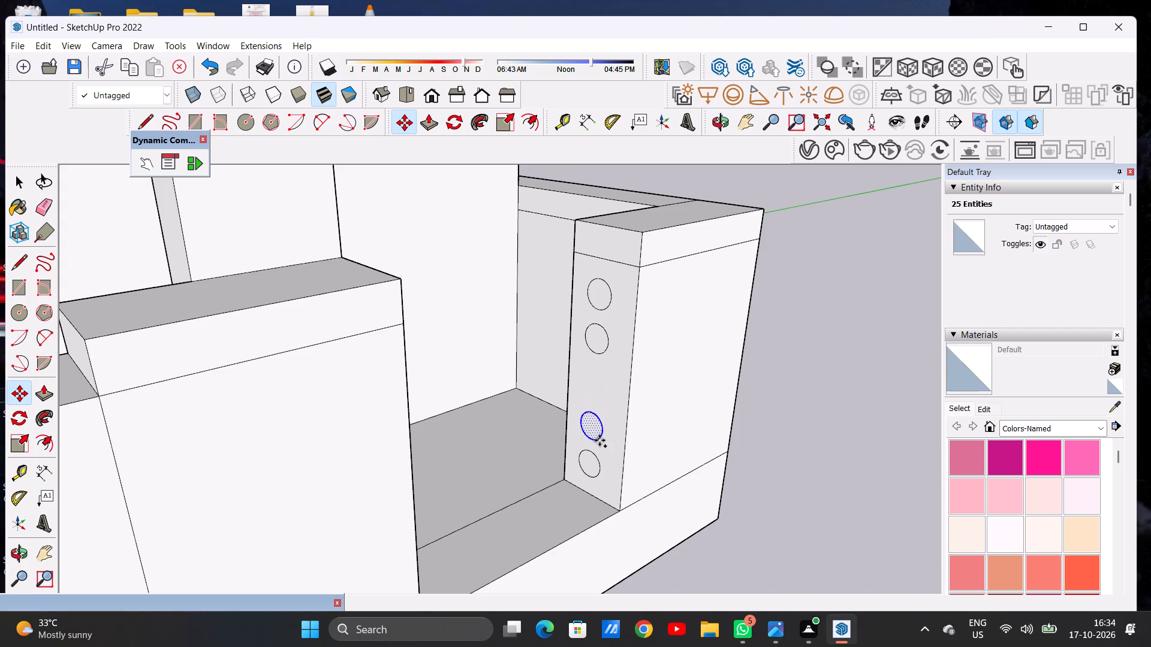
left_click(600, 395)
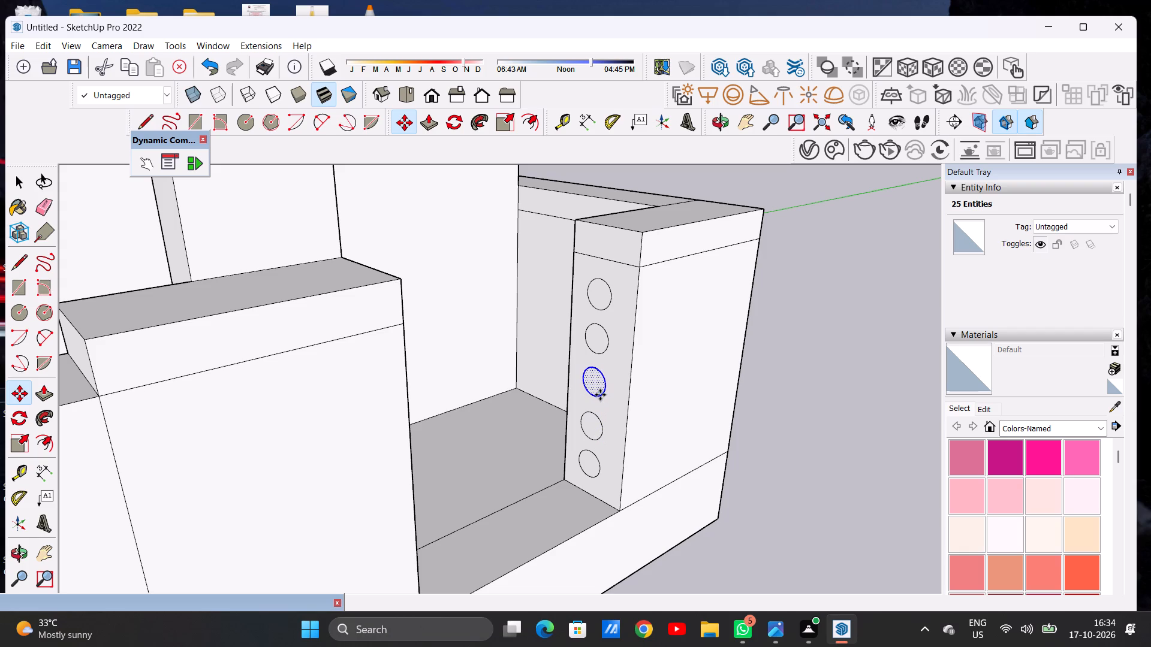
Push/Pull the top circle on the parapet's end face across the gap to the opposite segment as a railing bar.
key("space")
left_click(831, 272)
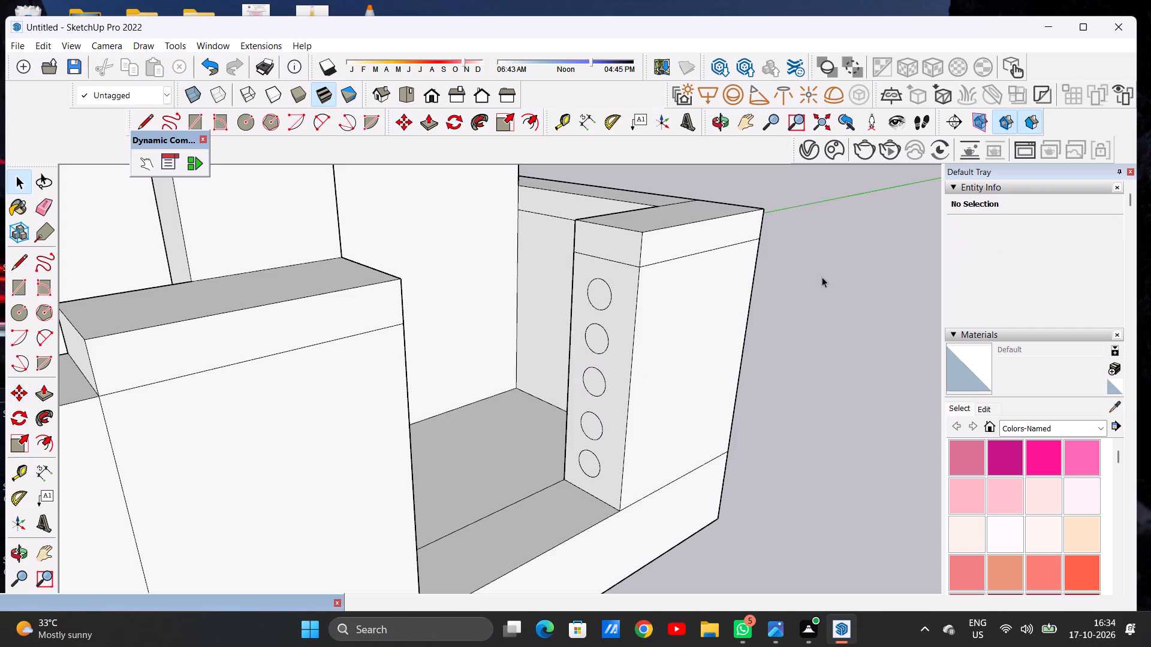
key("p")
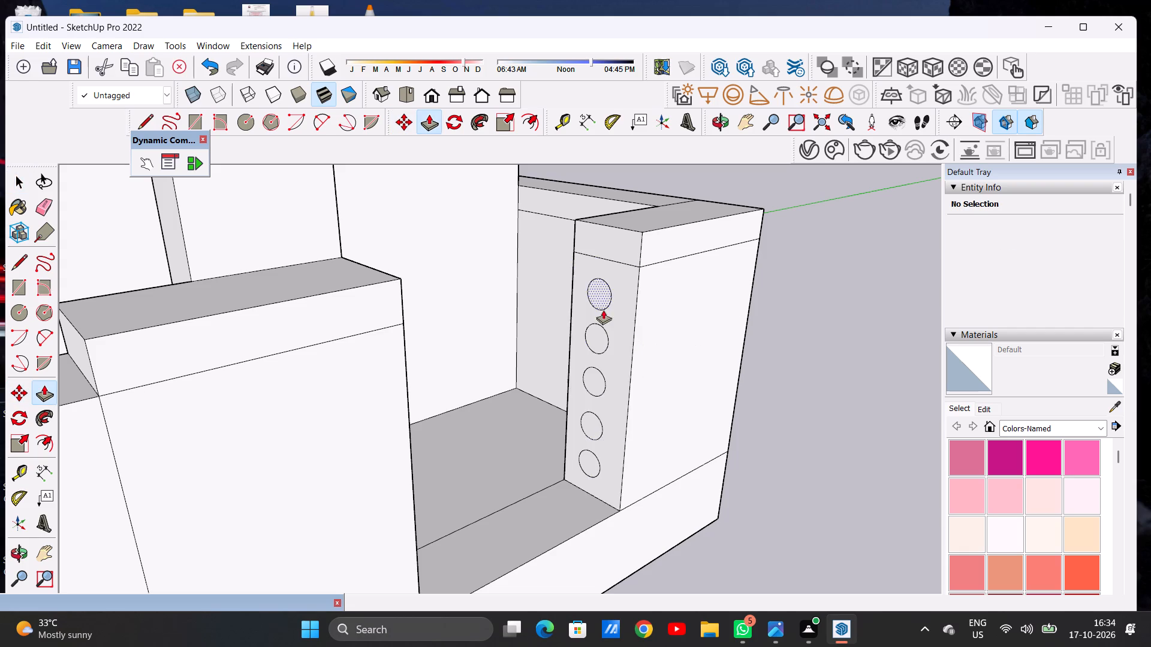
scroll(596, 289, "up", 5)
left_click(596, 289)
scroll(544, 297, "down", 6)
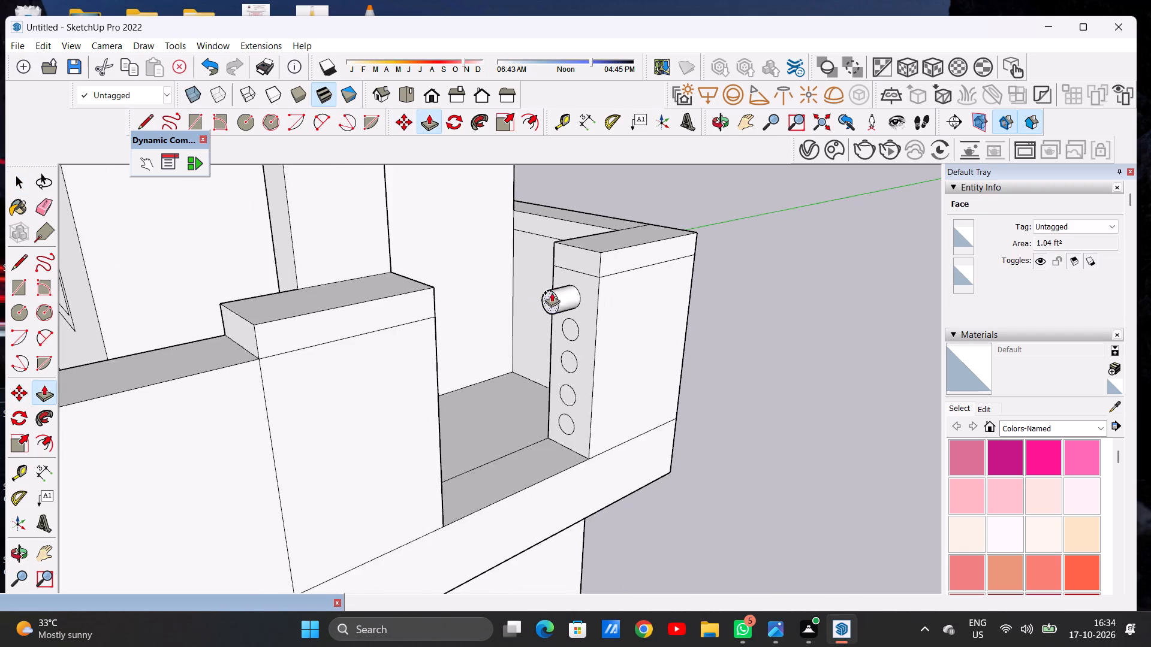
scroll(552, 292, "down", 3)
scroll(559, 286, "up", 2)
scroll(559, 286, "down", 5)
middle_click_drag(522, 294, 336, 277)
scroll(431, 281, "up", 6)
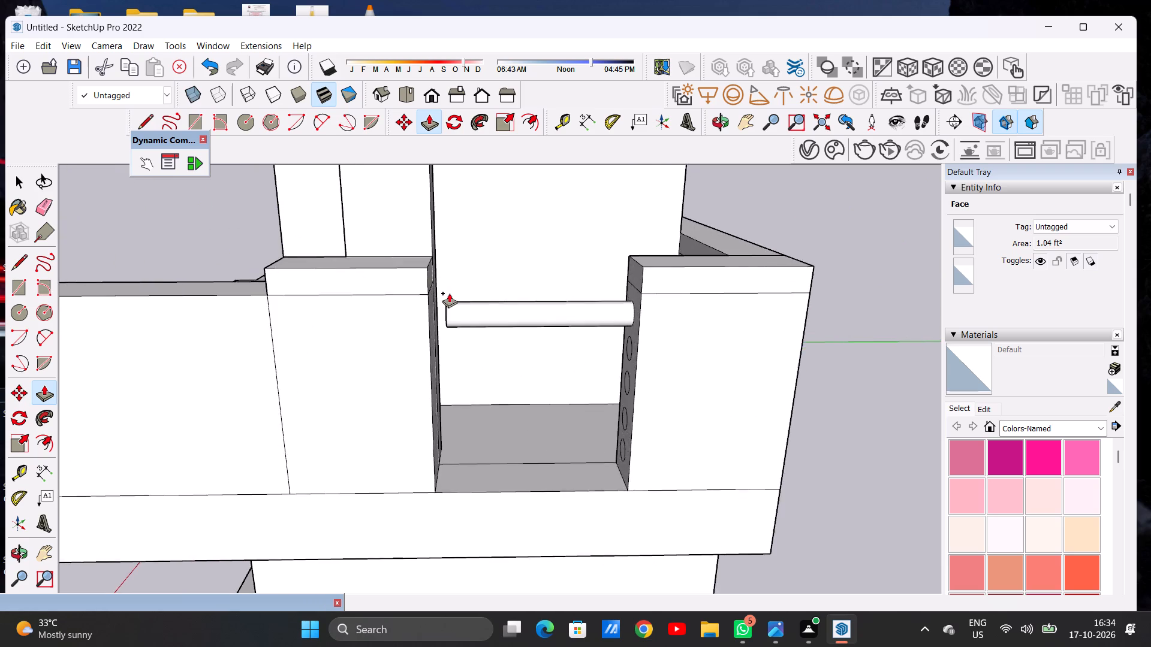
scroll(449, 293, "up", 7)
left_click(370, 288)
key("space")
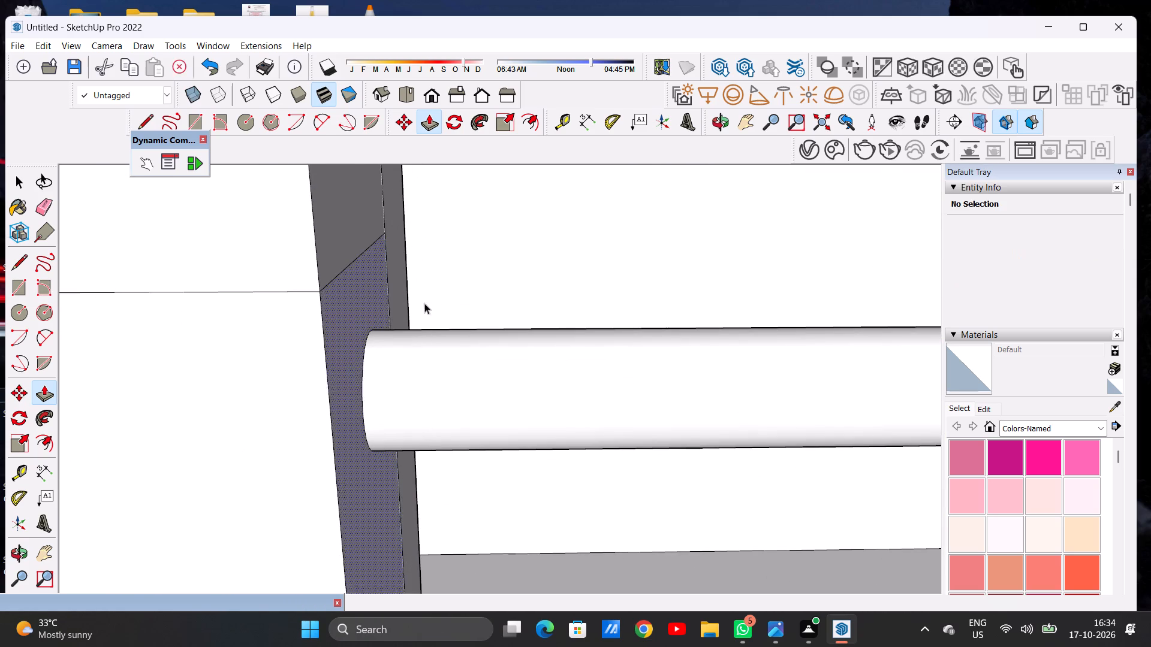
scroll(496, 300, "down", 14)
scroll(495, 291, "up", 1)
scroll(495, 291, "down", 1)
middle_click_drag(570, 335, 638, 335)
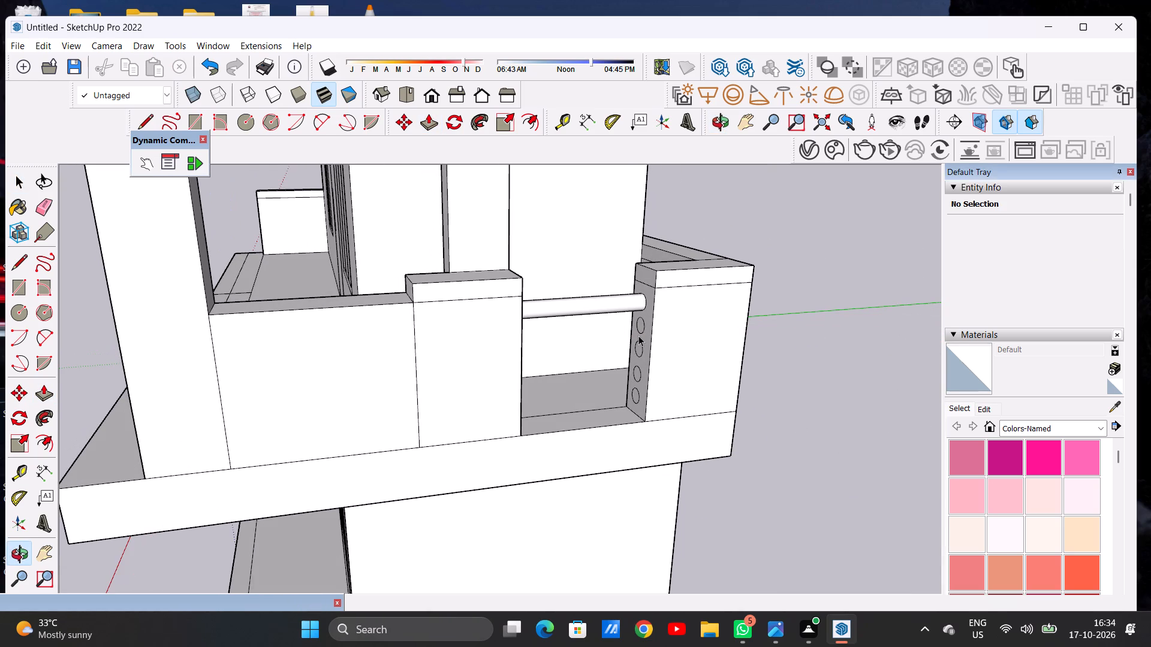
Undo the railing bar, the circle copies, the tall corner post, and the raising of the short segment and adjoining long parapet.
key("ctrl+z")
key("ctrl+z")
key("ctrl+z")
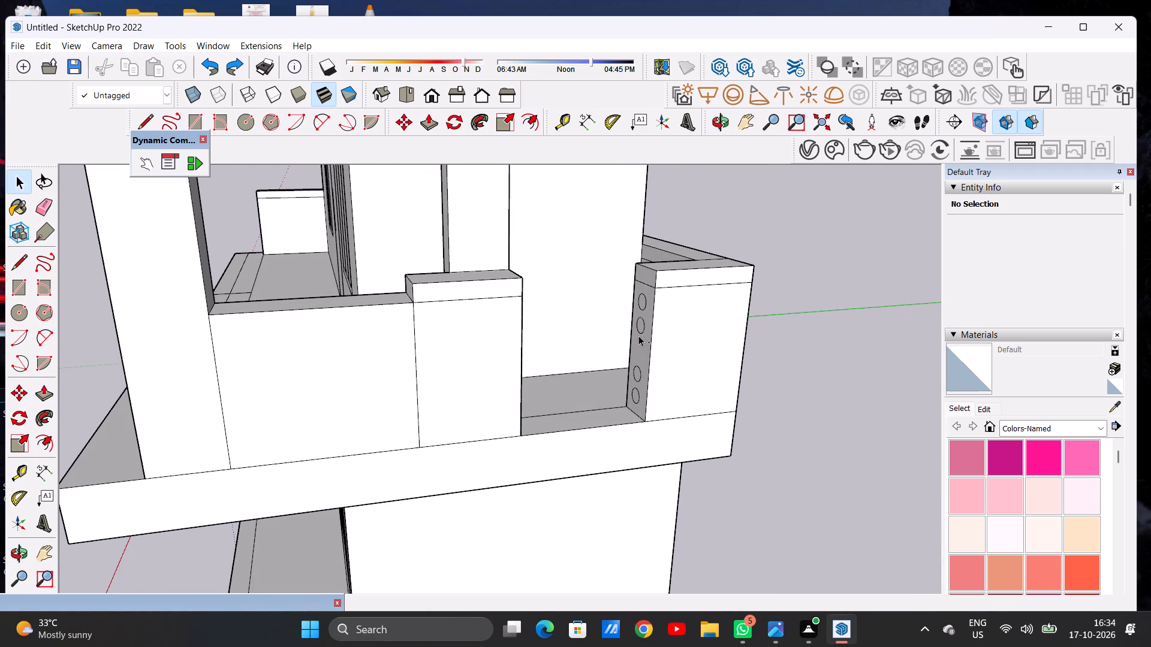
key("ctrl+z")
key("ctrl+z")
key("ctrl+z")
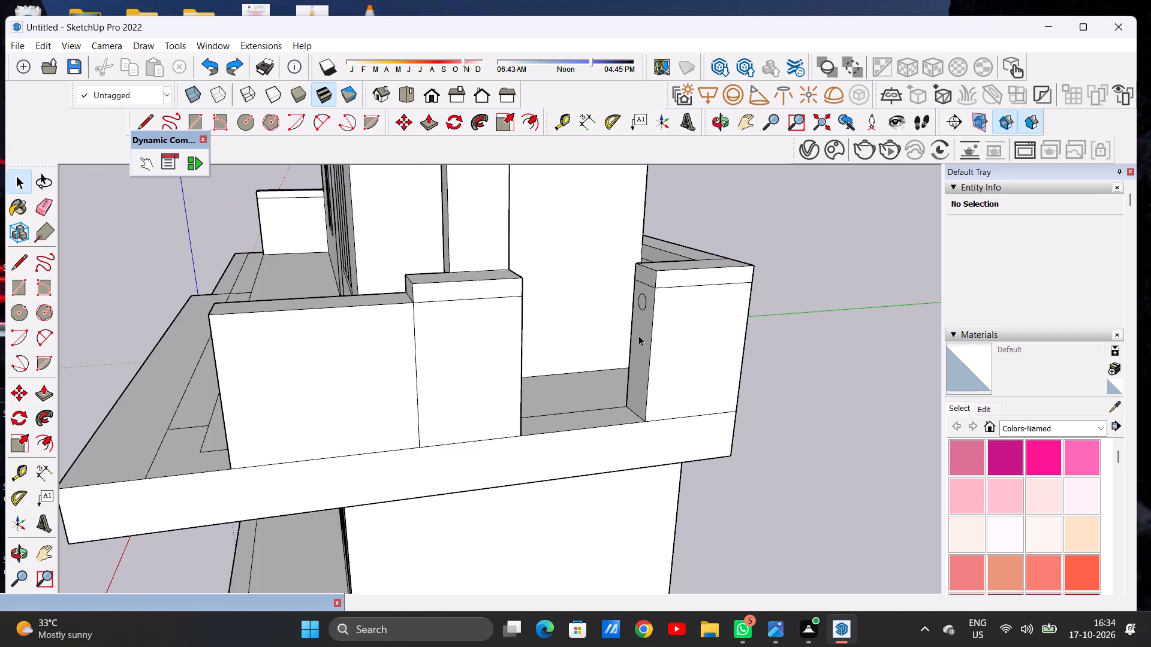
key("ctrl+z")
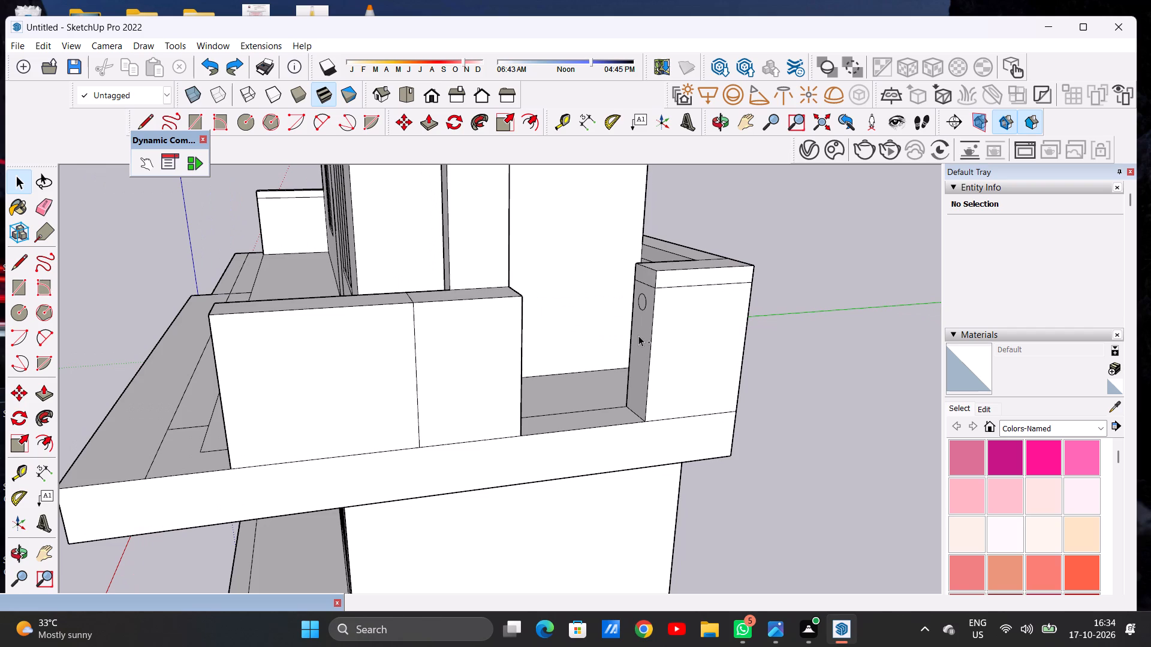
key("ctrl+z")
Push/Pull the top of the long parapet behind the raised corner segment up level with that segment.
scroll(638, 335, "down", 6)
middle_click_drag(625, 312, 626, 351)
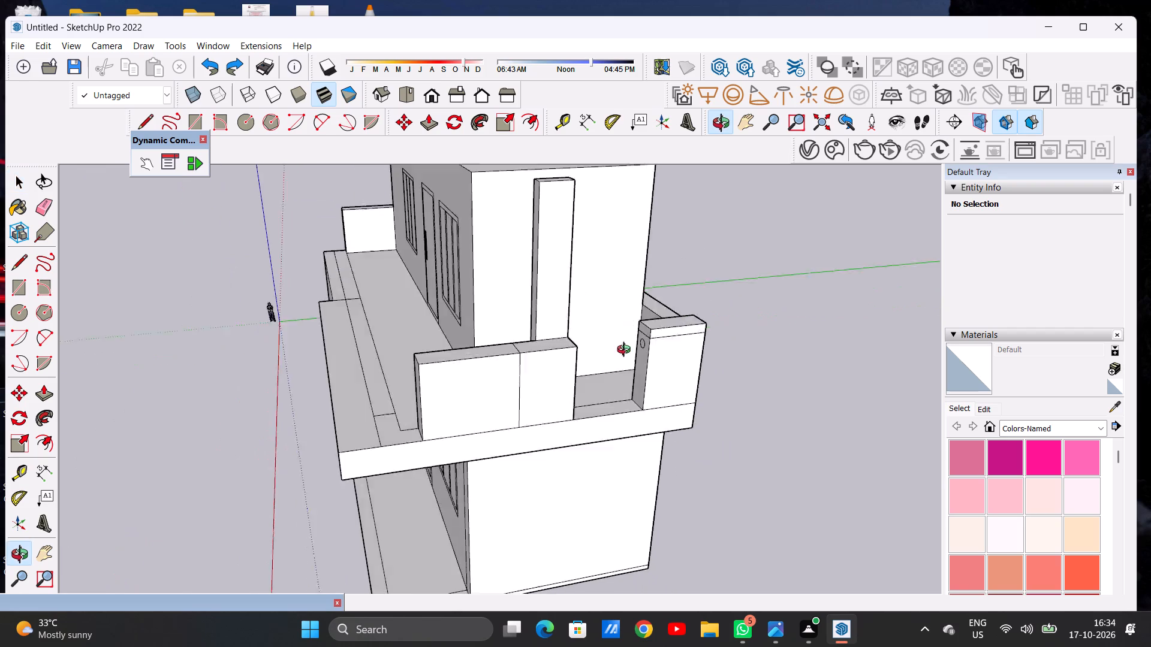
middle_click_drag(626, 351, 634, 448)
scroll(668, 436, "up", 7)
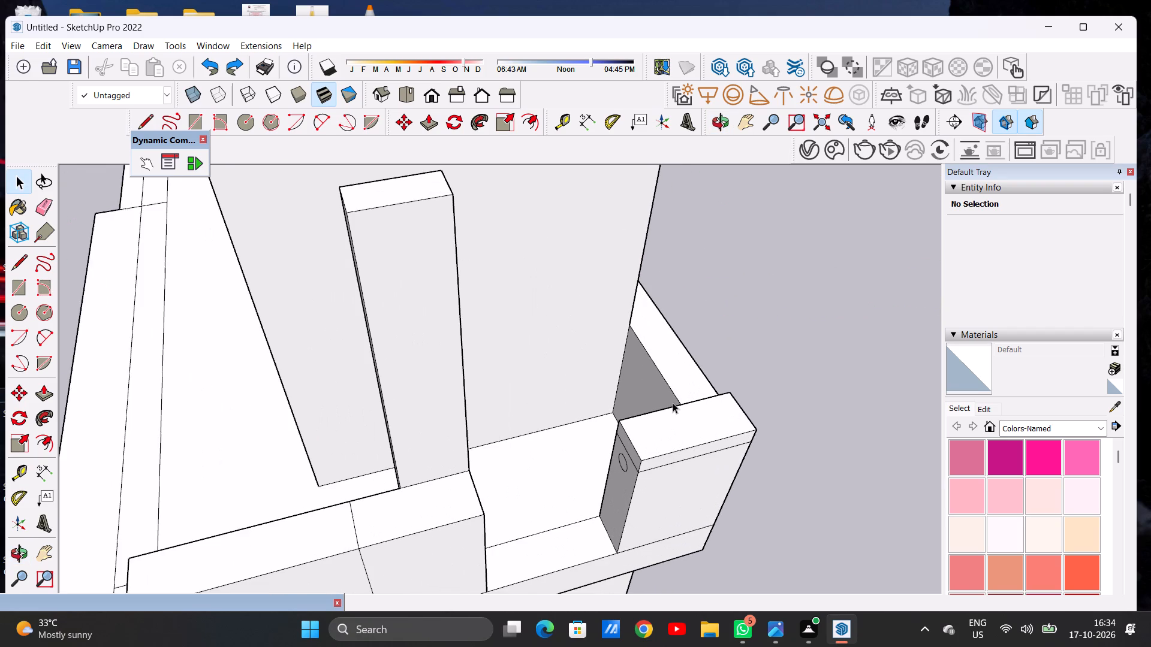
key("p")
scroll(674, 382, "up", 4)
left_click(684, 382)
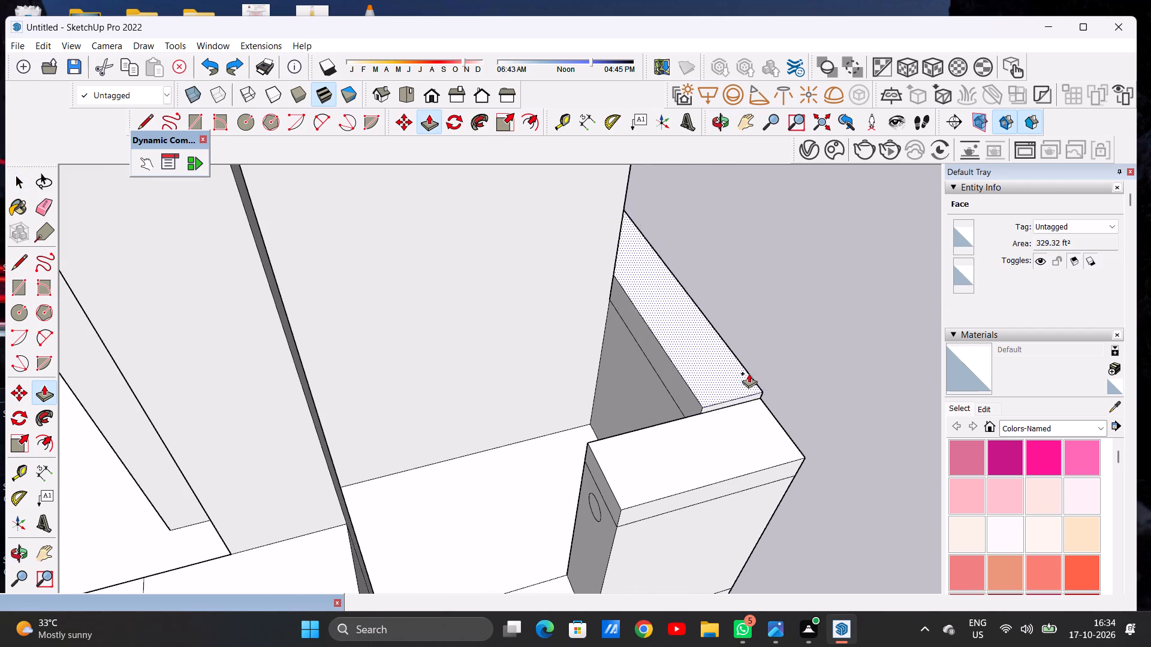
left_click(763, 398)
scroll(721, 355, "down", 13)
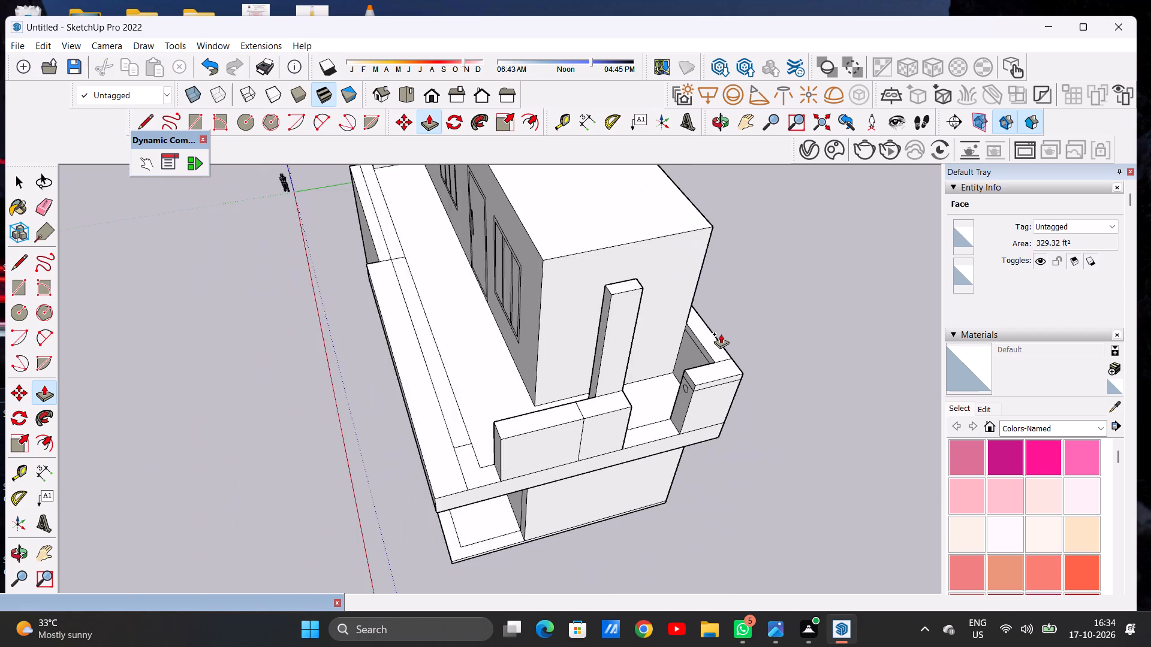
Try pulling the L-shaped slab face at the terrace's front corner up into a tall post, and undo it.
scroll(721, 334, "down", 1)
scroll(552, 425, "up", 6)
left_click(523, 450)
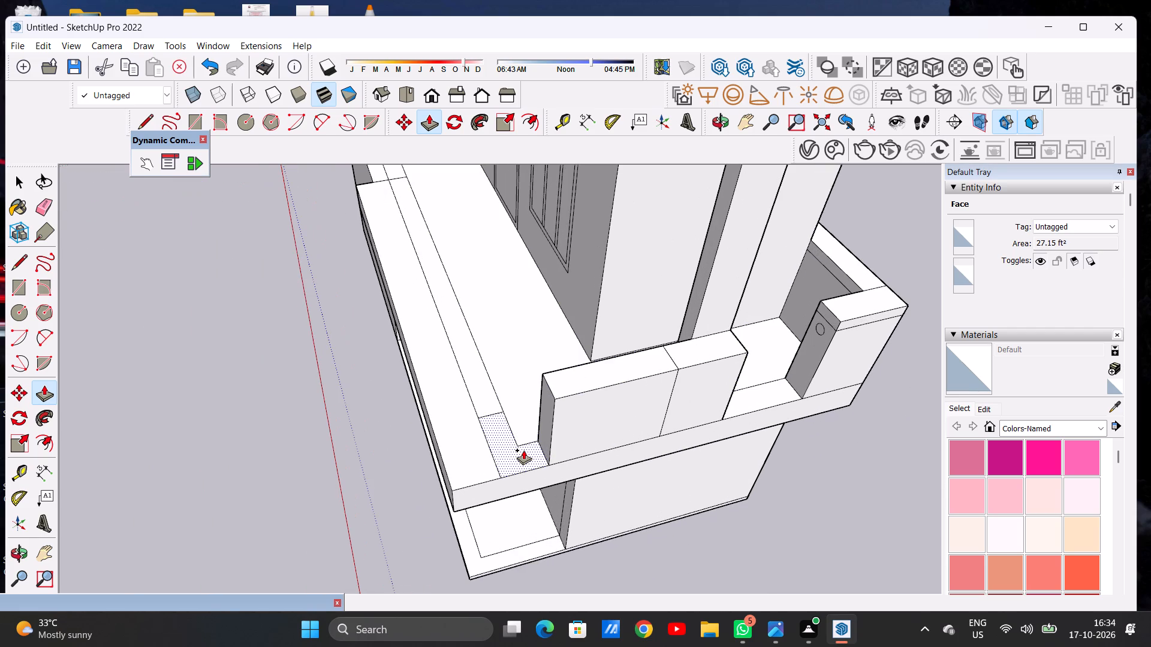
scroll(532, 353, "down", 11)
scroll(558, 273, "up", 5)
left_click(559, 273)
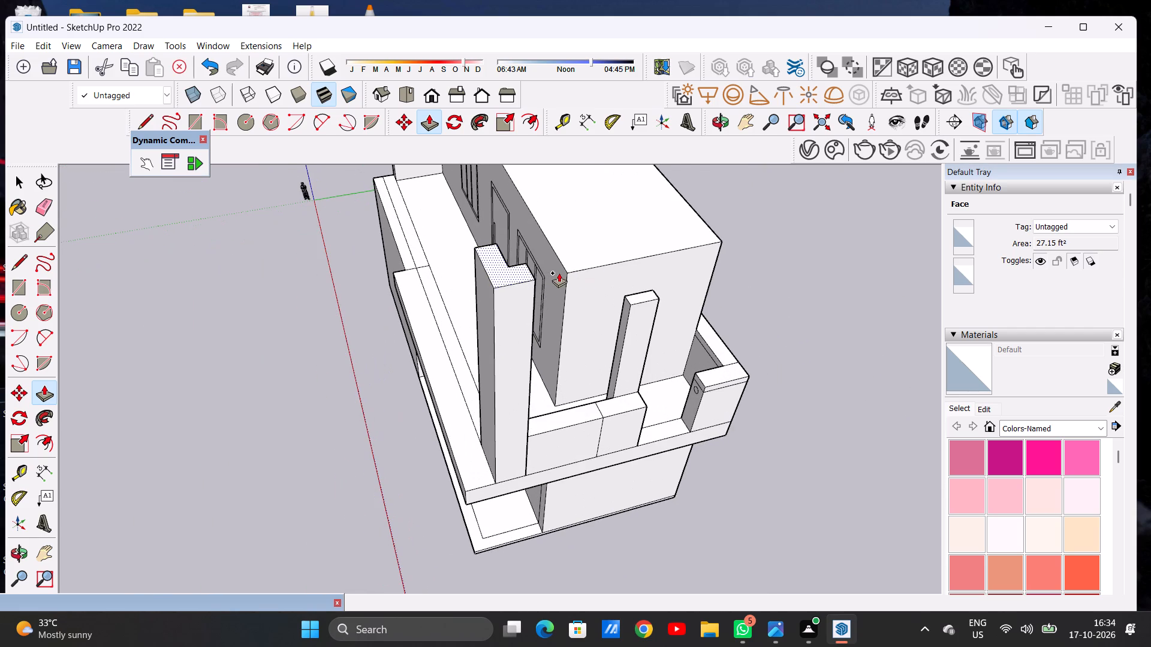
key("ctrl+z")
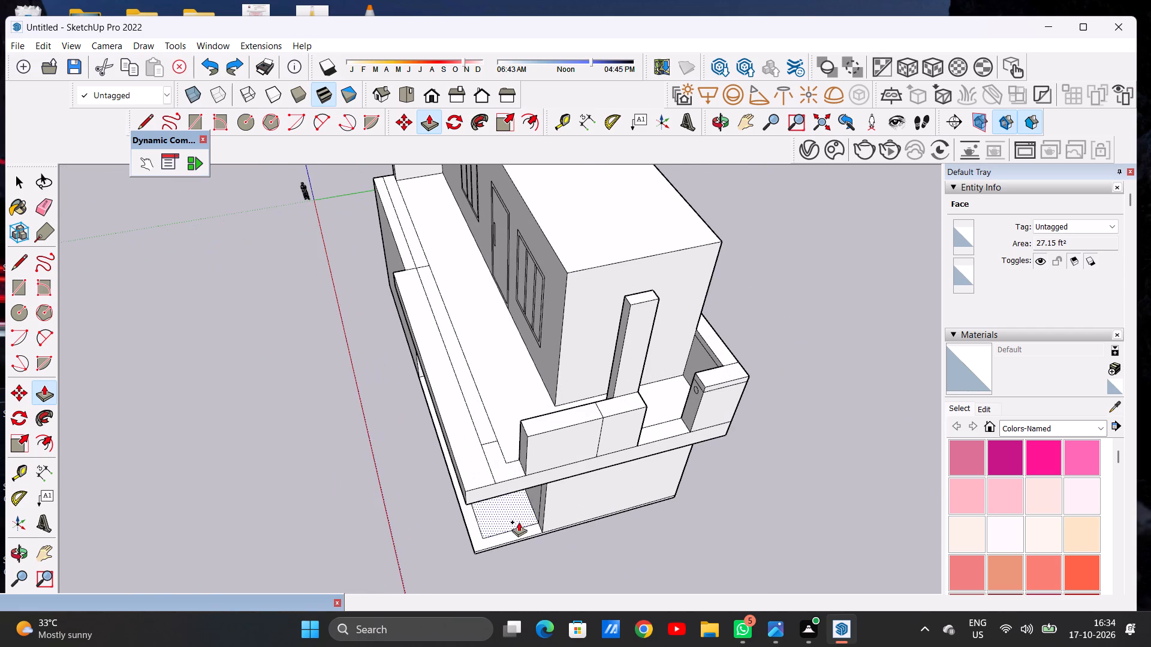
Push/Pull the L-shaped slab face at the terrace's front corner up into a tall post, referencing the building's roof corner.
left_click(508, 468)
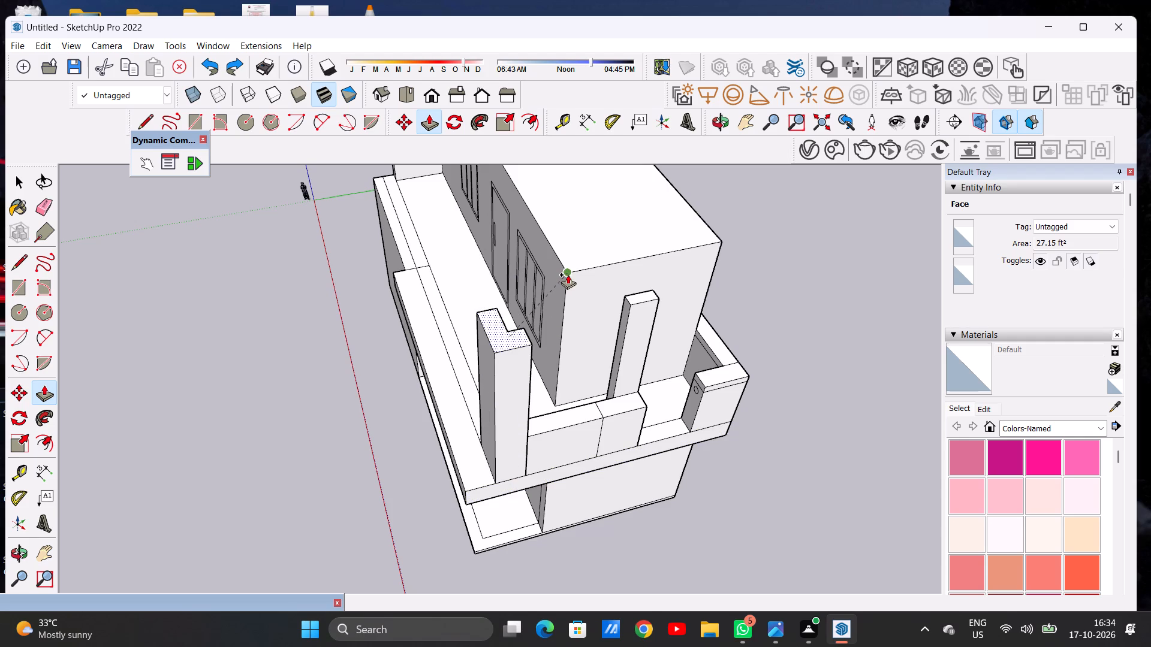
left_click(568, 274)
Push/Pull the top of the short parapet segment beside the gap up level with the raised segment opposite.
scroll(623, 396, "up", 7)
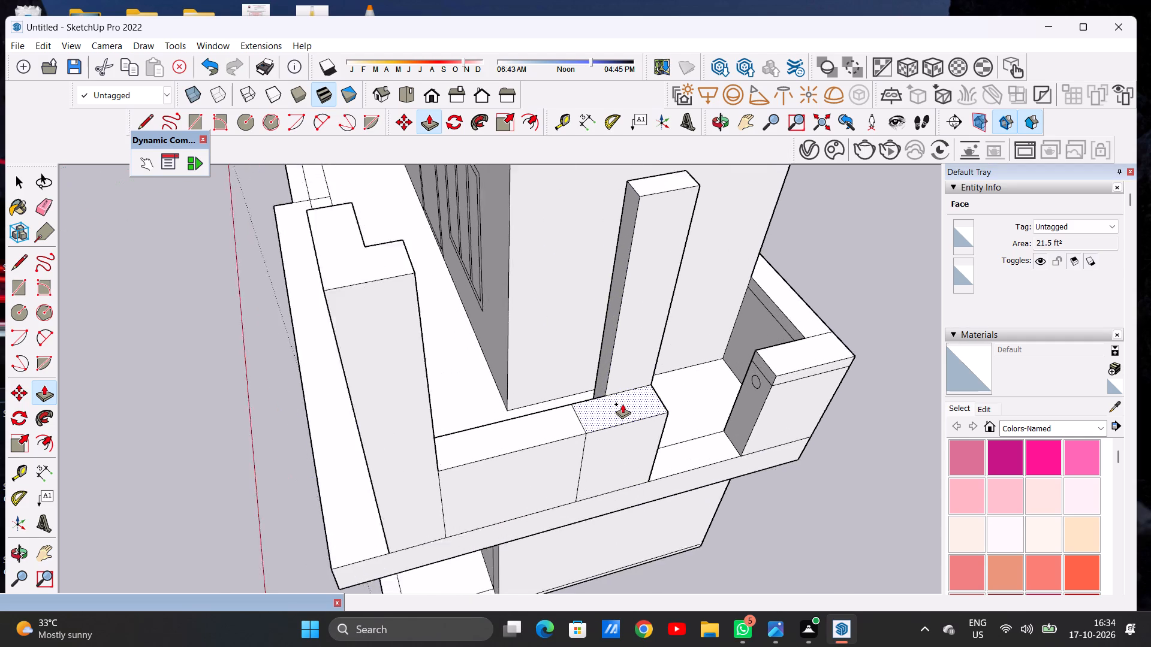
scroll(622, 404, "up", 2)
left_click(622, 404)
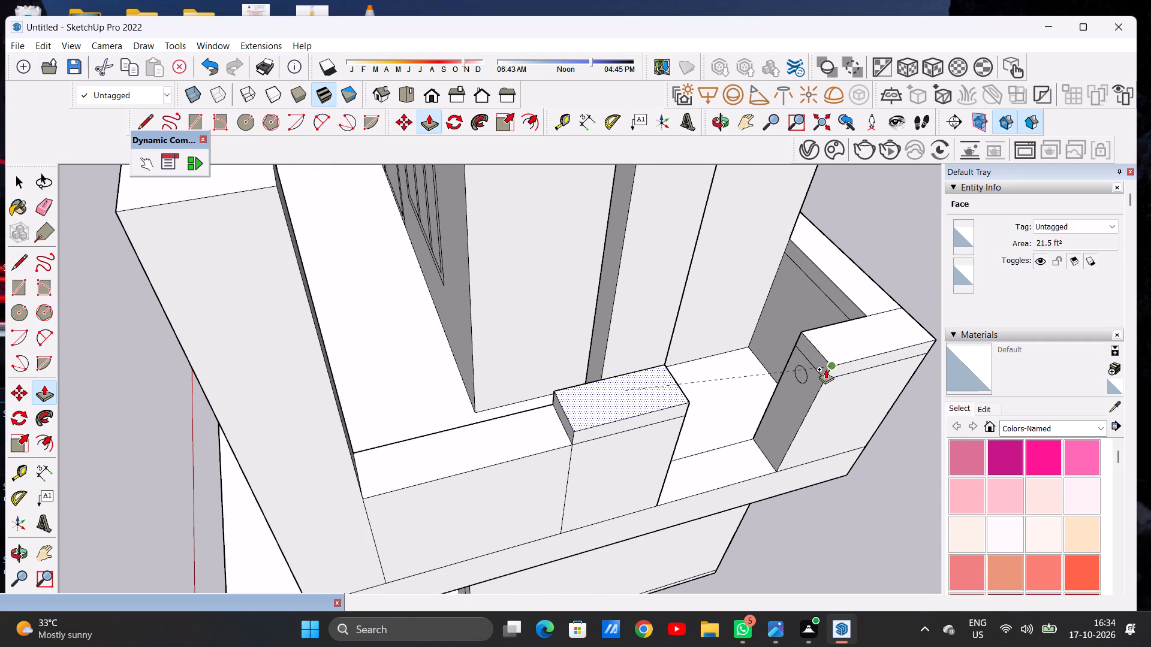
left_click(825, 369)
key("space")
Delete the remaining circle, including its face, from the gap-side end face of the raised corner parapet.
scroll(595, 417, "down", 11)
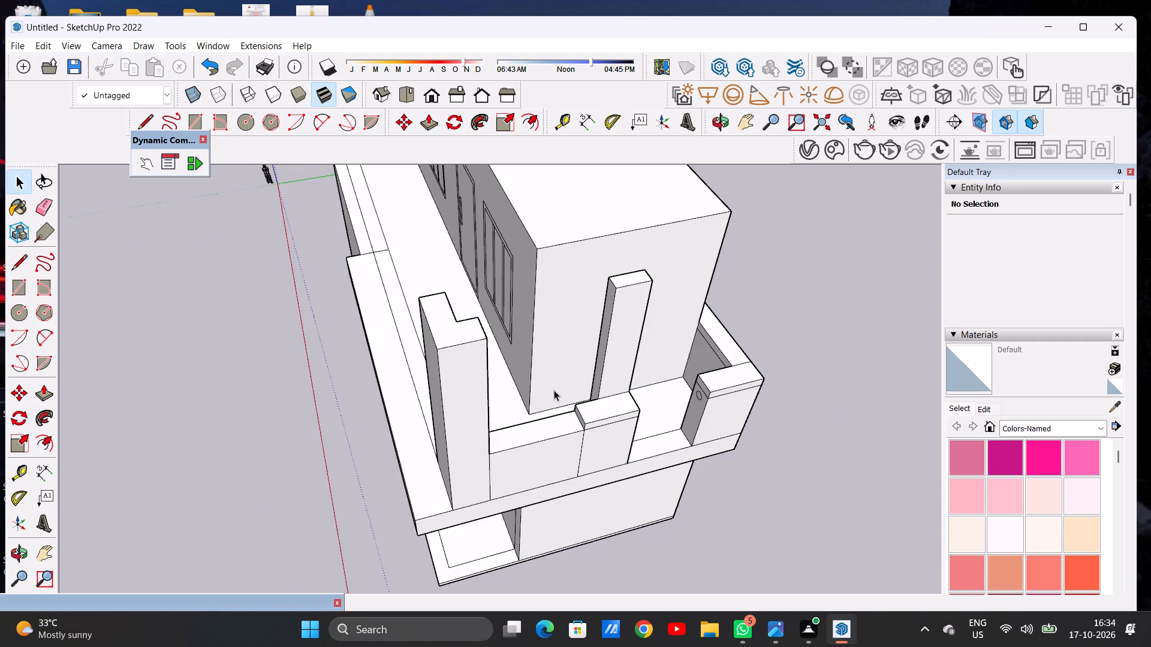
scroll(554, 390, "down", 4)
middle_click_drag(612, 461, 658, 371)
scroll(639, 359, "up", 11)
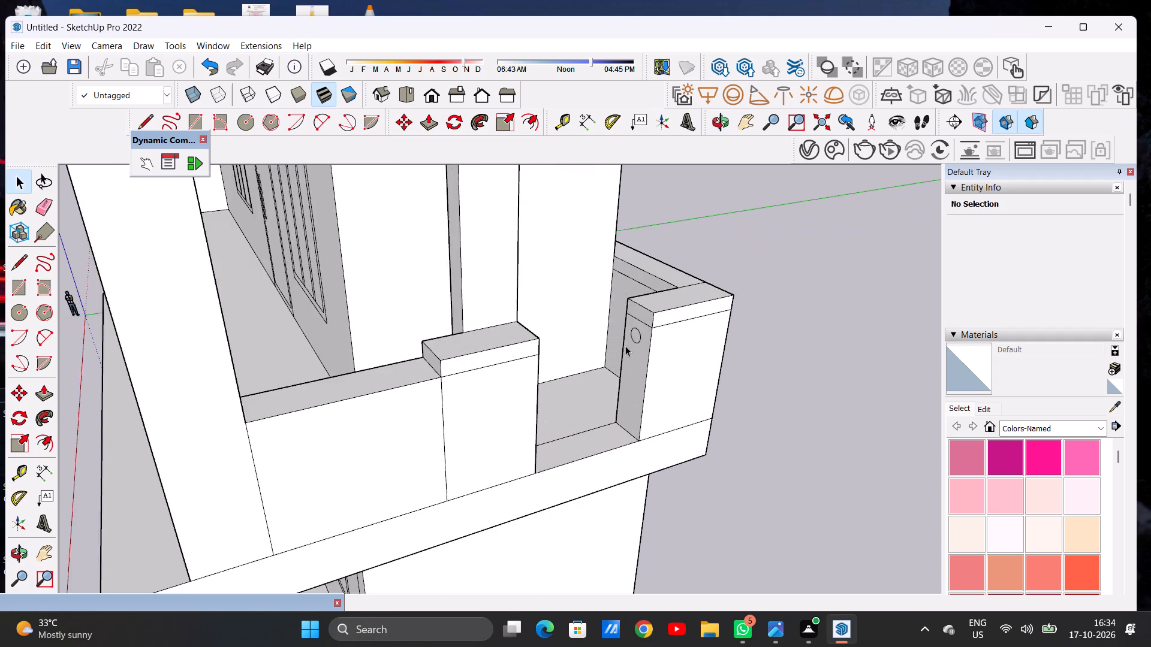
scroll(625, 346, "up", 7)
double_click(639, 330)
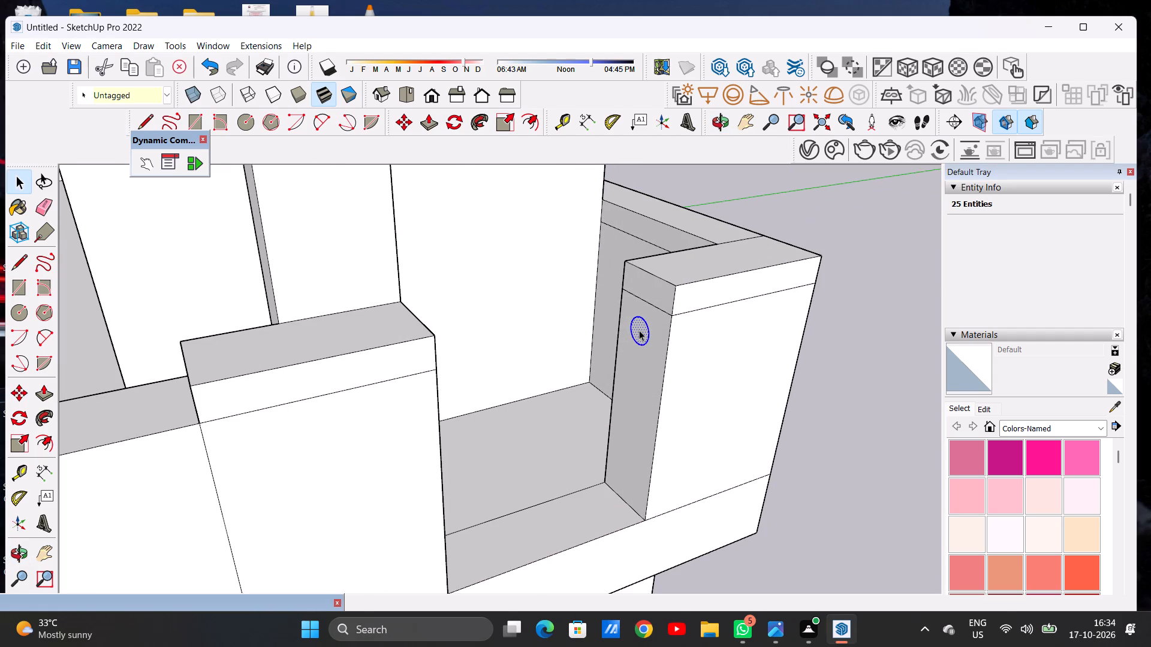
key("Delete")
Draw a smaller circle, about 82 in² in area, near the top of the corner parapet's gap-side end face.
key("c")
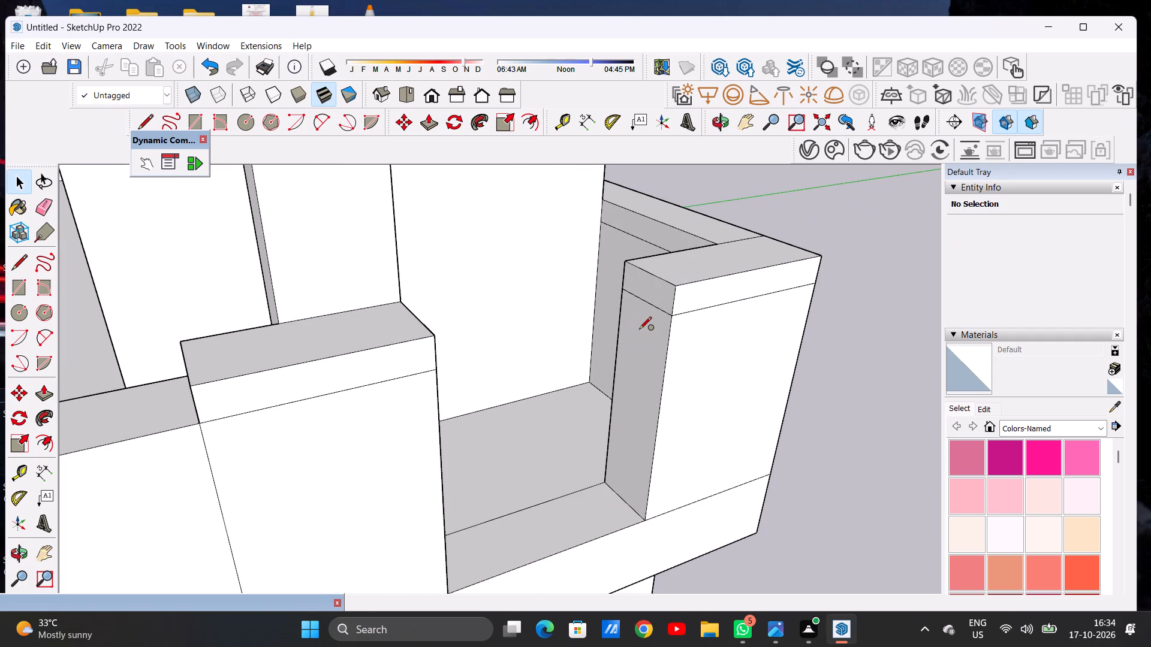
left_click(639, 330)
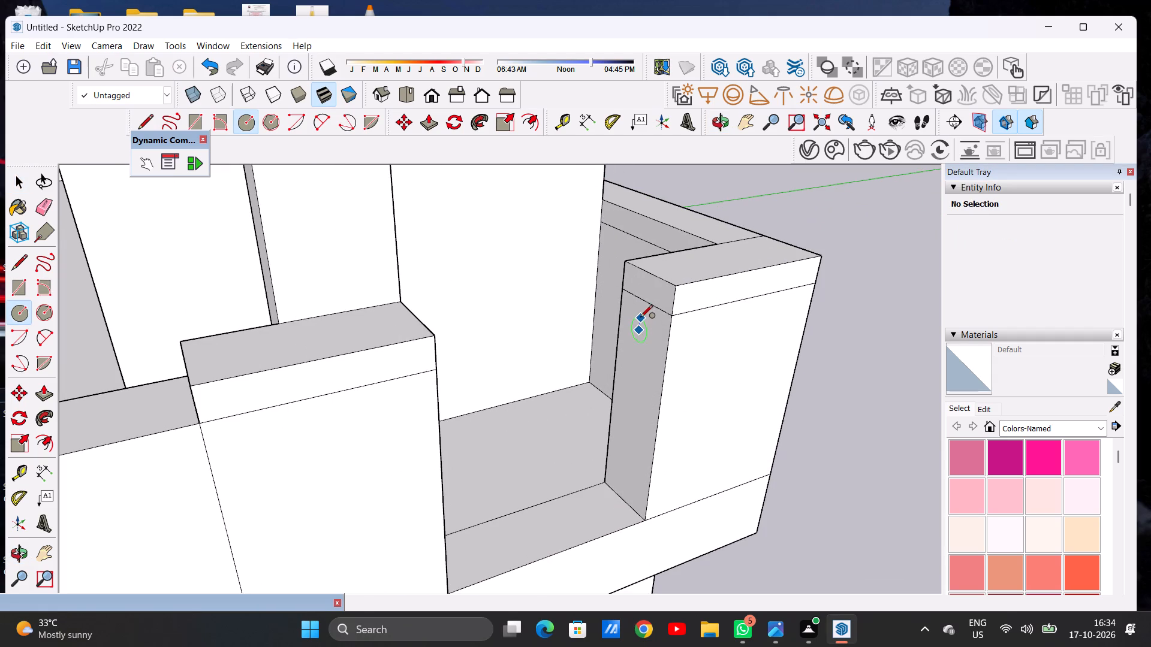
middle_click_drag(639, 318, 701, 301)
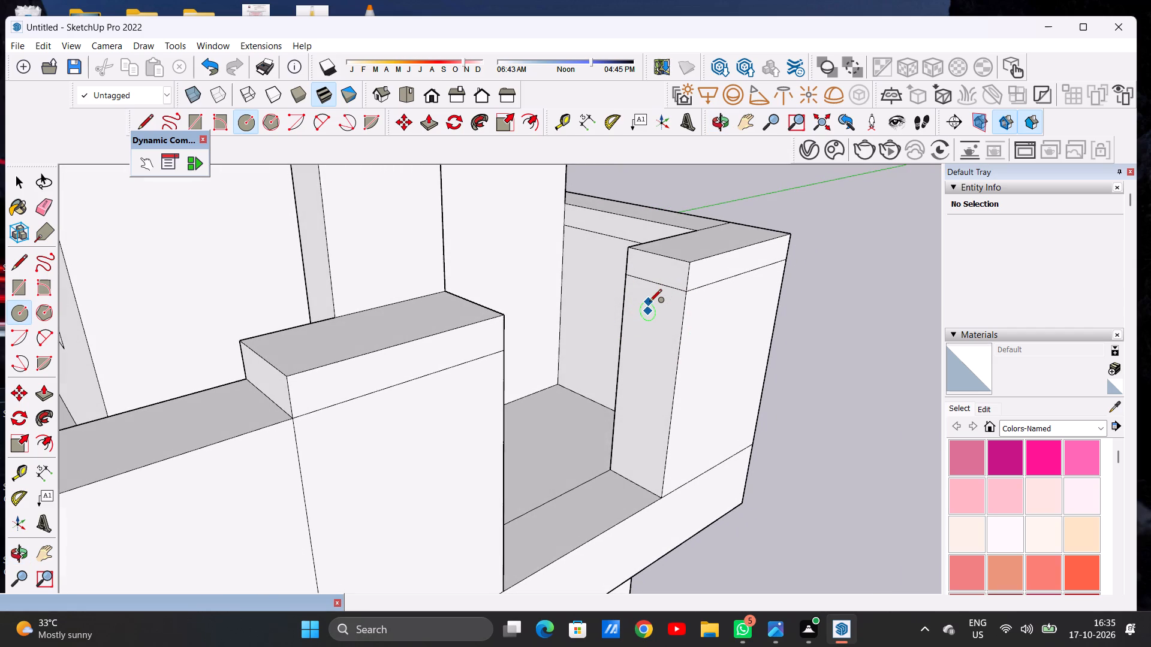
scroll(649, 303, "up", 5)
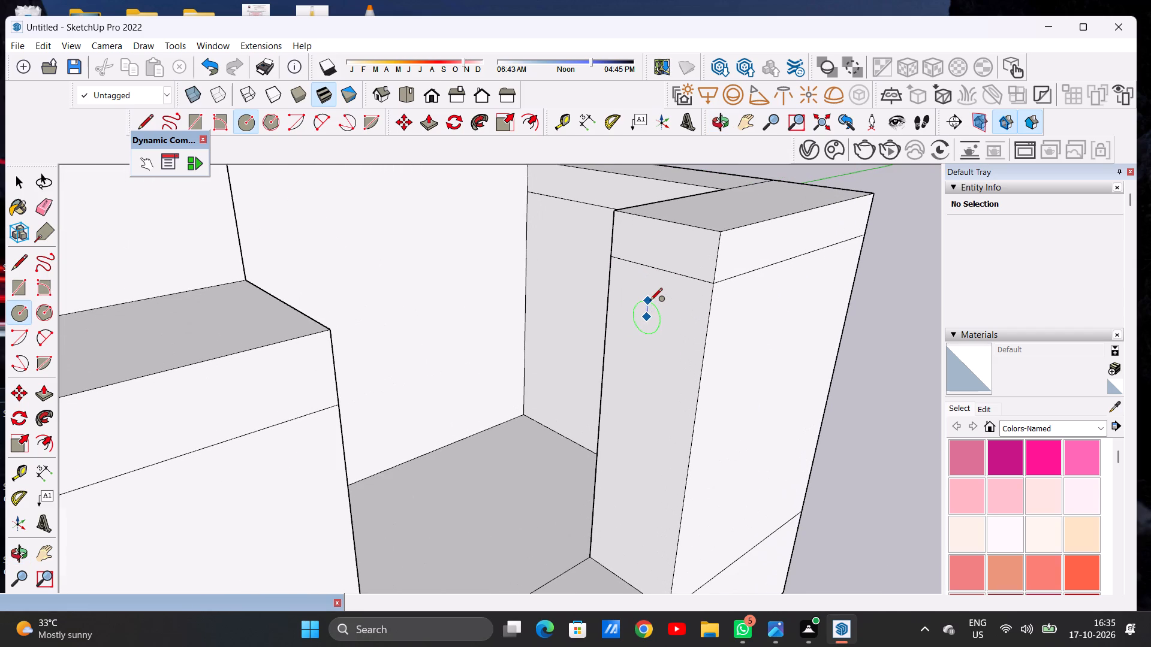
left_click(650, 301)
key("space")
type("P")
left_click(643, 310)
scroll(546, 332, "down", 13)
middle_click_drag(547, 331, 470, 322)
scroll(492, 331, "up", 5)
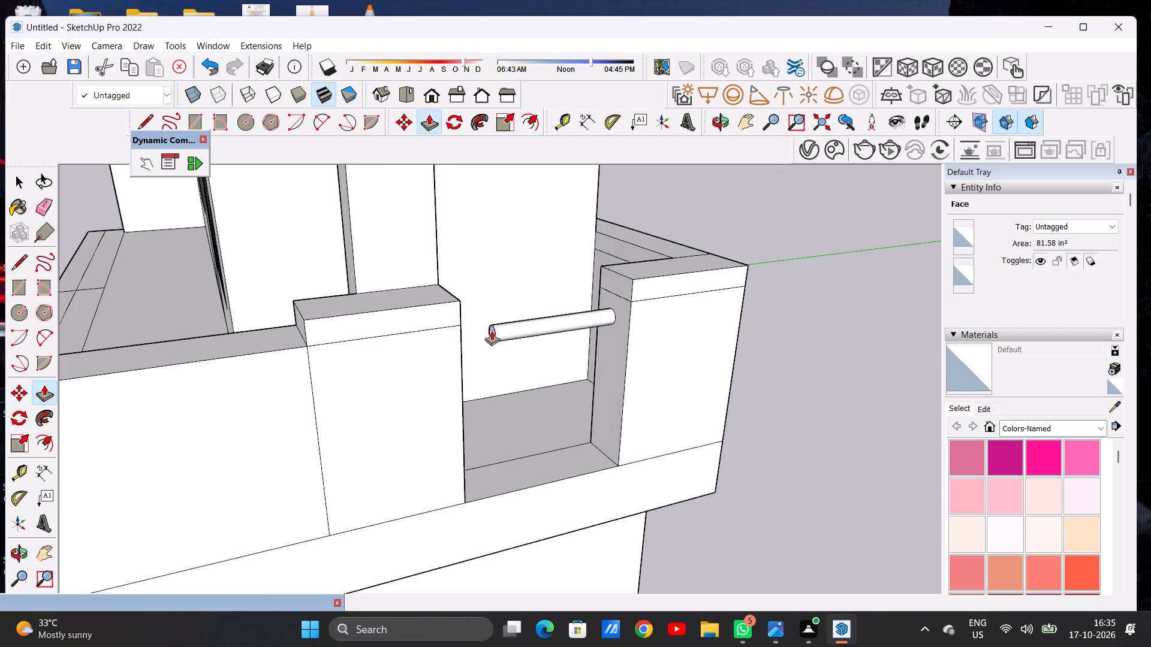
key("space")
Copy the new circle down to near the bottom of the same parapet end face.
middle_click_drag(548, 344, 630, 318)
scroll(659, 313, "up", 2)
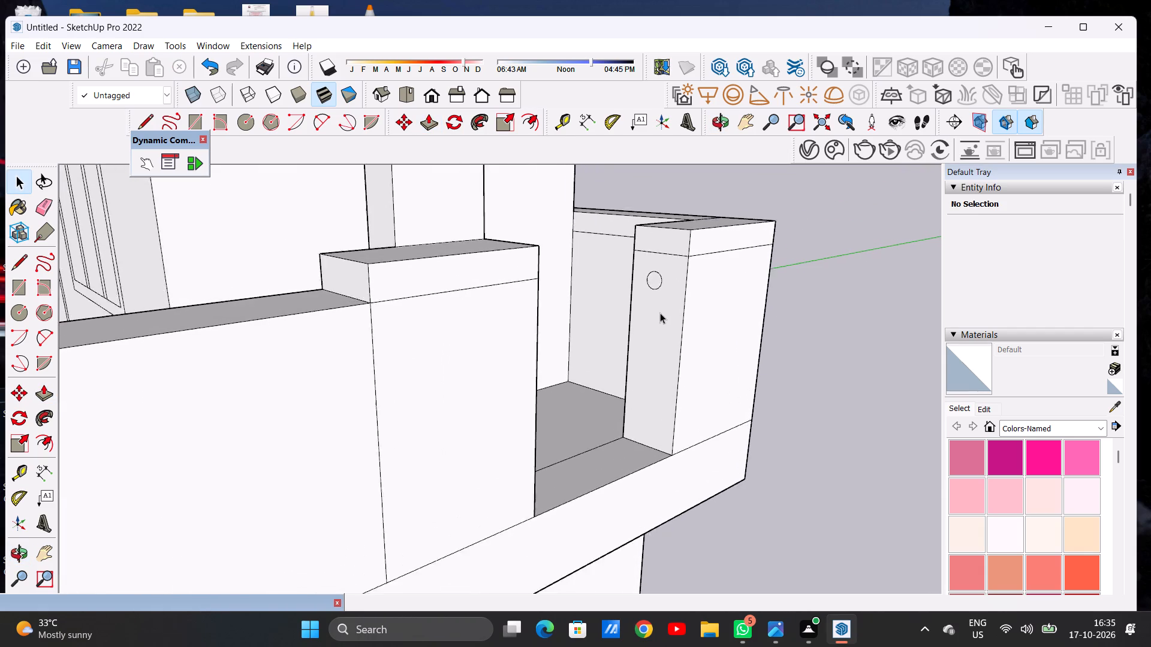
scroll(660, 313, "up", 2)
double_click(654, 271)
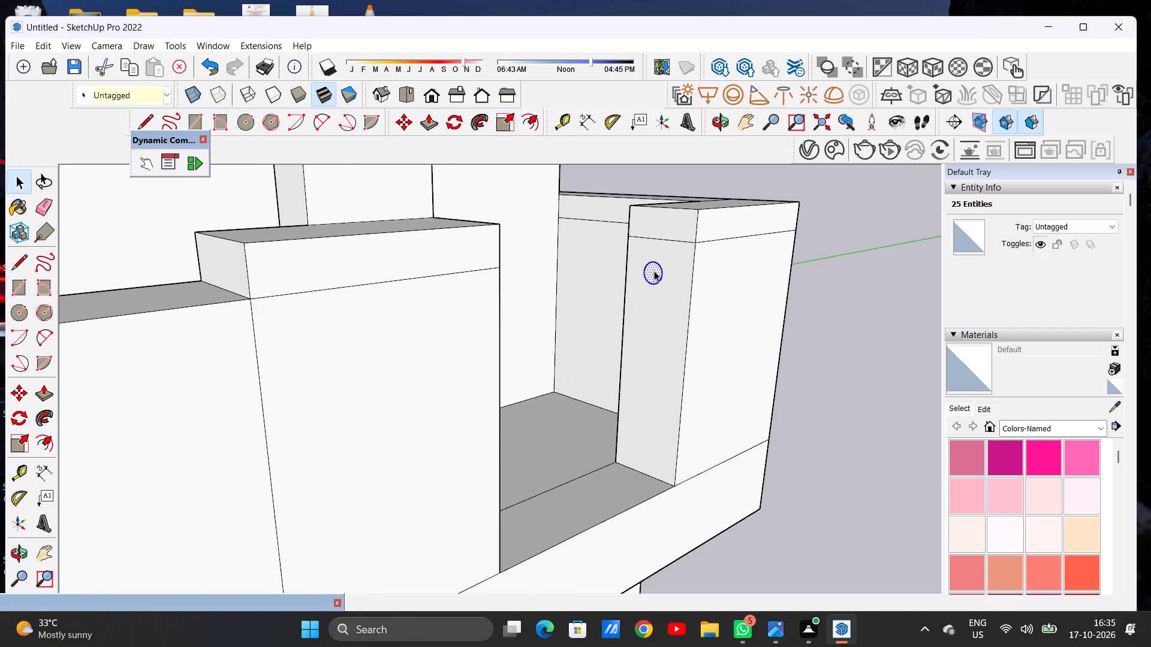
key("m")
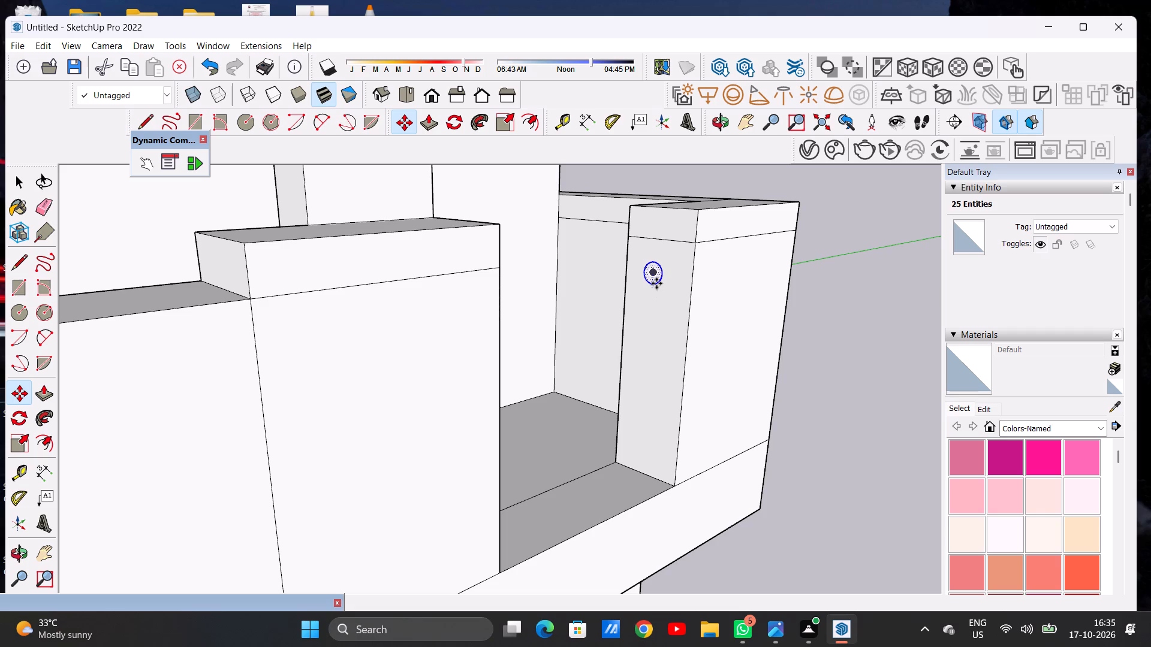
left_click(656, 283)
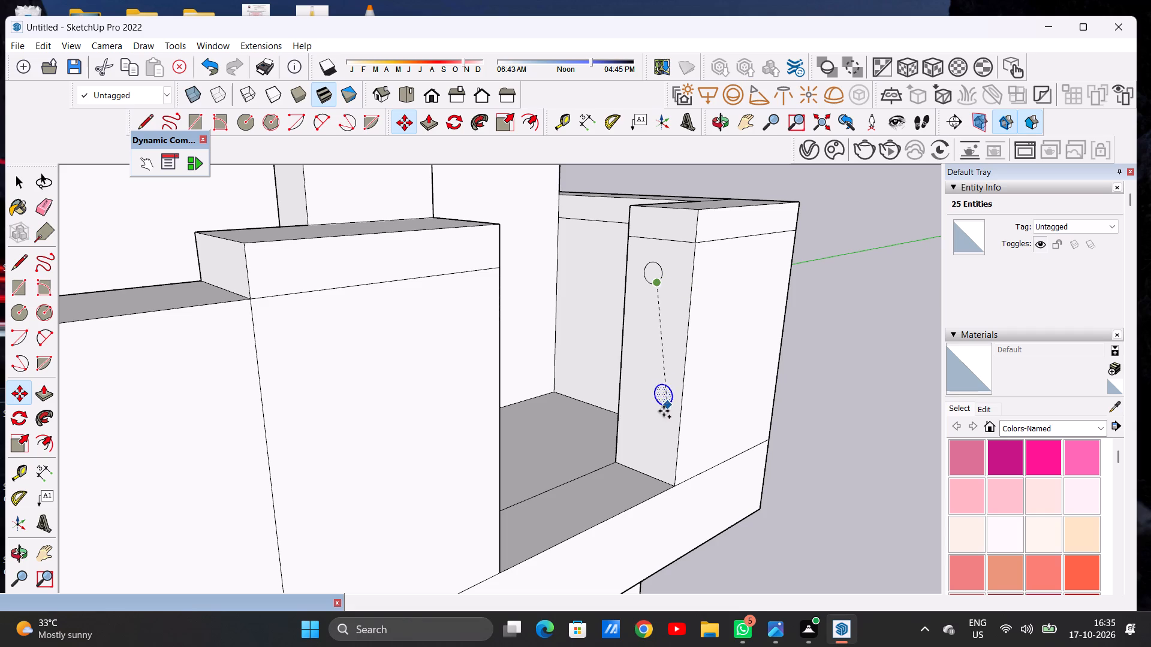
left_click(644, 452)
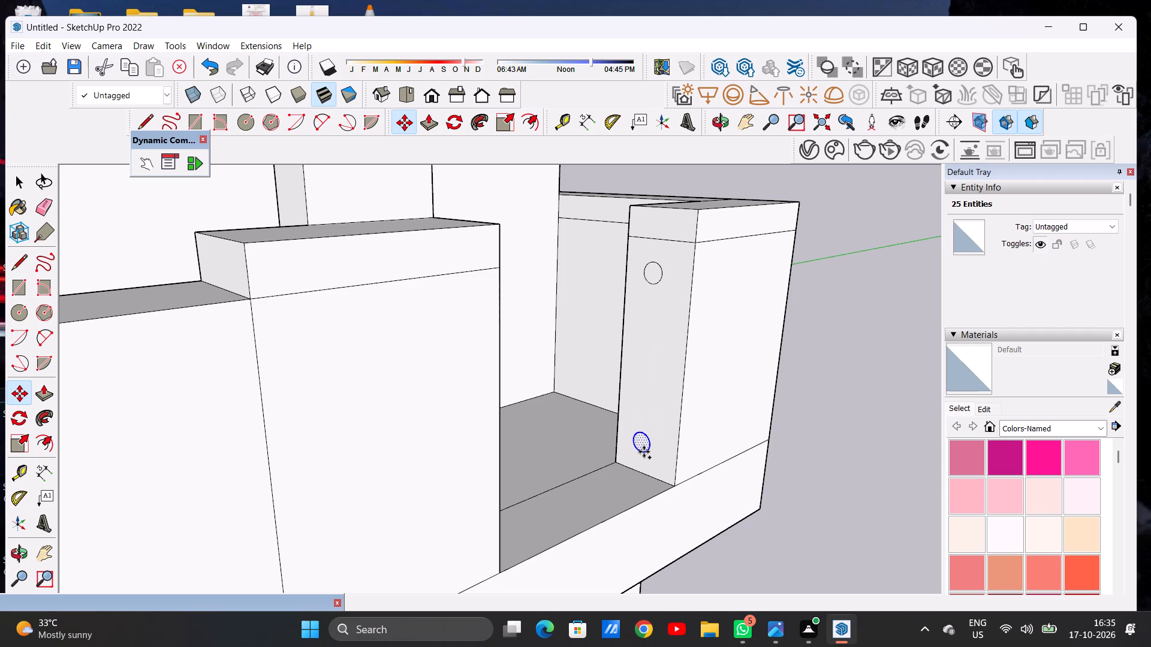
Copy the small circle three times up and down the corner parapet's end face, between its top and bottom circles.
left_click(644, 452)
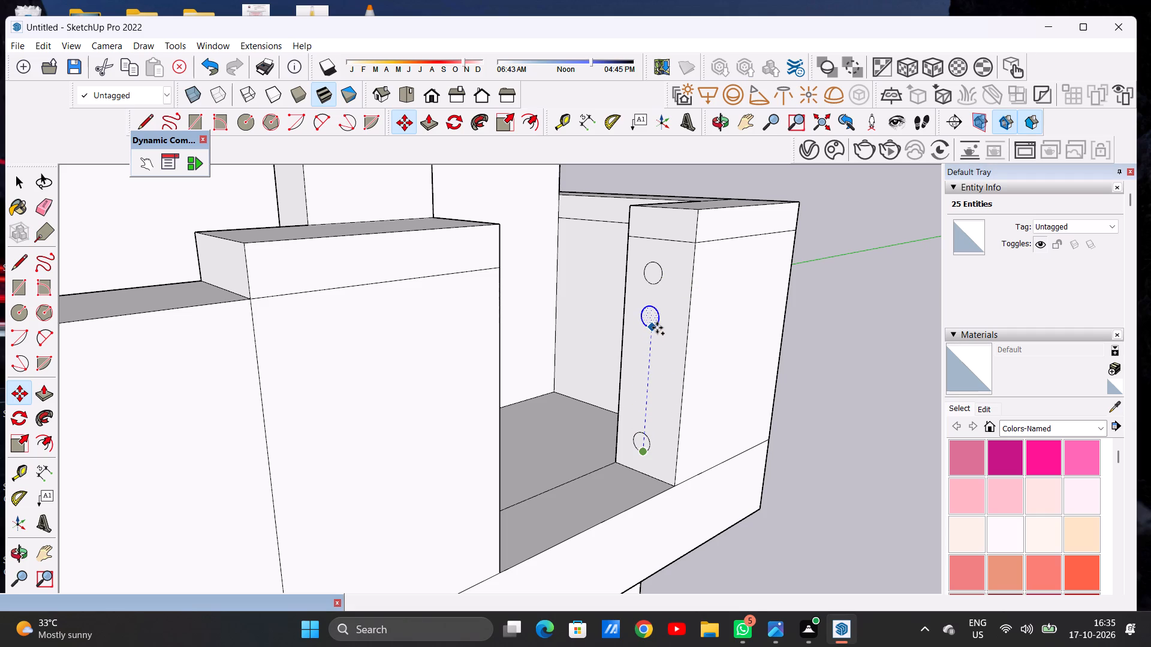
left_click(657, 326)
left_click(657, 326)
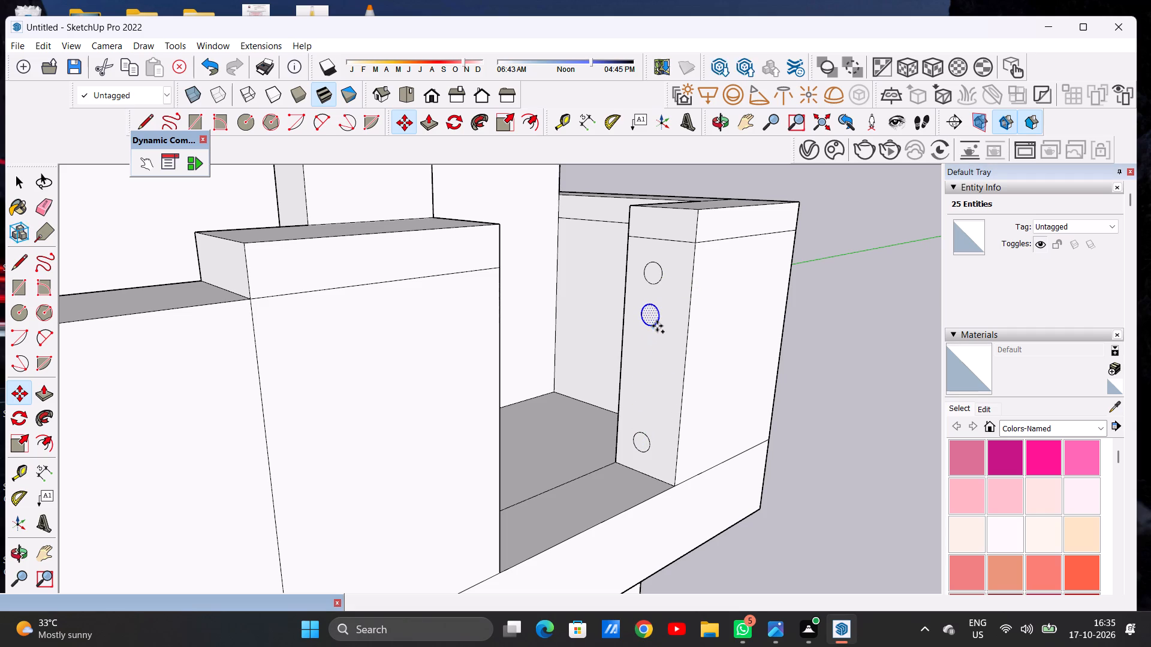
left_click(649, 417)
left_click(649, 417)
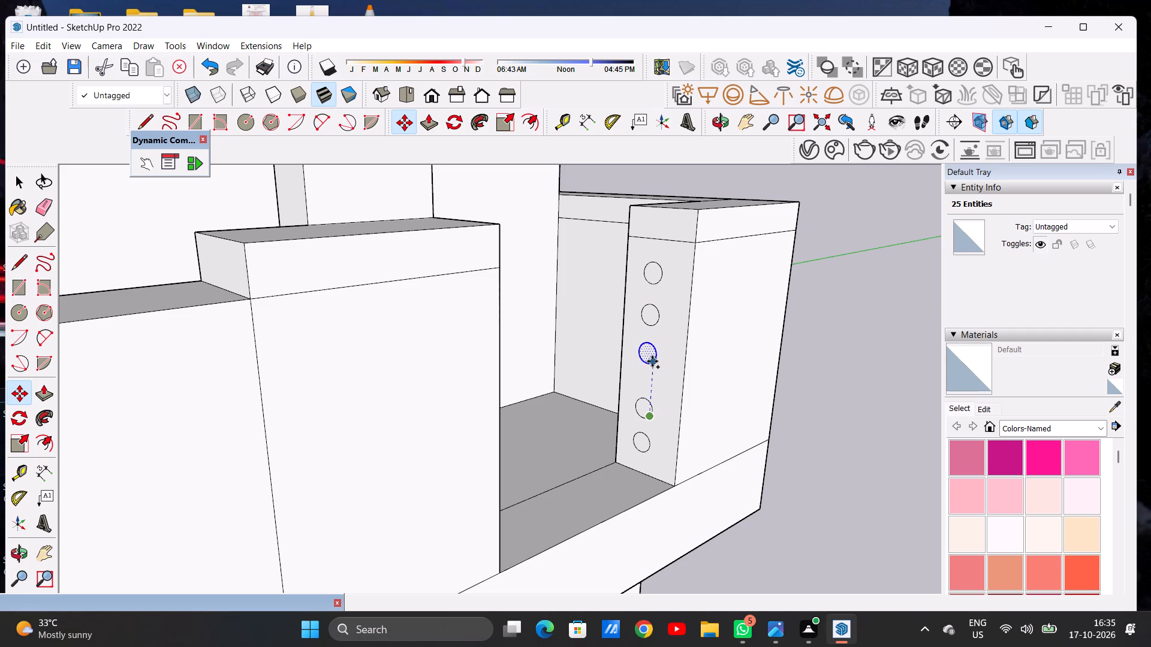
left_click(652, 361)
key("space")
left_click(802, 304)
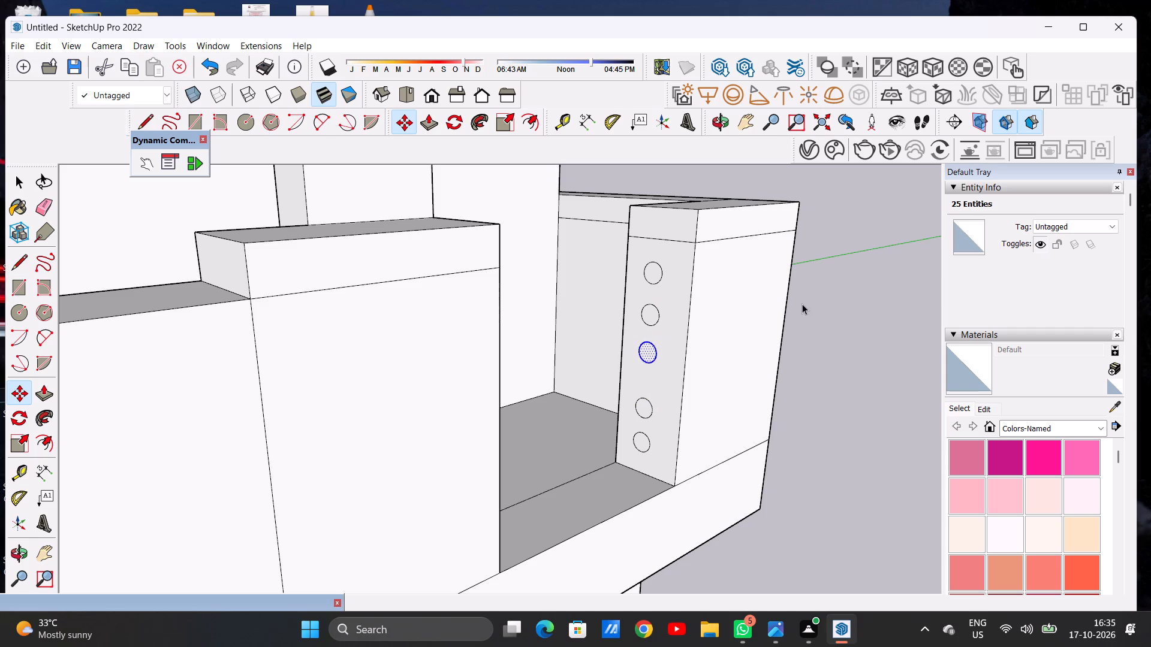
Move the upper three circles on the end face slightly higher, one by one, to even out their vertical spacing.
double_click(650, 275)
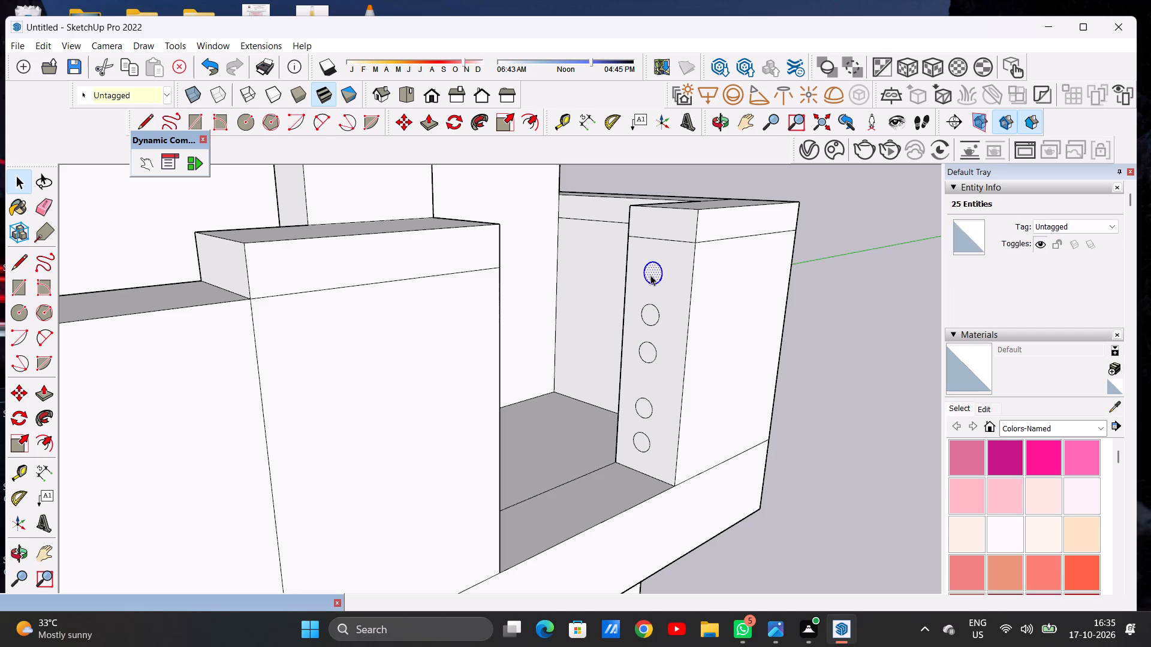
key("m")
left_click(660, 279)
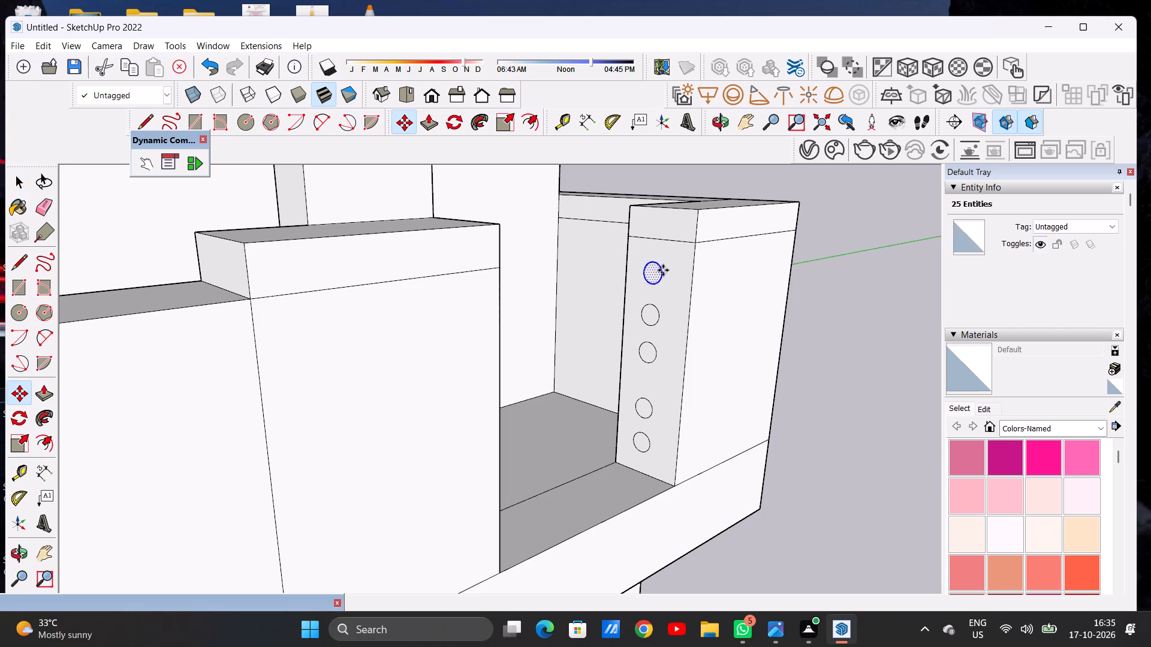
left_click(663, 267)
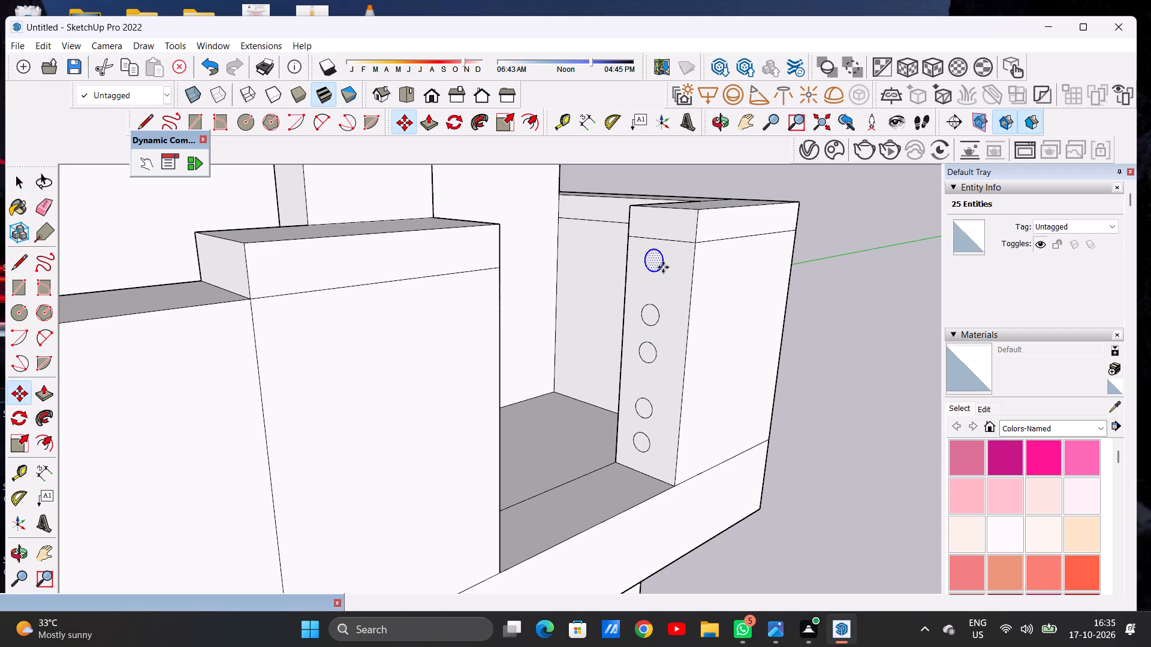
key("space")
double_click(650, 316)
key("m")
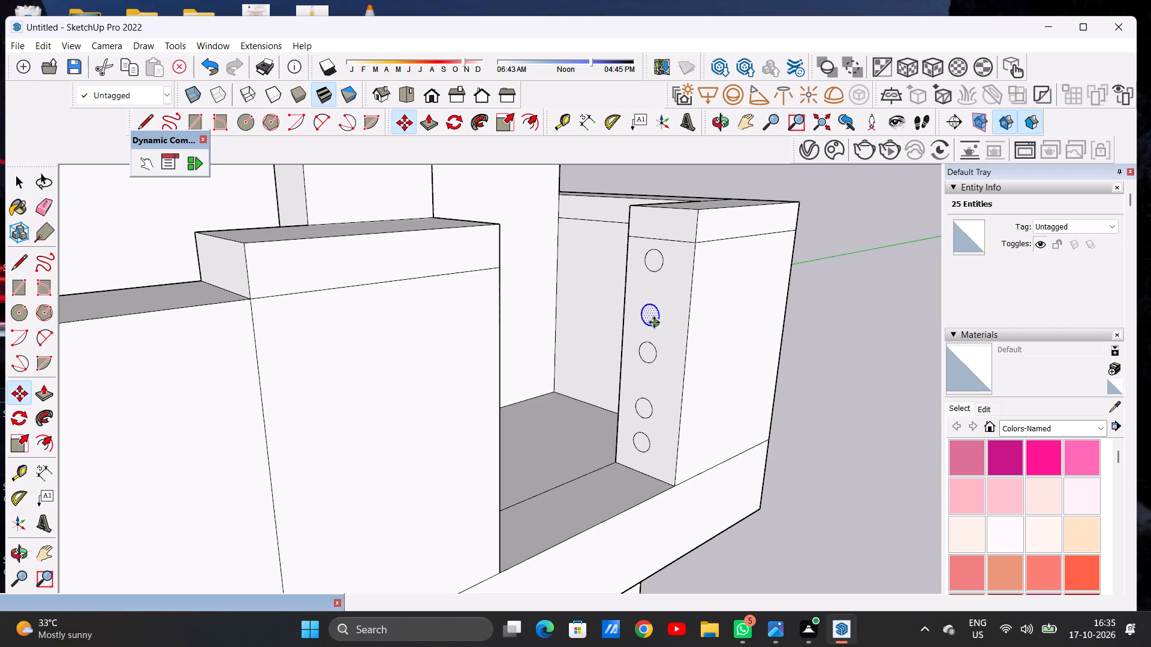
left_click(654, 322)
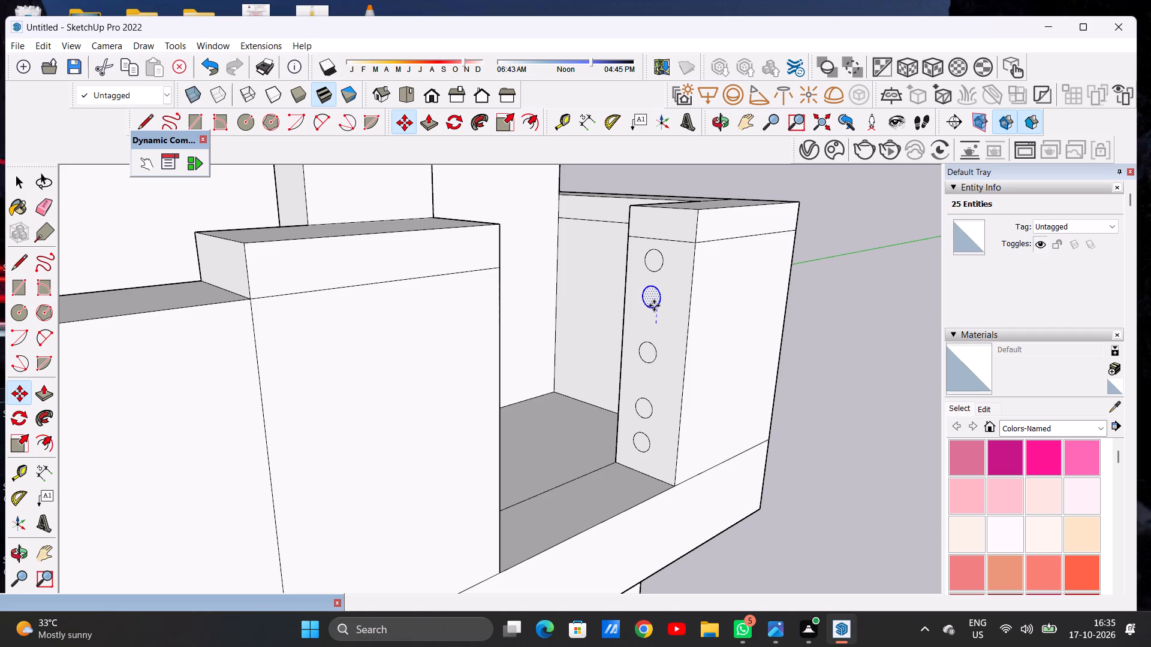
left_click(654, 306)
key("space")
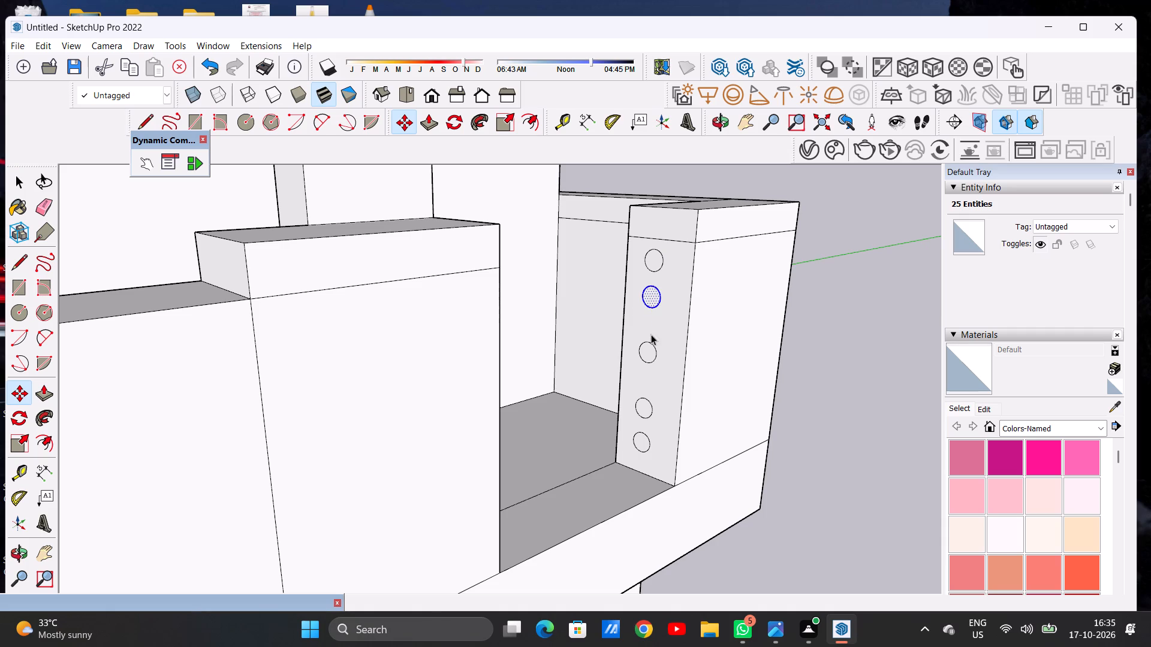
double_click(647, 355)
key("m")
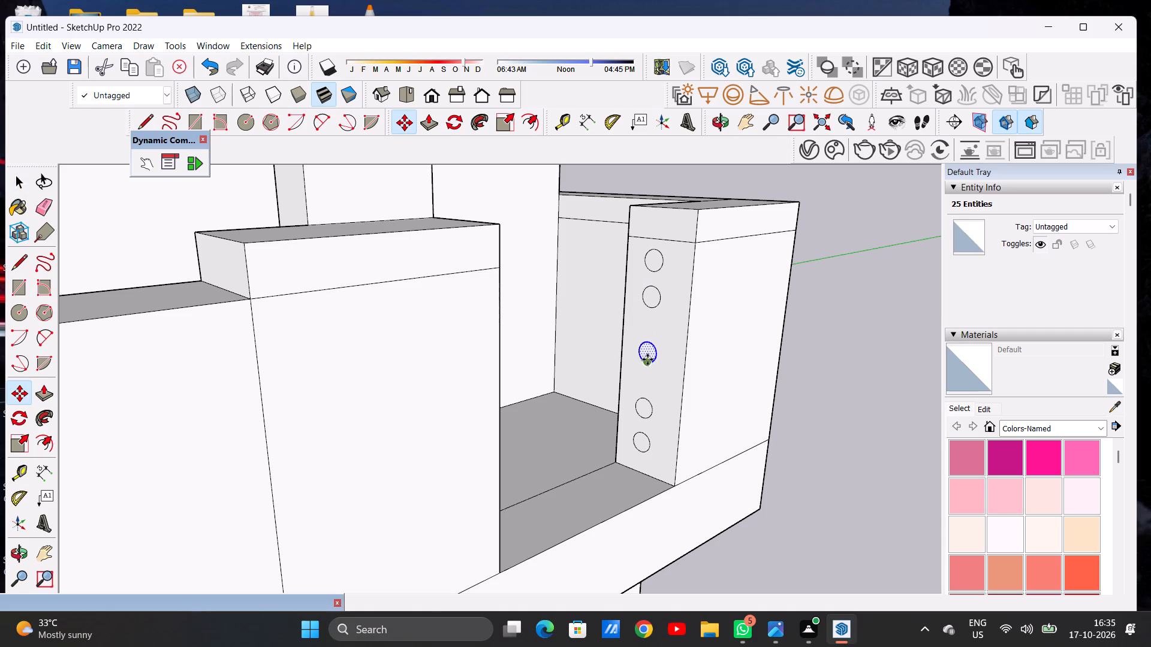
left_click(648, 359)
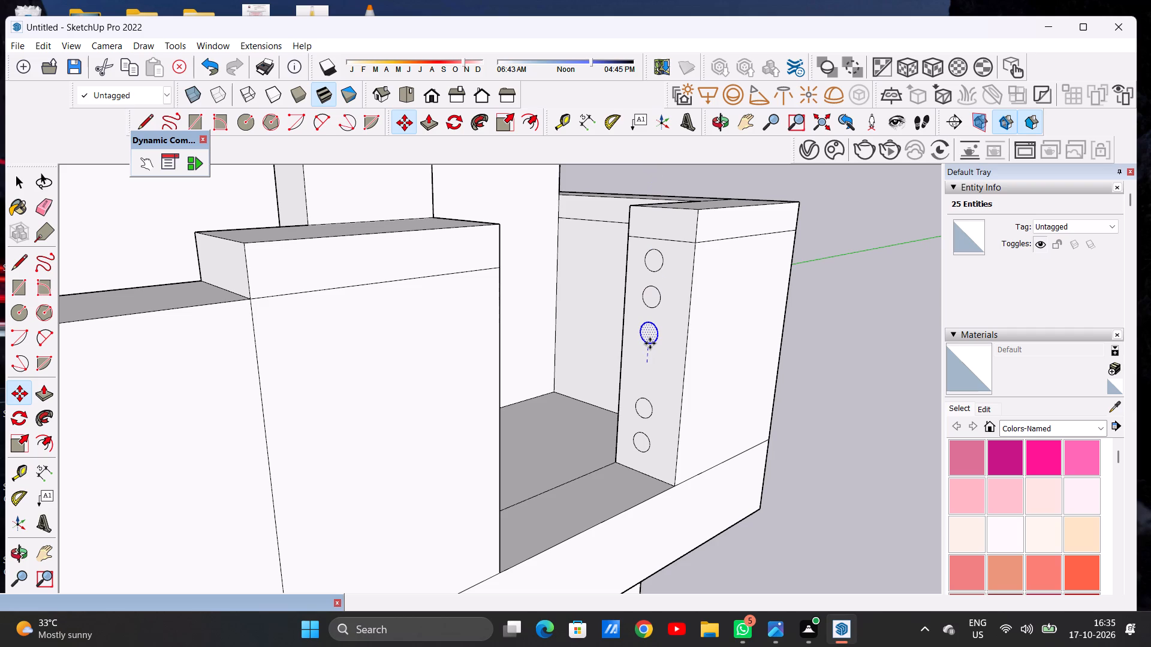
left_click(650, 343)
key("space")
Copy the third circle from the top down into the wider space above the two lowest circles.
type("M")
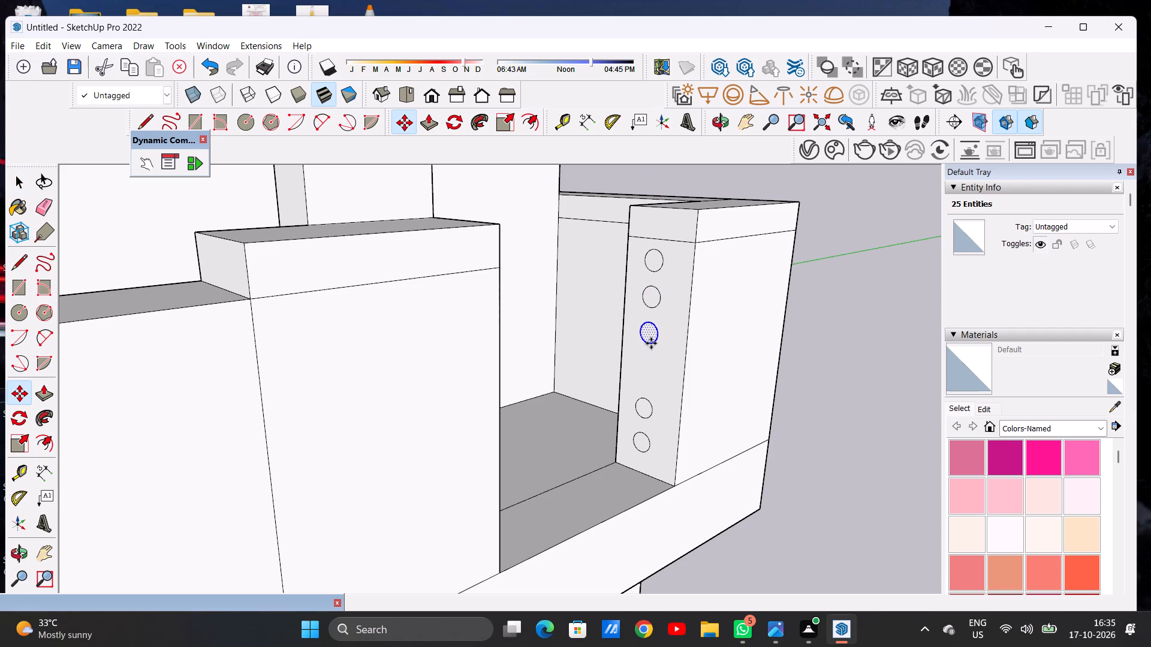
left_click(651, 343)
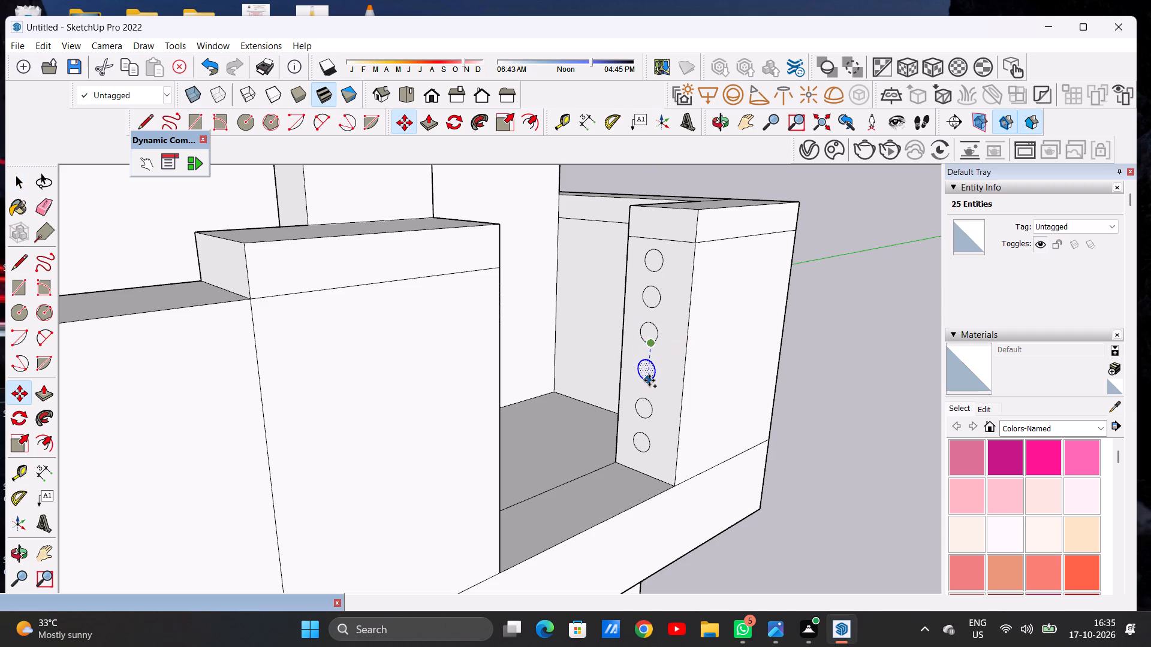
left_click(649, 381)
key("space")
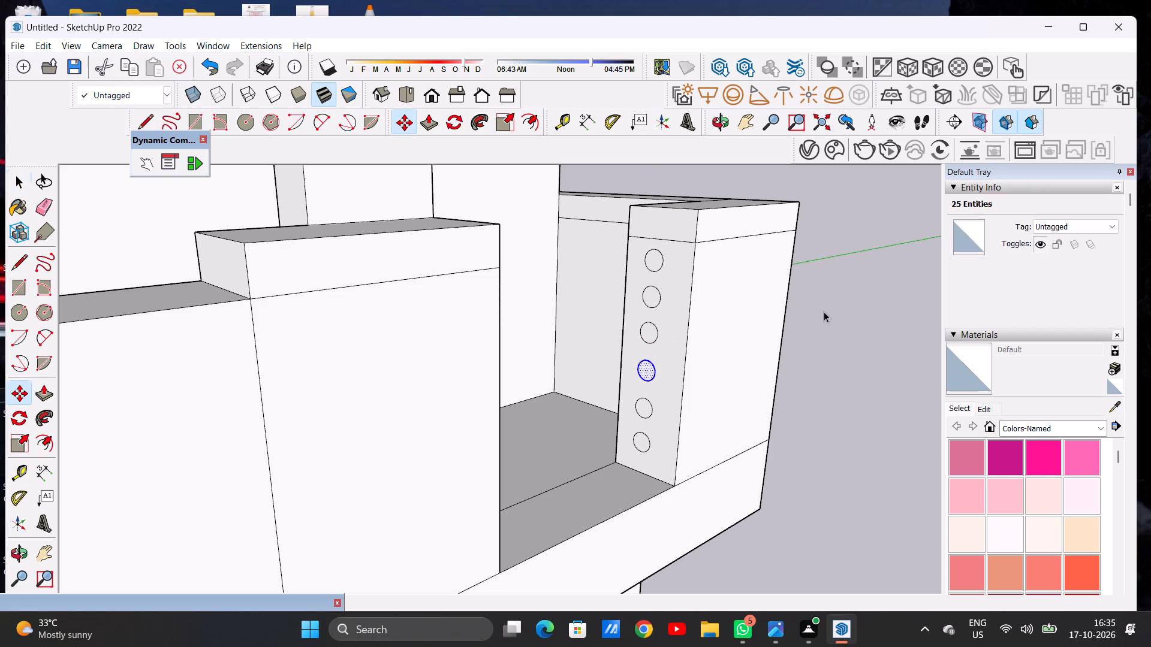
left_click(824, 312)
Push/Pull the top circle across the parapet gap to the opposite parapet's end face as a round railing bar.
scroll(441, 404, "down", 4)
scroll(555, 338, "down", 1)
key("p")
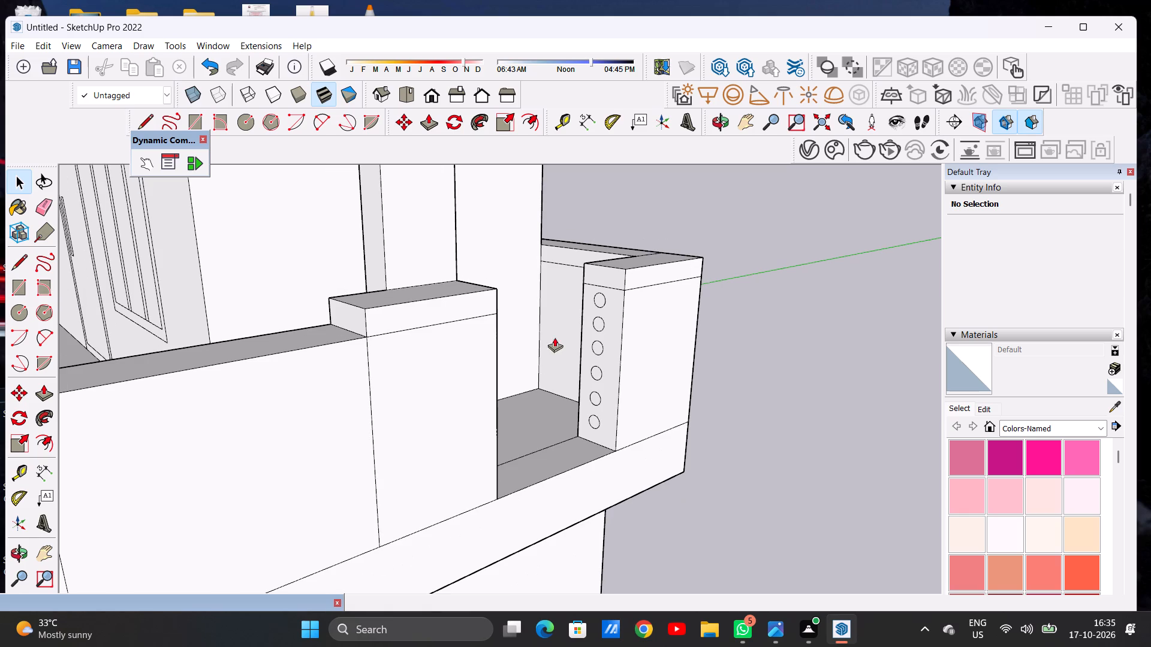
scroll(584, 307, "up", 7)
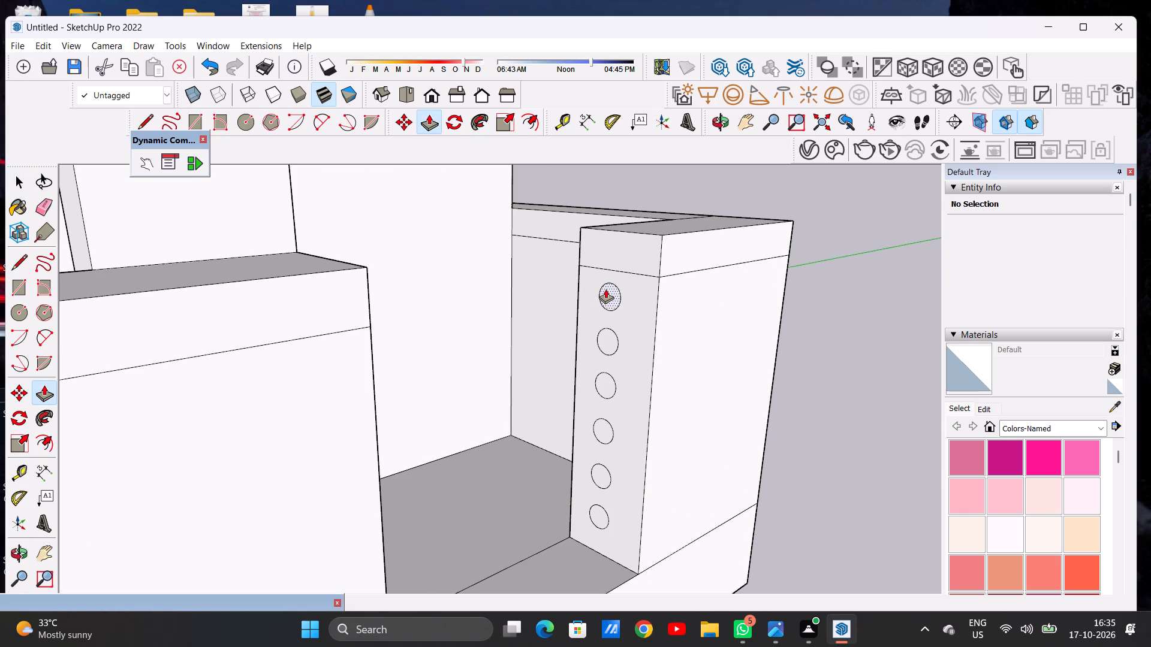
left_click(606, 289)
scroll(540, 325, "down", 8)
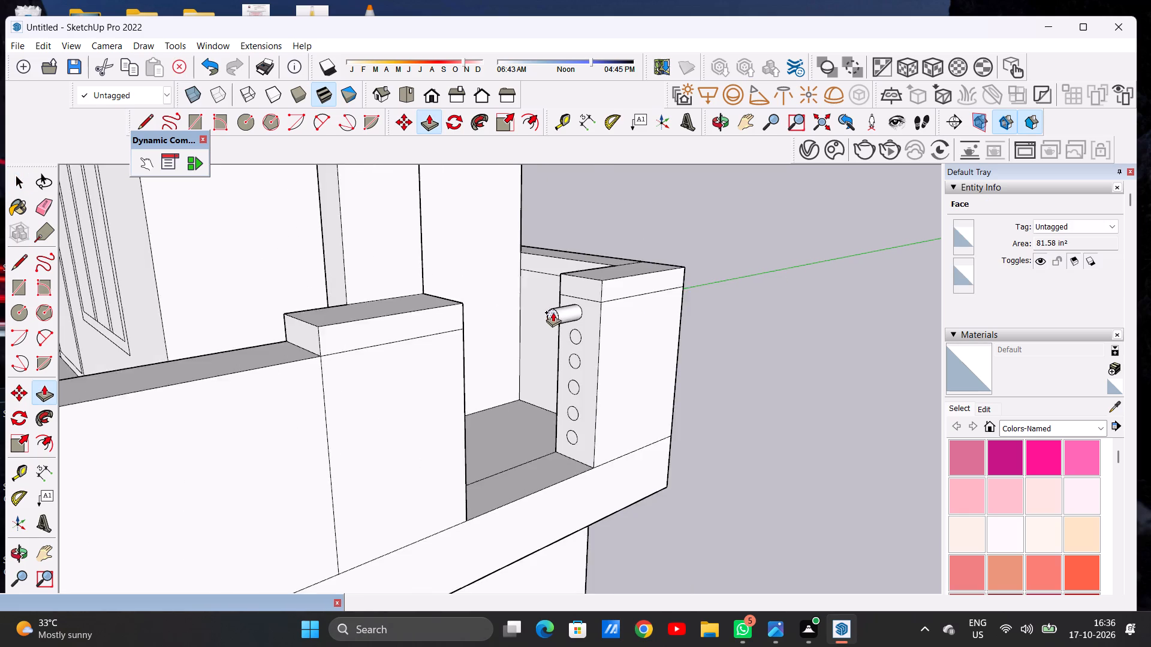
scroll(553, 312, "down", 4)
middle_click_drag(515, 318, 326, 297)
scroll(432, 297, "up", 6)
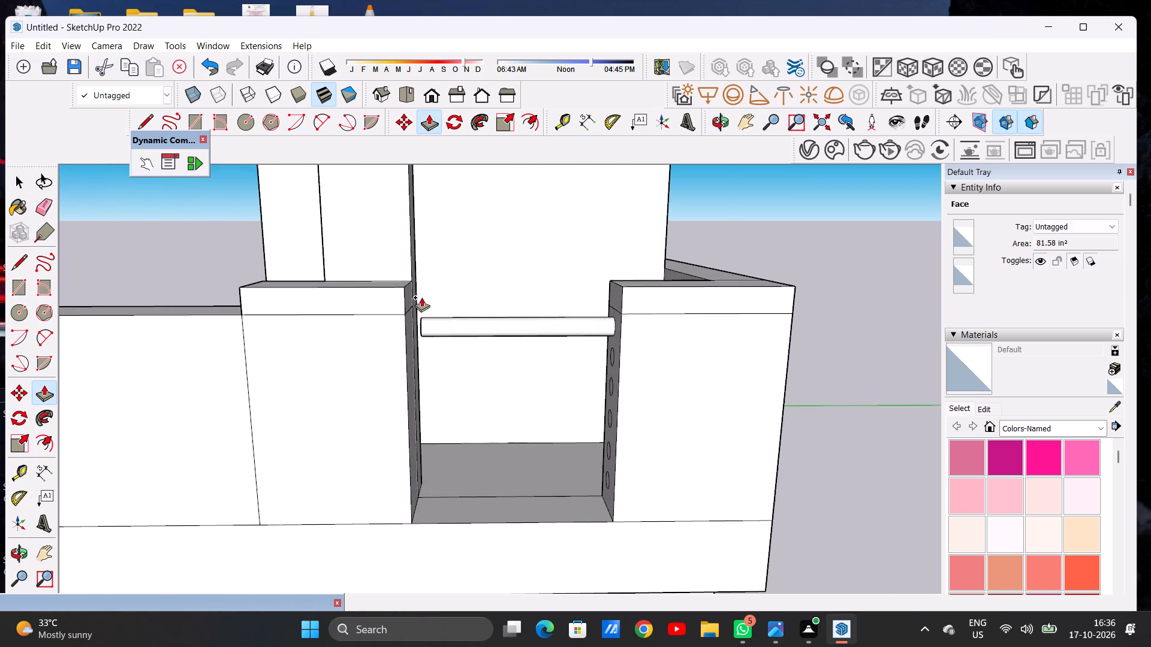
scroll(421, 297, "up", 2)
left_click(400, 309)
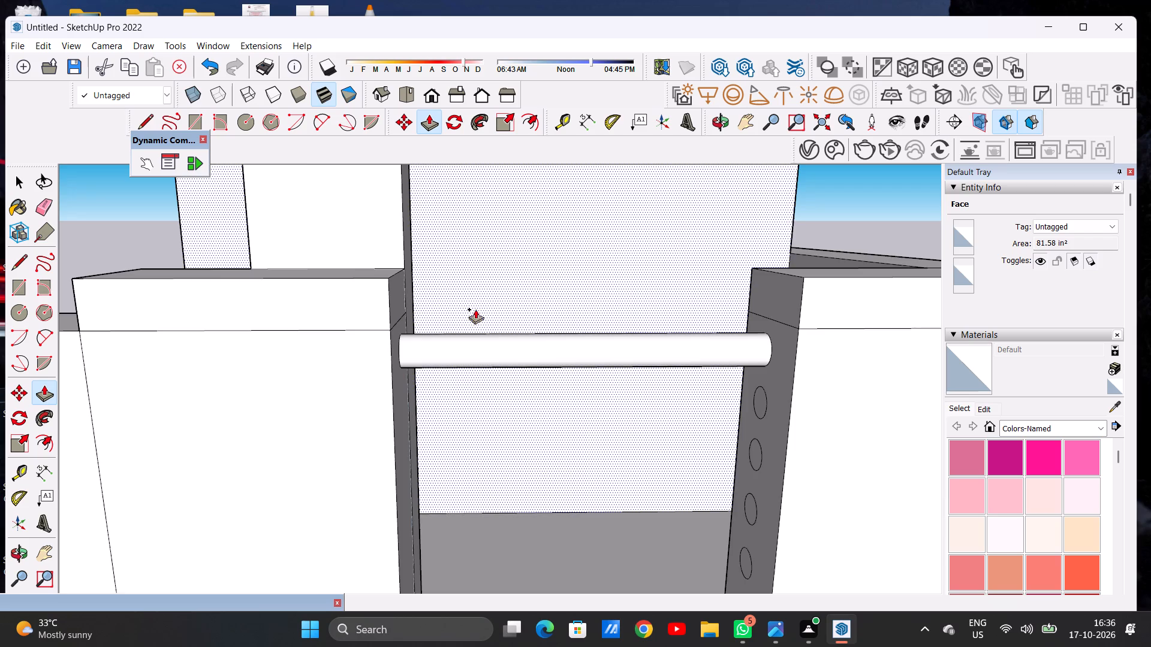
Push/Pull the second circle from the top across the gap to the opposite parapet's end face.
scroll(508, 304, "down", 8)
middle_click_drag(514, 392, 613, 400)
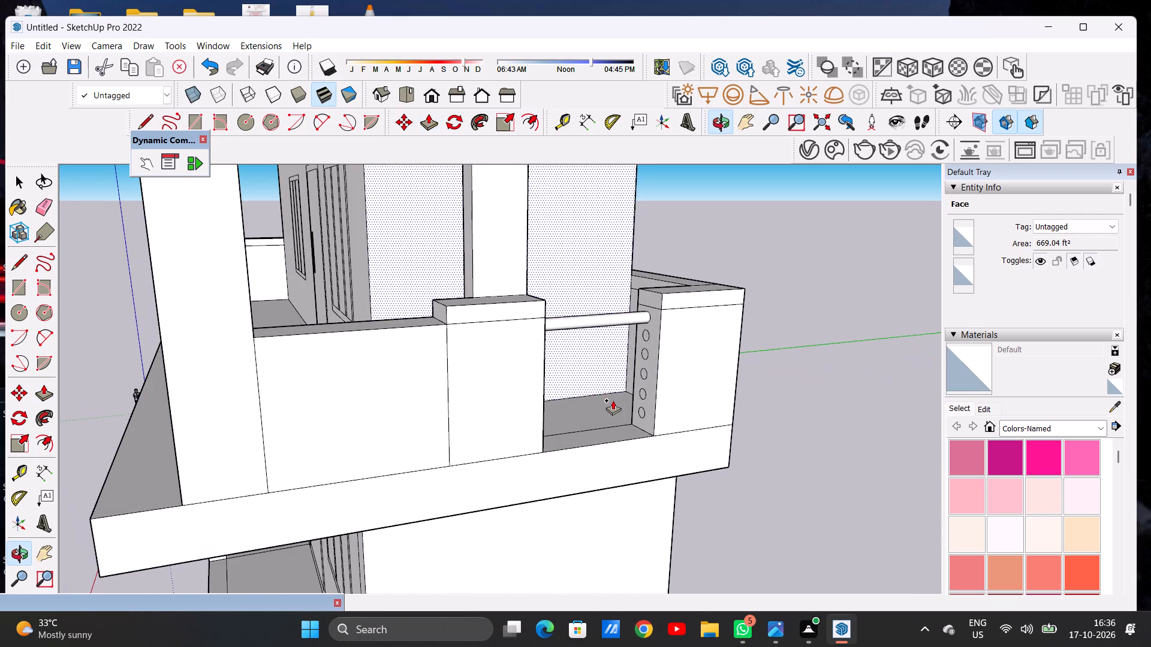
scroll(653, 333, "up", 14)
left_click(638, 335)
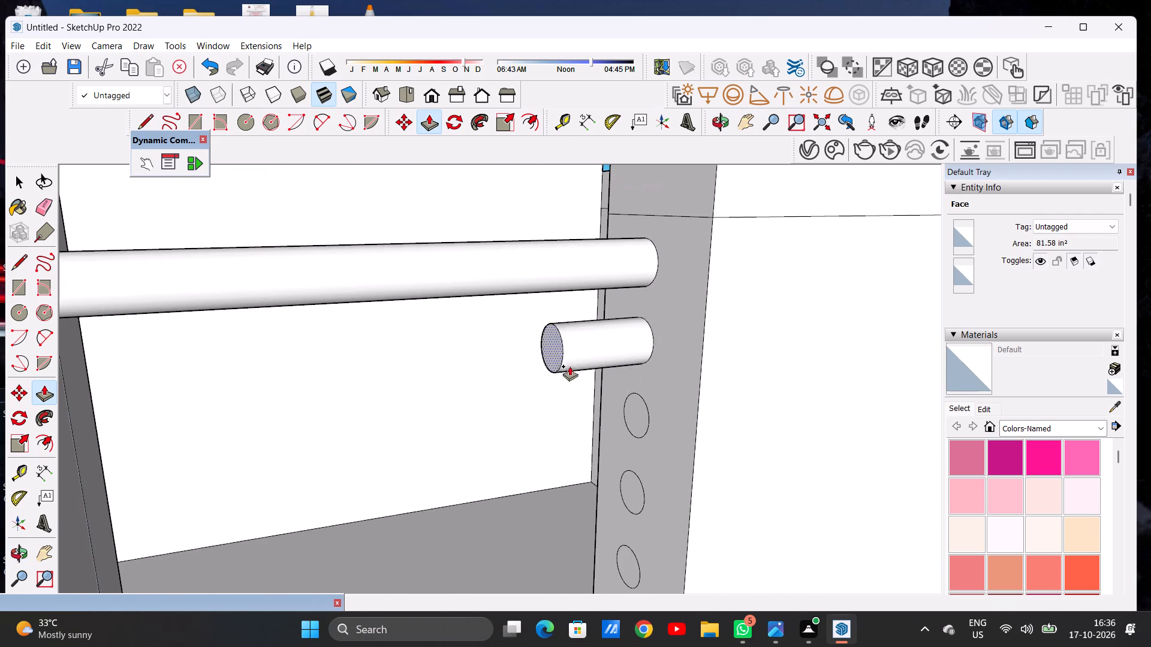
scroll(631, 364, "down", 3)
scroll(631, 364, "up", 1)
scroll(631, 364, "down", 10)
middle_click_drag(514, 371, 374, 323)
scroll(466, 320, "up", 7)
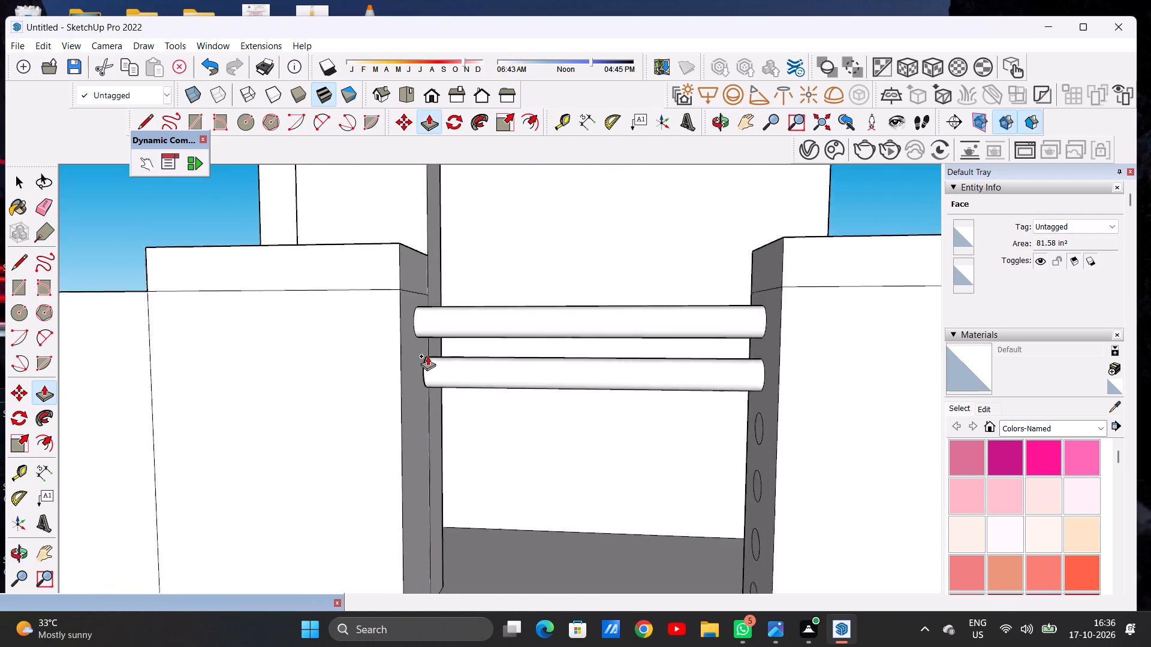
scroll(427, 356, "up", 2)
left_click(405, 342)
Push/Pull the third circle from the top across the gap to the opposite parapet's end face.
scroll(546, 355, "down", 10)
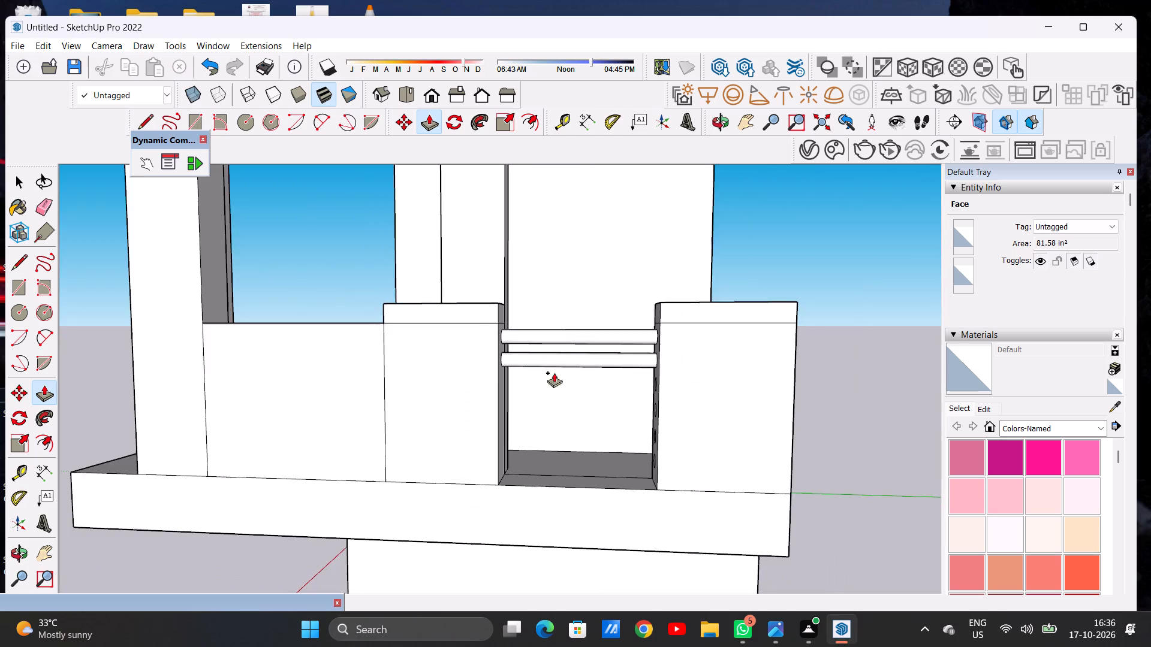
middle_click_drag(573, 395, 691, 426)
scroll(695, 396, "up", 13)
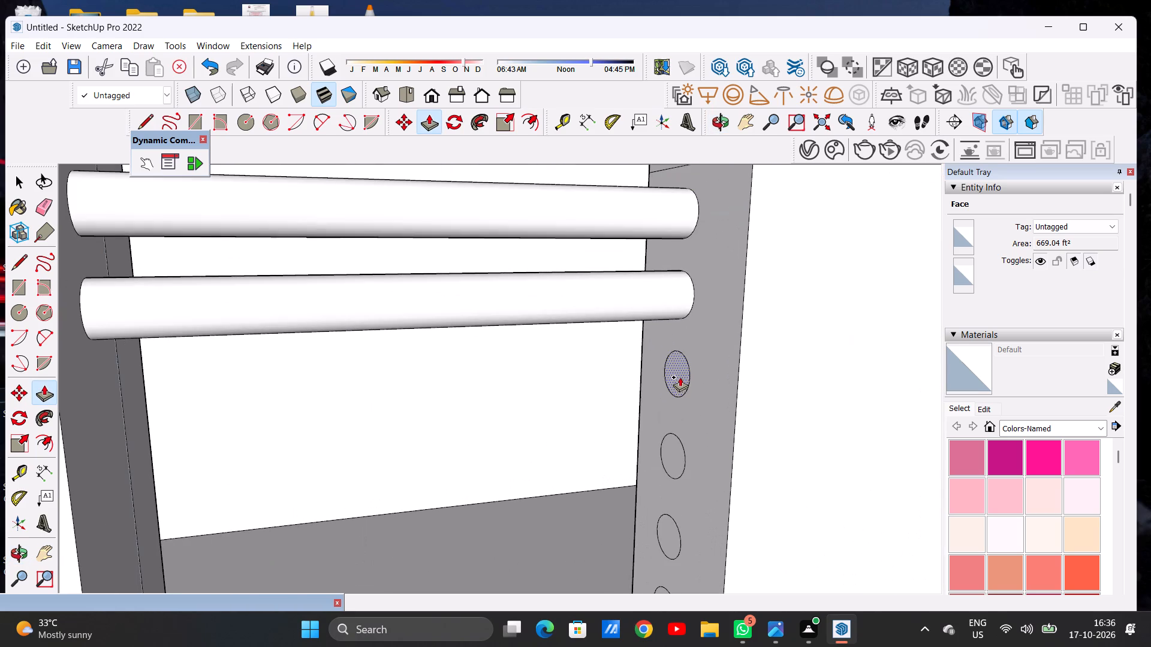
left_click(680, 372)
scroll(587, 376, "down", 13)
middle_click_drag(500, 379, 453, 378)
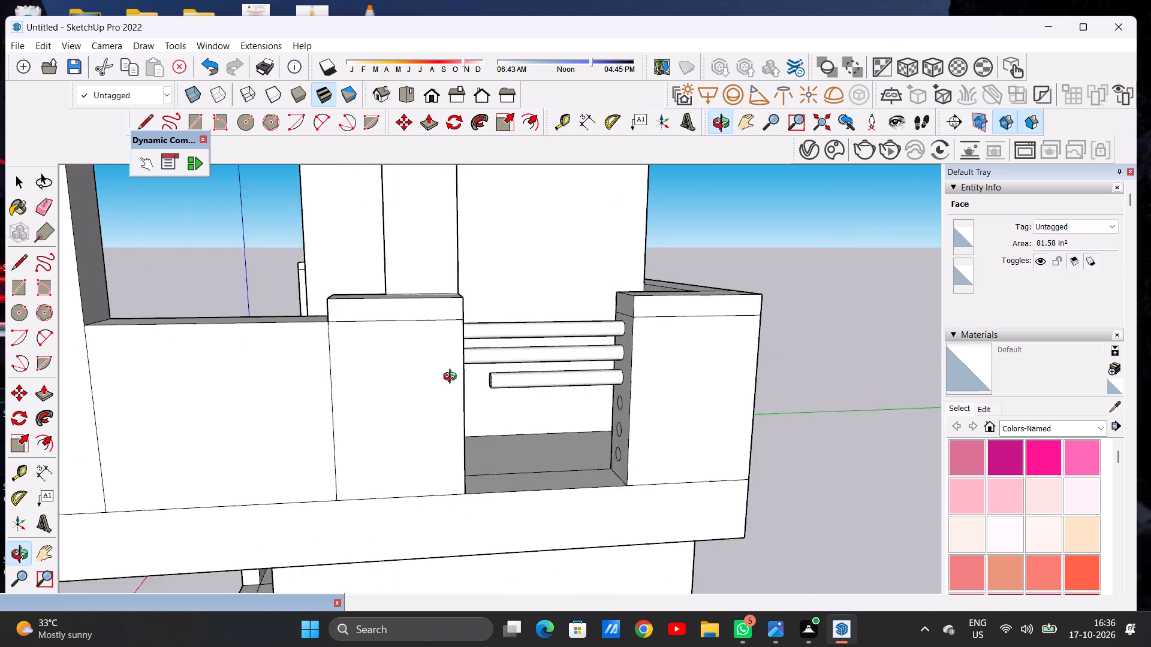
middle_click_drag(453, 378, 407, 367)
scroll(438, 371, "up", 17)
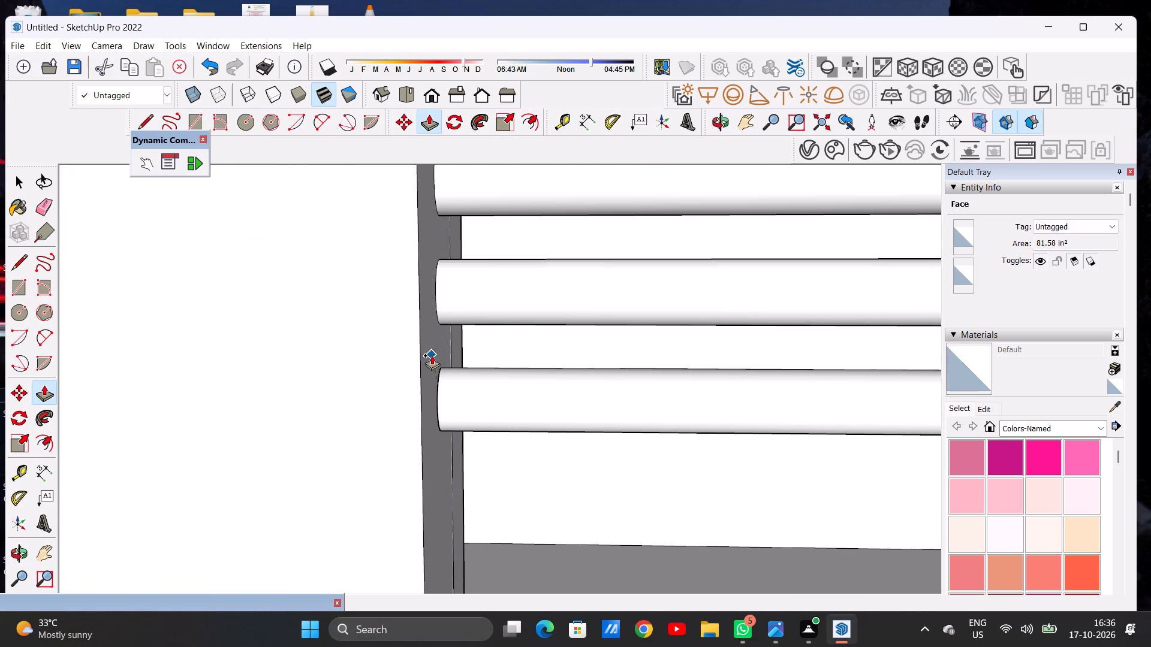
left_click(432, 355)
Push/Pull the fourth circle from the top across the gap to the opposite parapet's end face.
scroll(471, 332, "down", 9)
middle_click_drag(502, 380, 647, 391)
scroll(665, 370, "up", 5)
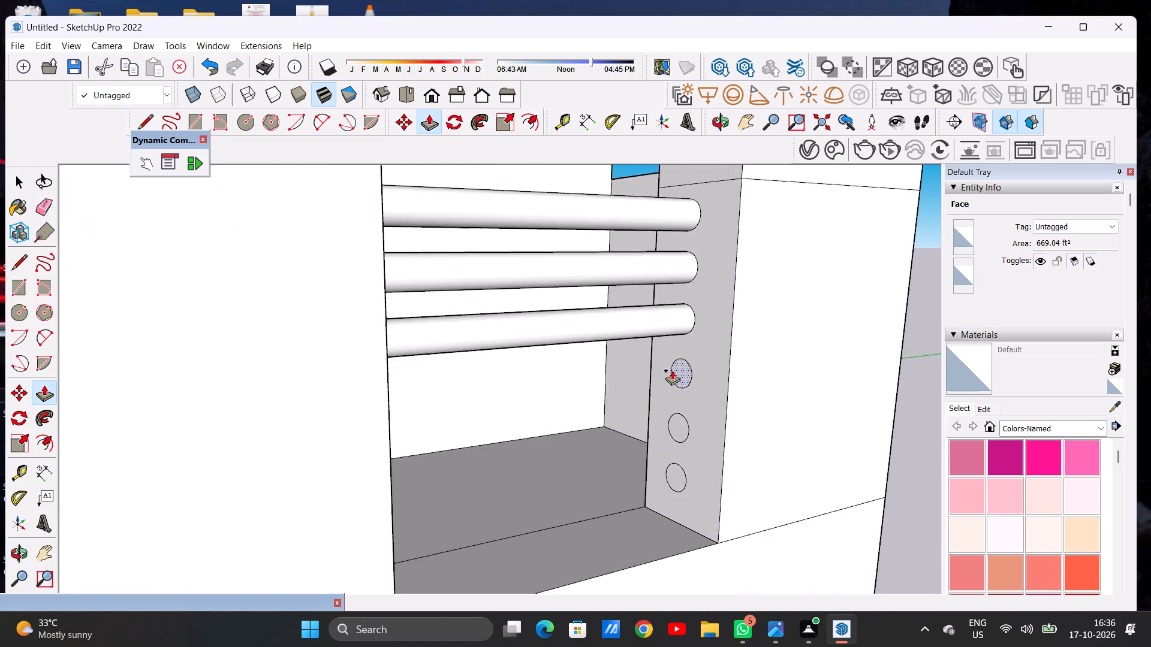
scroll(672, 370, "up", 5)
left_click(686, 366)
scroll(555, 380, "down", 13)
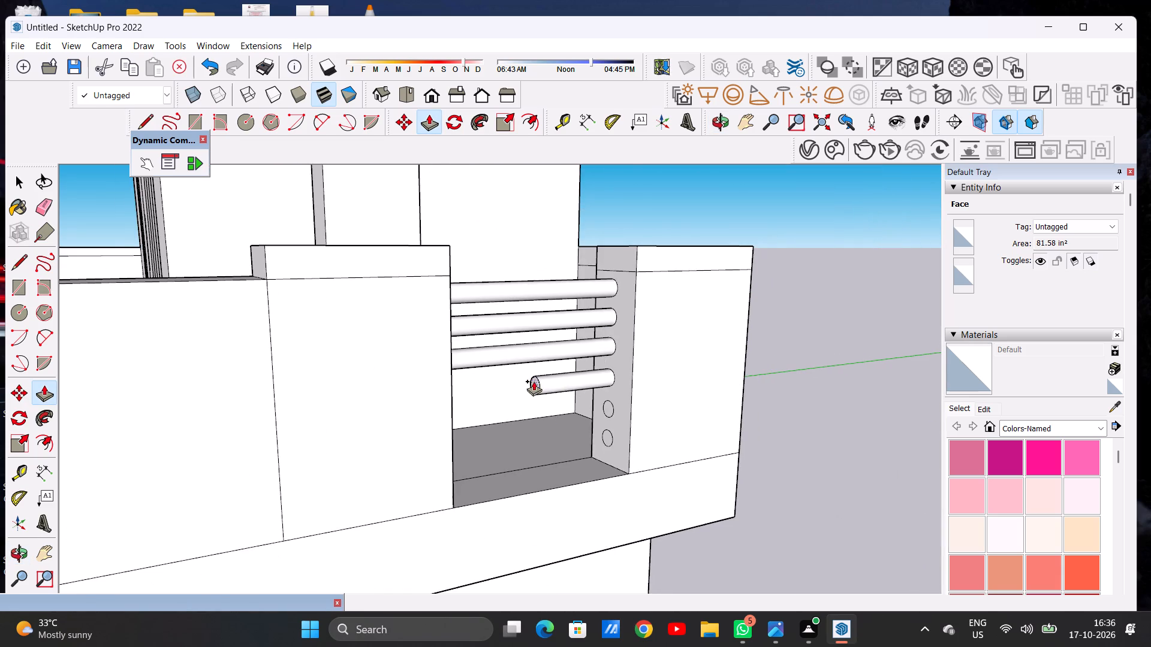
middle_click_drag(538, 383, 370, 372)
scroll(386, 376, "up", 10)
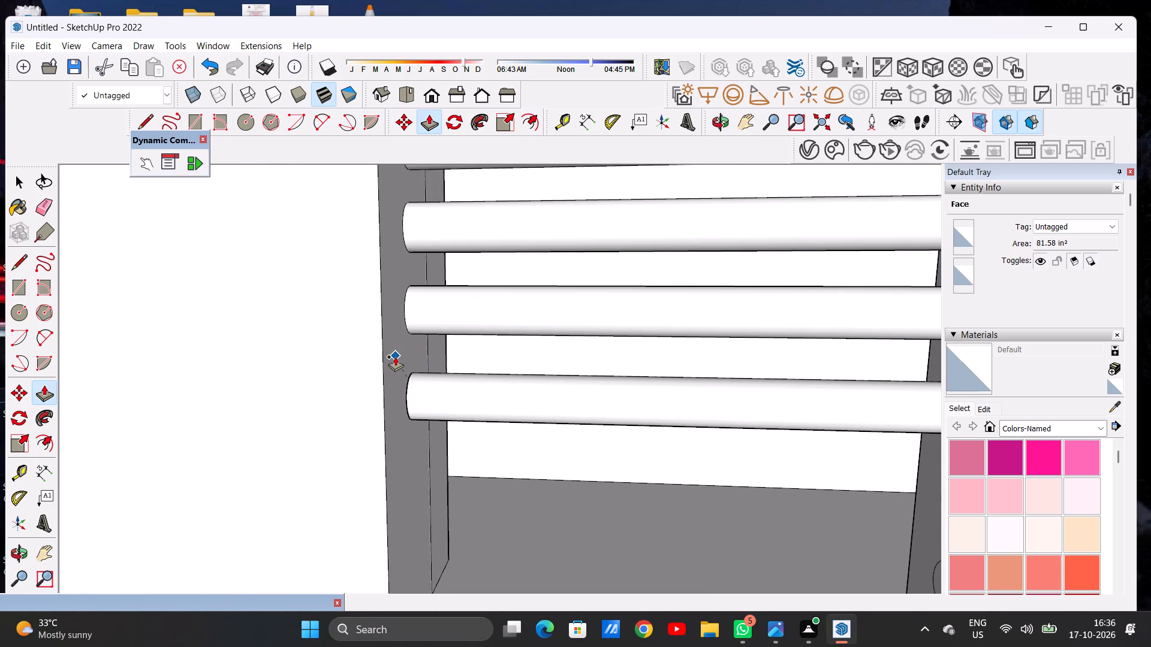
left_click(395, 356)
Push/Pull the fifth circle from the top across the gap to the opposite parapet's end face.
scroll(436, 348, "down", 11)
middle_click_drag(423, 389, 592, 418)
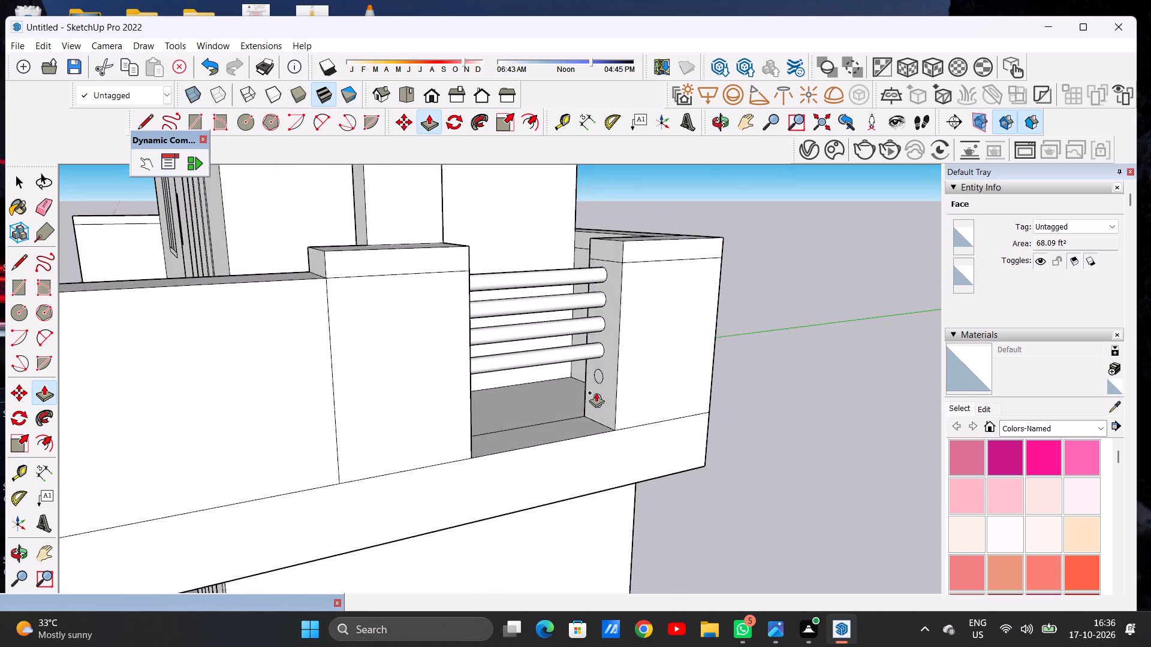
scroll(599, 383, "up", 13)
left_click(605, 358)
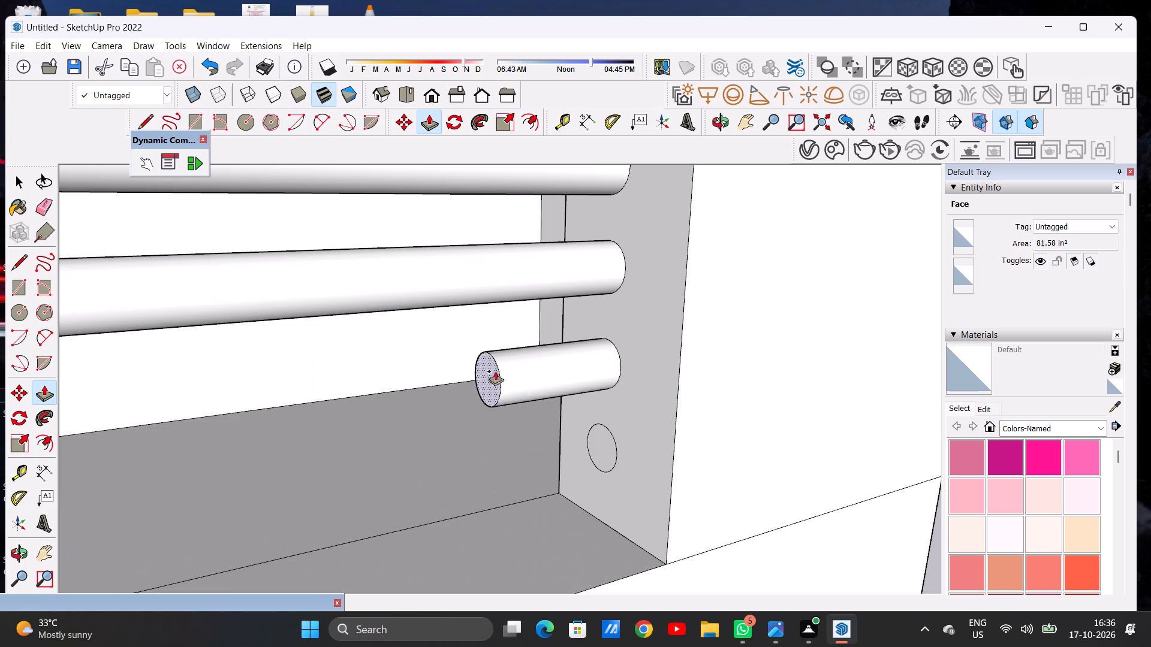
scroll(505, 368, "down", 12)
middle_click_drag(430, 379, 289, 351)
scroll(351, 342, "up", 4)
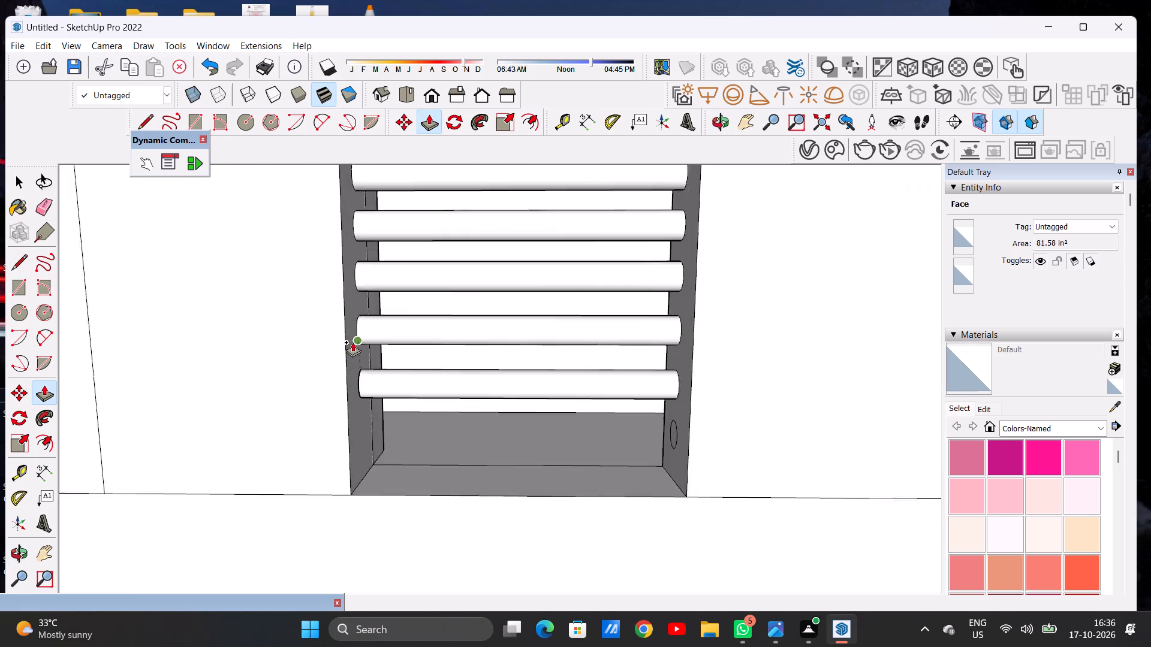
scroll(352, 342, "up", 7)
left_click(341, 365)
Push/Pull the sixth, lowest circle across the gap to the opposite parapet's end face.
scroll(448, 296, "down", 12)
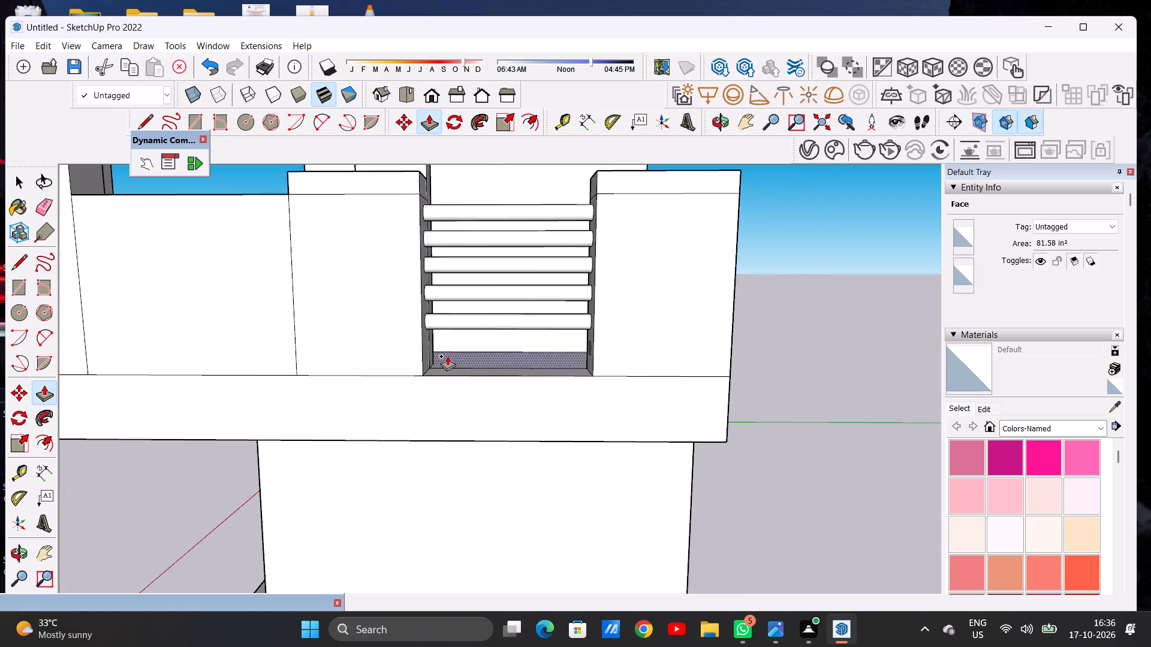
middle_click_drag(480, 372, 586, 390)
scroll(589, 343, "up", 13)
left_click(589, 343)
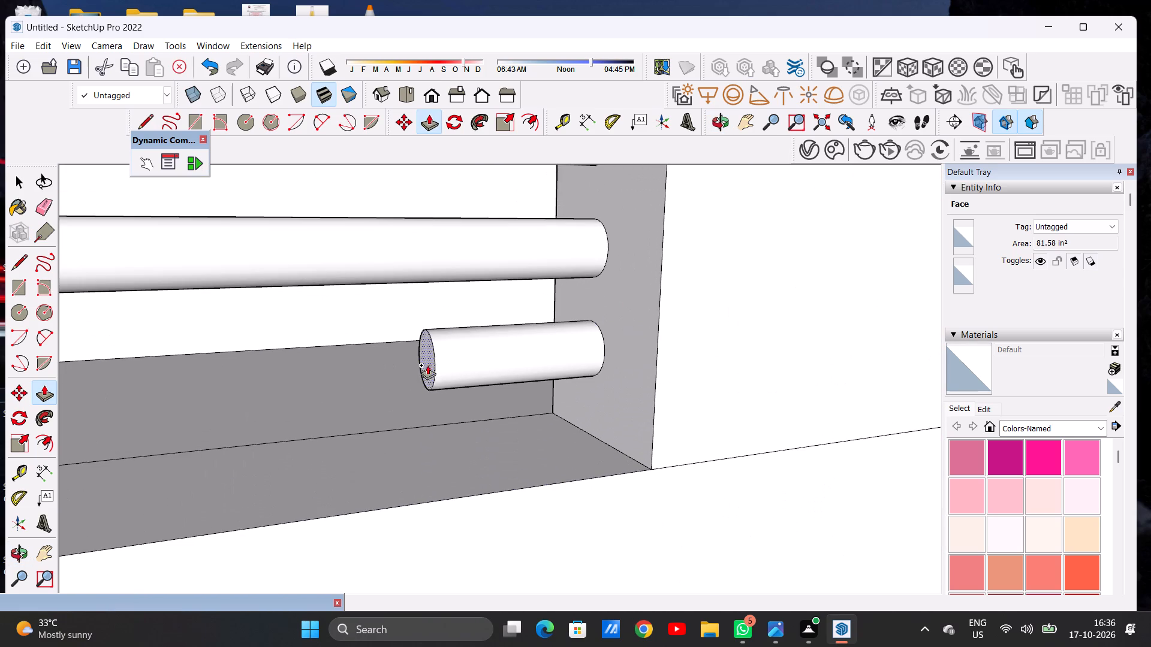
scroll(492, 356, "down", 14)
middle_click_drag(409, 364, 281, 344)
scroll(367, 348, "up", 4)
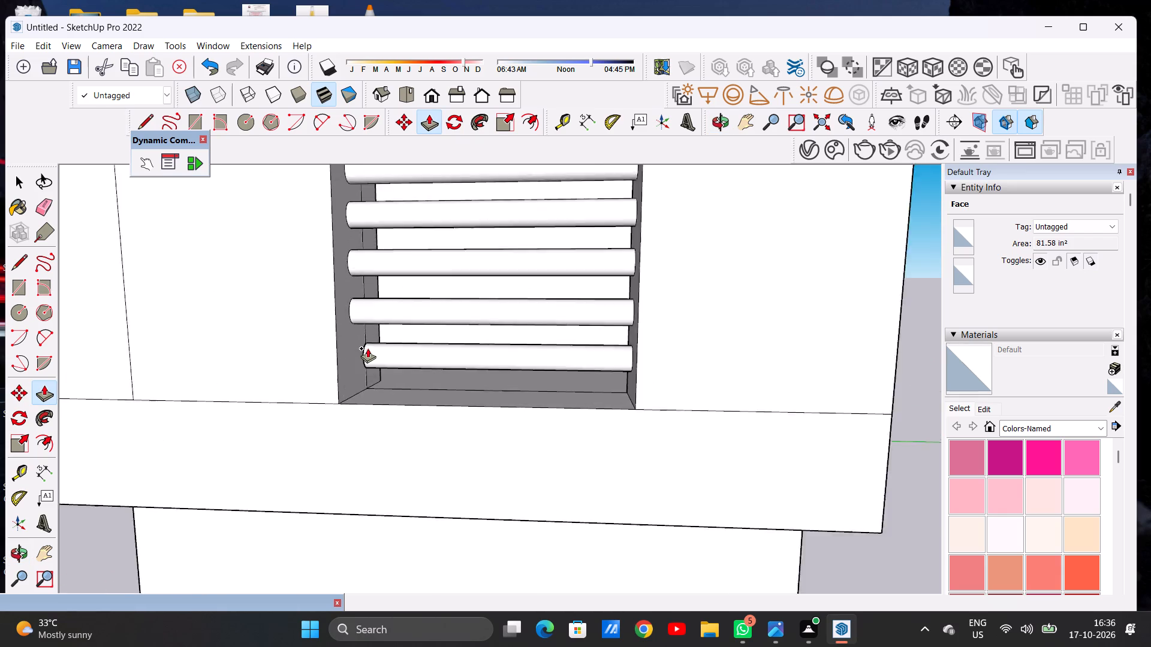
scroll(367, 348, "up", 8)
left_click(335, 331)
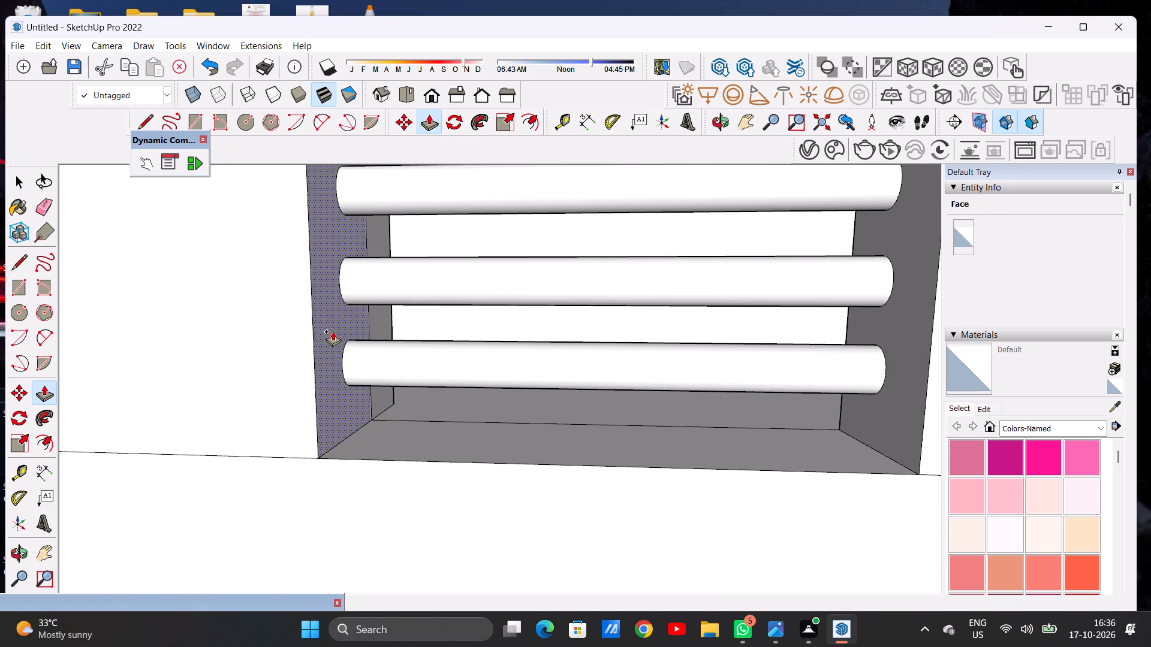
key("space")
Draw a rectangle of about 7.3 ft² on the outer face of the raised parapet block between the low parapet and the railing.
scroll(370, 373, "down", 11)
scroll(444, 378, "down", 4)
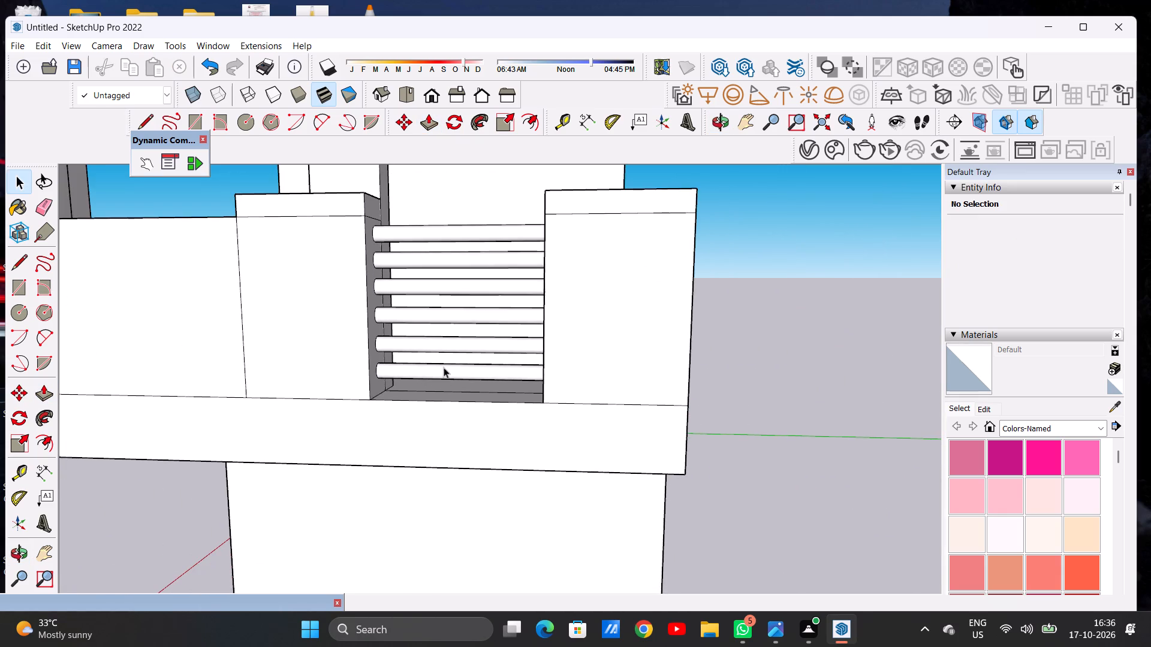
scroll(455, 369, "down", 5)
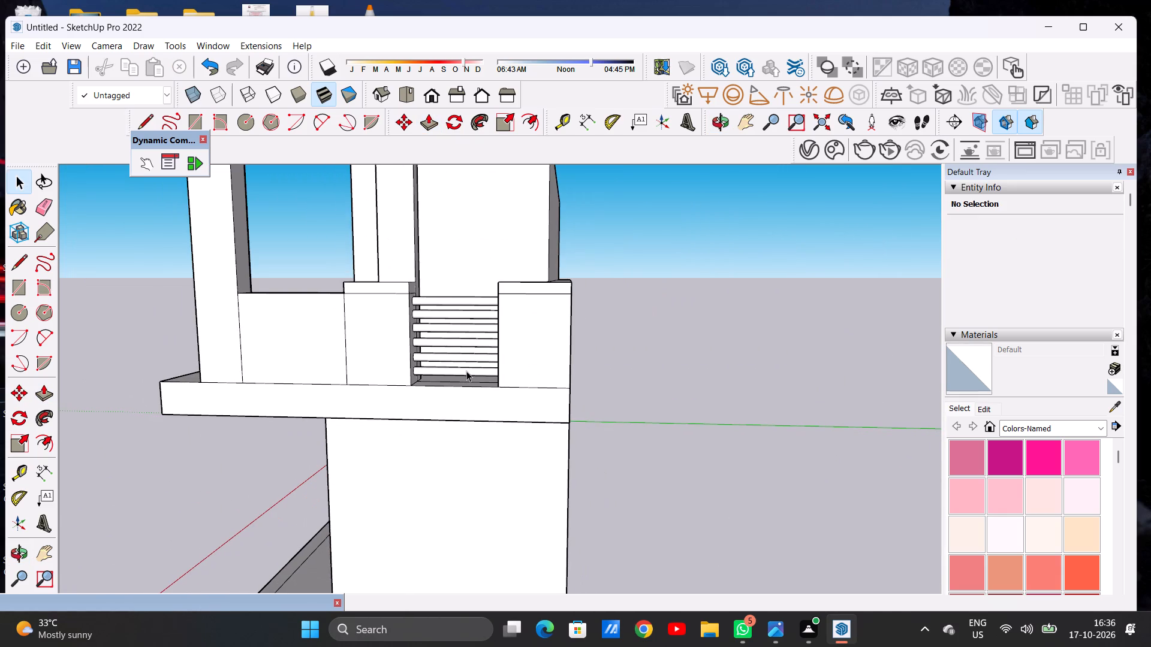
scroll(479, 372, "down", 7)
scroll(459, 353, "up", 5)
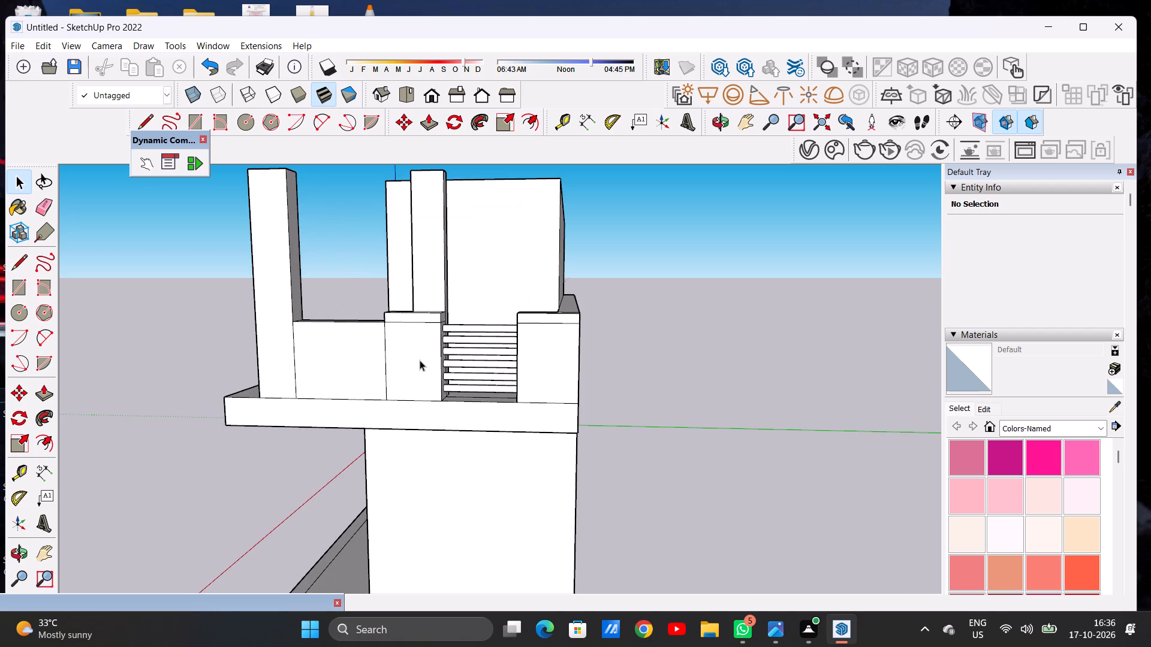
middle_click_drag(420, 360, 444, 360)
scroll(472, 361, "down", 6)
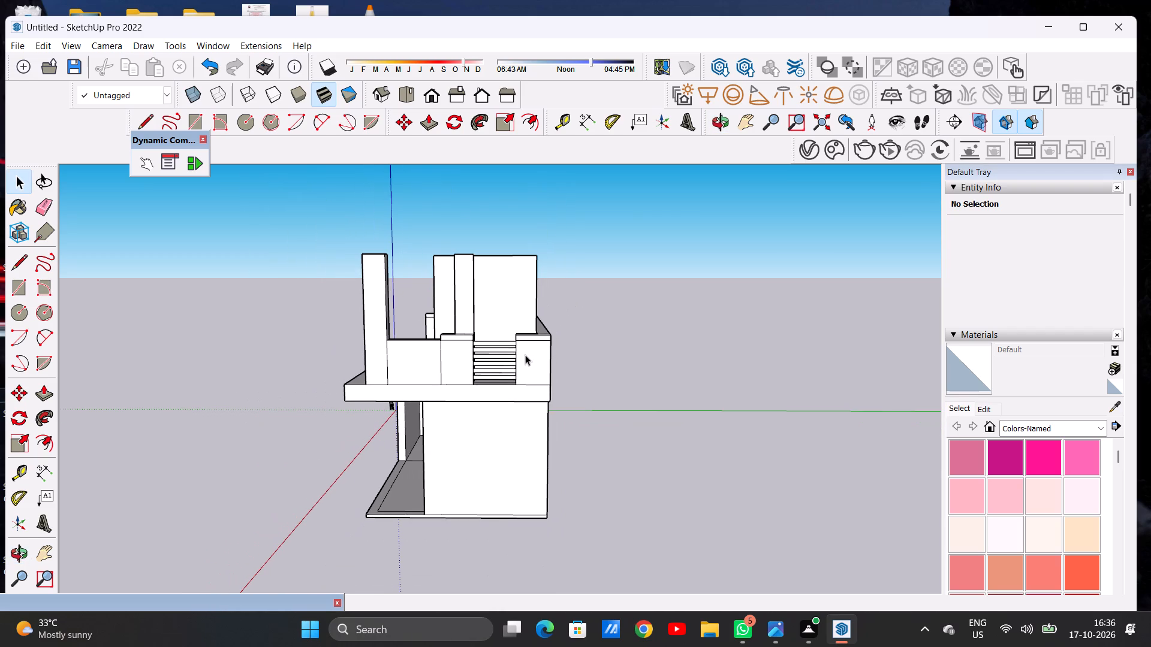
scroll(464, 374, "up", 9)
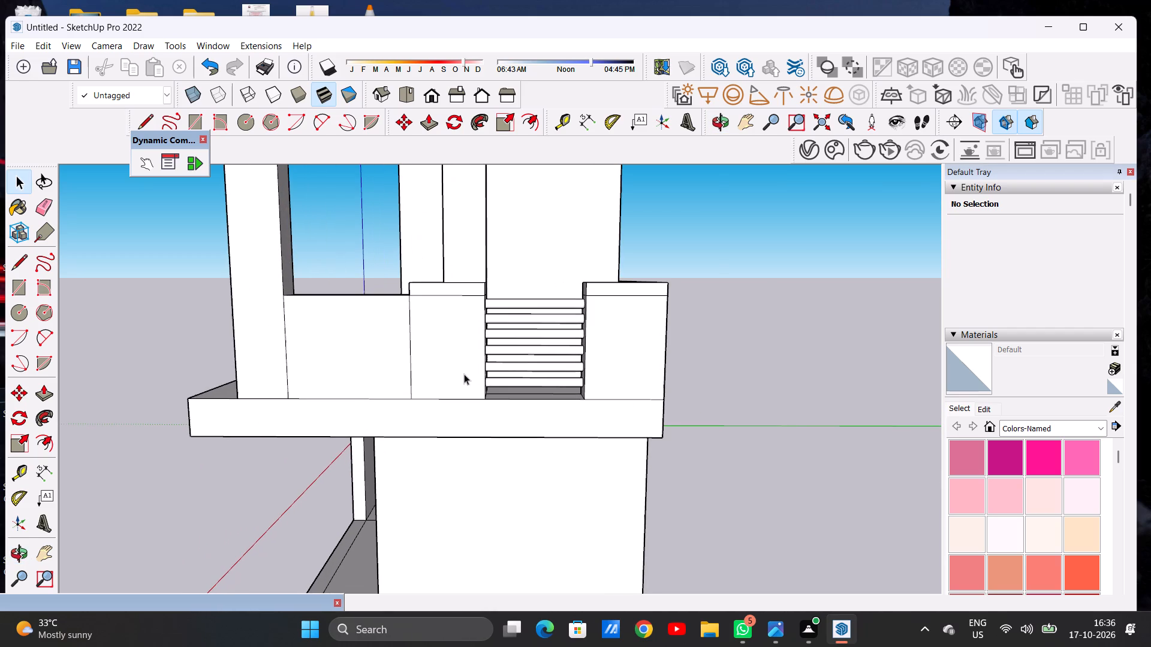
scroll(463, 374, "up", 1)
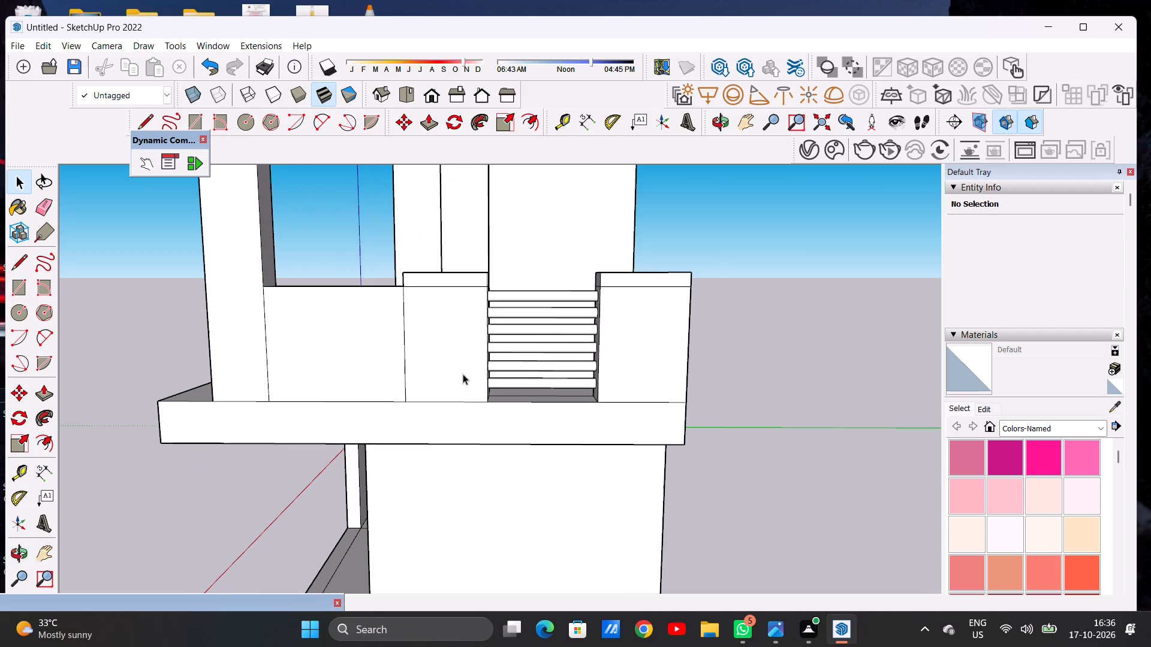
key("r")
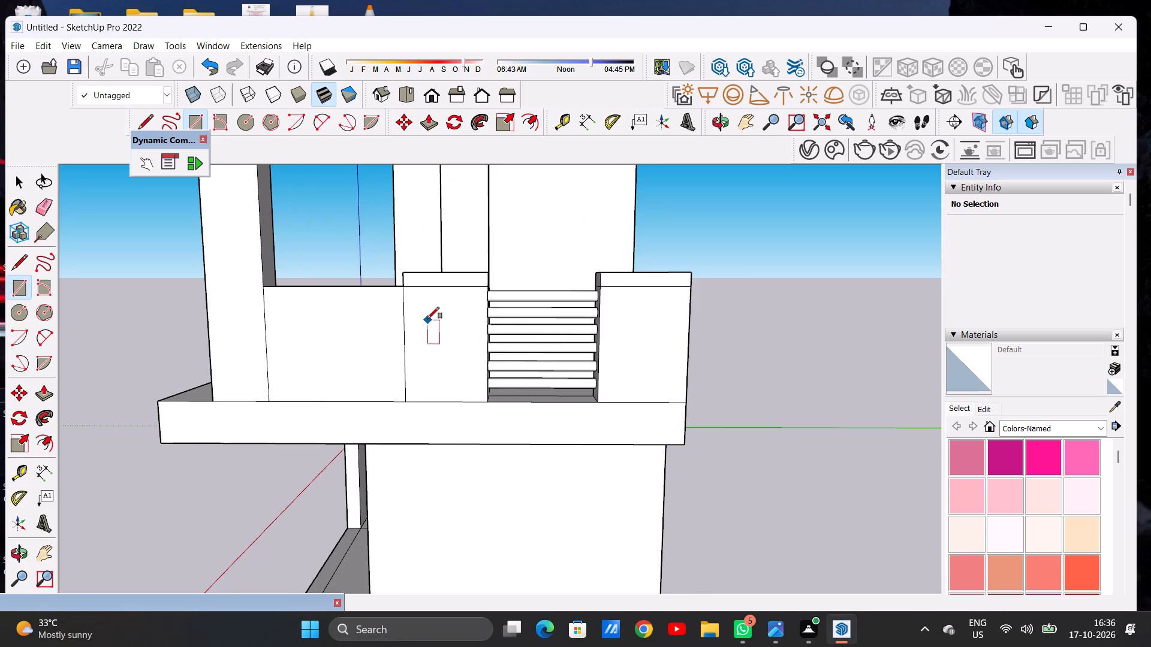
scroll(427, 319, "up", 3)
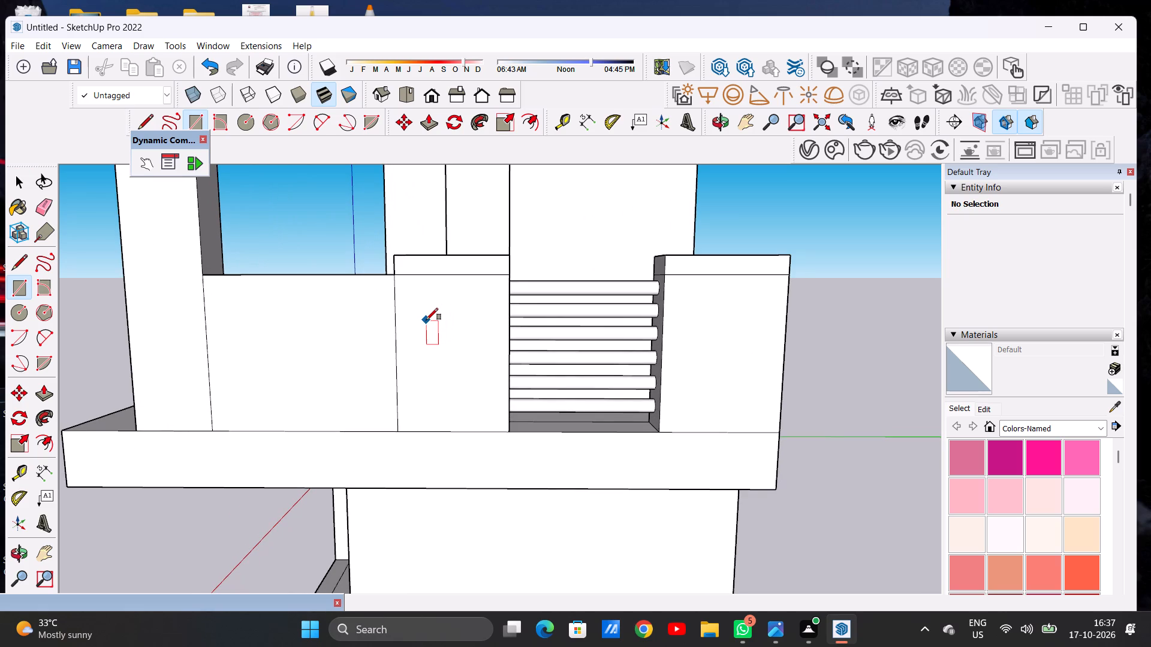
left_click(426, 320)
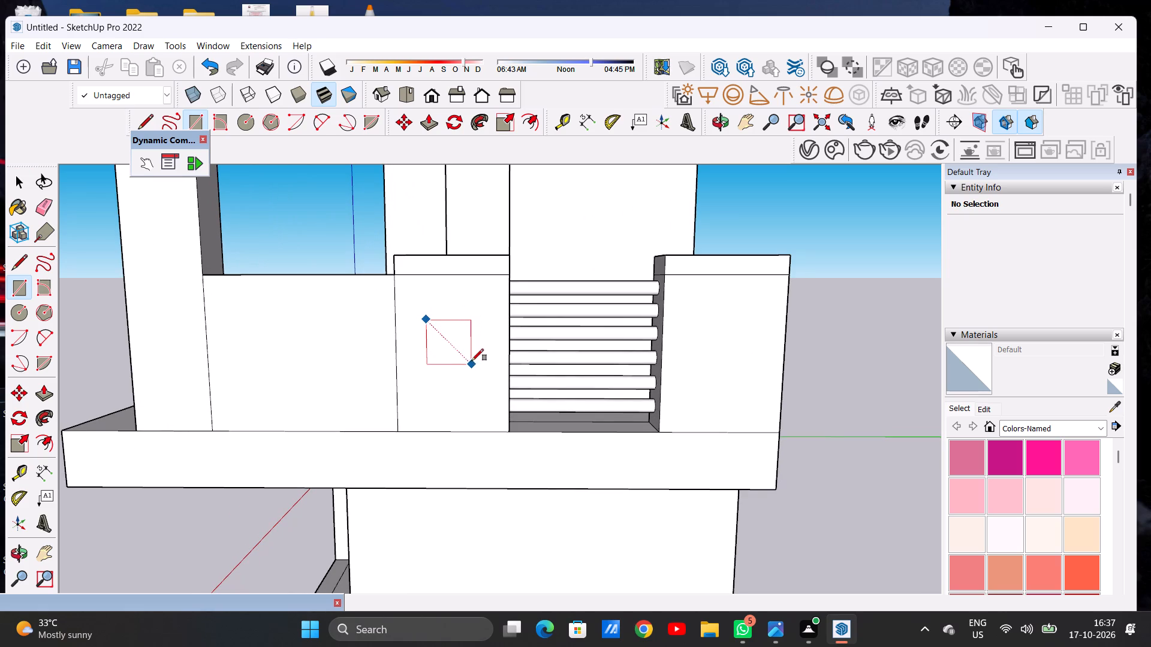
left_click(476, 359)
key("space")
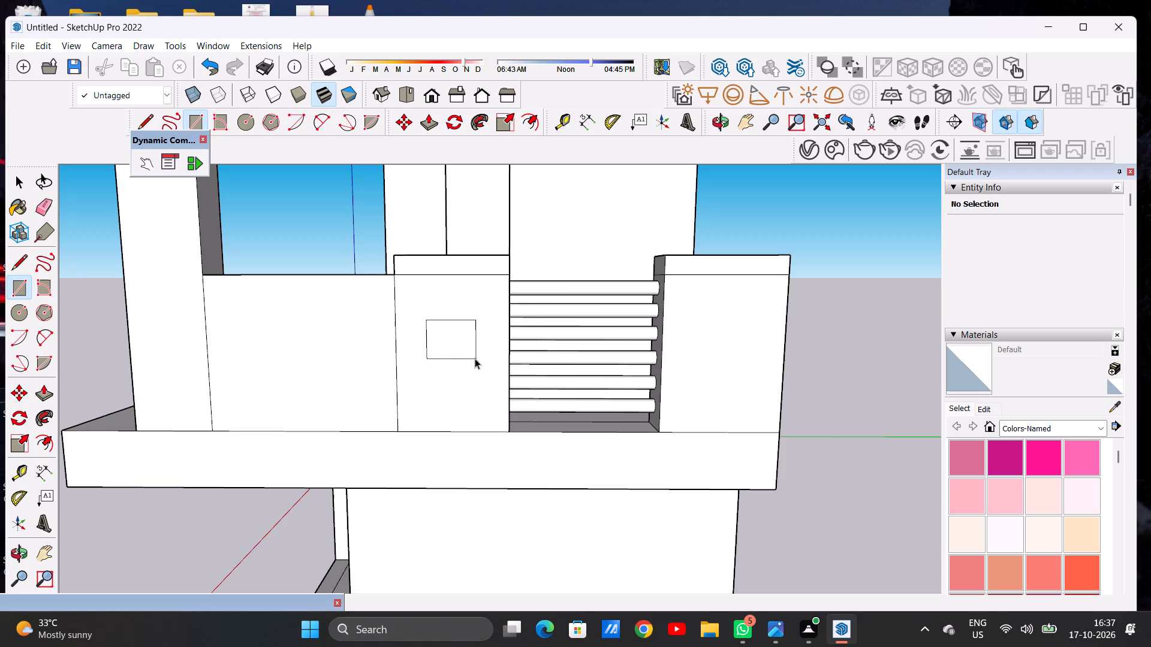
Copy the rectangle with its edges horizontally across the railing onto the corner parapet block's outer face.
double_click(451, 351)
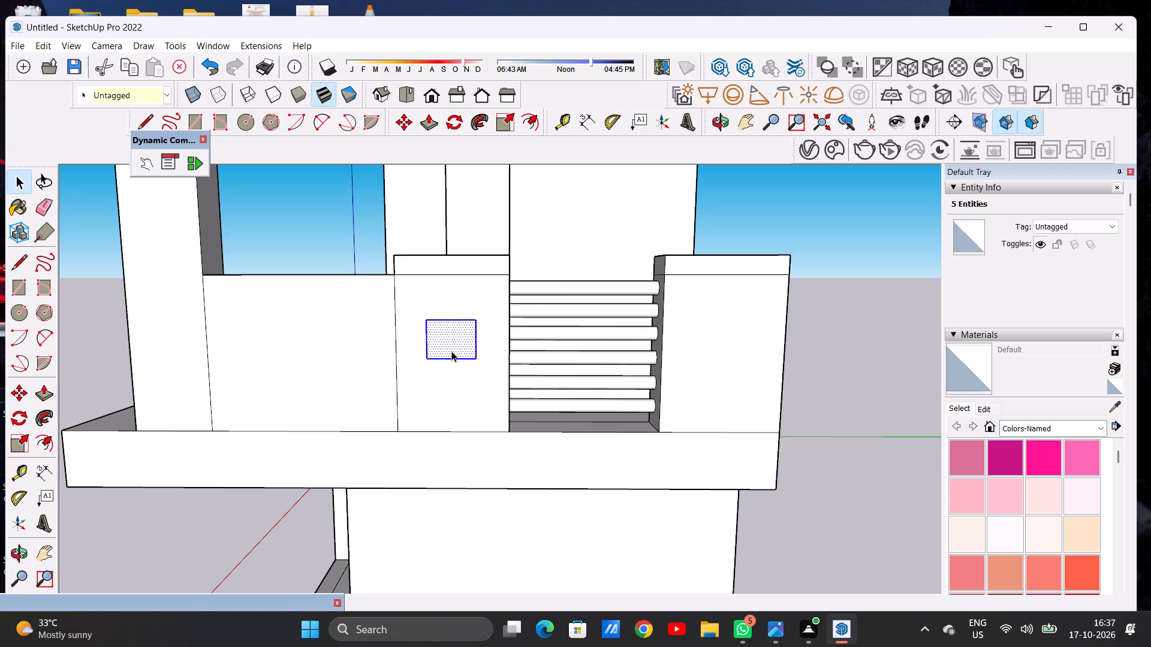
key("m")
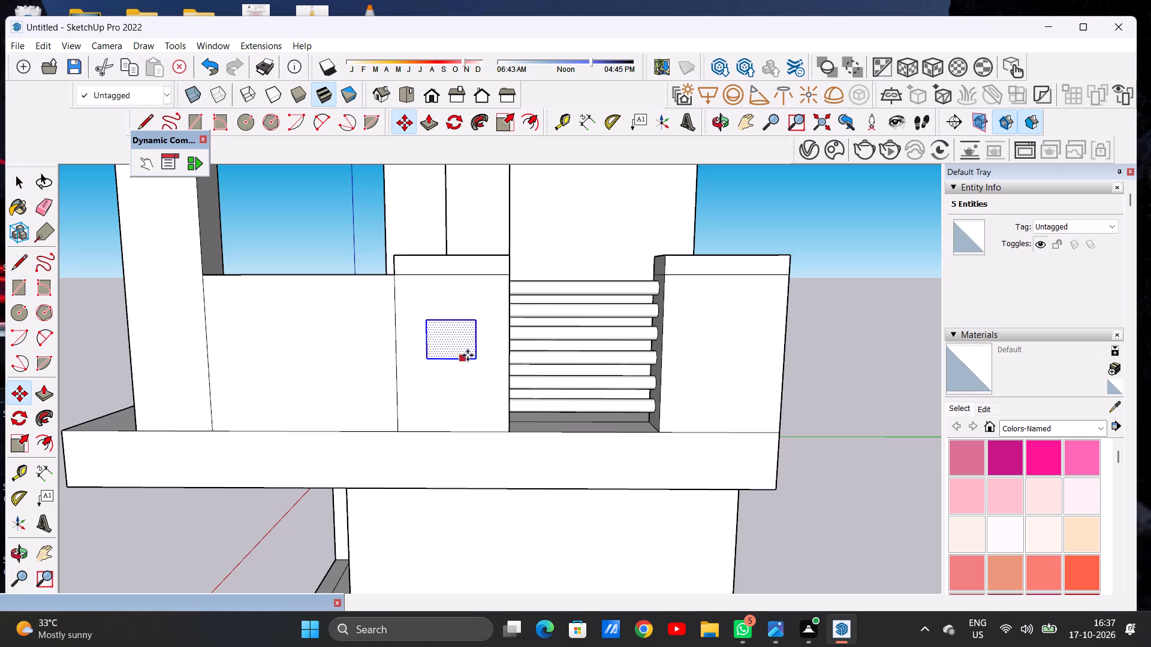
left_click(472, 355)
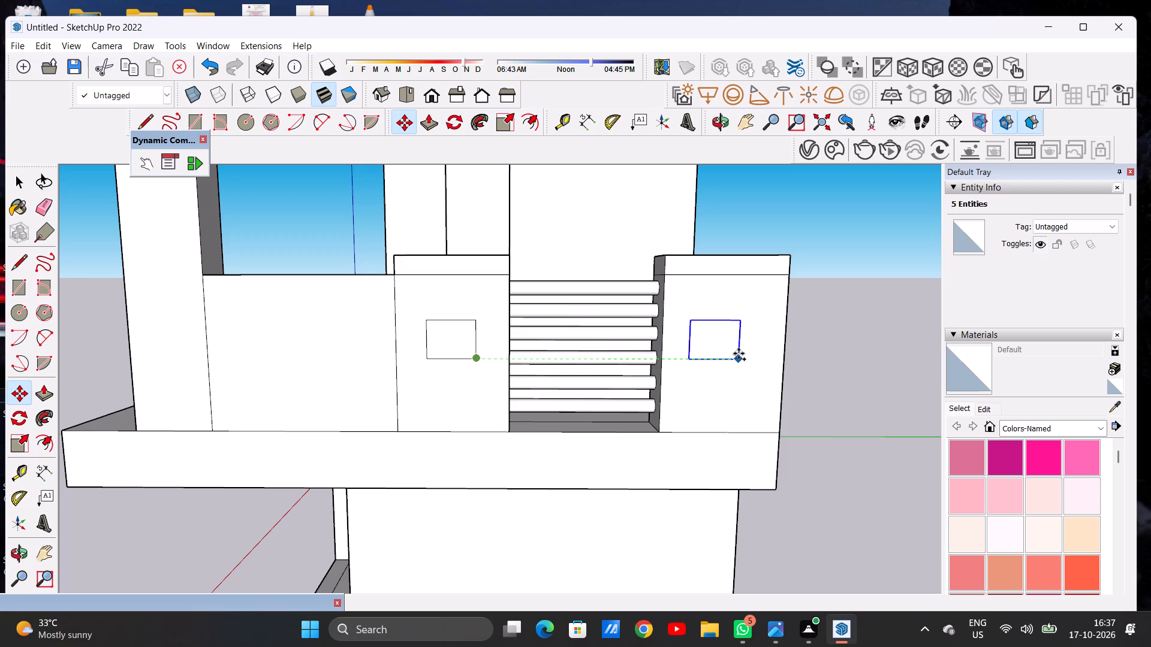
left_click(750, 353)
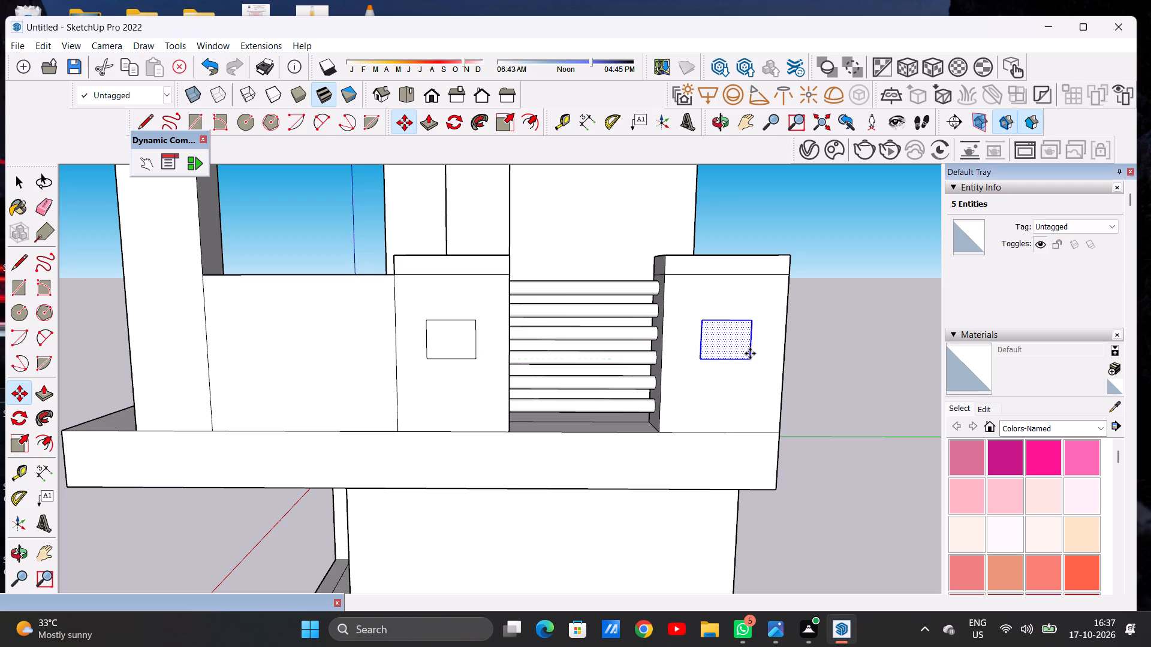
key("space")
left_click(861, 281)
Offset the original rectangle inward to form a narrow border of about 2.75 ft².
scroll(322, 382, "down", 5)
scroll(402, 356, "up", 2)
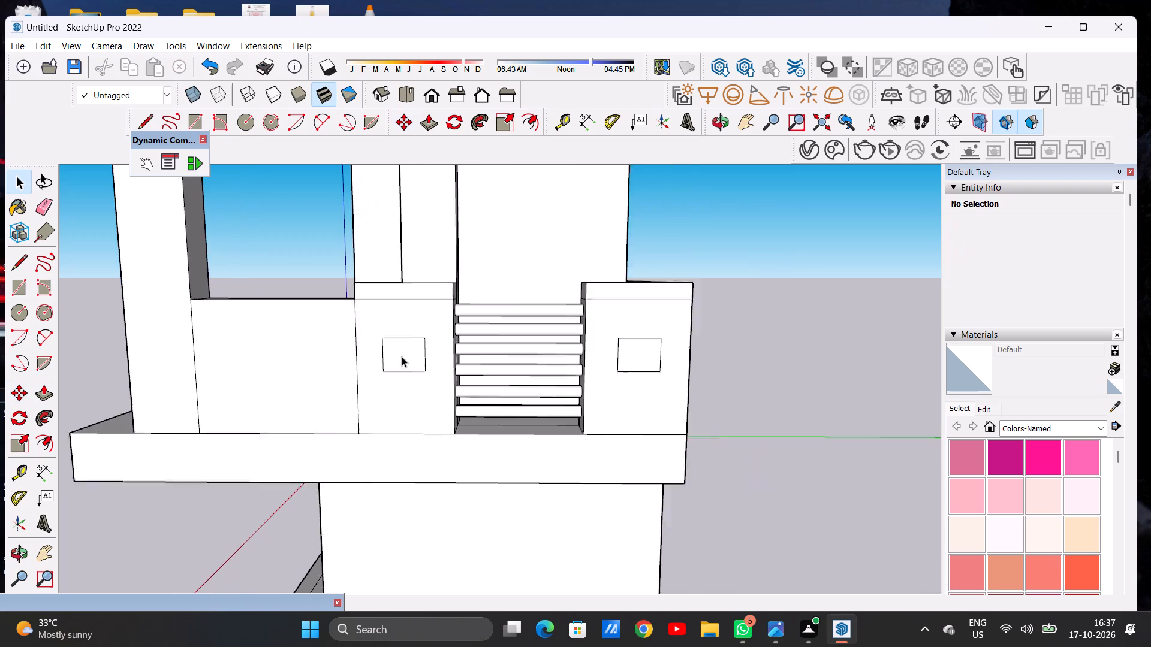
scroll(402, 356, "up", 4)
key("o")
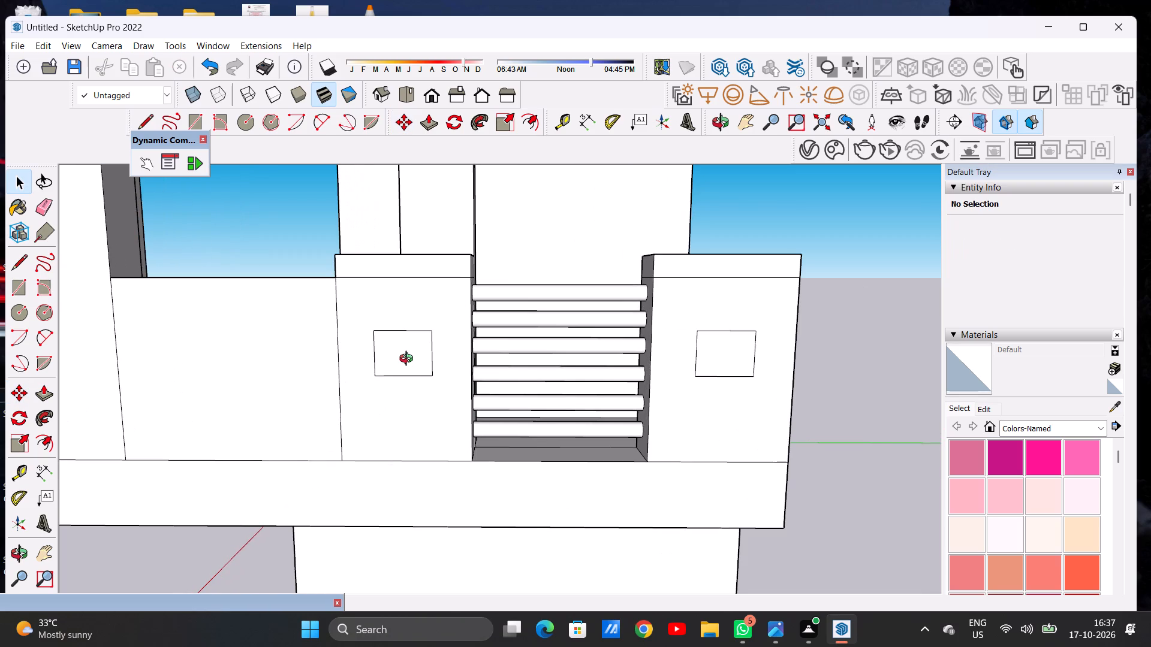
key("f")
scroll(409, 360, "up", 5)
left_click(397, 327)
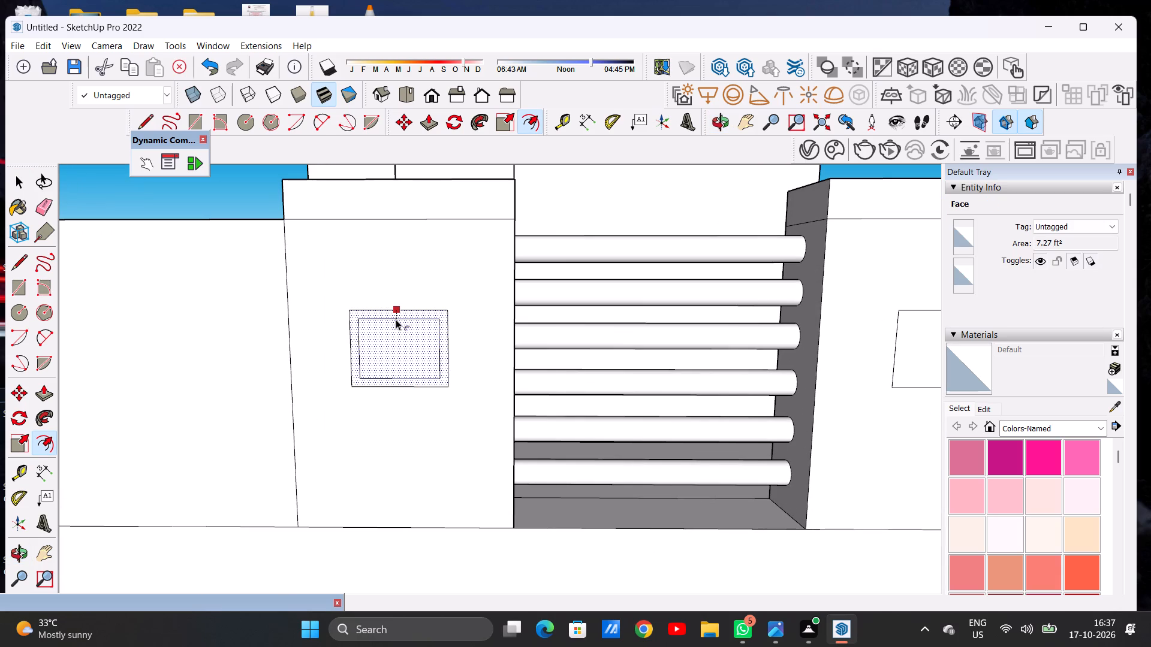
left_click(396, 319)
Offset the copied rectangle on the corner parapet block inward by the same distance.
scroll(401, 334, "down", 8)
scroll(671, 334, "up", 1)
scroll(671, 334, "down", 1)
scroll(671, 334, "up", 2)
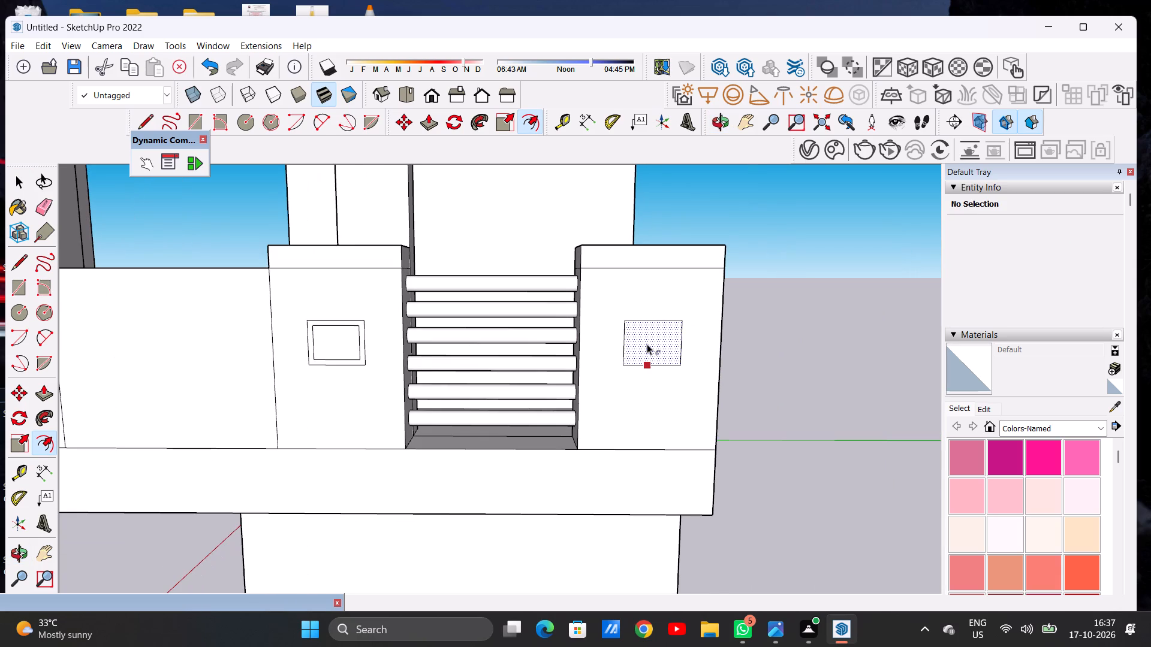
double_click(647, 344)
key("space")
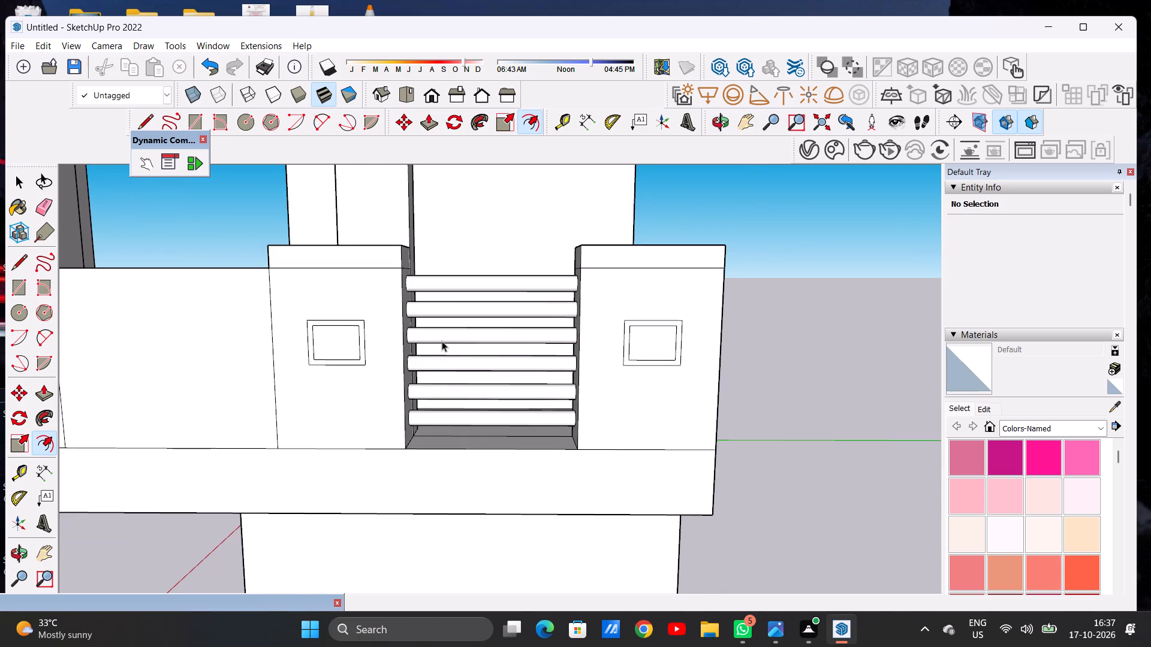
Push/Pull the first rectangle's border slightly outward from the parapet block to form a raised frame.
scroll(371, 315, "down", 7)
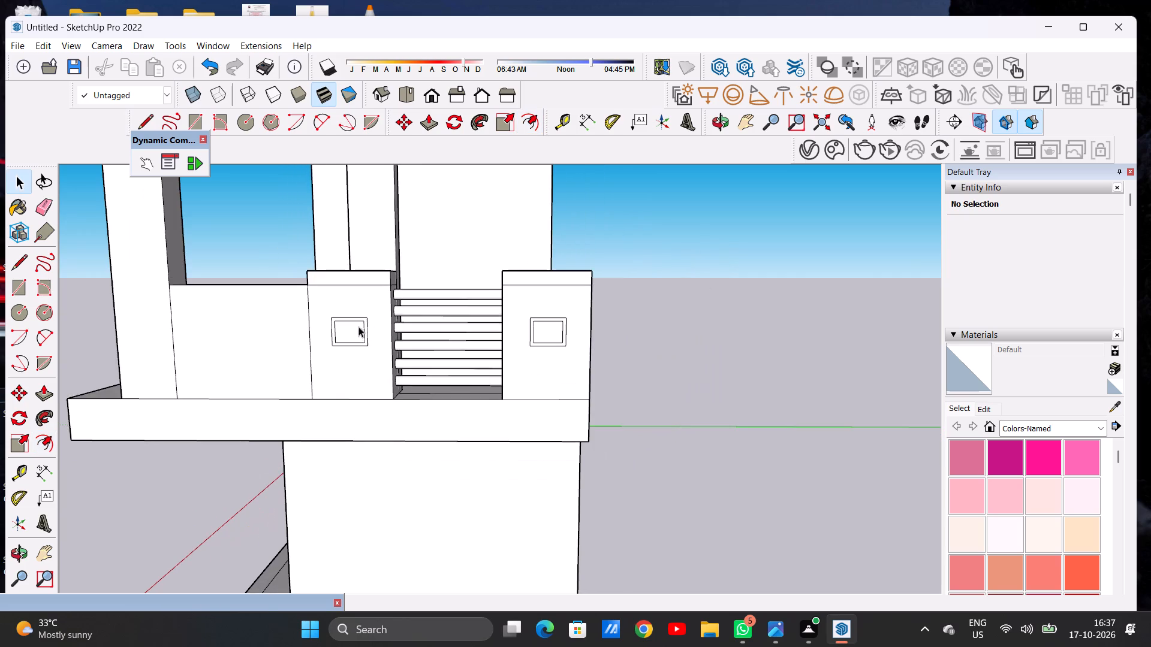
middle_click_drag(364, 340, 313, 350)
scroll(336, 323, "up", 2)
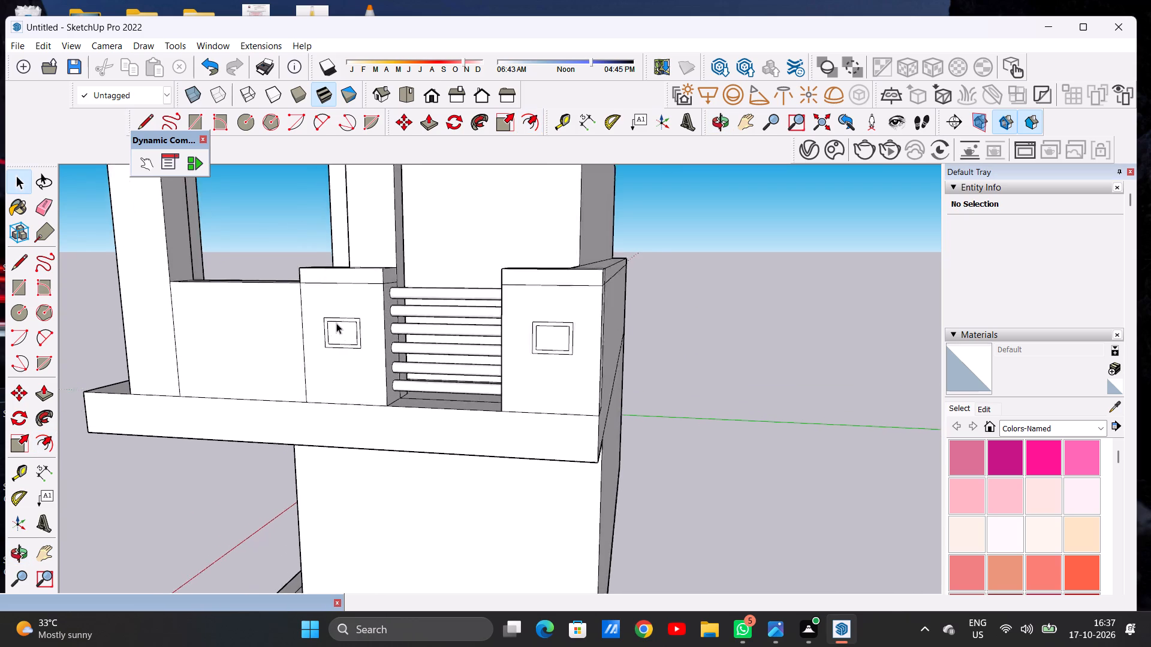
scroll(336, 323, "up", 5)
key("p")
scroll(361, 319, "up", 3)
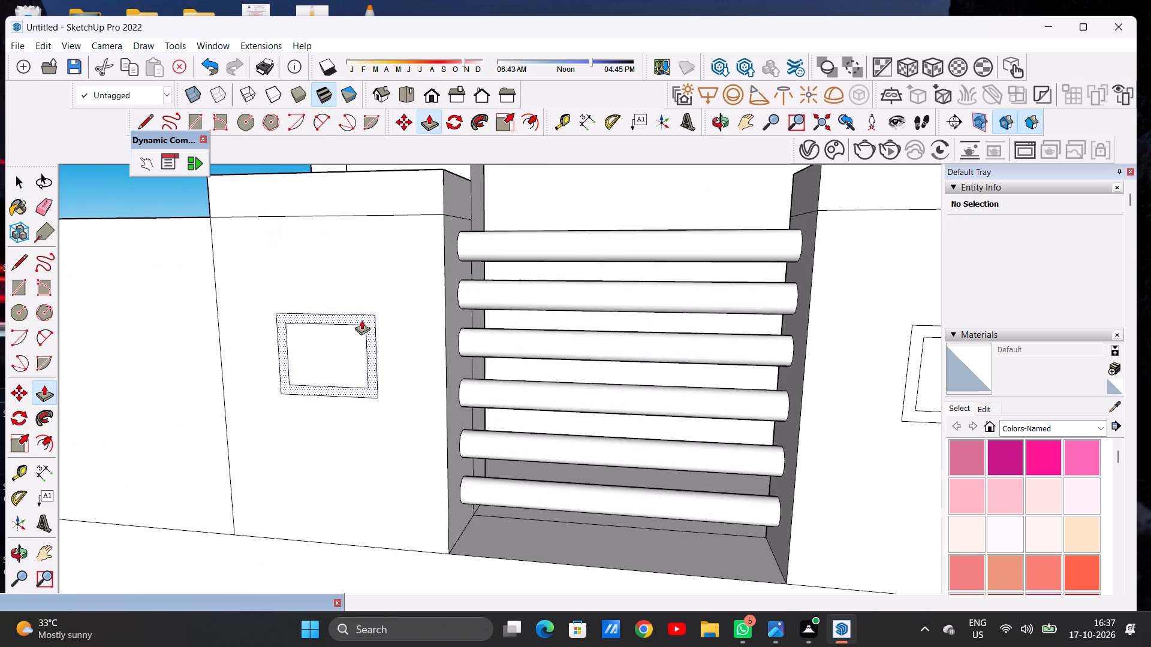
scroll(361, 320, "up", 5)
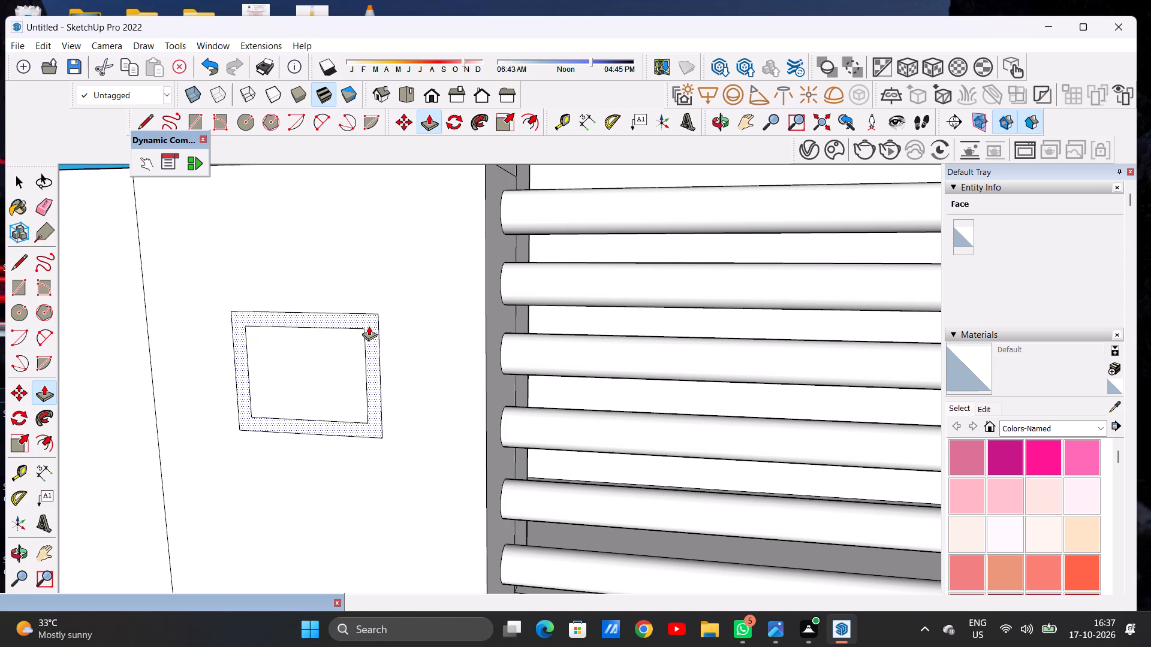
left_click(369, 326)
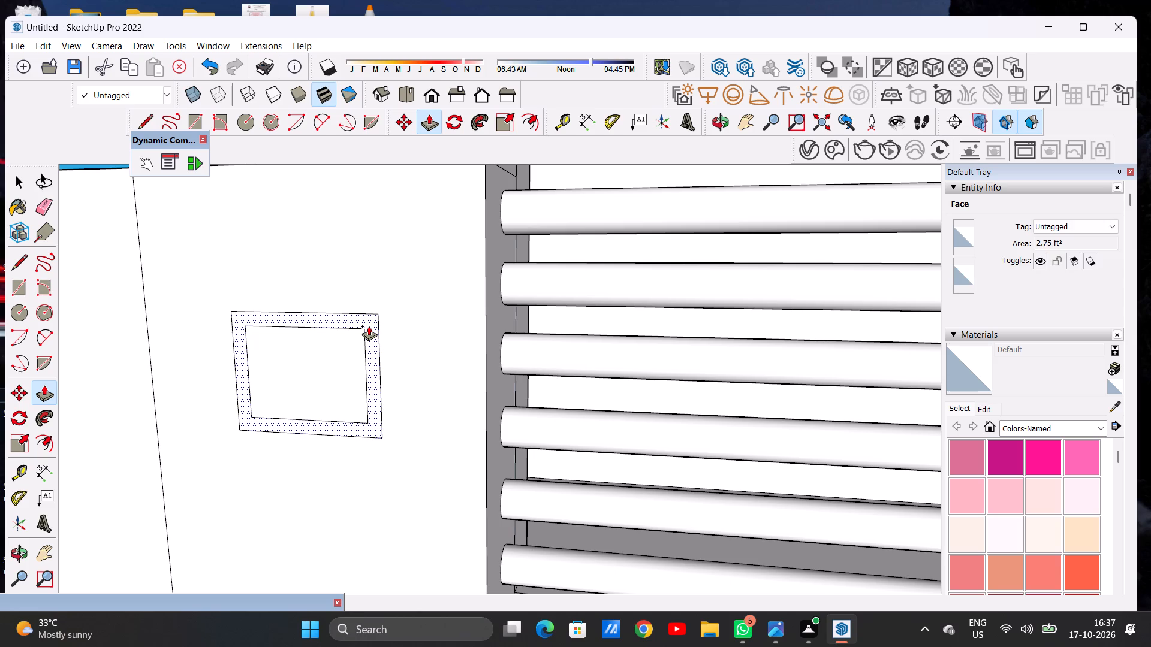
left_click(362, 331)
Push/Pull the corner block's rectangular border outward to match the first raised frame's depth.
scroll(384, 321, "down", 15)
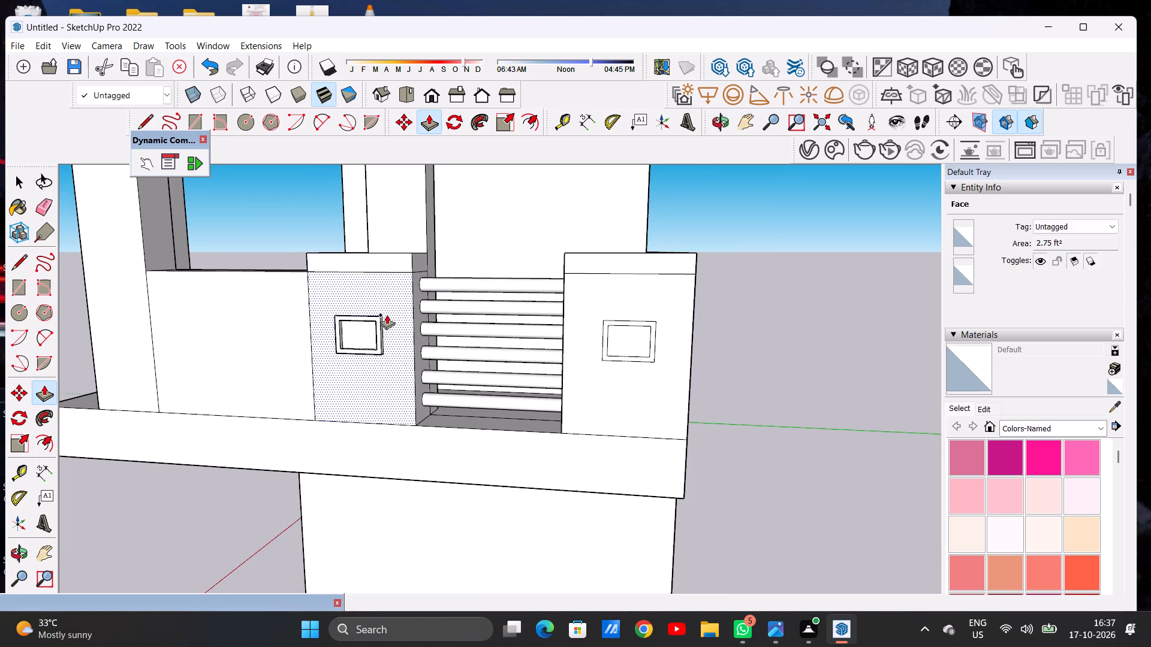
scroll(615, 321, "up", 11)
left_click(599, 332)
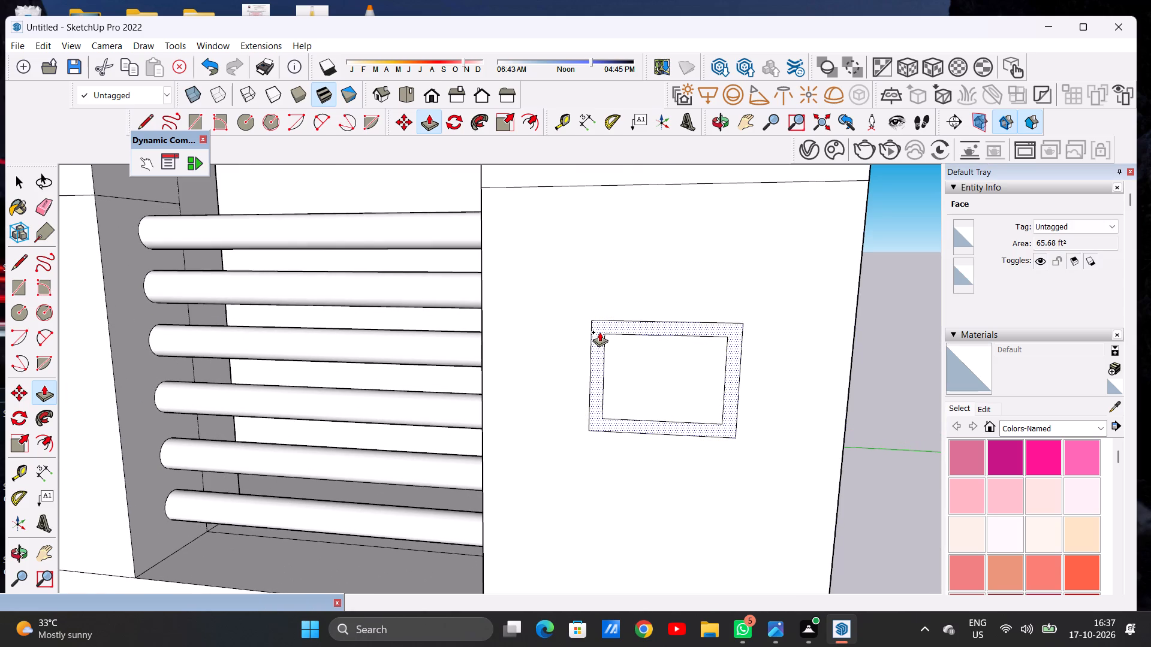
scroll(605, 338, "down", 7)
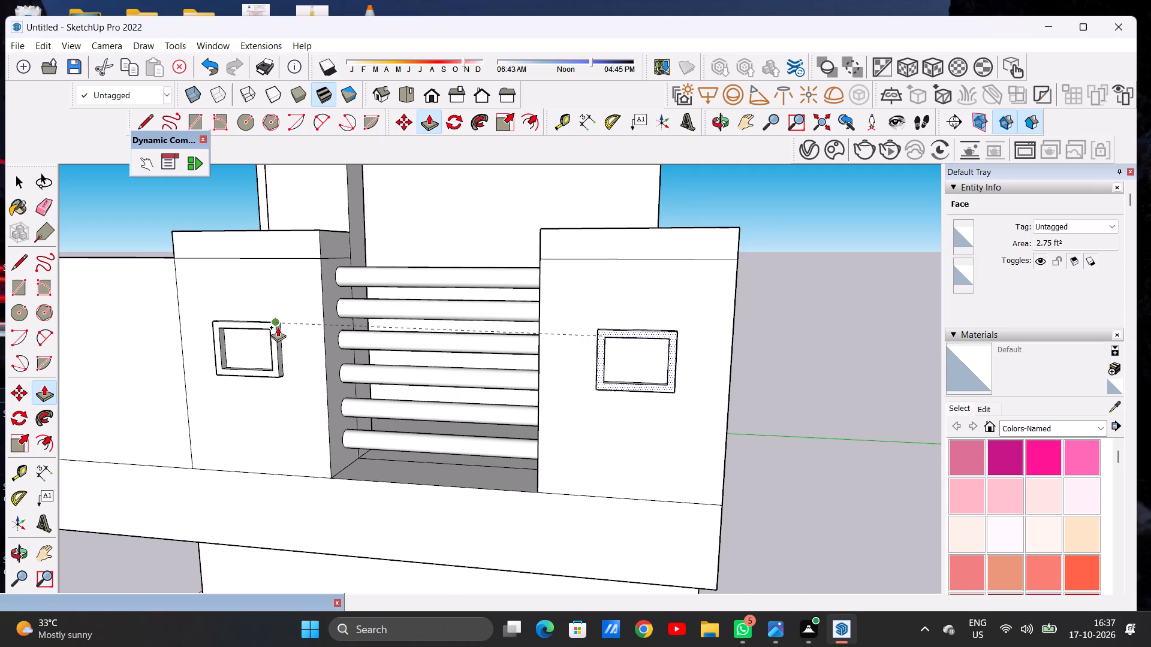
left_click(276, 326)
key("space")
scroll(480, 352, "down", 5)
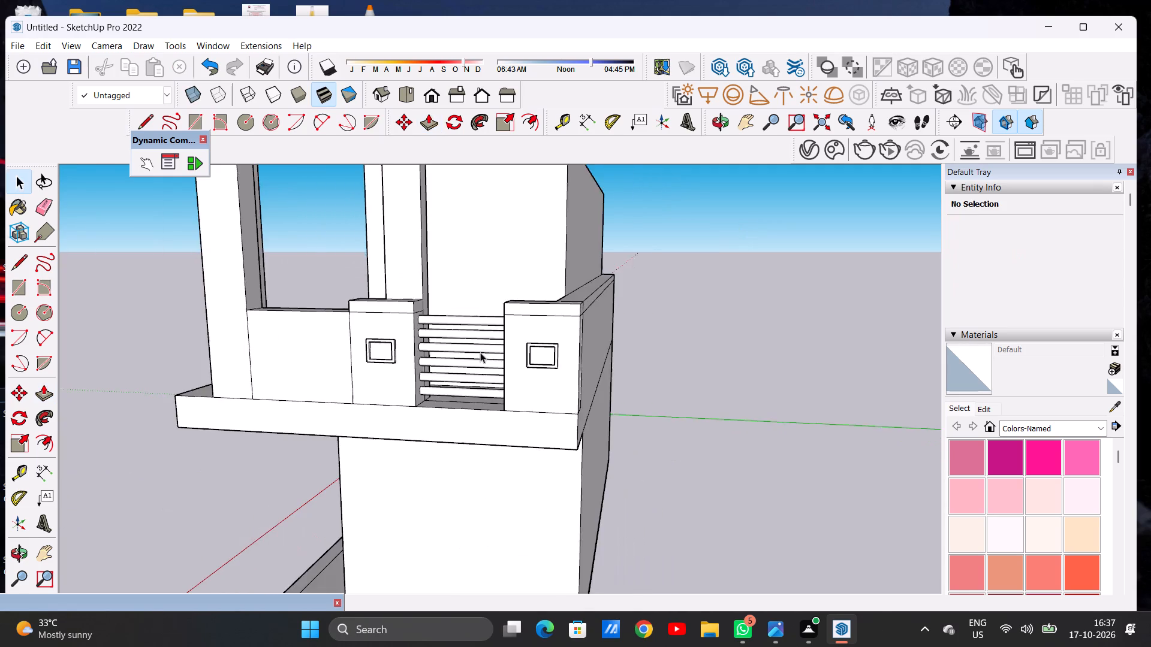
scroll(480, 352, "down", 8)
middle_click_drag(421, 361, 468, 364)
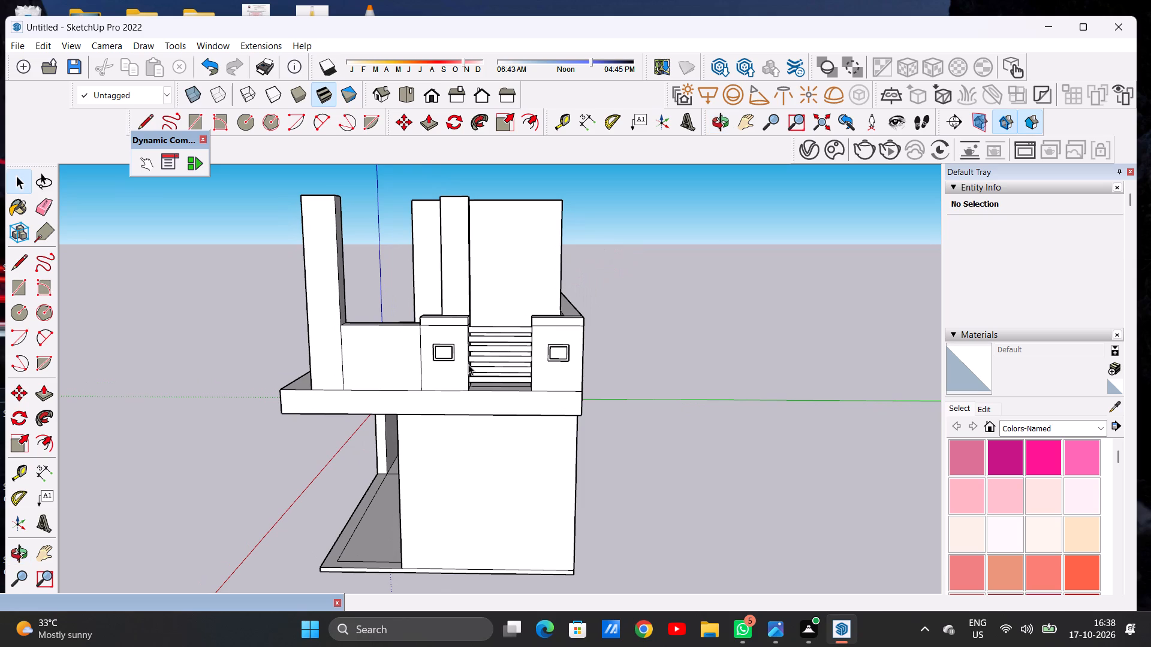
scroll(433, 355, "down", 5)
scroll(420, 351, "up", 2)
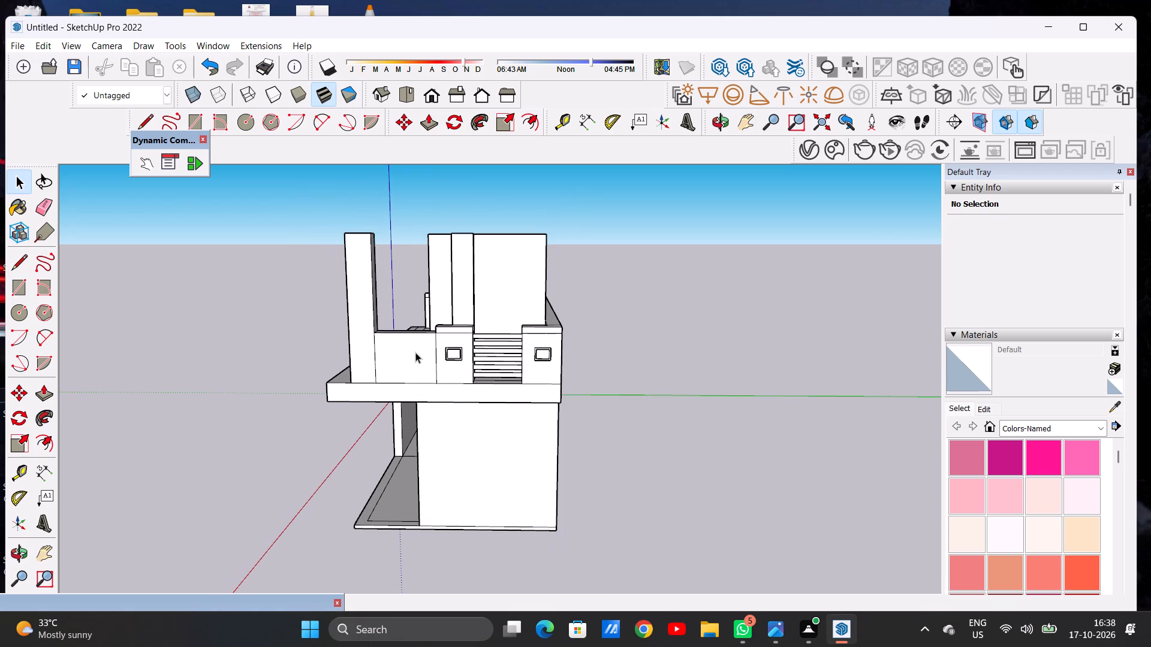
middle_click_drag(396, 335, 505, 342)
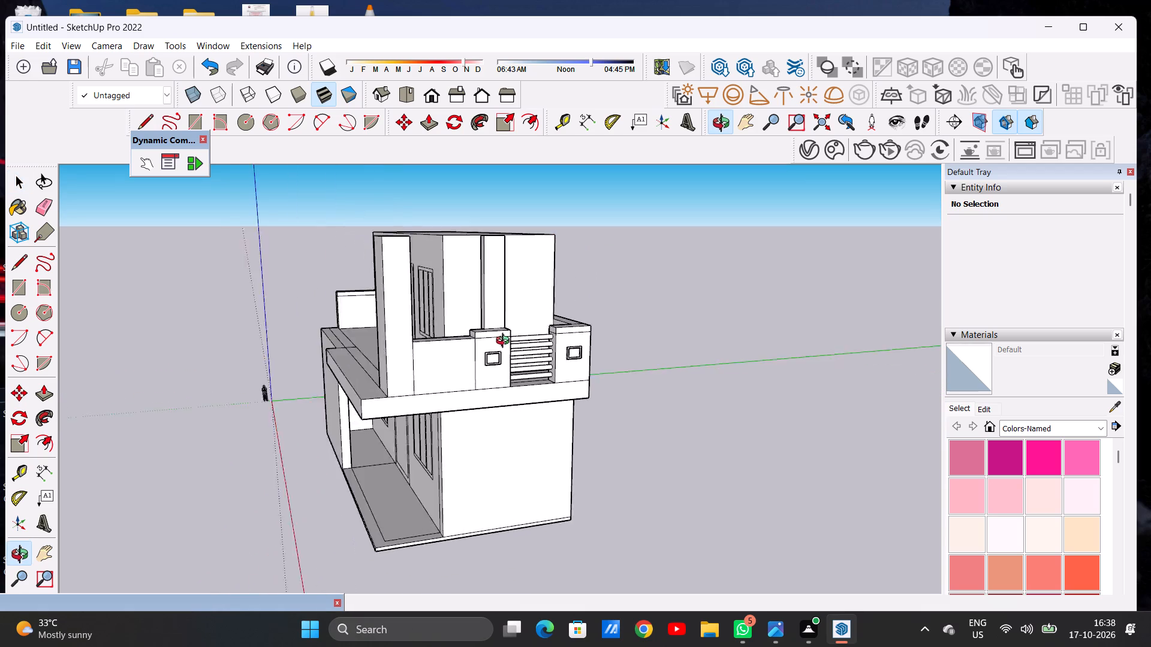
Push/Pull the top of the low parapet wall between the tall terrace post and the framed block slightly downward.
middle_click_drag(505, 342, 577, 354)
scroll(501, 336, "up", 6)
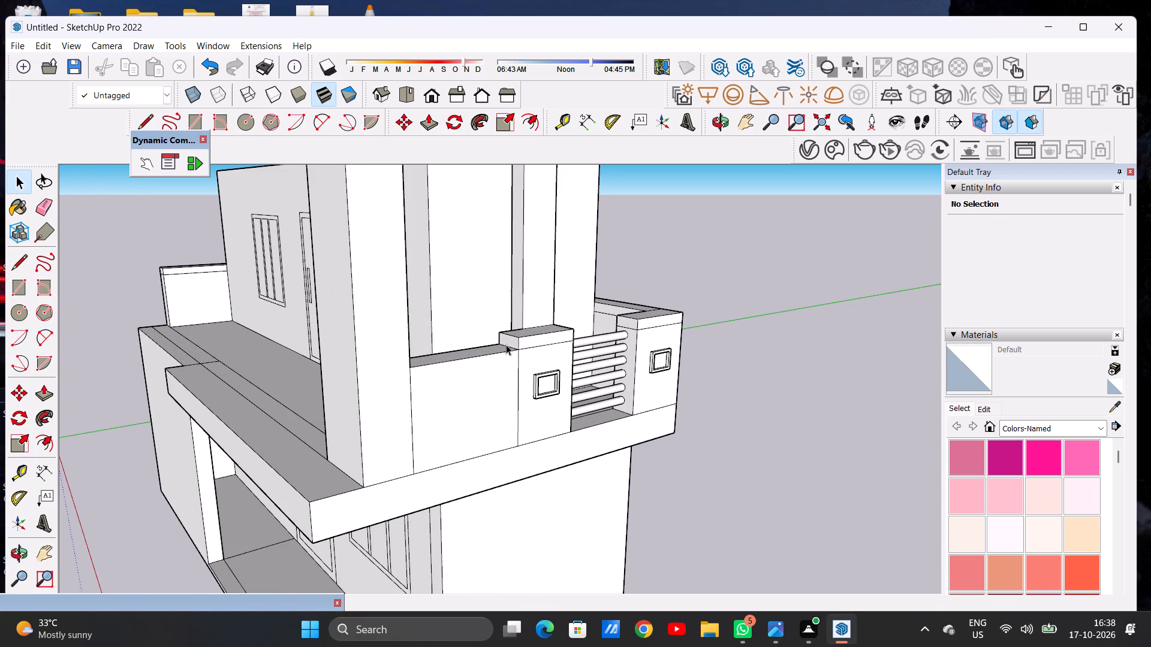
scroll(506, 344, "up", 5)
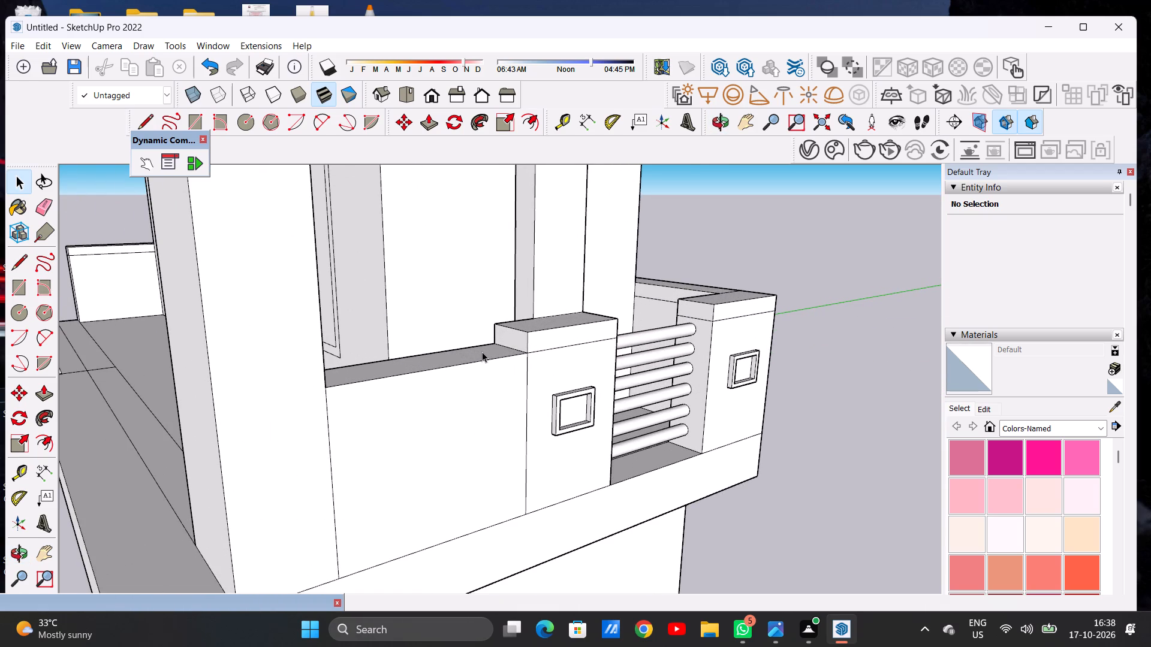
key("p")
scroll(472, 350, "up", 2)
left_click(472, 350)
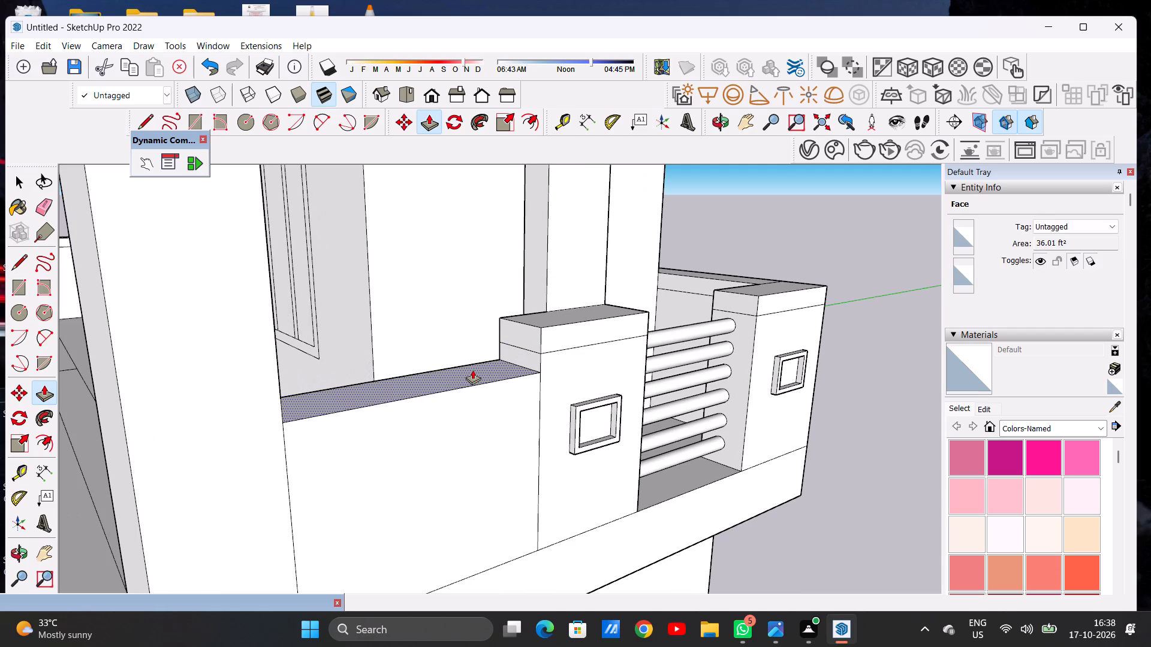
left_click(472, 370)
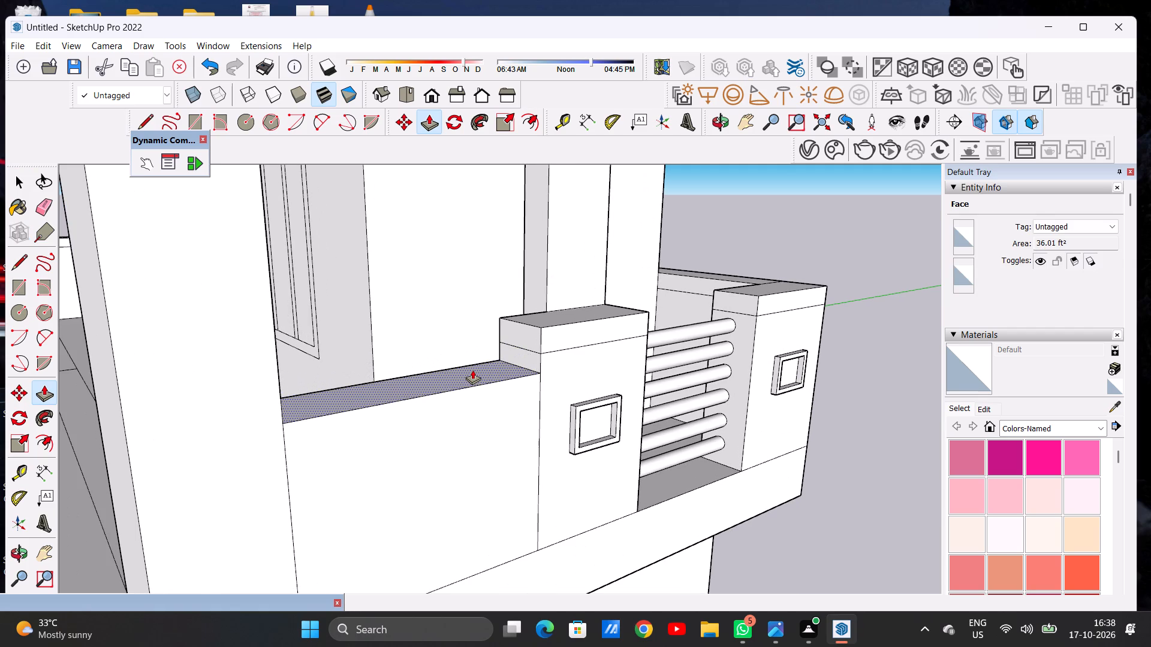
key("space")
Erase the leftover edge across the framed block's side face above the lowered parapet.
key("e")
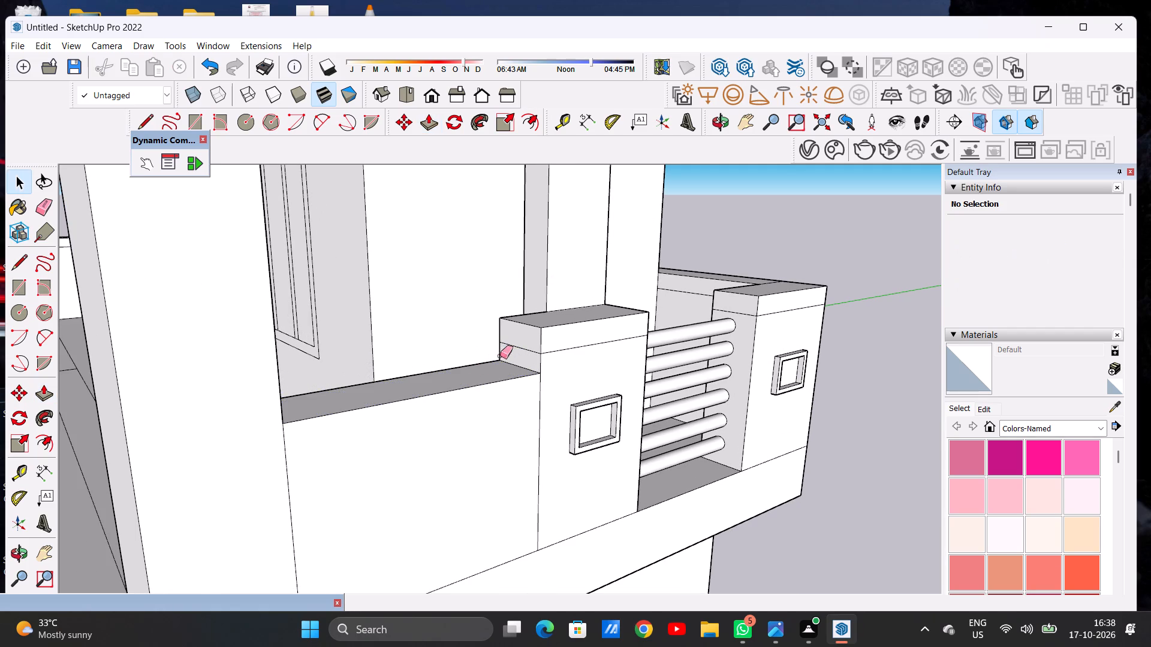
left_click_drag(522, 345, 520, 354)
key("space")
Draw a circle of about 70 in² on the framed block's side face above the low parapet.
key("c")
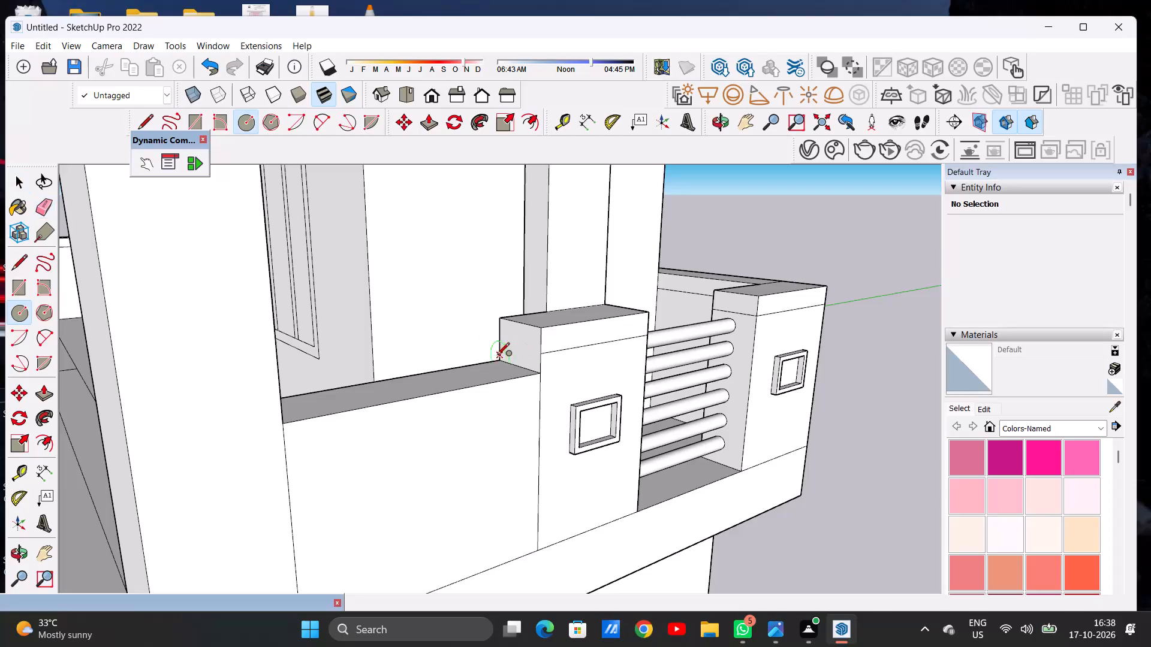
middle_click_drag(482, 351, 562, 354)
scroll(574, 349, "up", 3)
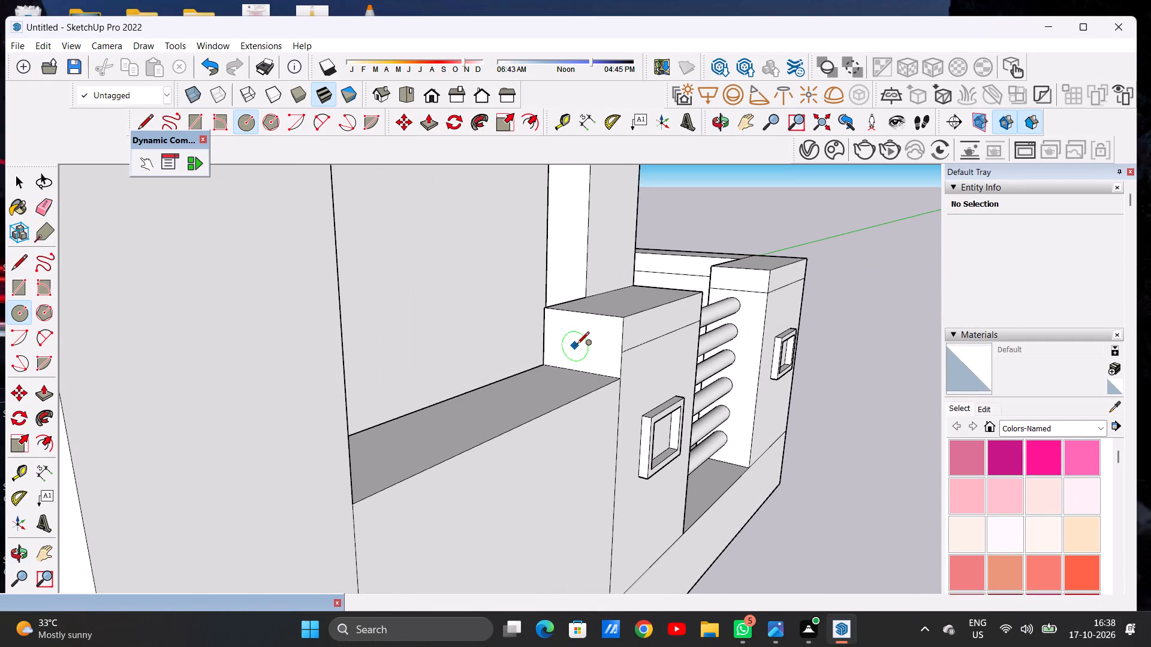
left_click(578, 341)
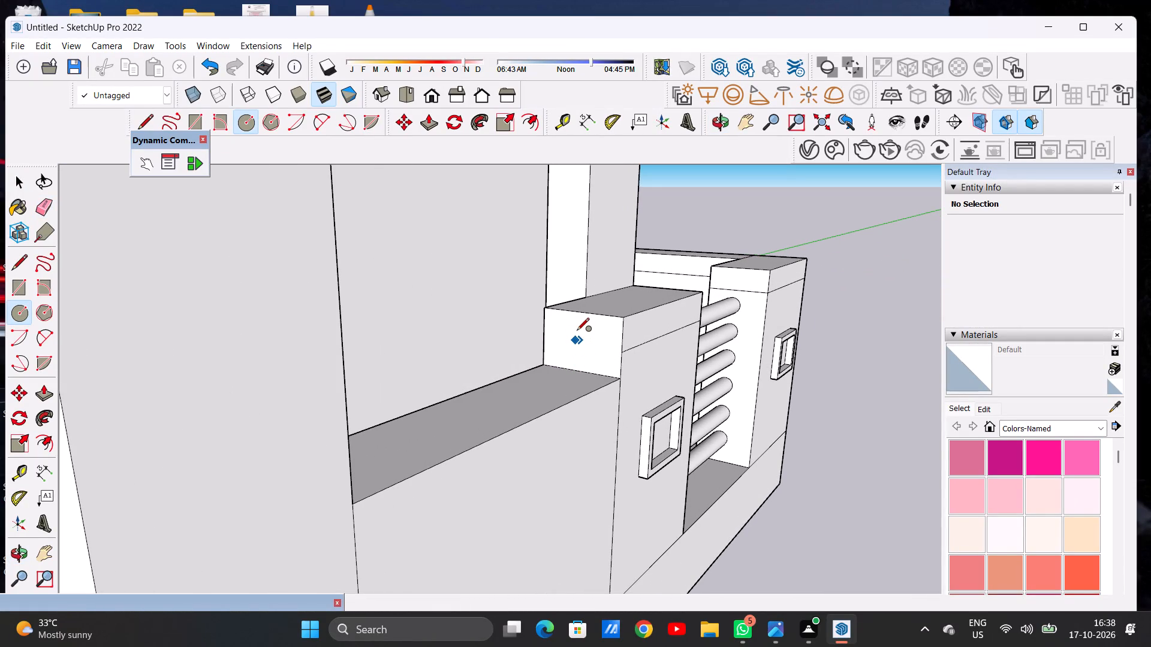
left_click(577, 329)
key("space")
Push/Pull the circle across the gap to the tall terrace post to form a round rail above the low parapet.
scroll(485, 341, "down", 7)
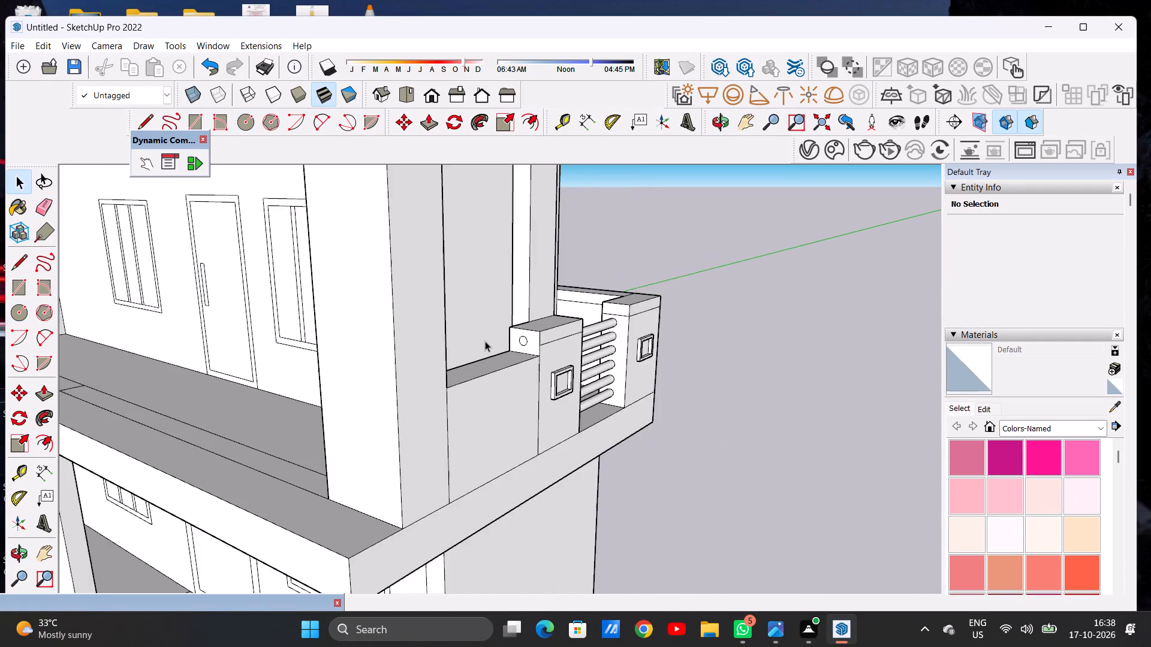
scroll(525, 350, "up", 5)
key("p")
scroll(525, 336, "up", 5)
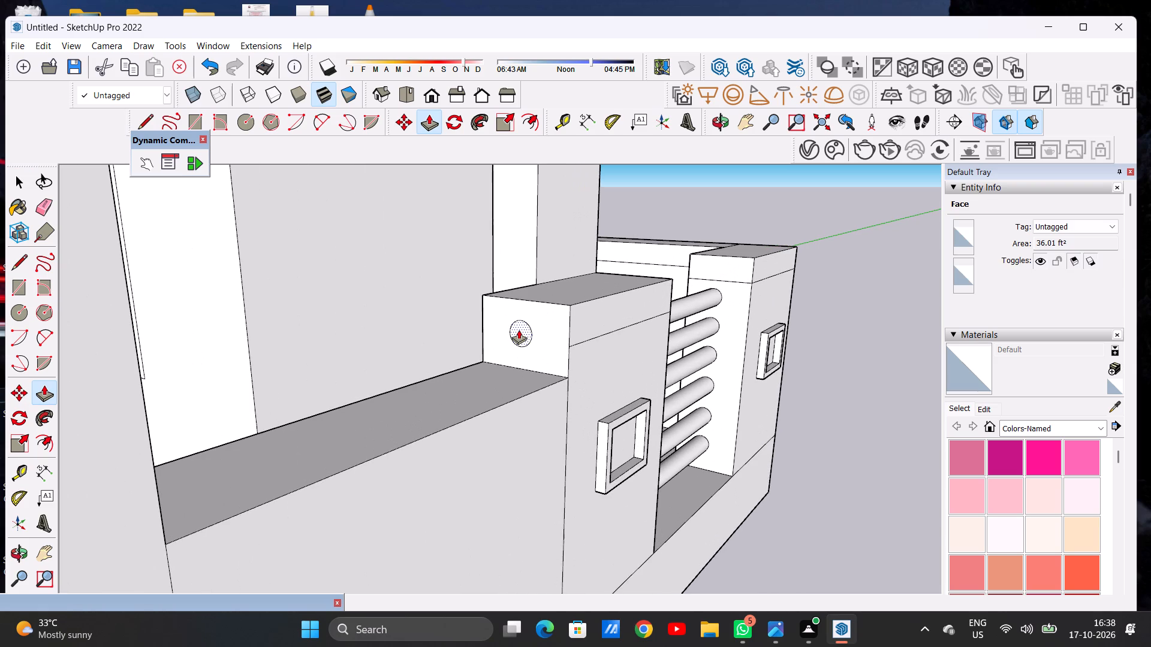
left_click(520, 329)
scroll(444, 356, "down", 9)
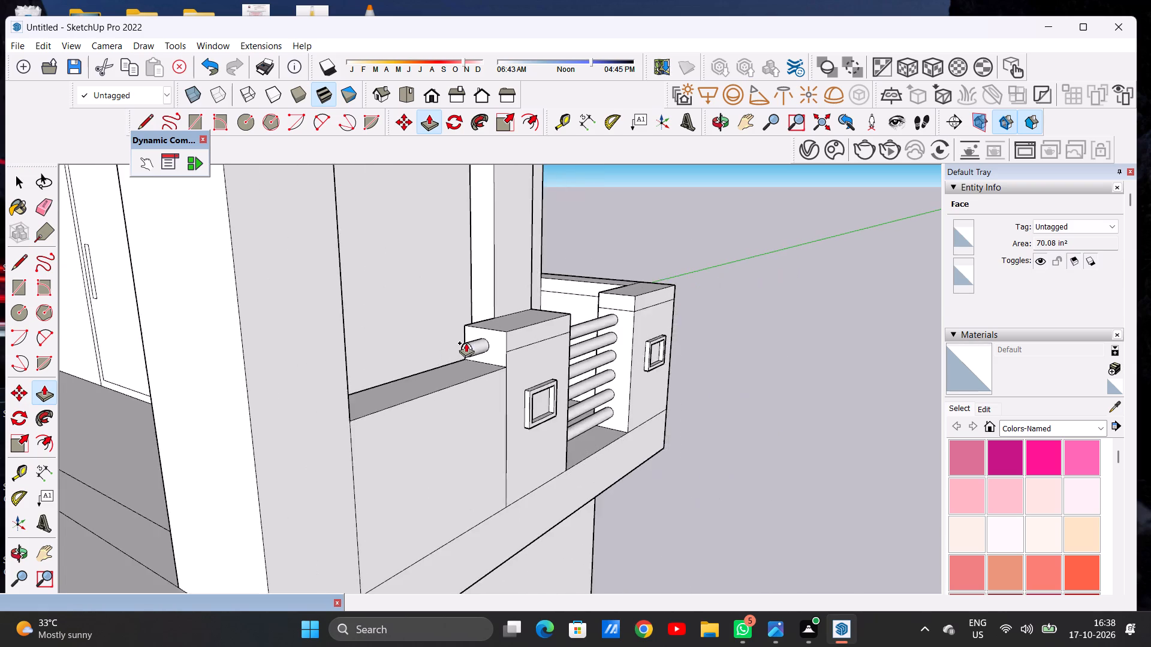
scroll(466, 343, "down", 4)
middle_click_drag(435, 347, 286, 331)
scroll(286, 331, "up", 6)
scroll(315, 325, "down", 4)
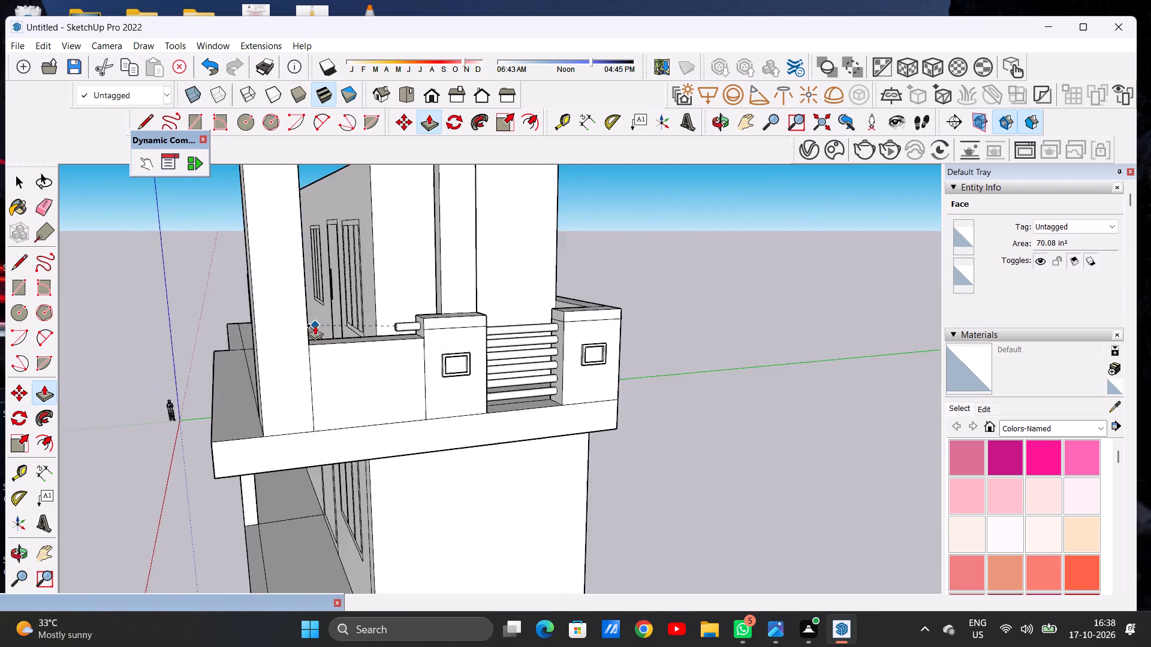
scroll(315, 325, "down", 8)
middle_click_drag(333, 326, 191, 329)
scroll(359, 300, "up", 5)
scroll(294, 313, "up", 3)
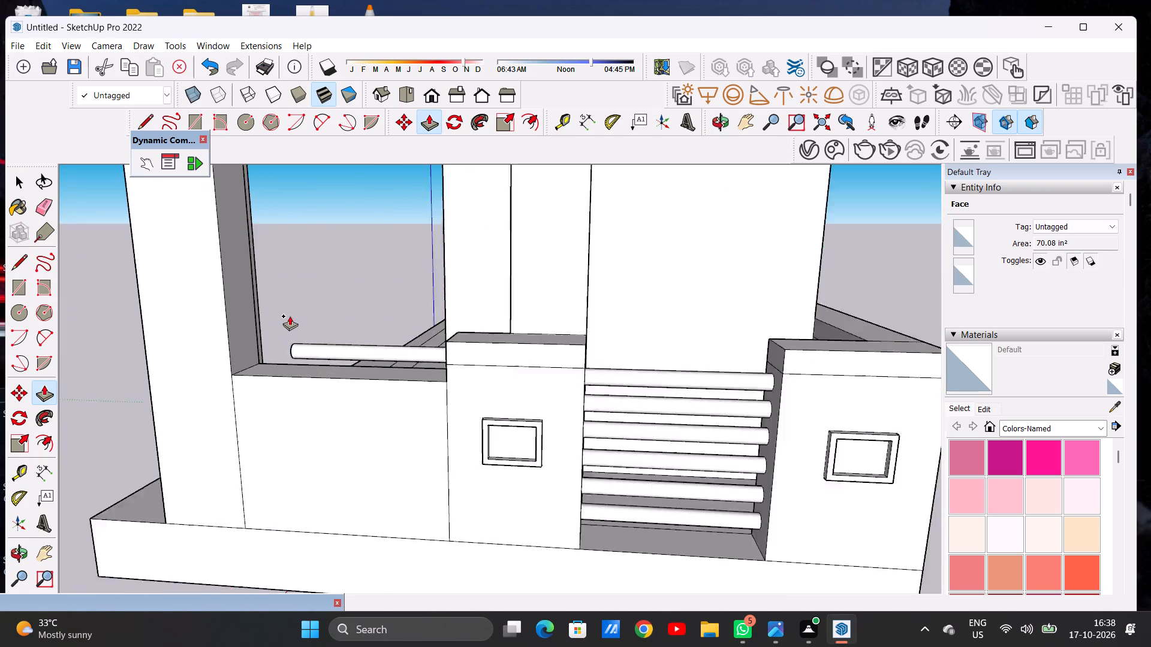
scroll(290, 316, "up", 1)
left_click(228, 324)
key("space")
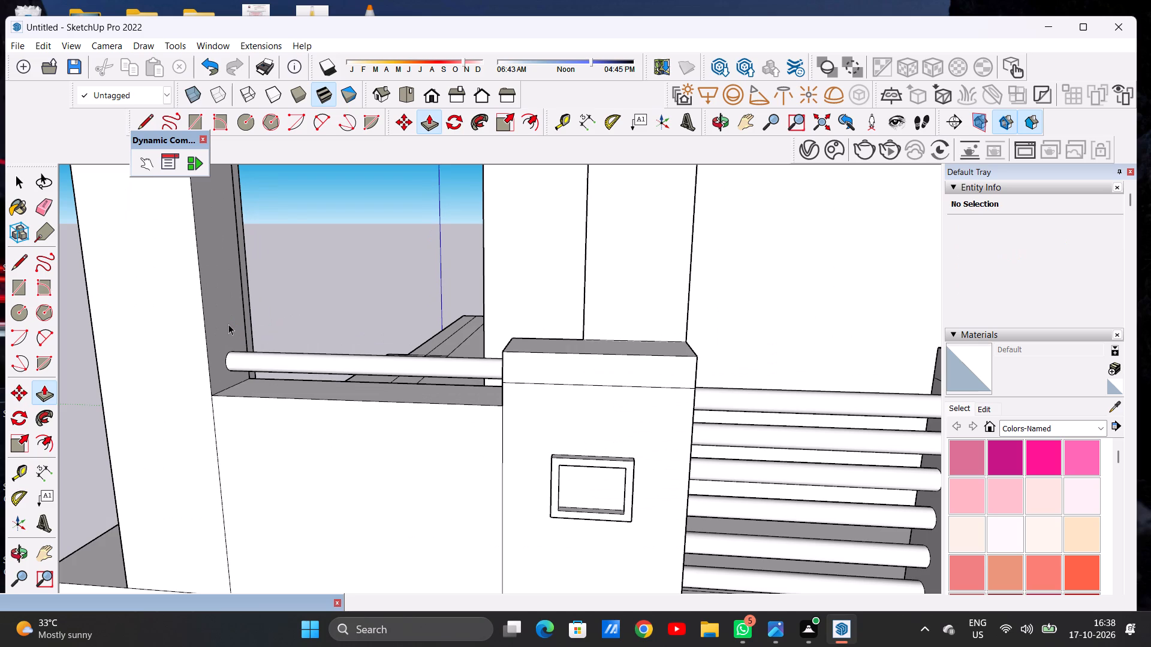
Examine the villa's front and side elevations, terrace and posts from several angles.
scroll(394, 349, "down", 12)
middle_click_drag(456, 351, 462, 353)
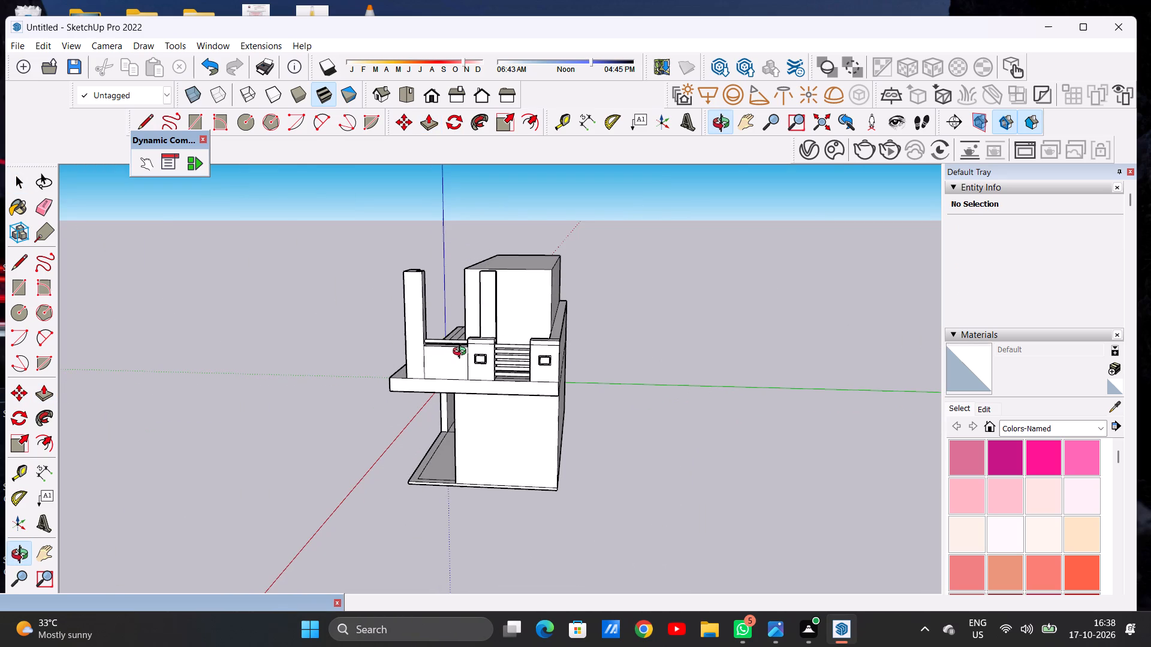
middle_click_drag(462, 353, 574, 357)
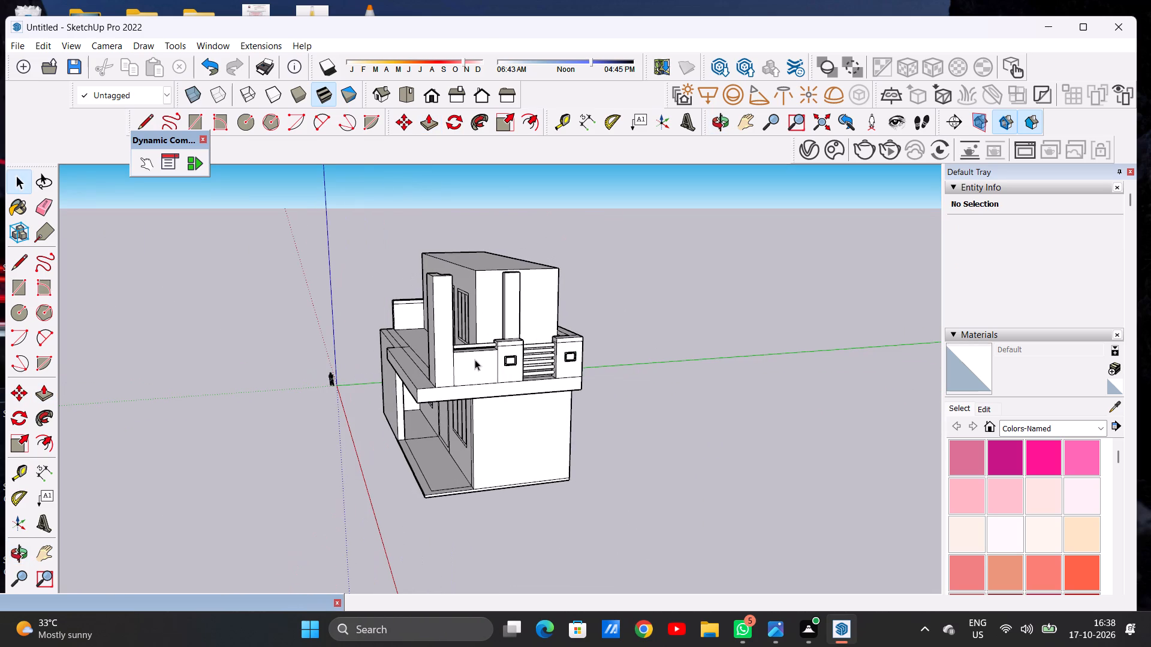
scroll(486, 362, "down", 4)
middle_click_drag(411, 372, 577, 379)
middle_click_drag(454, 372, 532, 374)
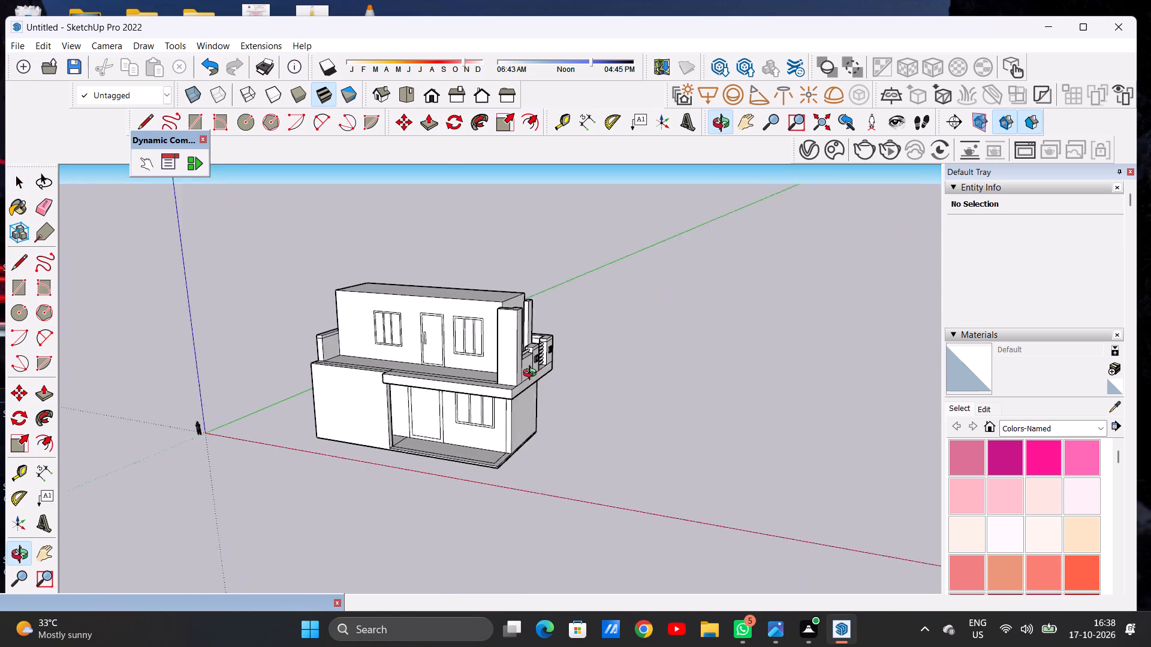
middle_click_drag(532, 374, 612, 385)
middle_click_drag(475, 378, 495, 403)
scroll(580, 346, "down", 5)
middle_click_drag(483, 374, 471, 409)
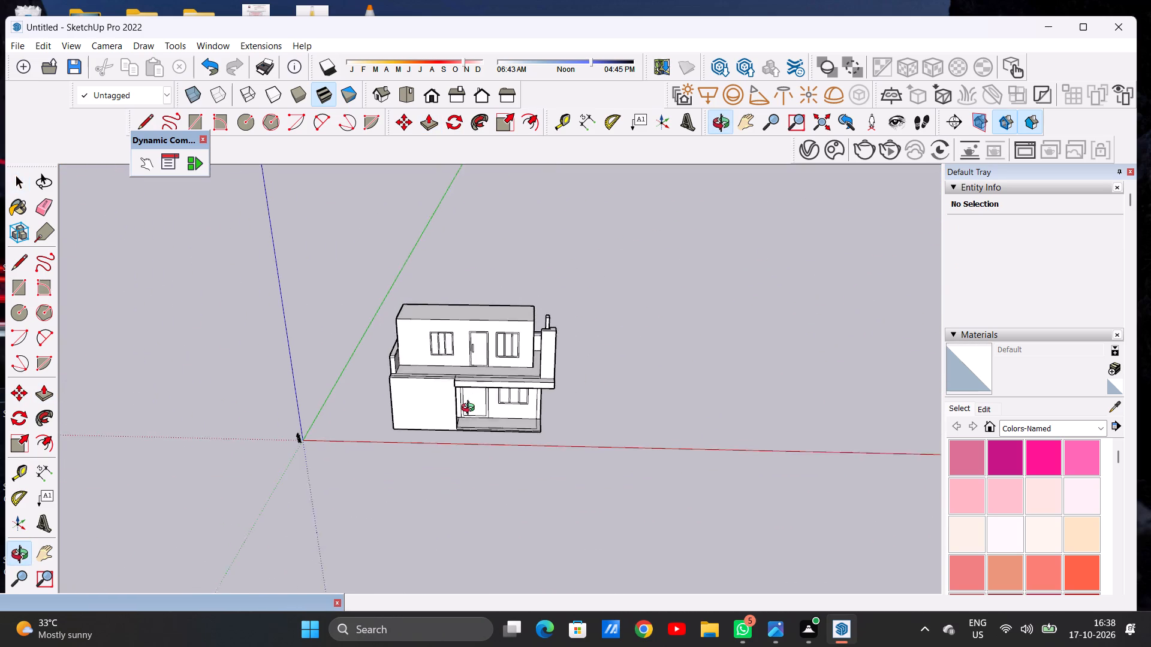
middle_click_drag(471, 409, 470, 420)
scroll(468, 378, "up", 7)
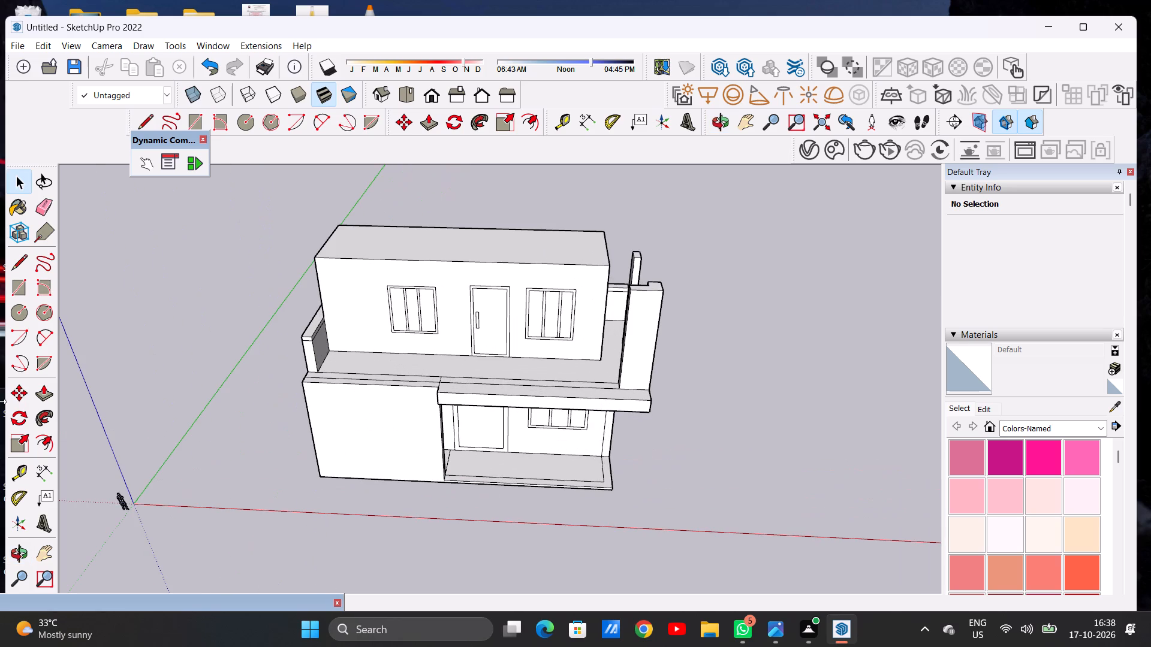
scroll(15, 397, "down", 3)
scroll(544, 427, "down", 5)
scroll(499, 388, "up", 6)
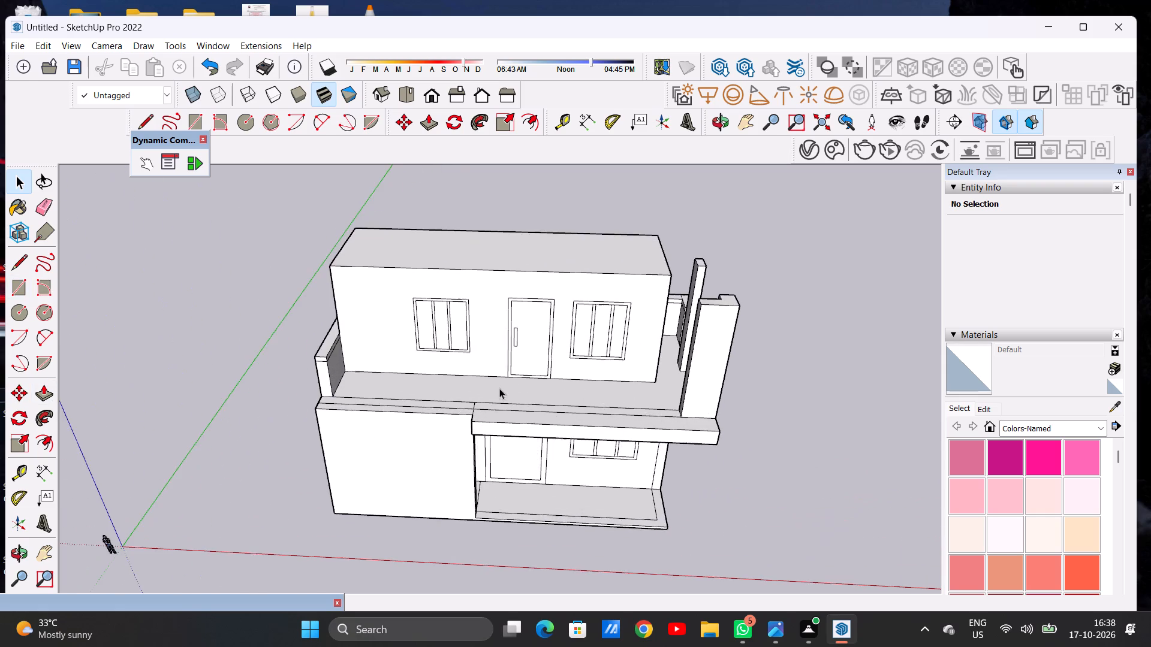
middle_click_drag(481, 404, 506, 433)
scroll(528, 421, "up", 3)
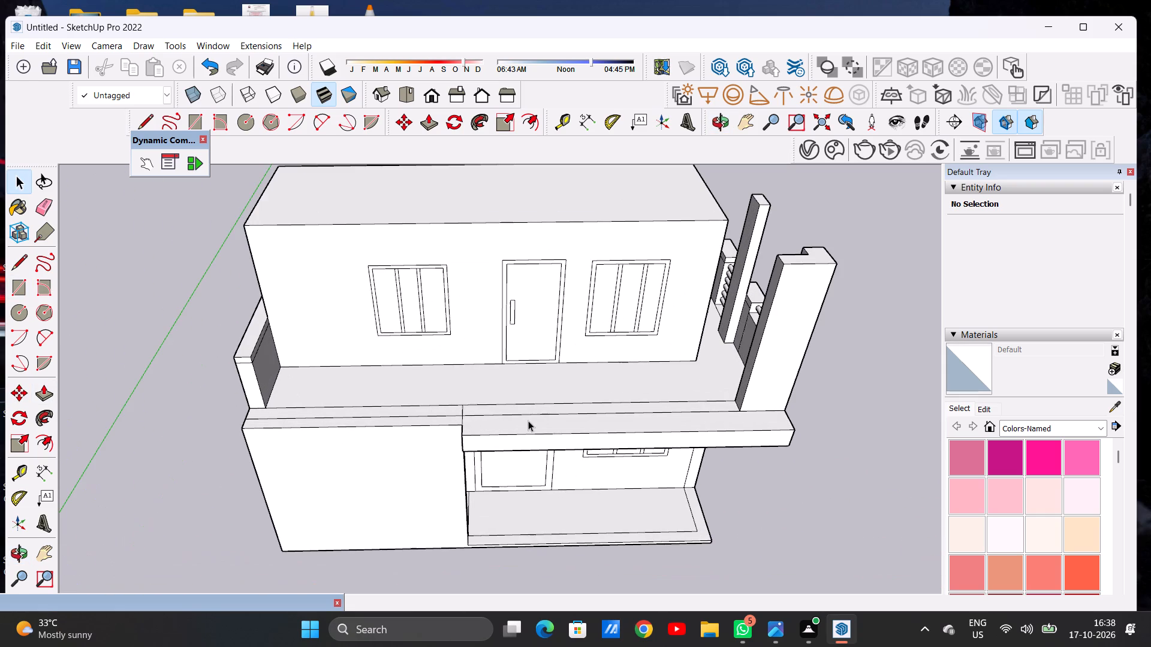
scroll(528, 421, "down", 7)
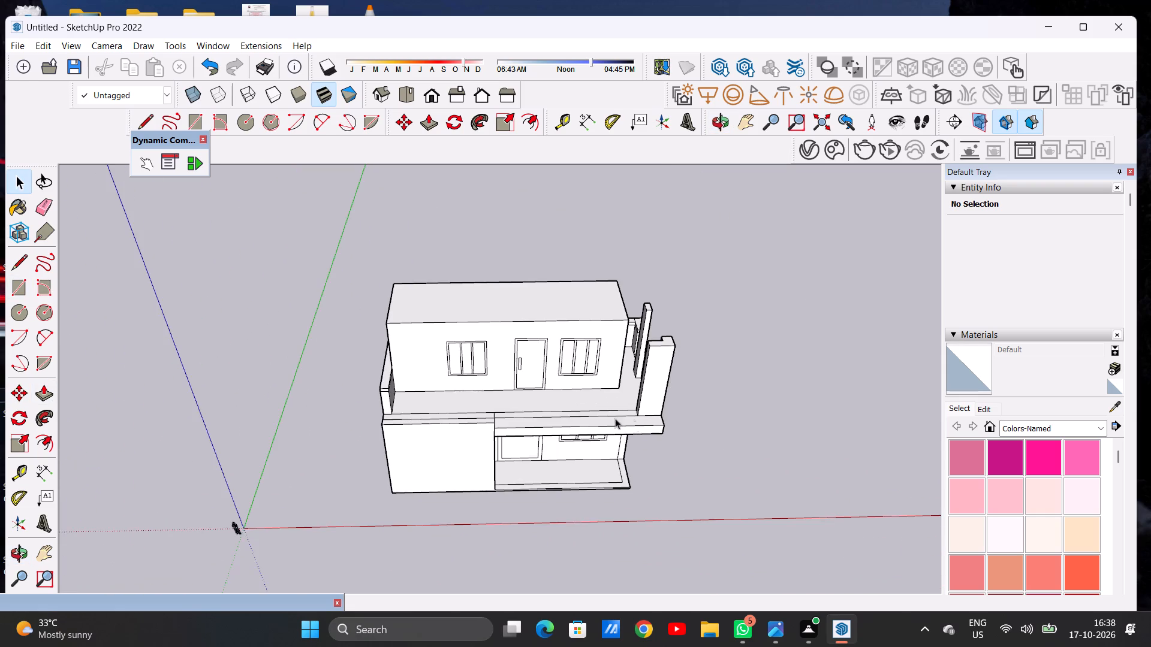
middle_click_drag(644, 420, 468, 301)
scroll(564, 356, "up", 6)
scroll(535, 359, "down", 5)
middle_click_drag(642, 406, 516, 388)
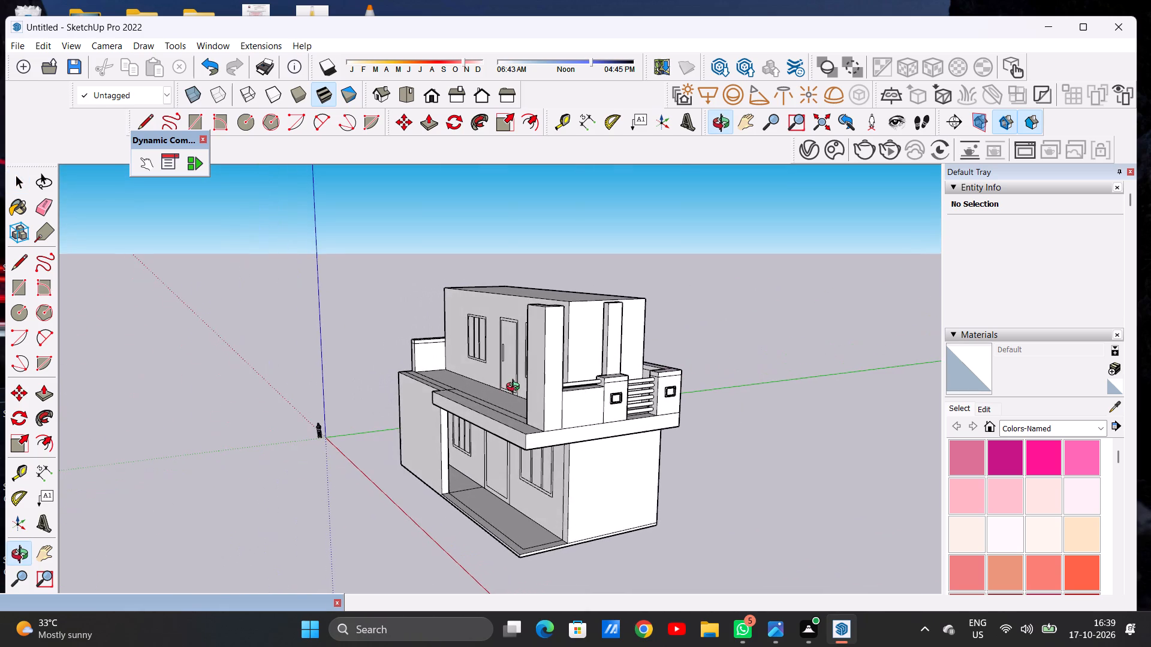
middle_click_drag(516, 388, 641, 385)
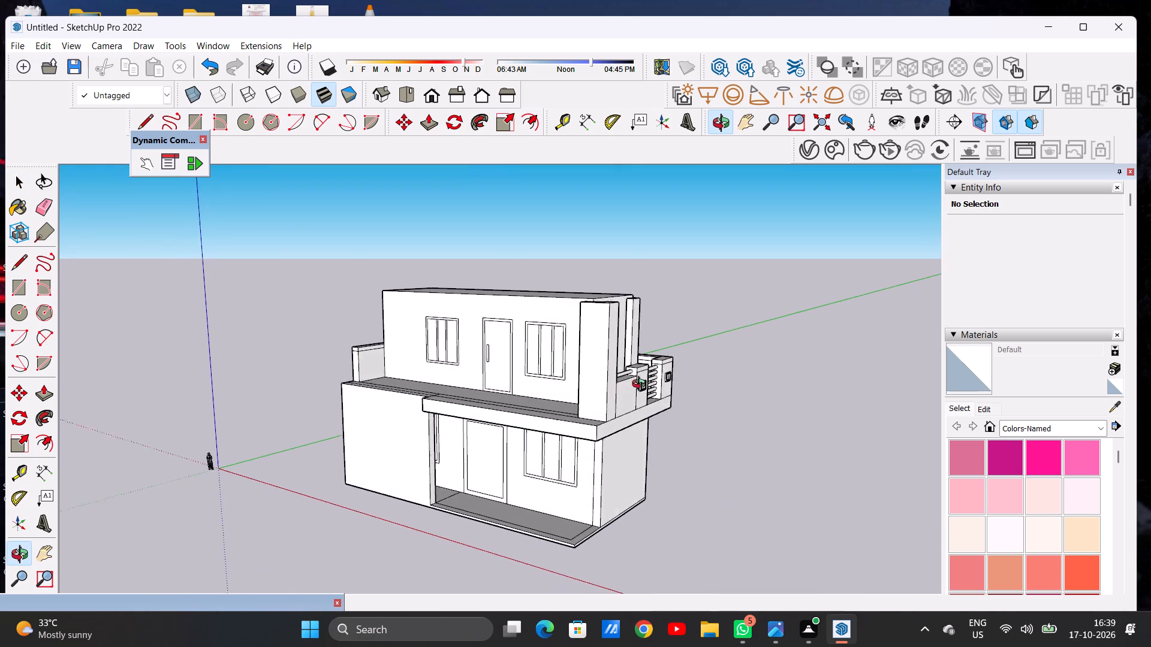
middle_click_drag(641, 385, 671, 377)
scroll(607, 391, "up", 1)
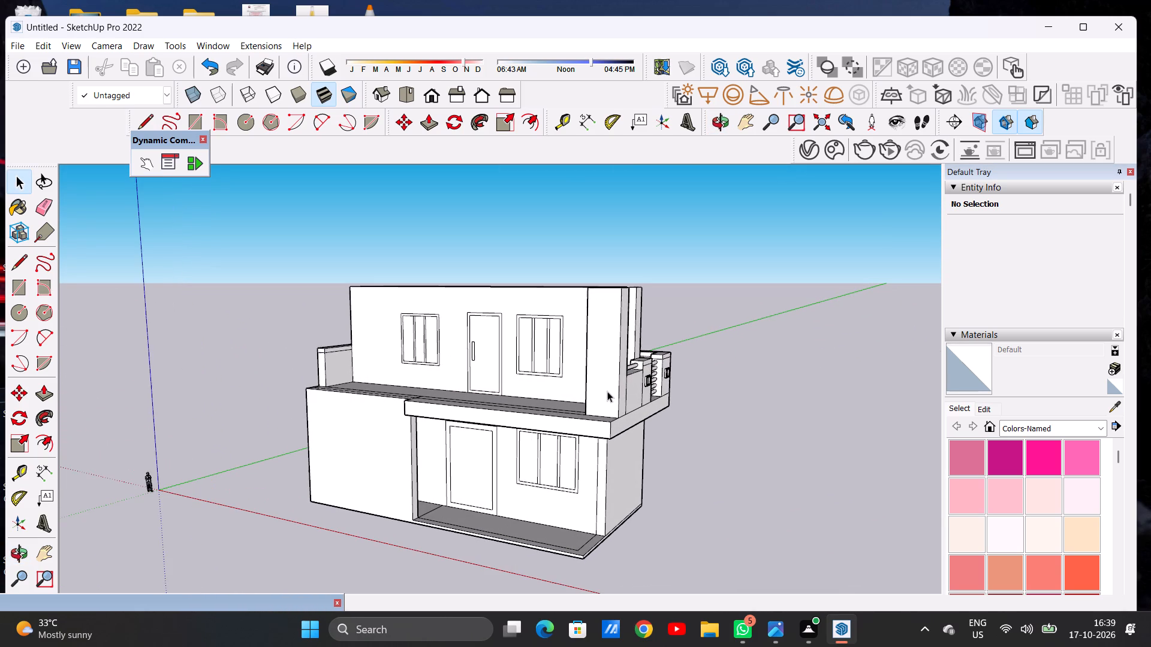
scroll(608, 404, "down", 4)
scroll(606, 337, "up", 4)
middle_click_drag(604, 365, 692, 356)
middle_click_drag(656, 353, 634, 338)
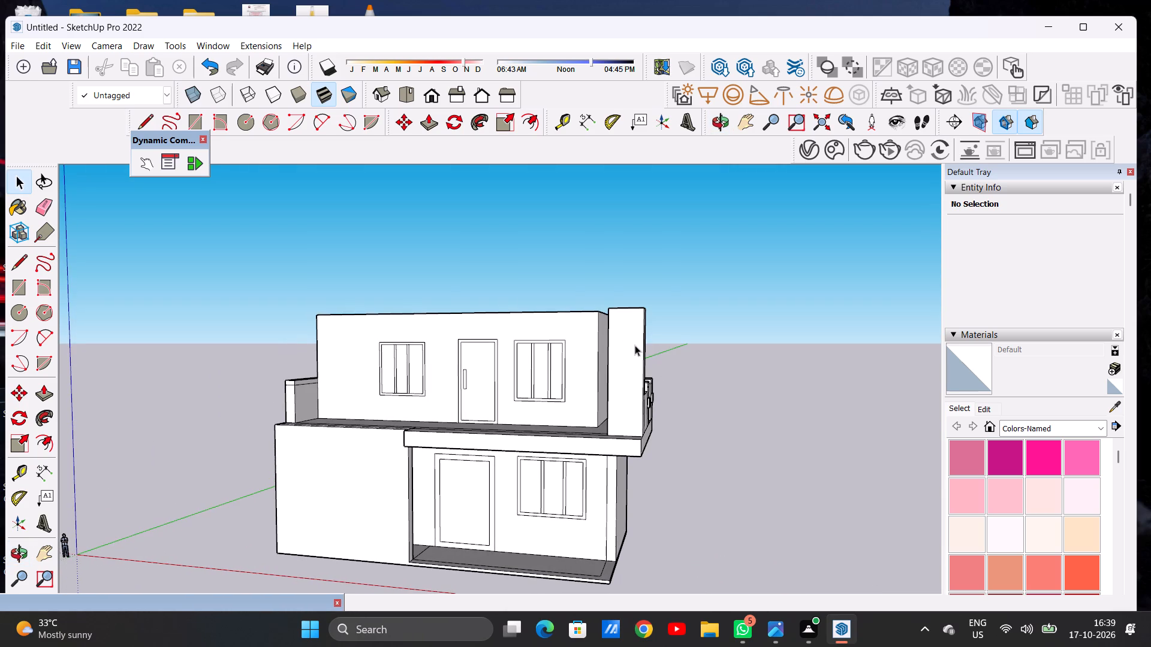
scroll(632, 349, "up", 2)
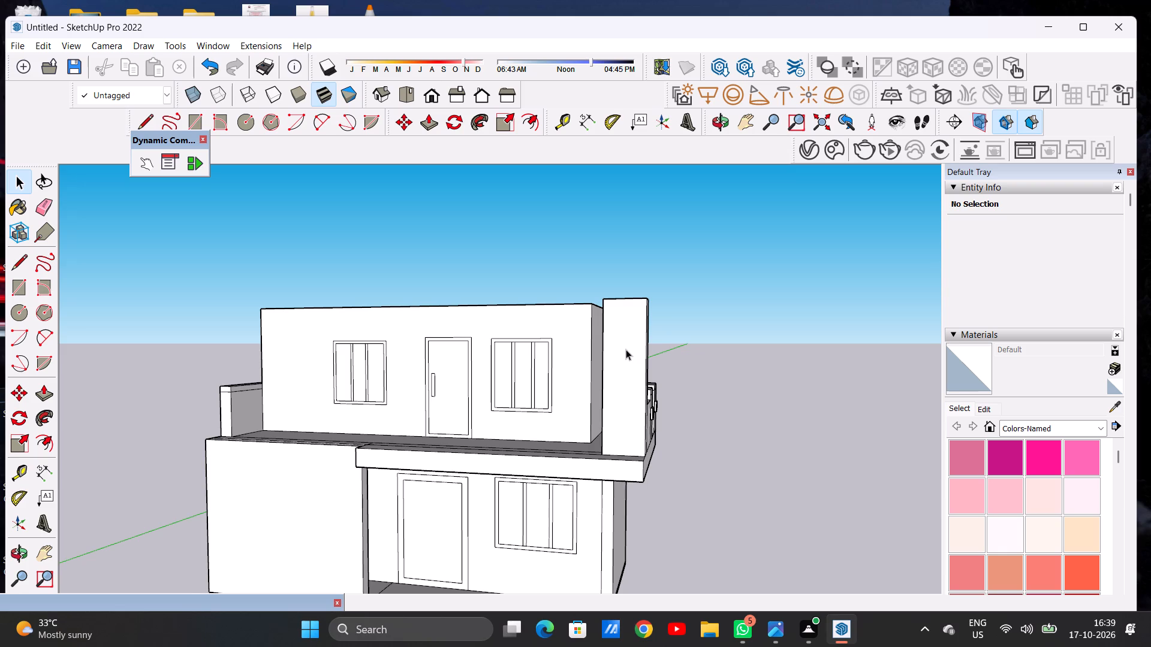
scroll(626, 349, "down", 5)
middle_click_drag(664, 367, 488, 391)
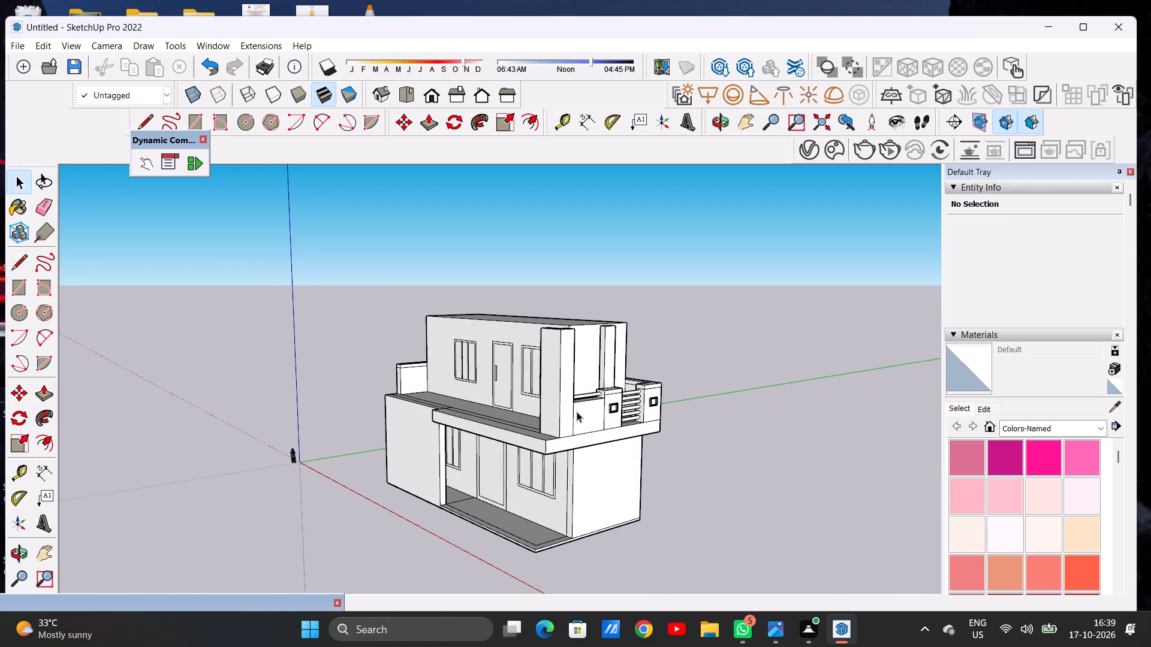
Draw a thin strip's top edge around the tall corner post's upper corner and close its rectangle on the side face.
scroll(577, 412, "up", 5)
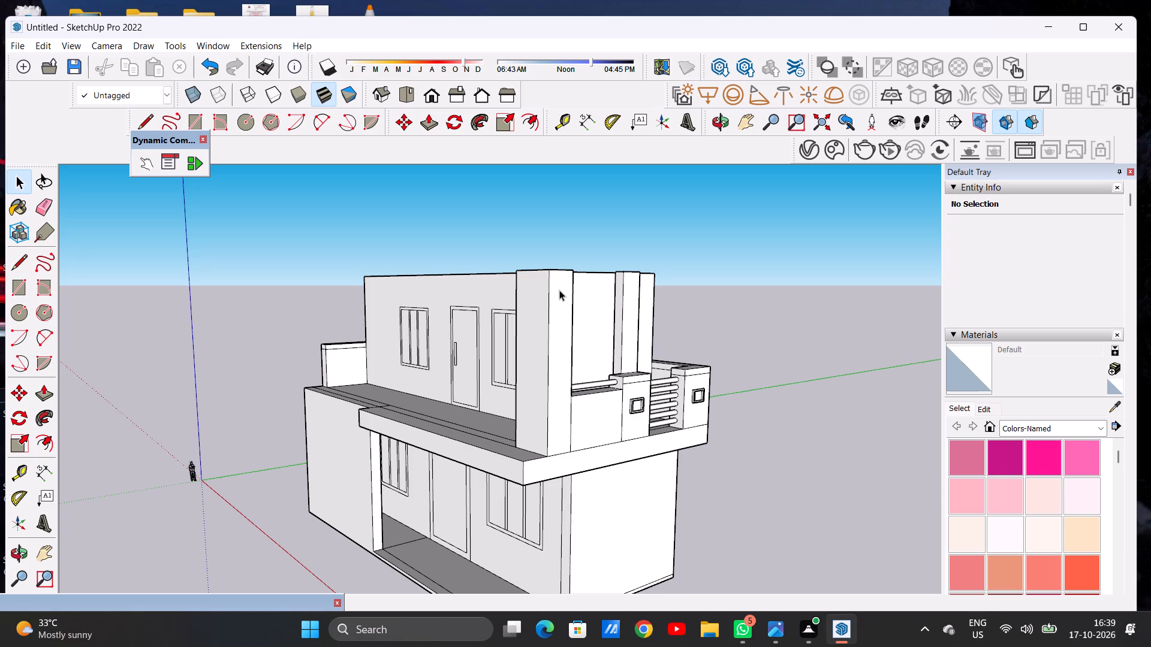
key("l")
scroll(547, 288, "up", 4)
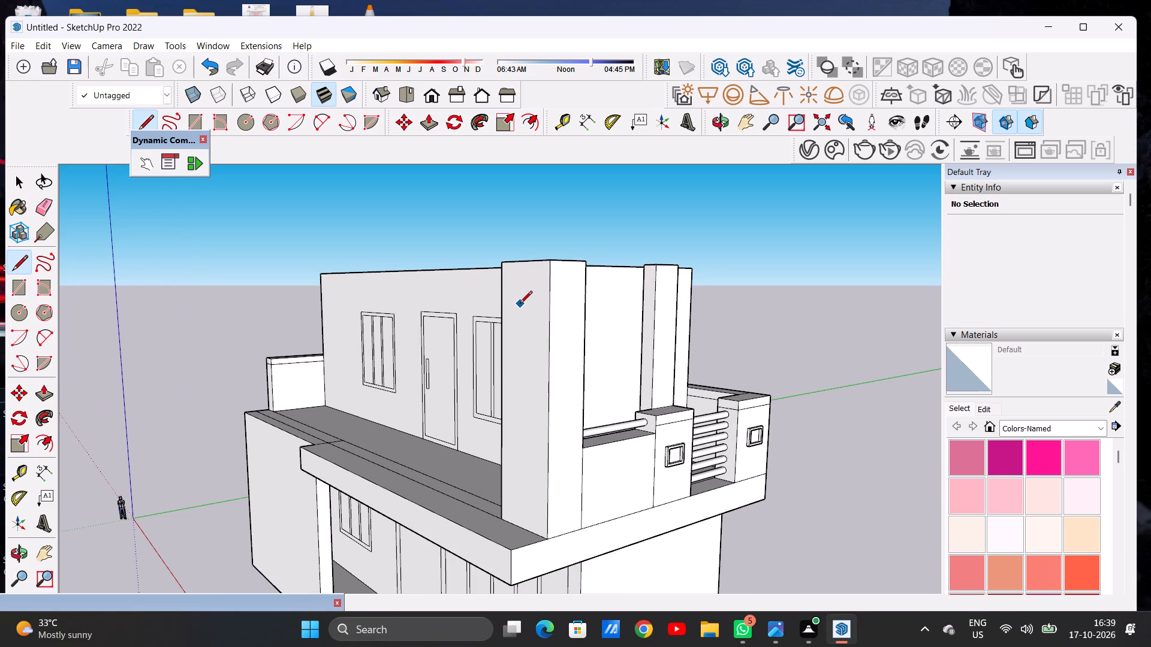
left_click(520, 304)
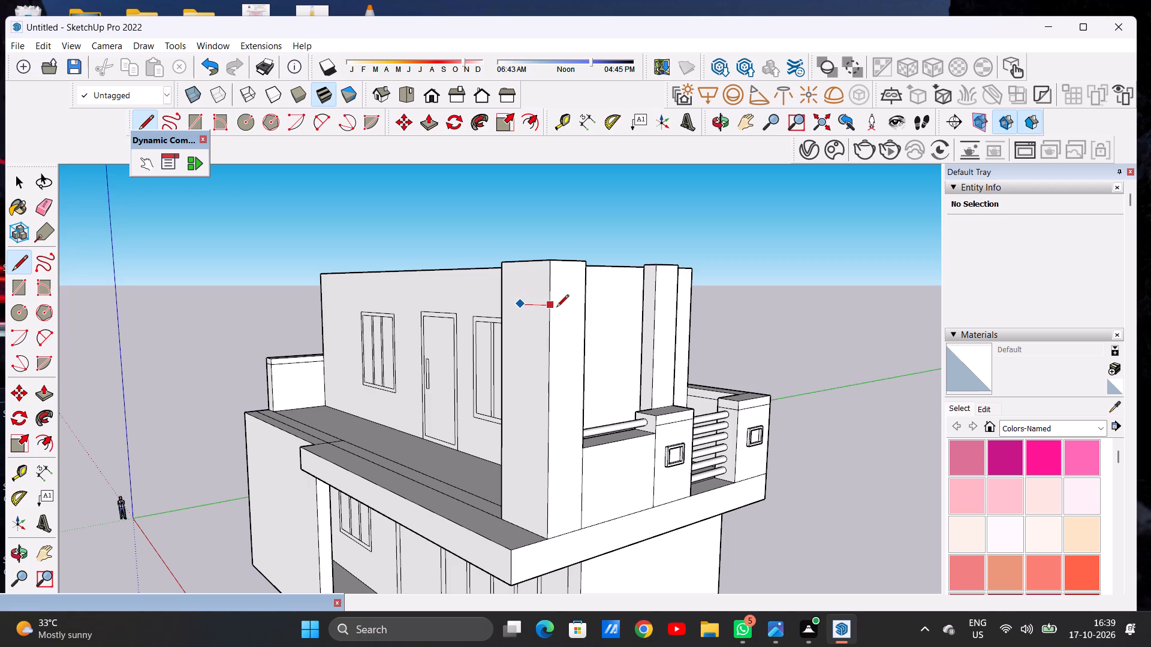
left_click(547, 307)
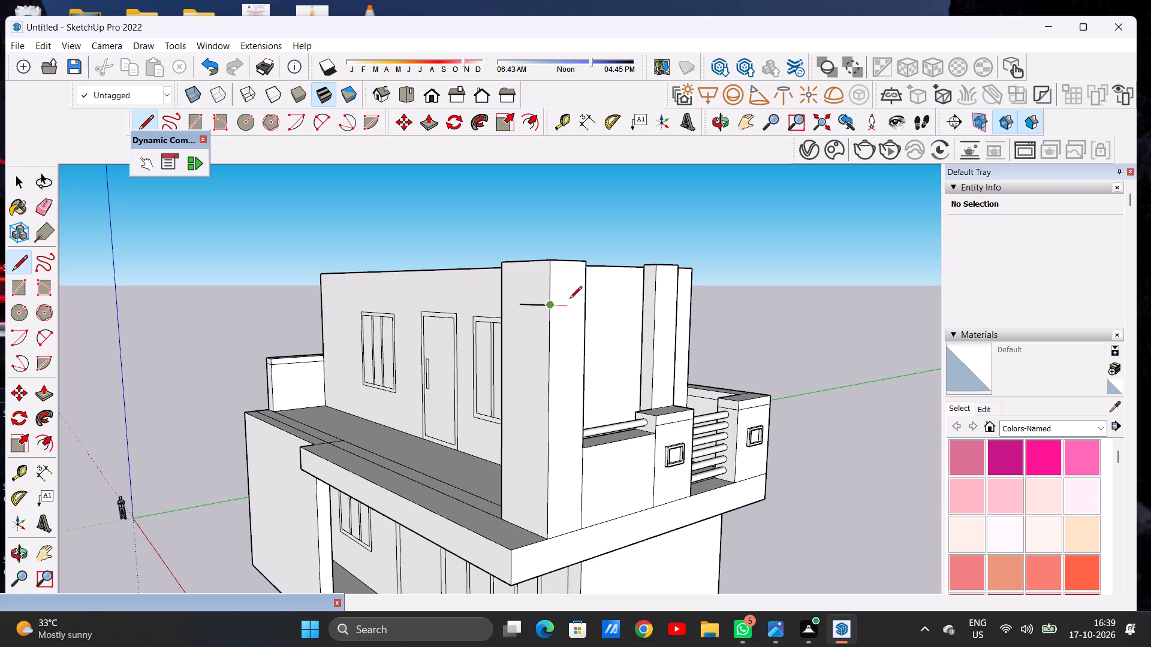
left_click(577, 297)
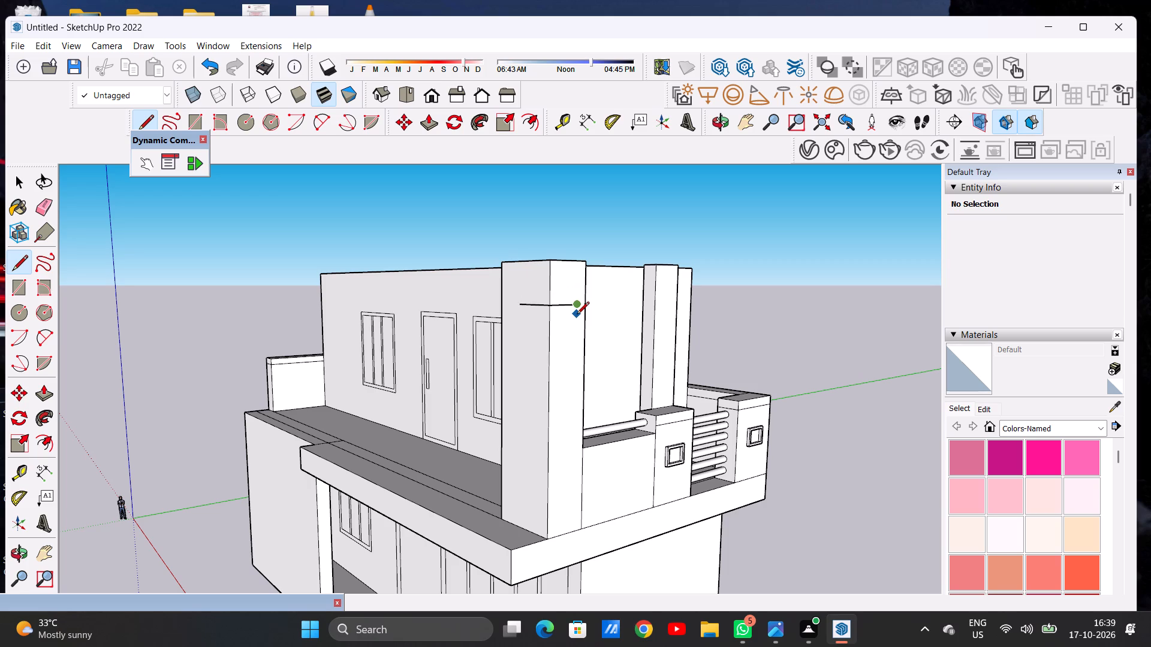
left_click(577, 317)
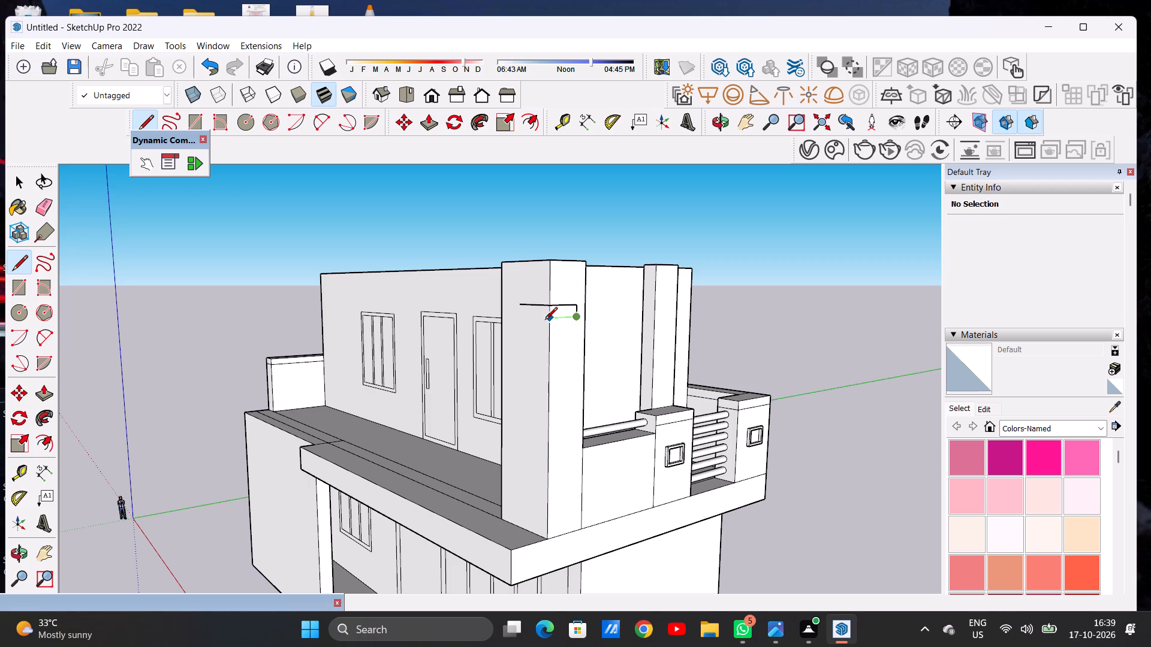
left_click(545, 321)
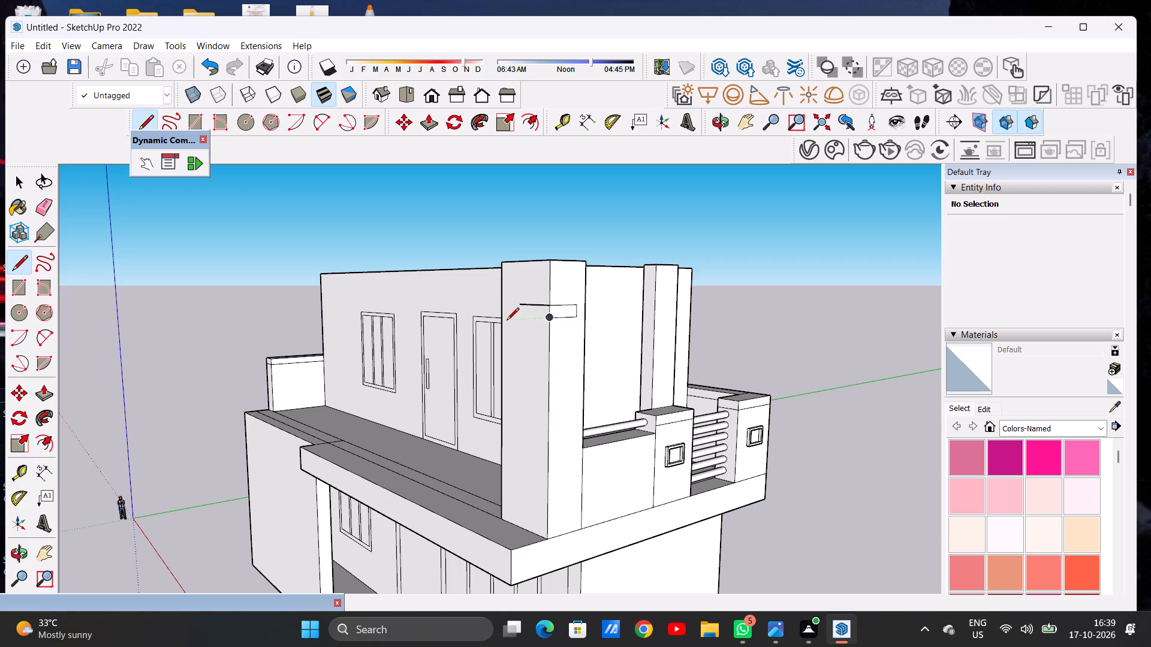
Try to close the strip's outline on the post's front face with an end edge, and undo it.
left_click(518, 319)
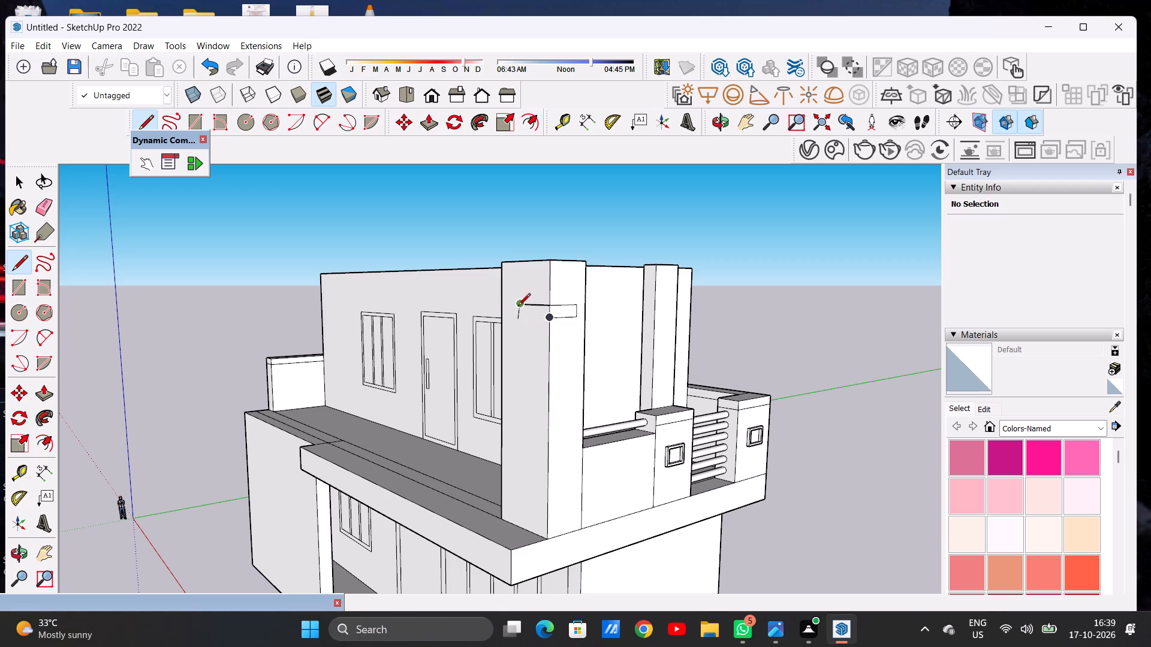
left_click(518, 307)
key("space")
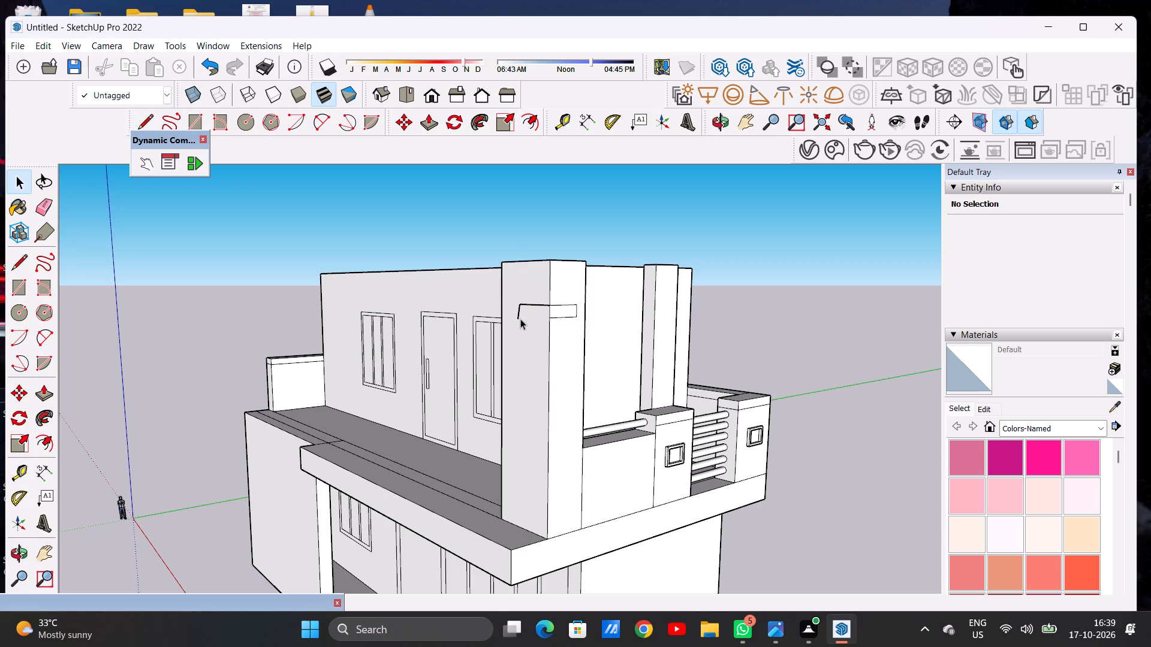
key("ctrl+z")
Draw the end and bottom edges on the post's front face to close the corner-wrapping strip outline.
scroll(528, 328, "up", 4)
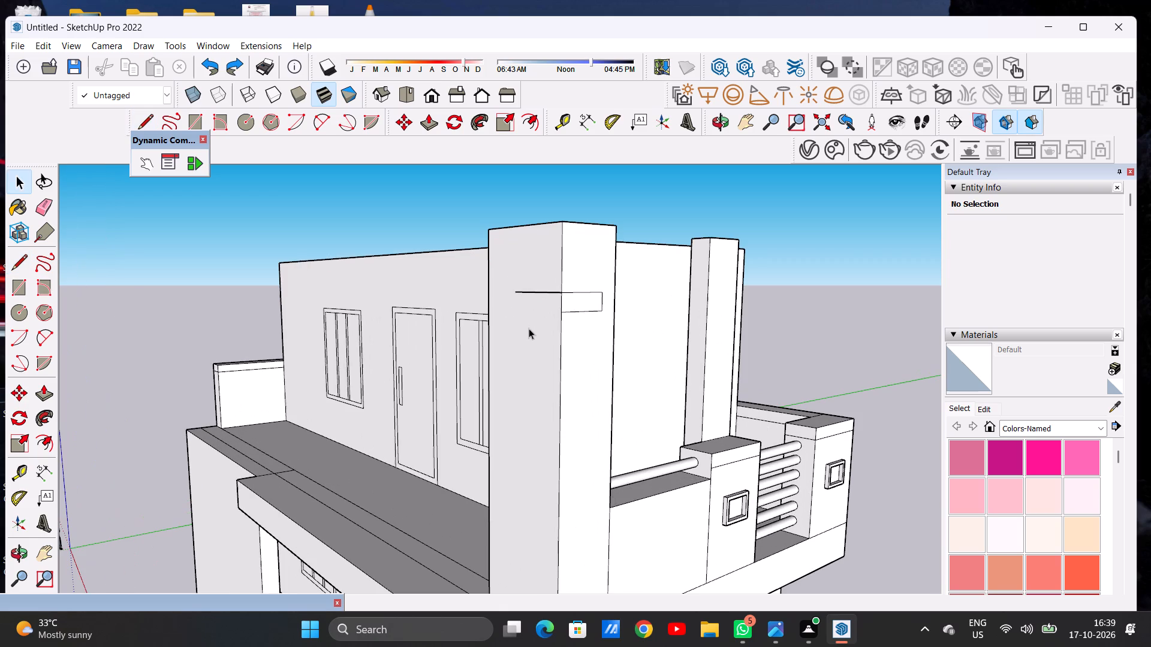
key("l")
middle_click_drag(528, 345, 581, 355)
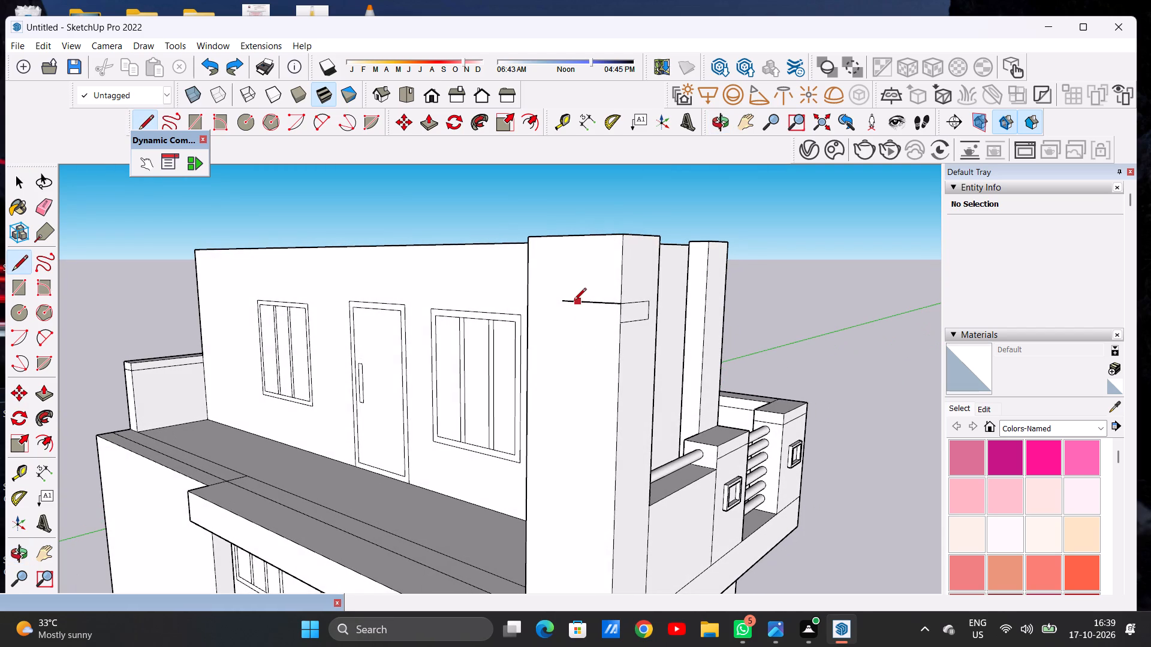
left_click(562, 304)
left_click(562, 319)
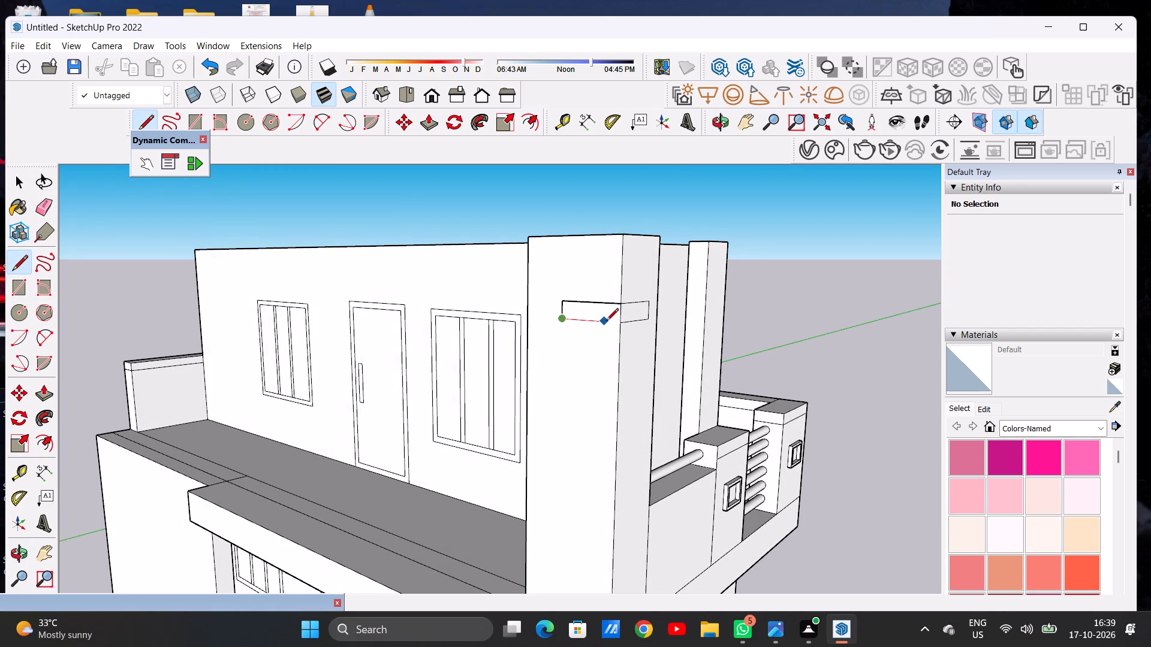
left_click(617, 326)
key("space")
Copy the strip's front and side halves straight down the post's corner edge to form a second wrapped strip.
scroll(568, 316, "down", 10)
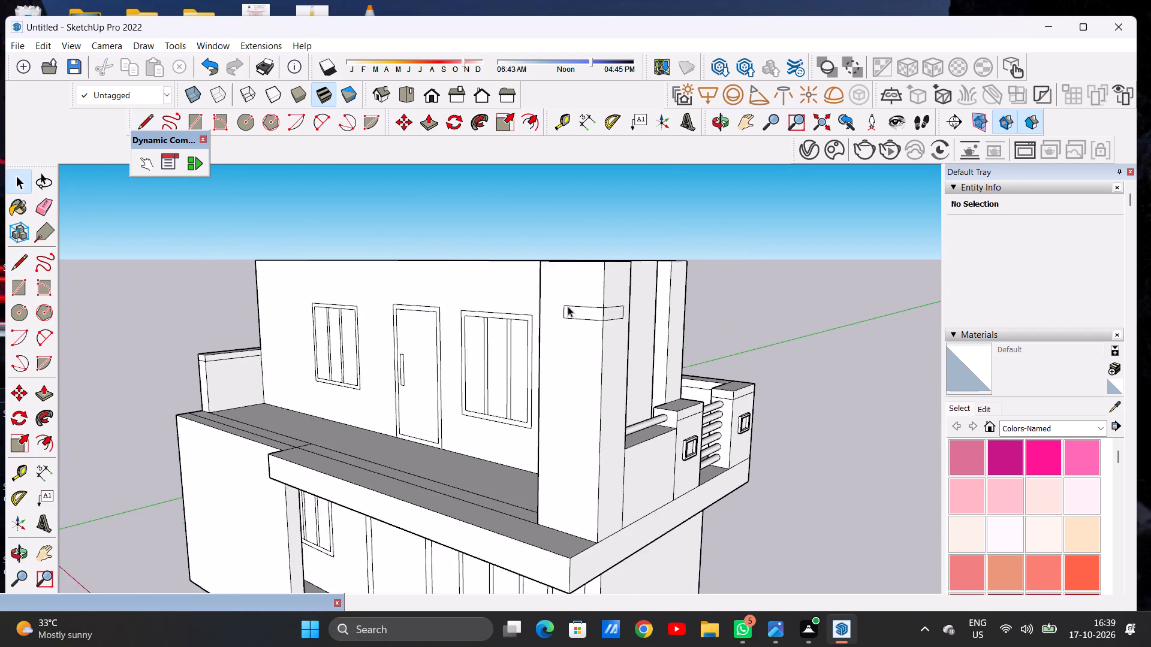
scroll(568, 306, "down", 3)
middle_click_drag(602, 352, 549, 354)
scroll(555, 323, "up", 7)
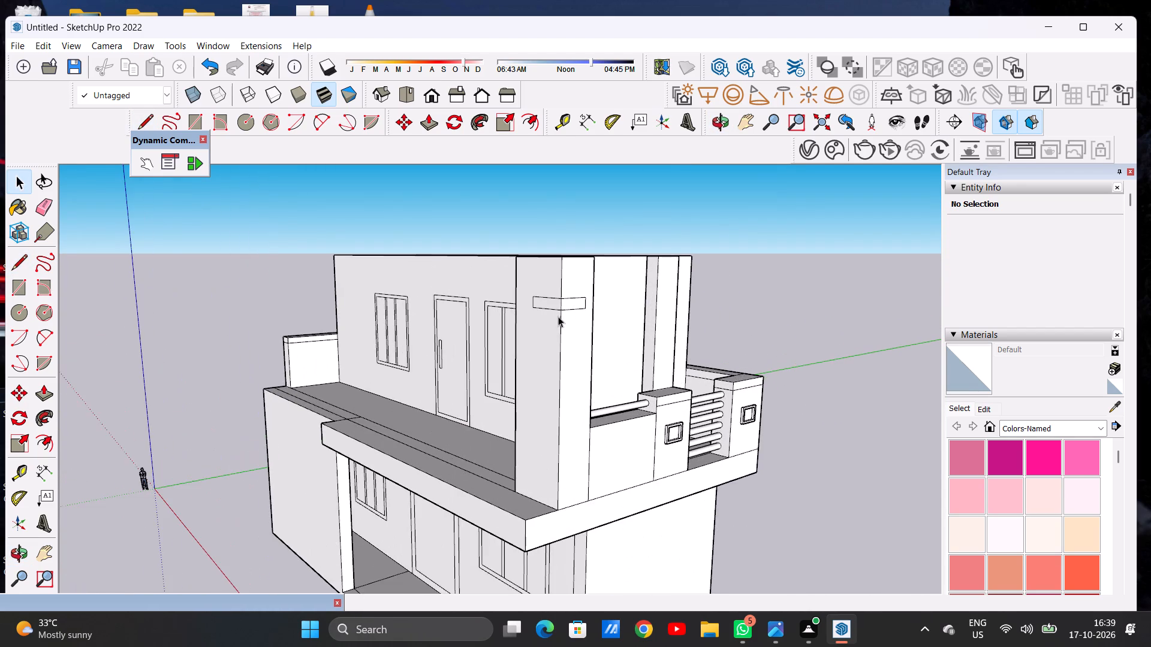
scroll(562, 311, "up", 4)
double_click(557, 302)
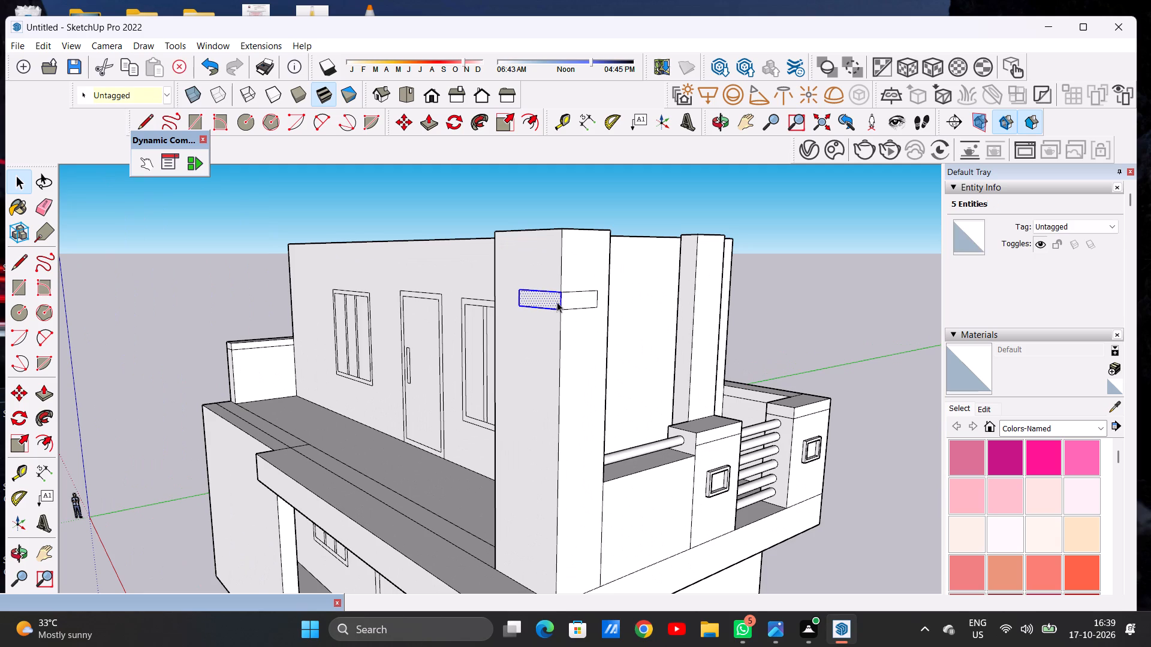
key("m")
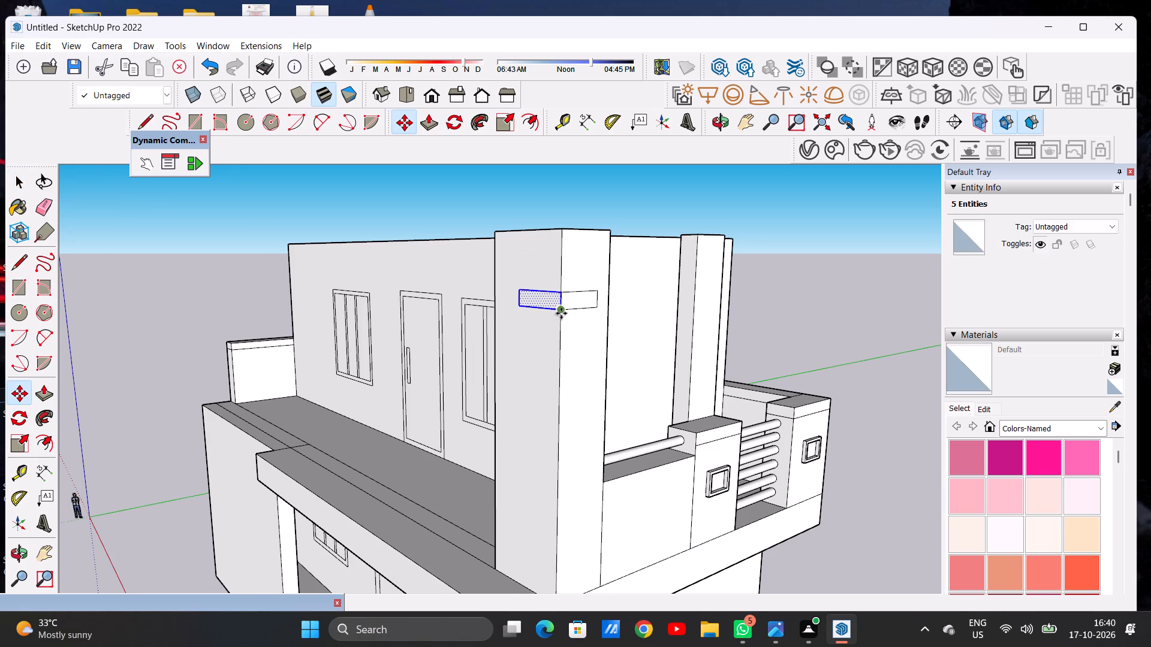
left_click(561, 313)
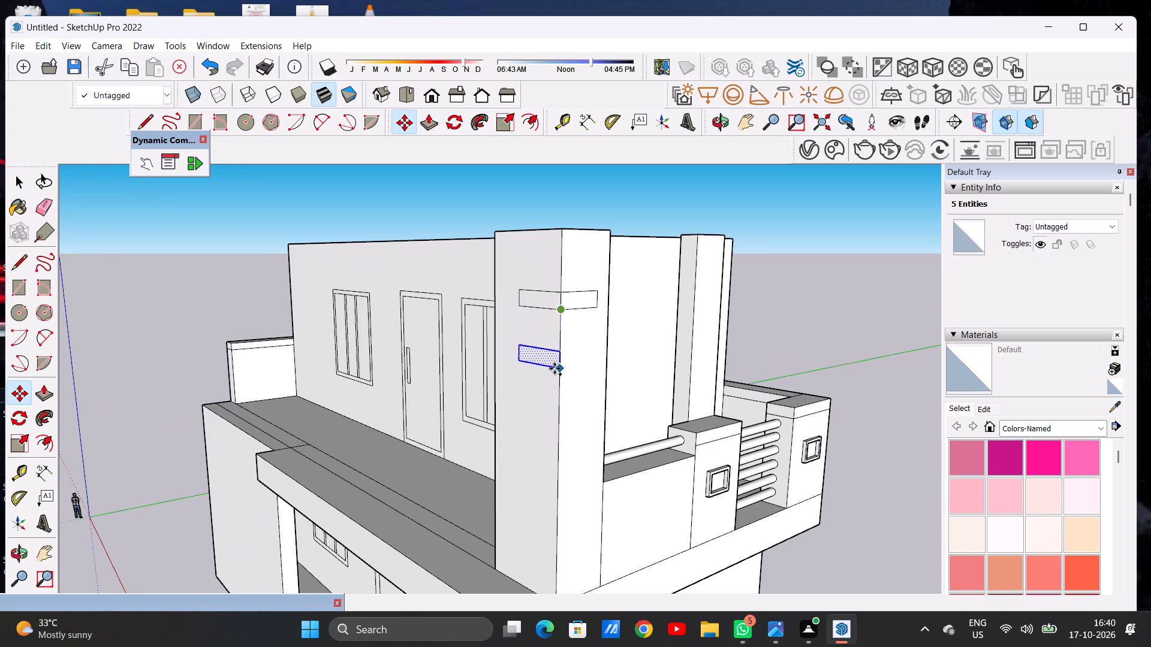
left_click(554, 363)
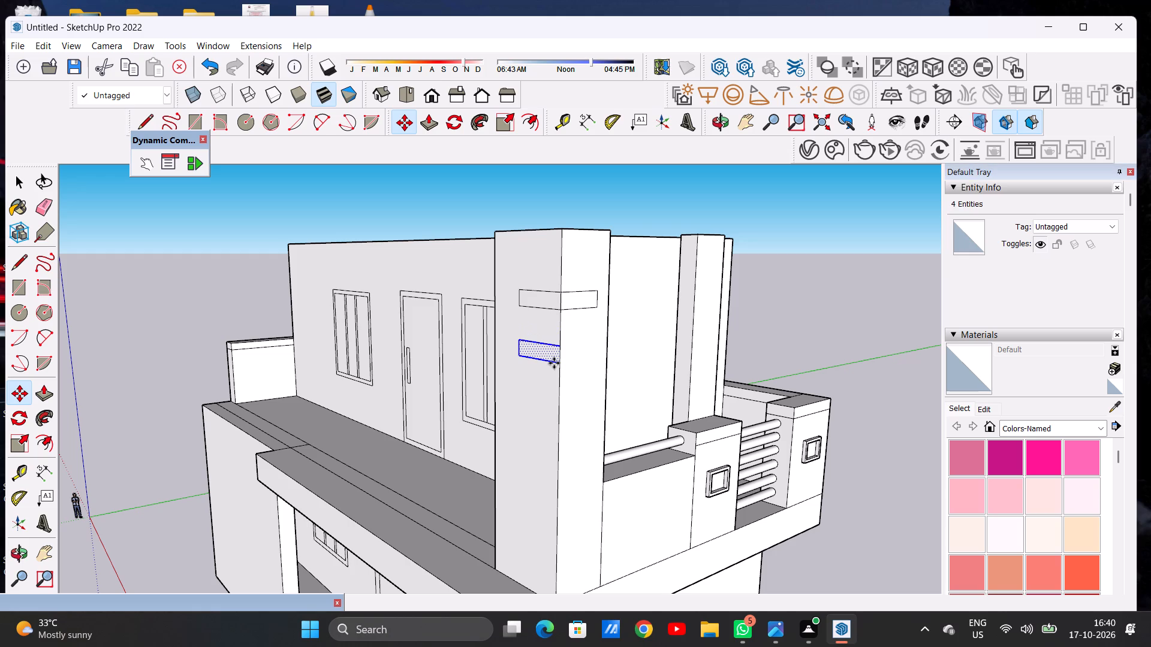
key("space")
double_click(567, 297)
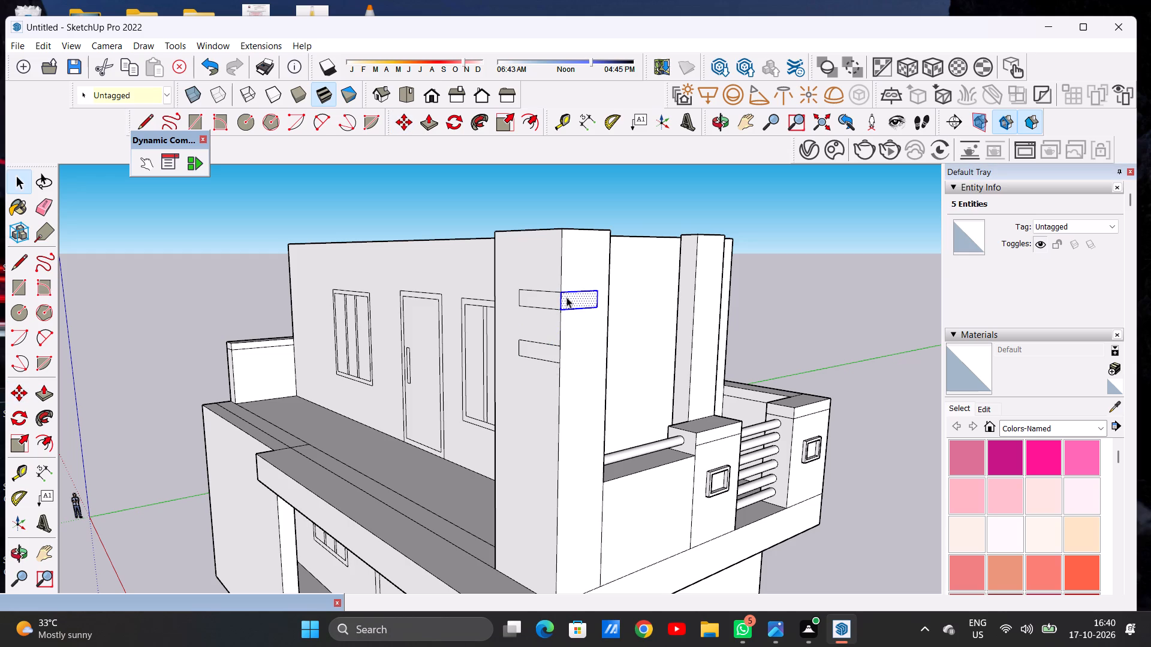
key("m")
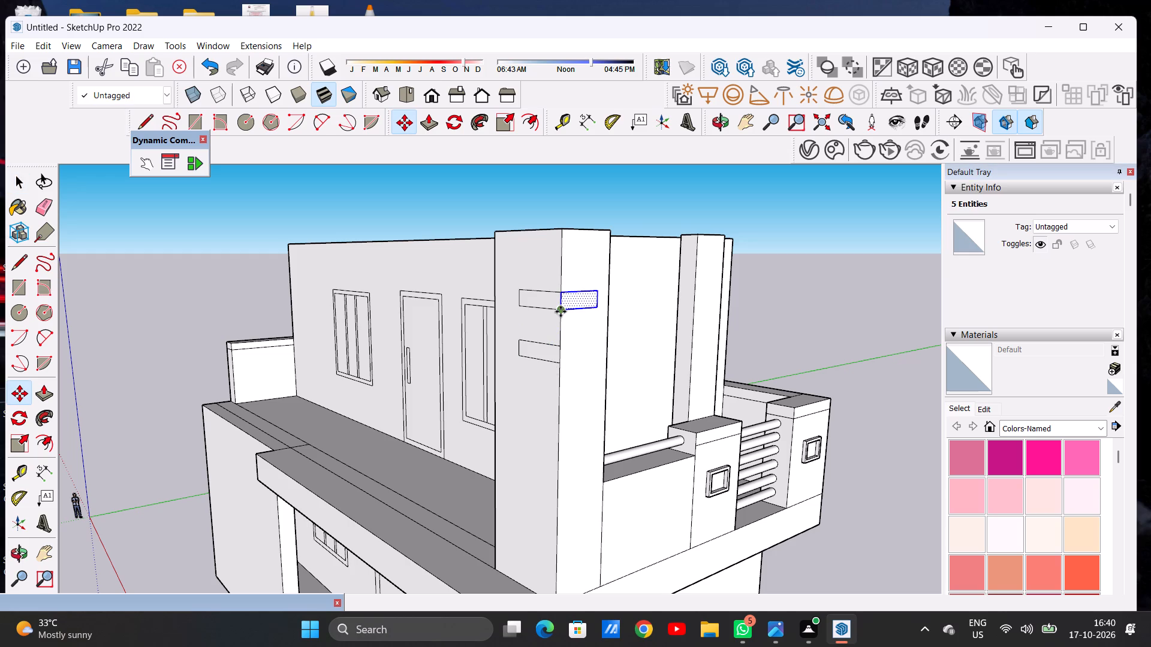
left_click(561, 312)
left_click(562, 362)
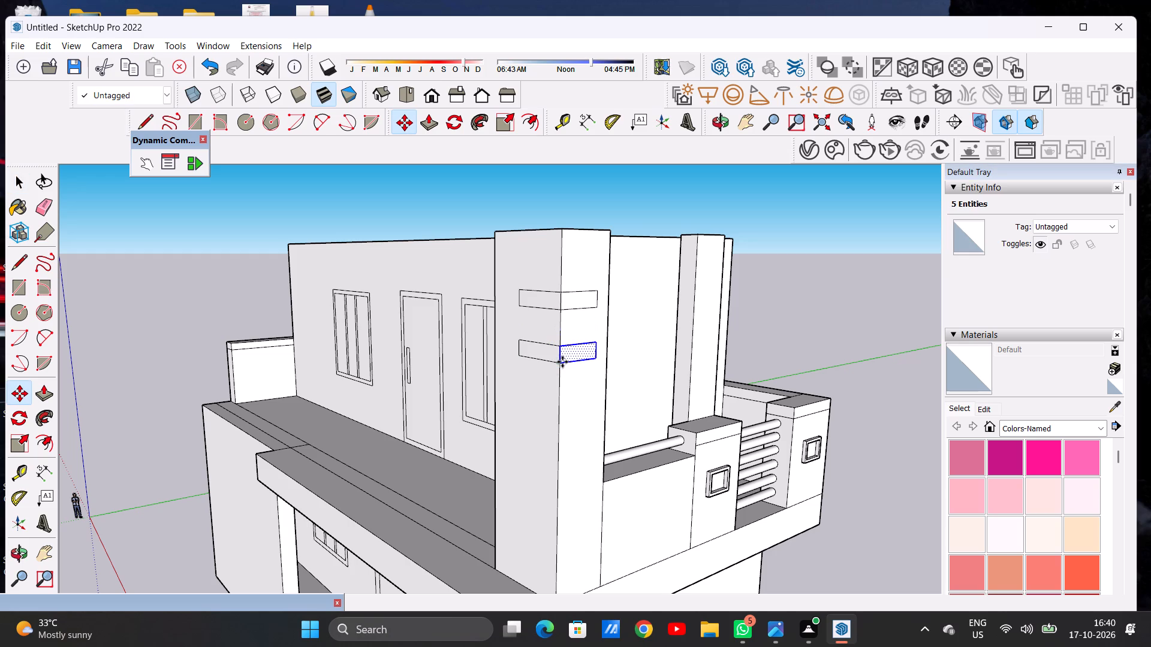
Copy the second strip's front-face half down the tall corner post five more times to the post's base.
key("space")
double_click(551, 354)
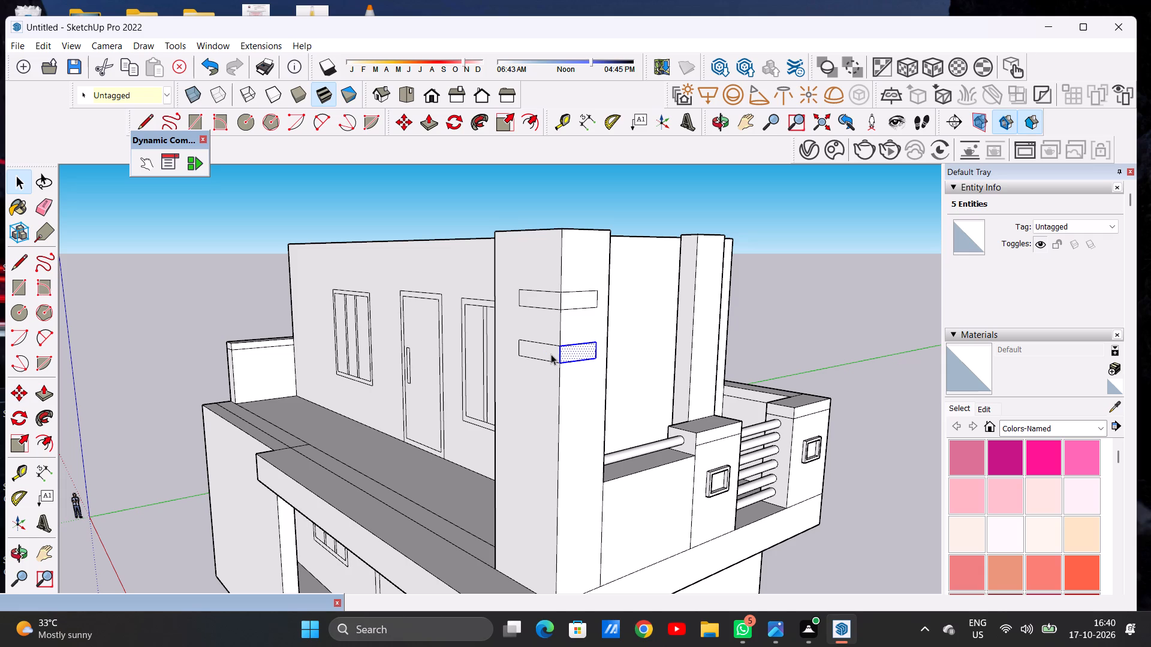
key("m")
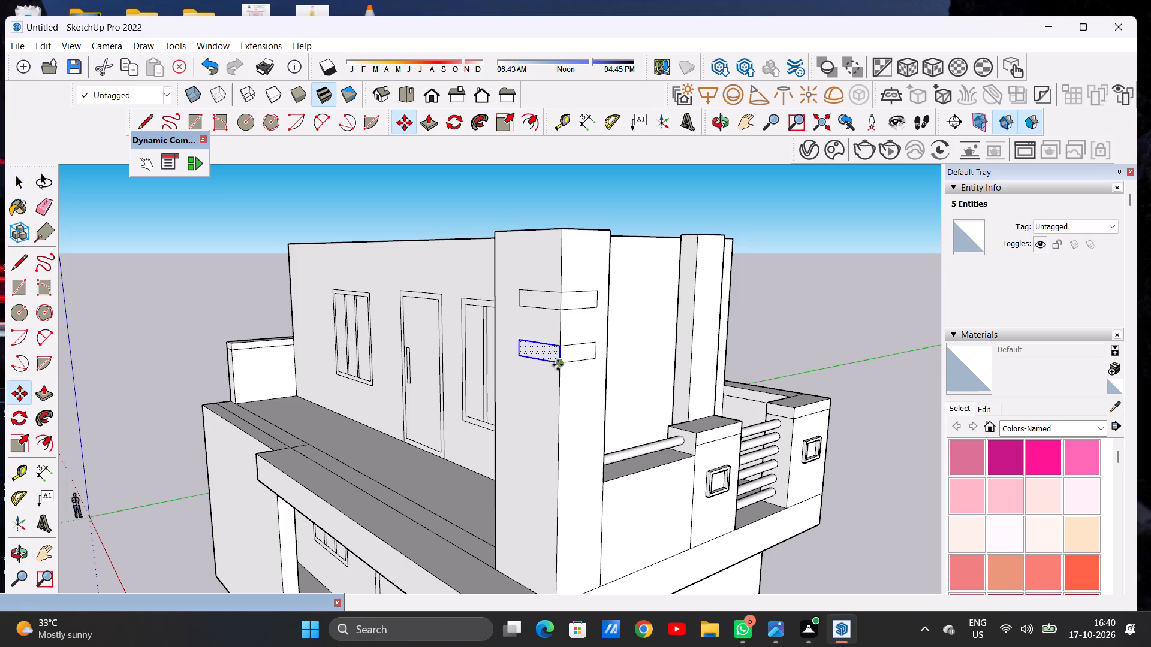
left_click(558, 365)
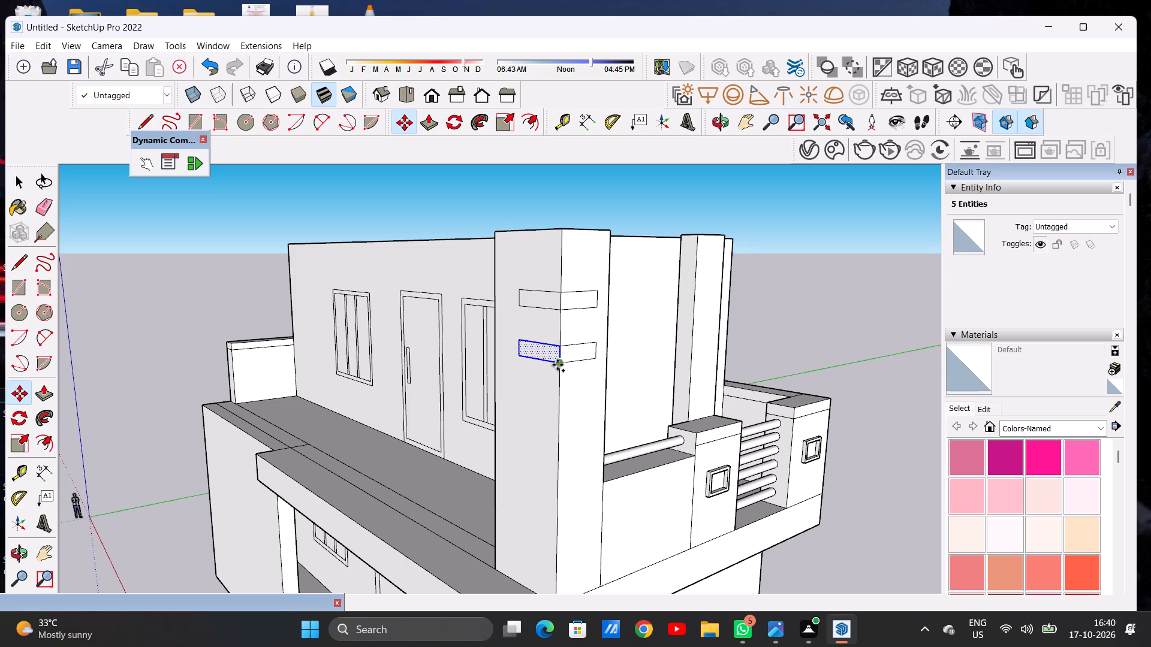
left_click(557, 422)
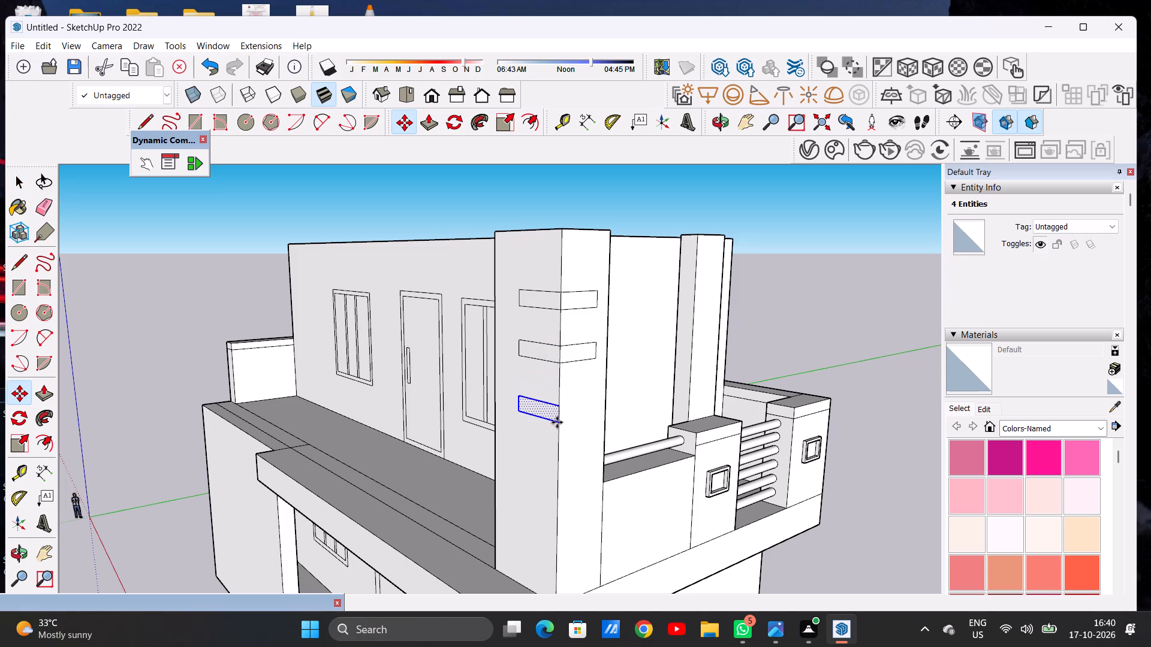
left_click(557, 422)
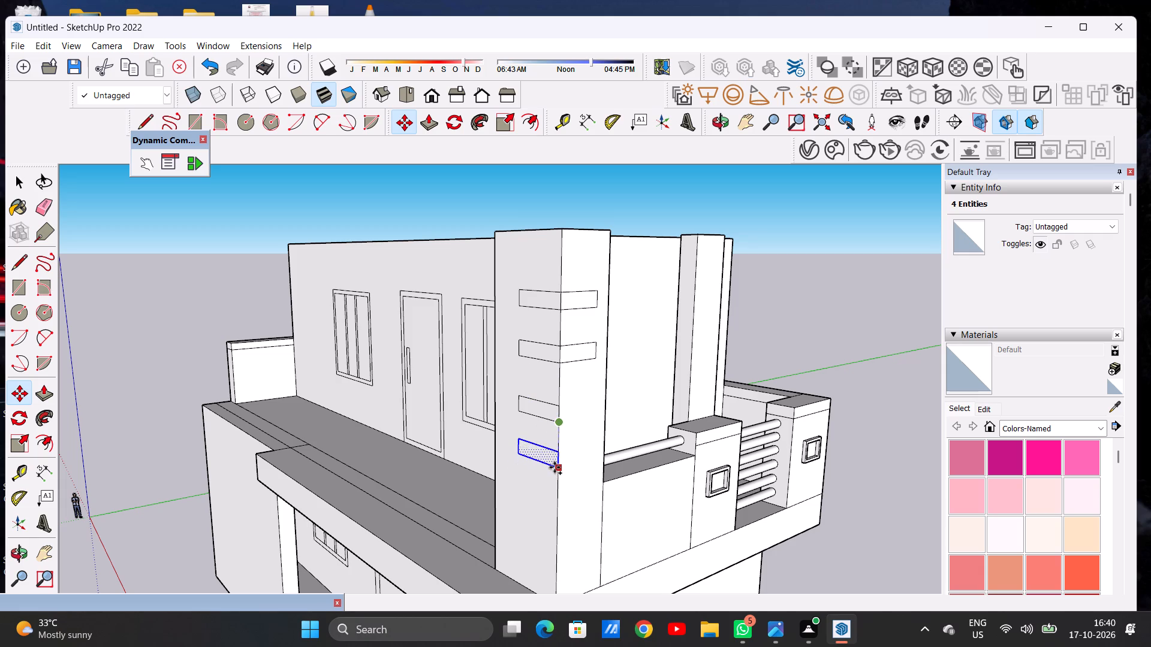
left_click(556, 462)
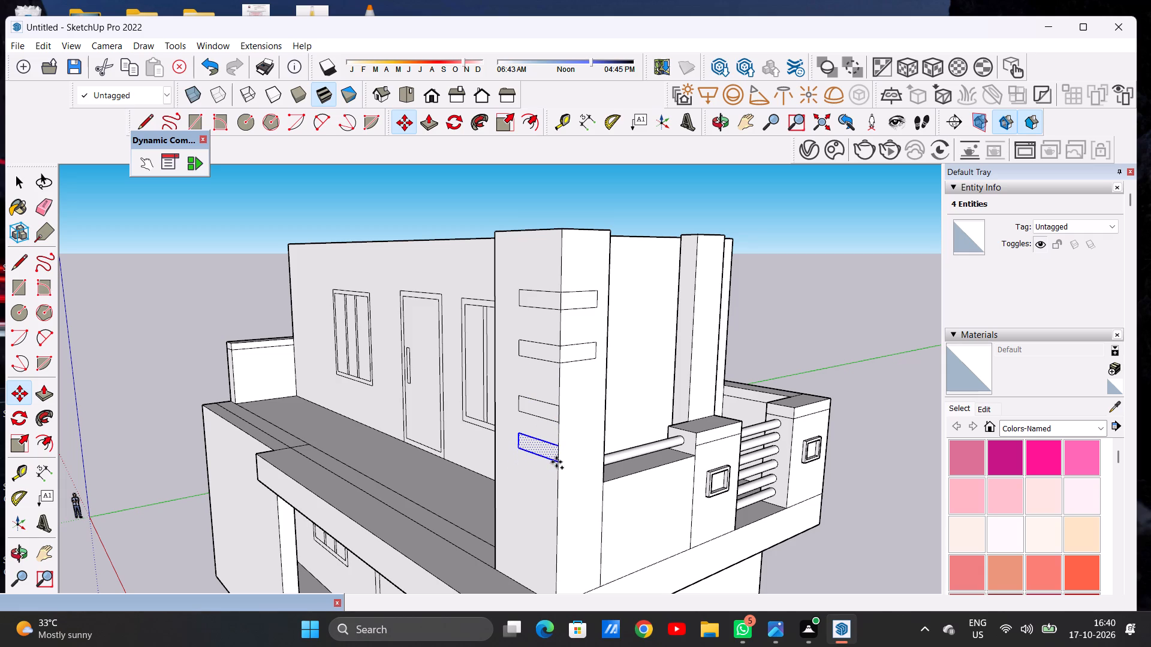
left_click(556, 462)
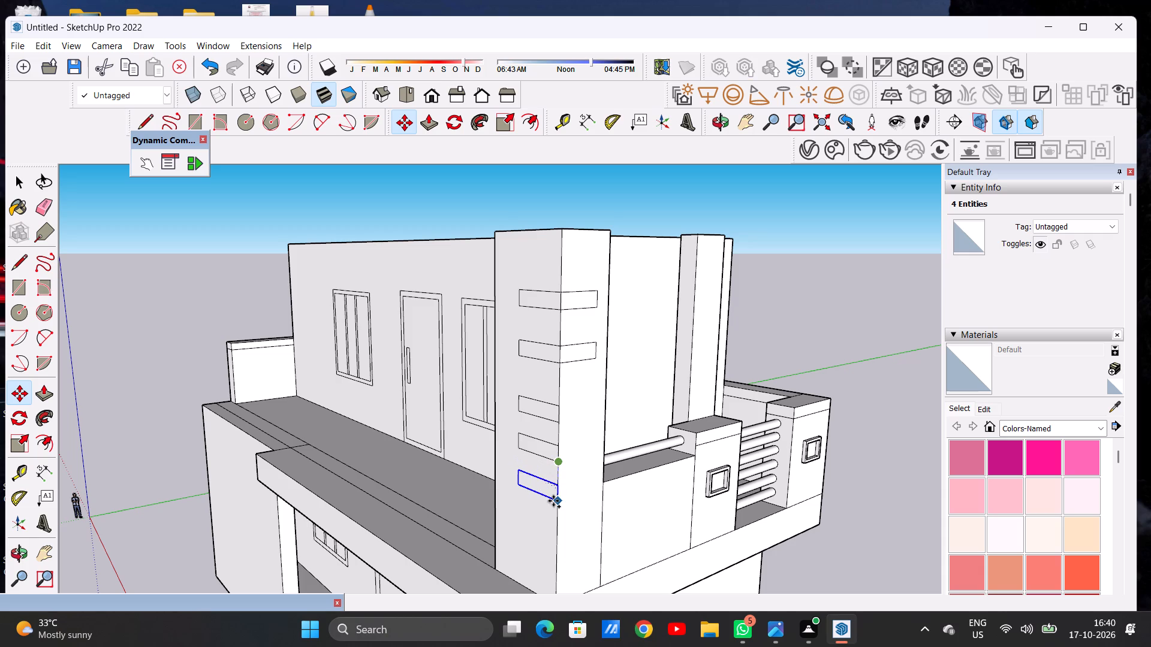
left_click(553, 501)
left_click(553, 501)
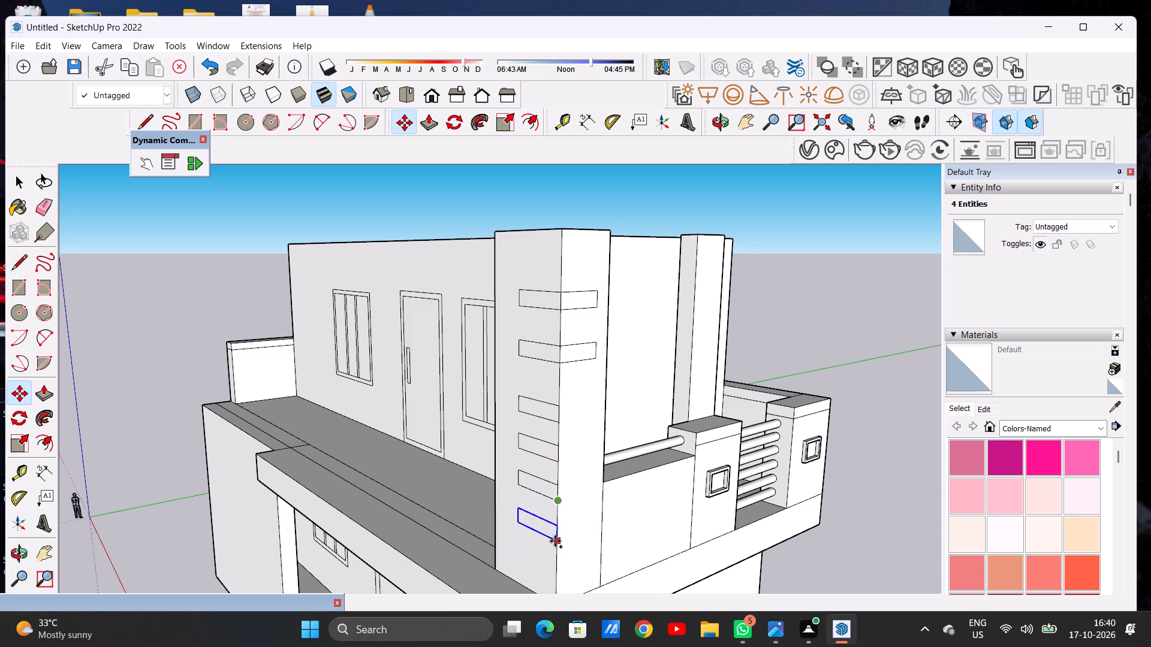
left_click(555, 541)
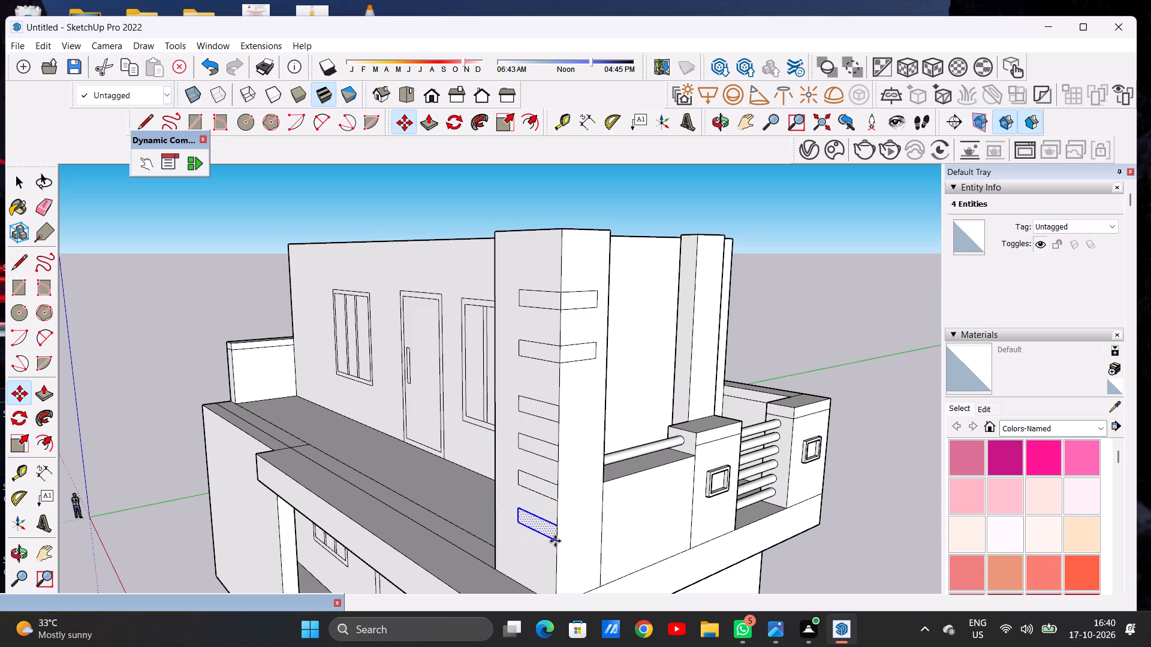
left_click(555, 541)
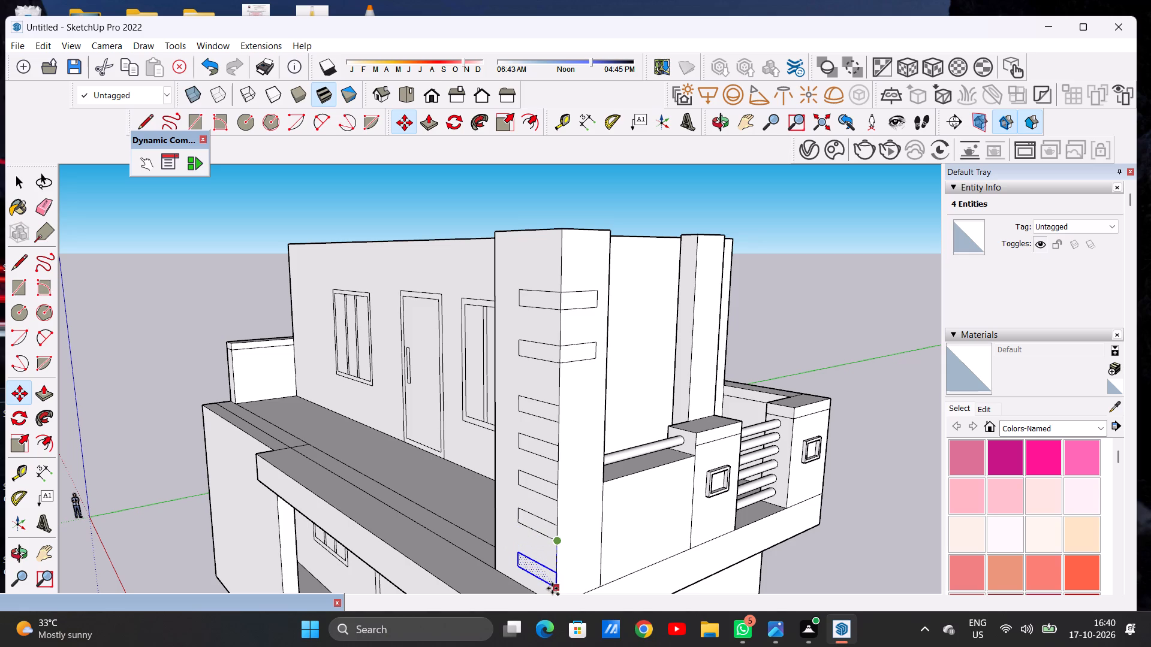
left_click(552, 588)
key("space")
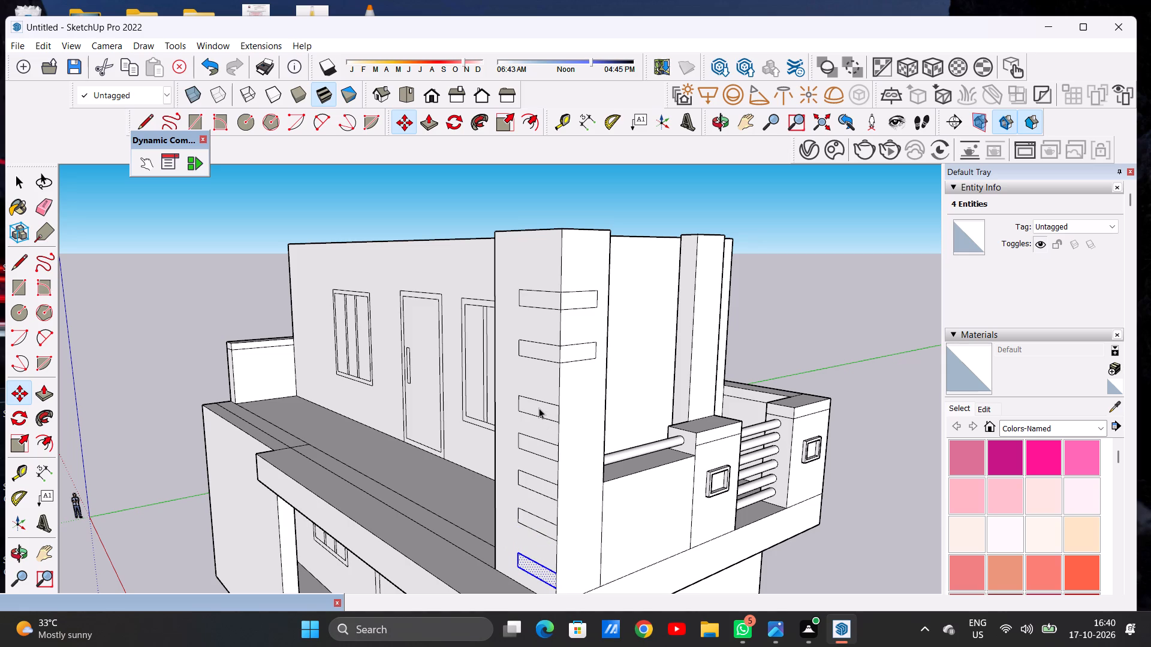
Move the third and fourth front-face strips slightly up the tall corner post to even out their spacing.
scroll(539, 403, "down", 5)
scroll(524, 488, "up", 5)
scroll(561, 356, "up", 3)
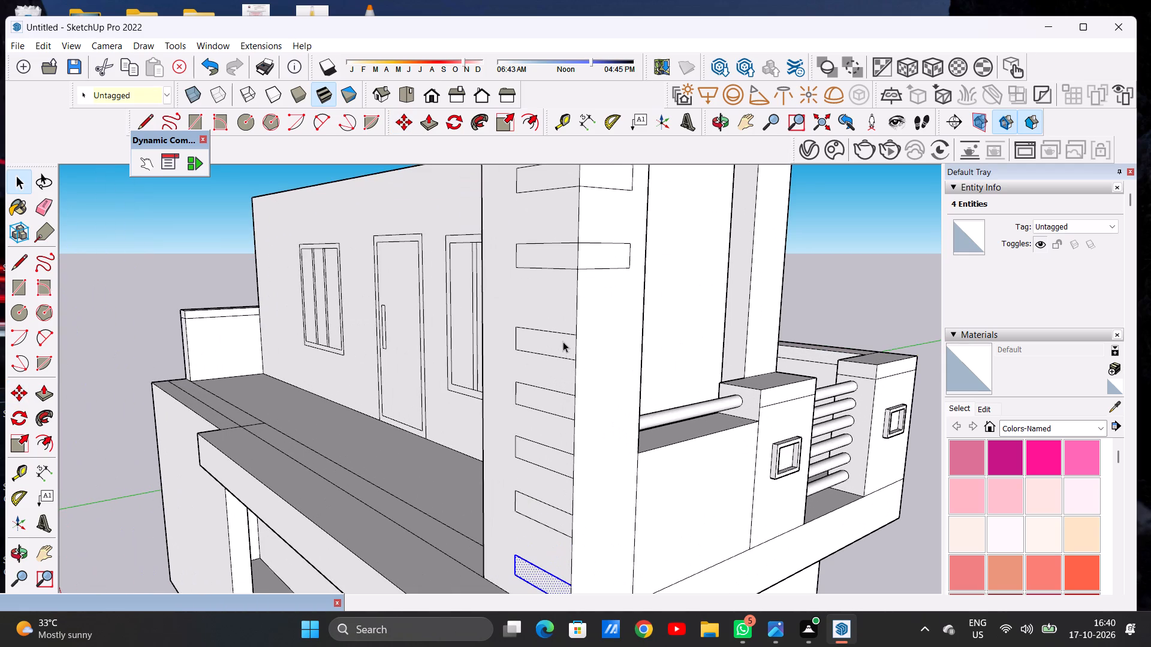
double_click(563, 341)
key("m")
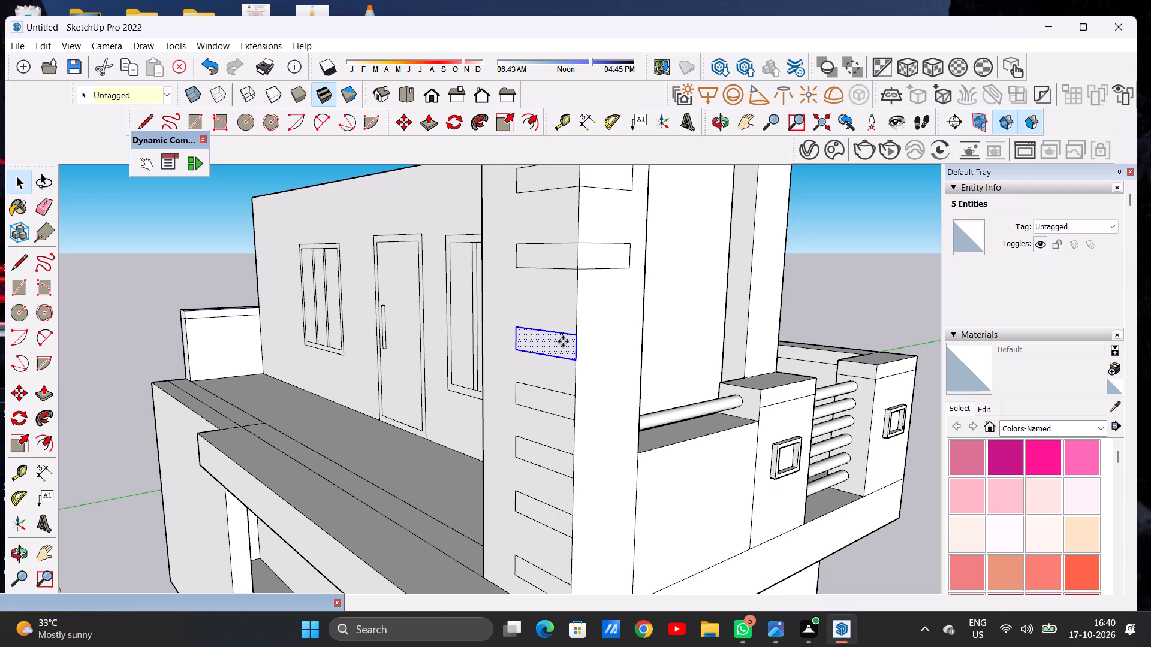
left_click(574, 358)
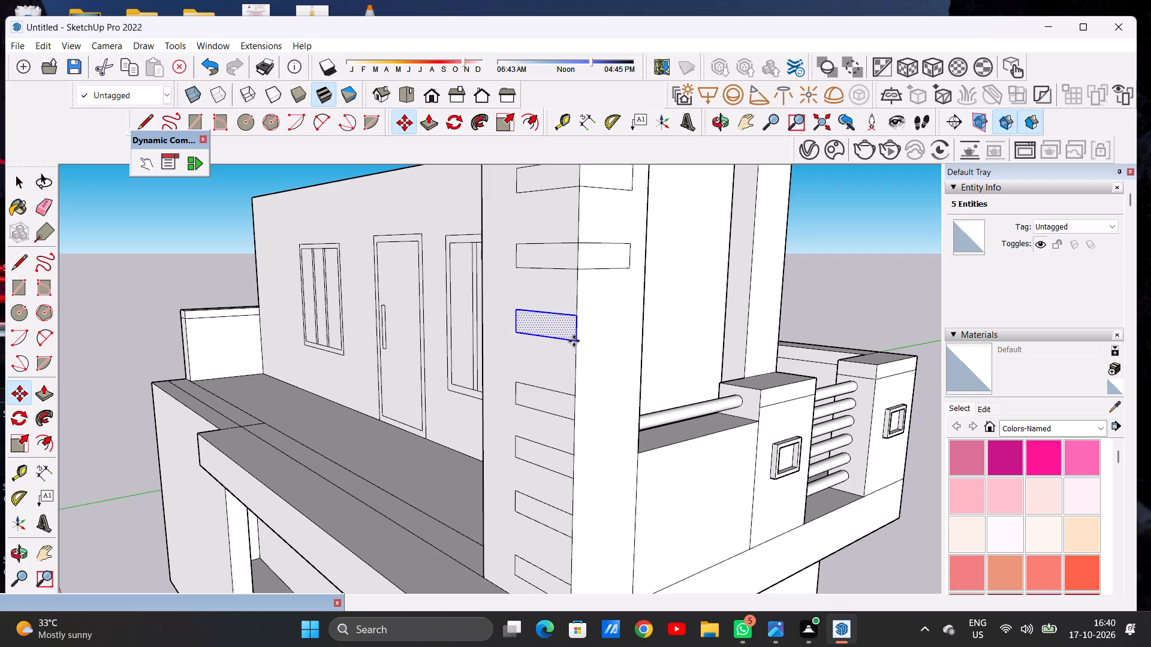
left_click(574, 341)
key("space")
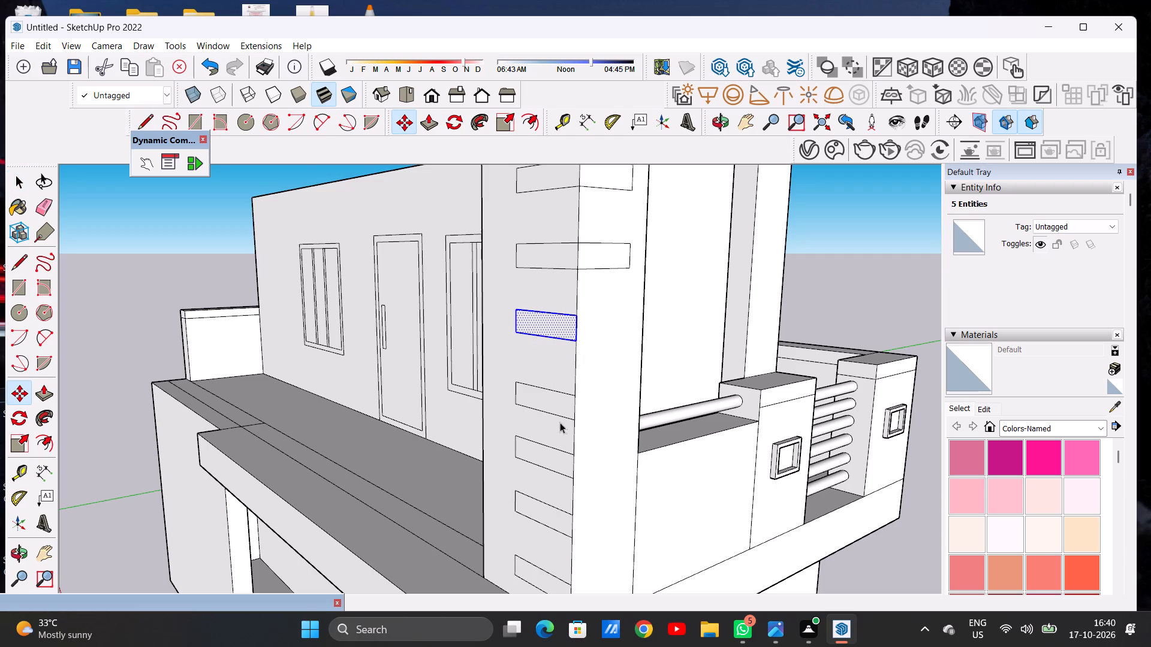
double_click(564, 403)
key("m")
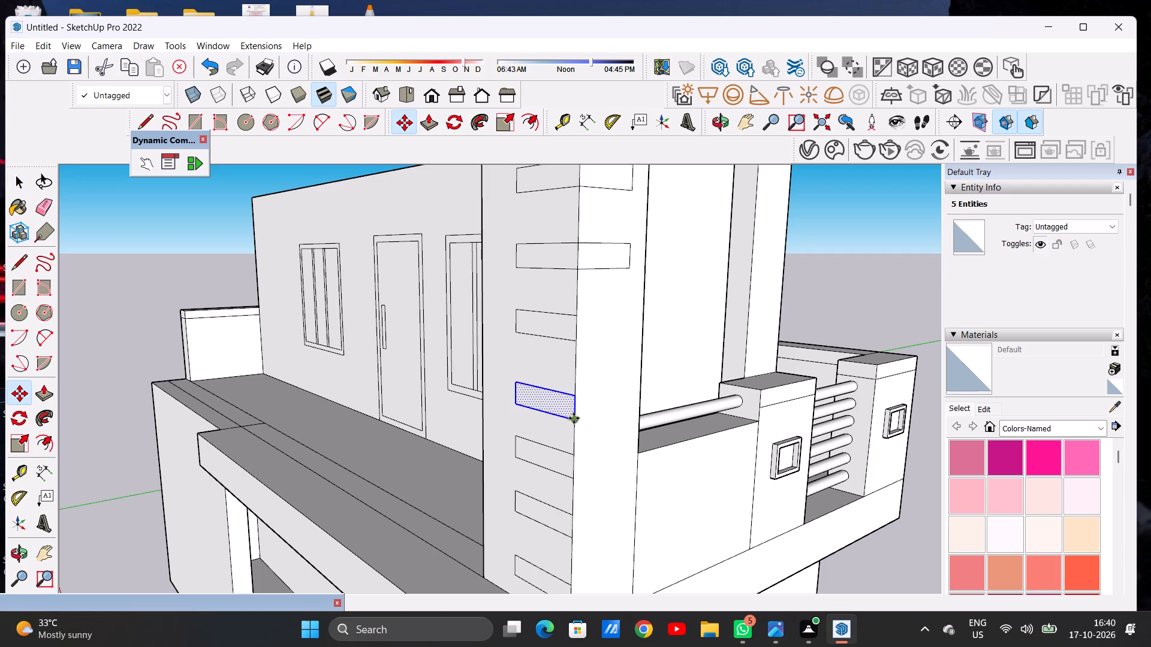
left_click(574, 419)
left_click(575, 410)
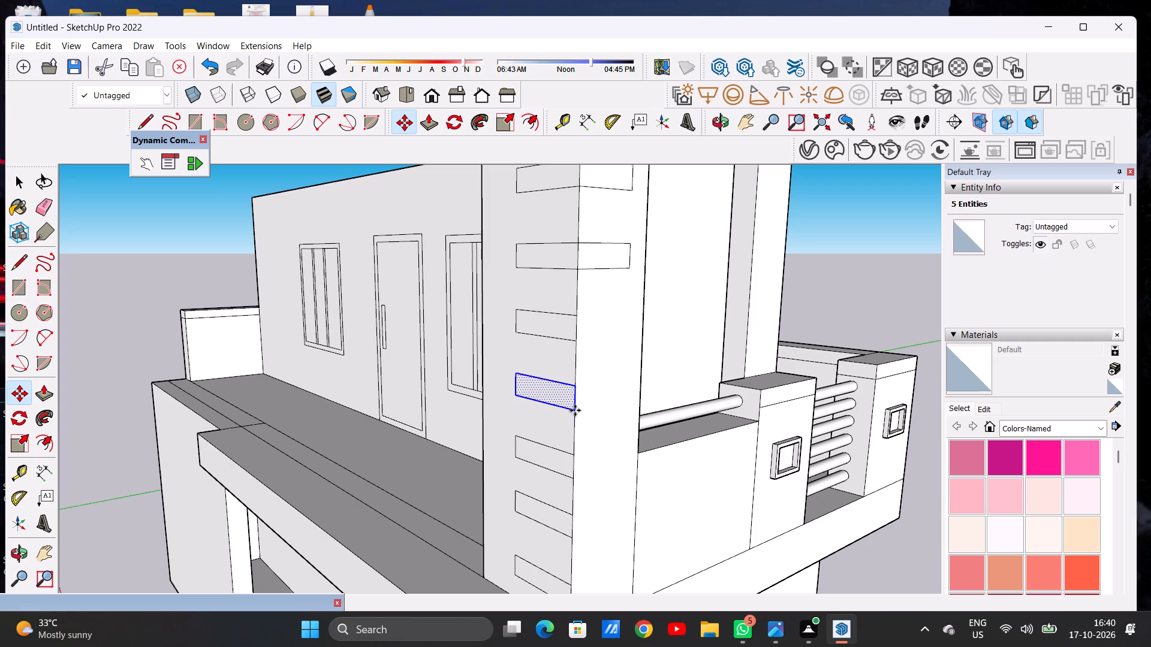
key("space")
scroll(498, 348, "down", 6)
left_click(753, 234)
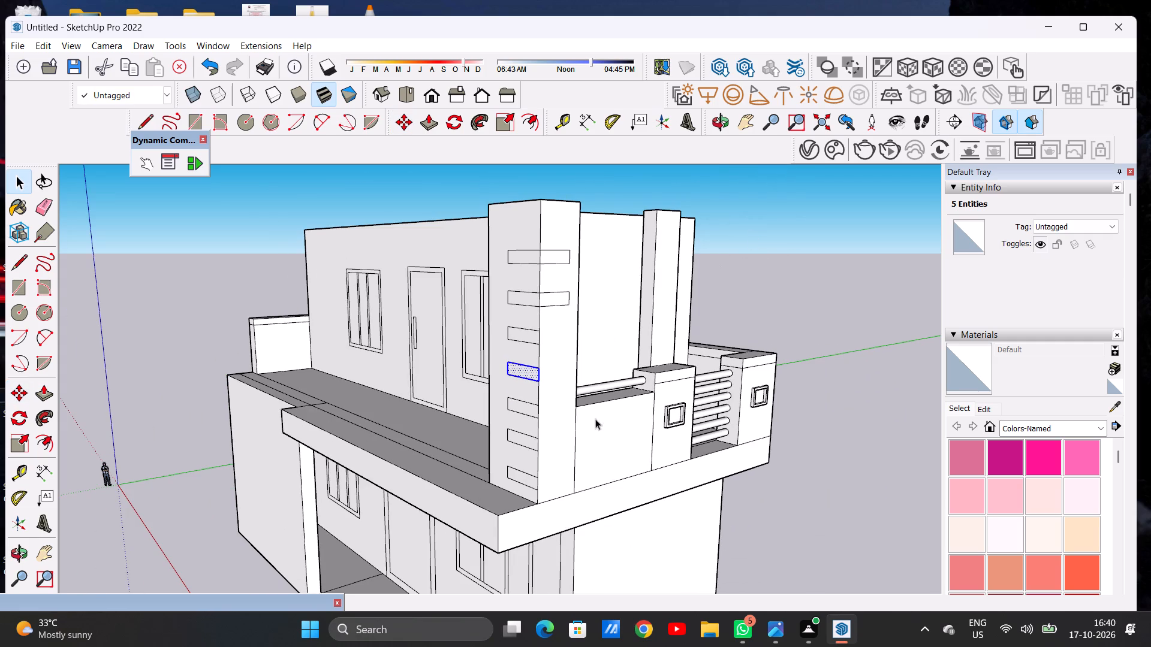
Copy the second strip's side-face half down the tall post's corner edge five times, aligning each with a front-face strip.
double_click(548, 295)
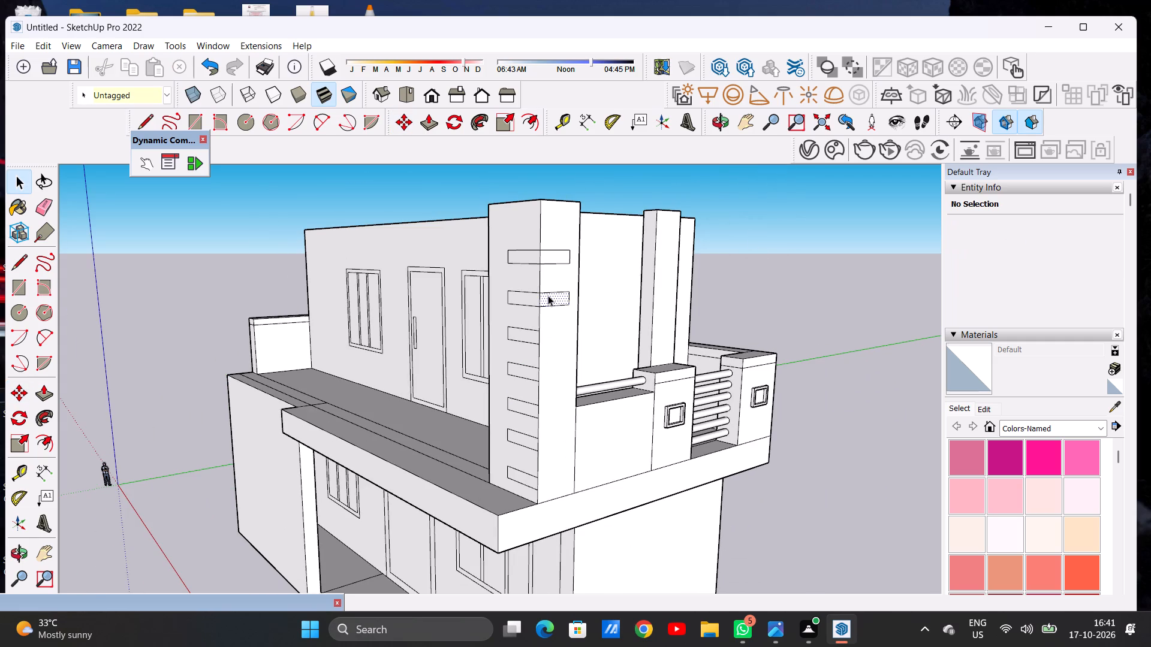
key("m")
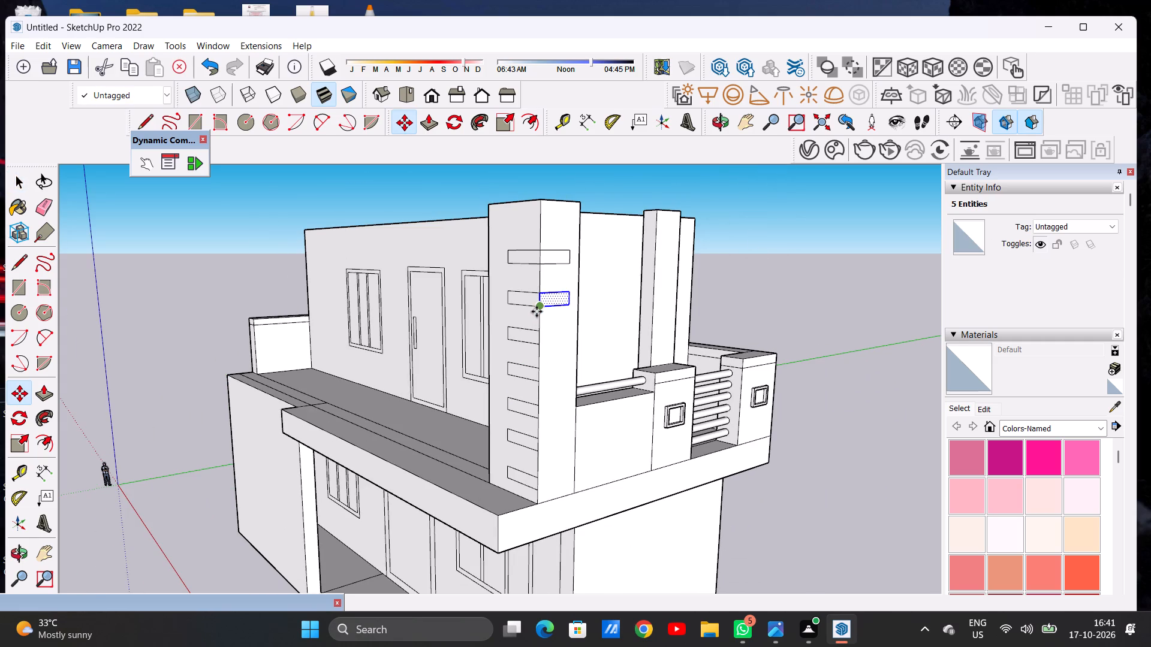
left_click(537, 312)
left_click(543, 343)
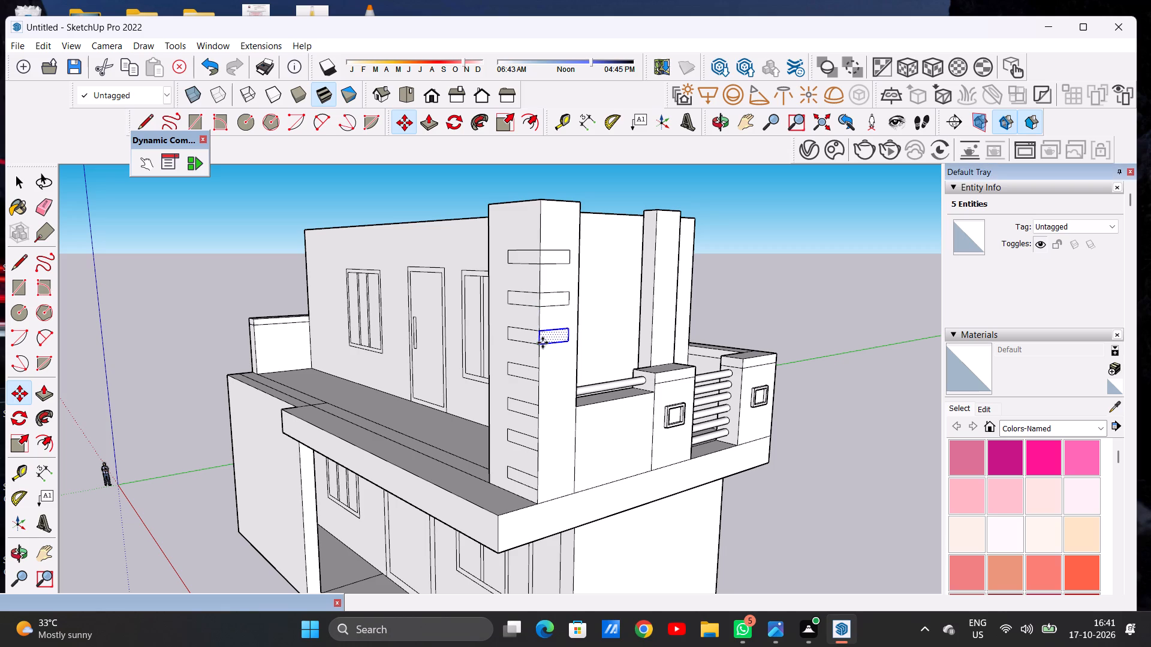
left_click(541, 344)
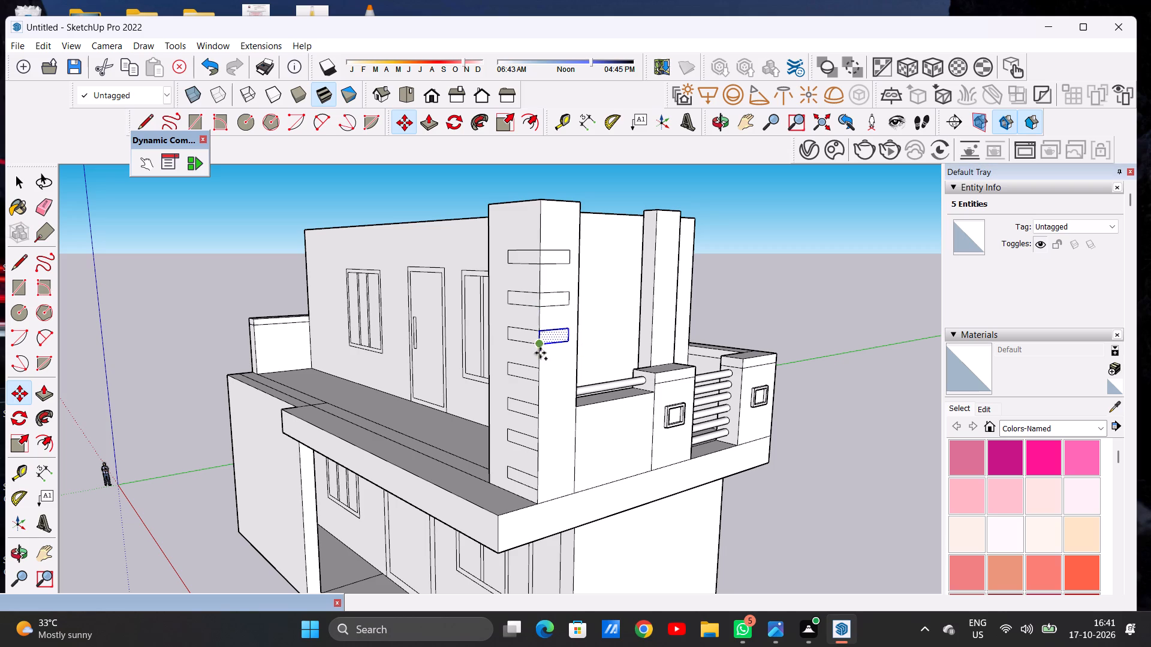
left_click(541, 380)
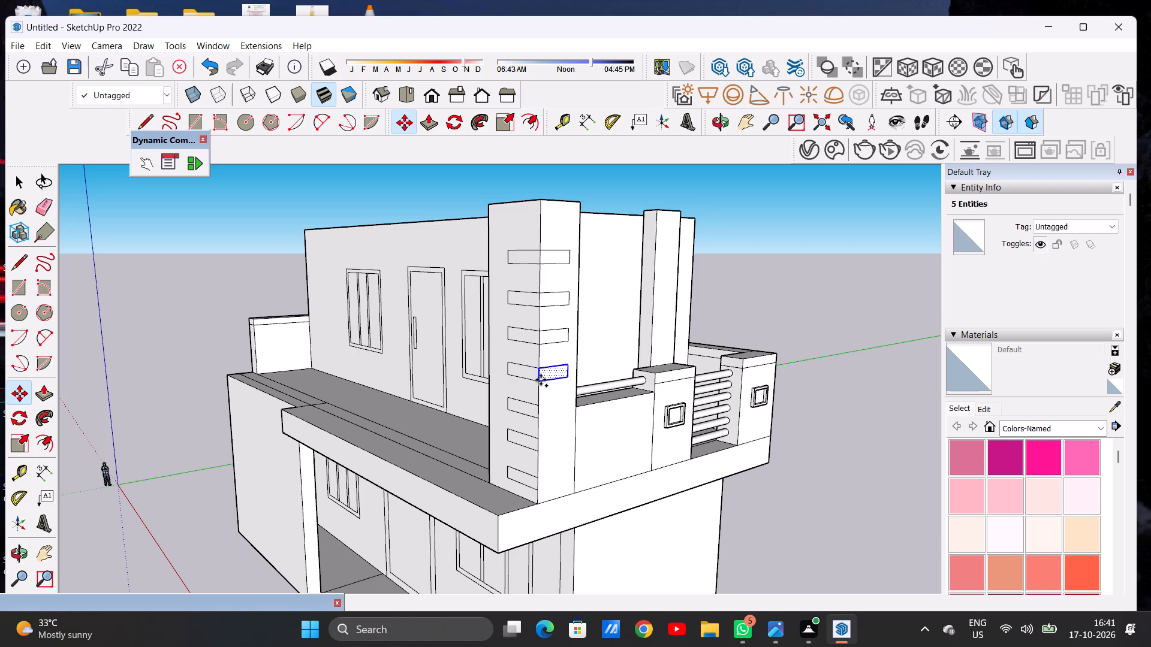
left_click(541, 380)
left_click(538, 417)
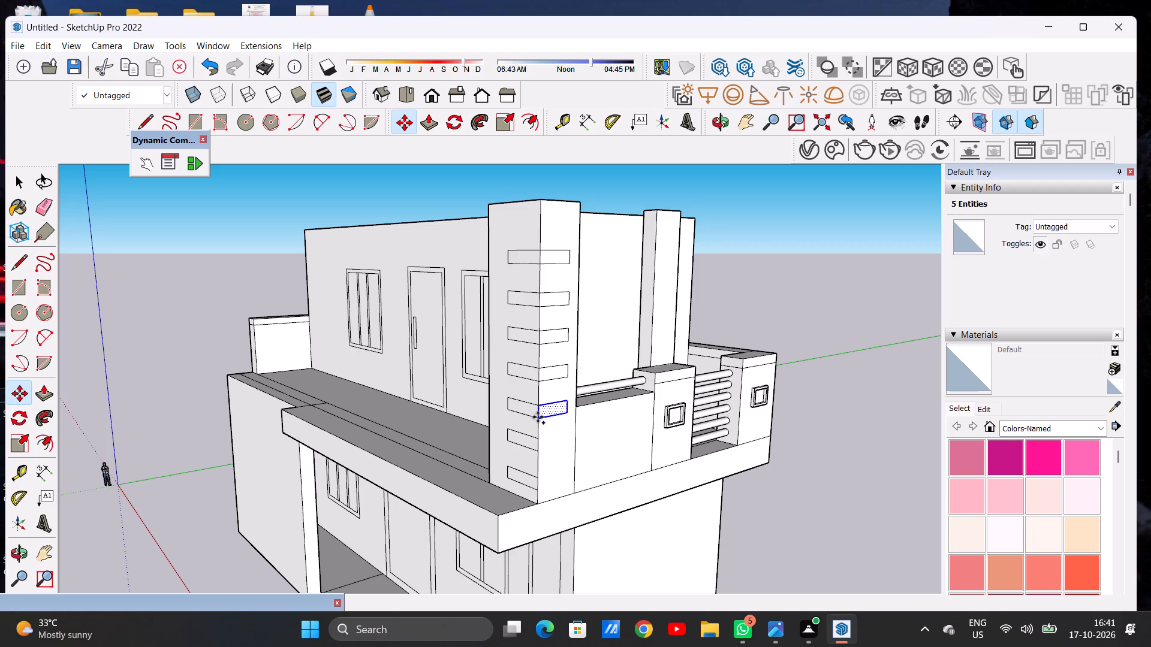
left_click(538, 417)
left_click(541, 452)
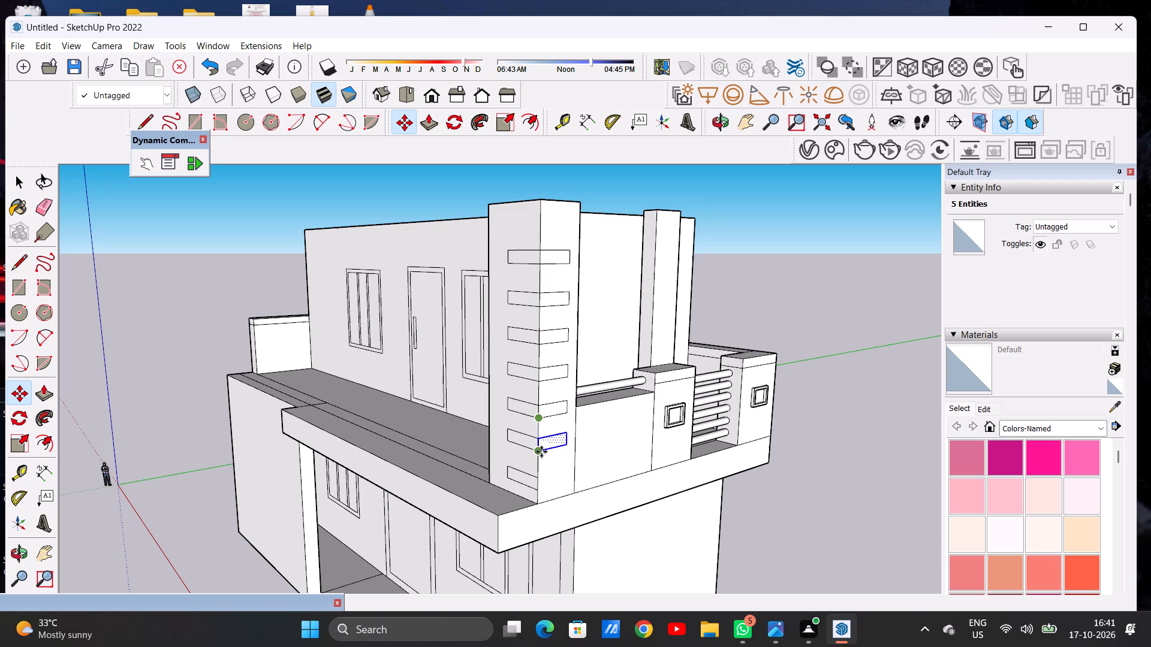
left_click(541, 452)
left_click(541, 487)
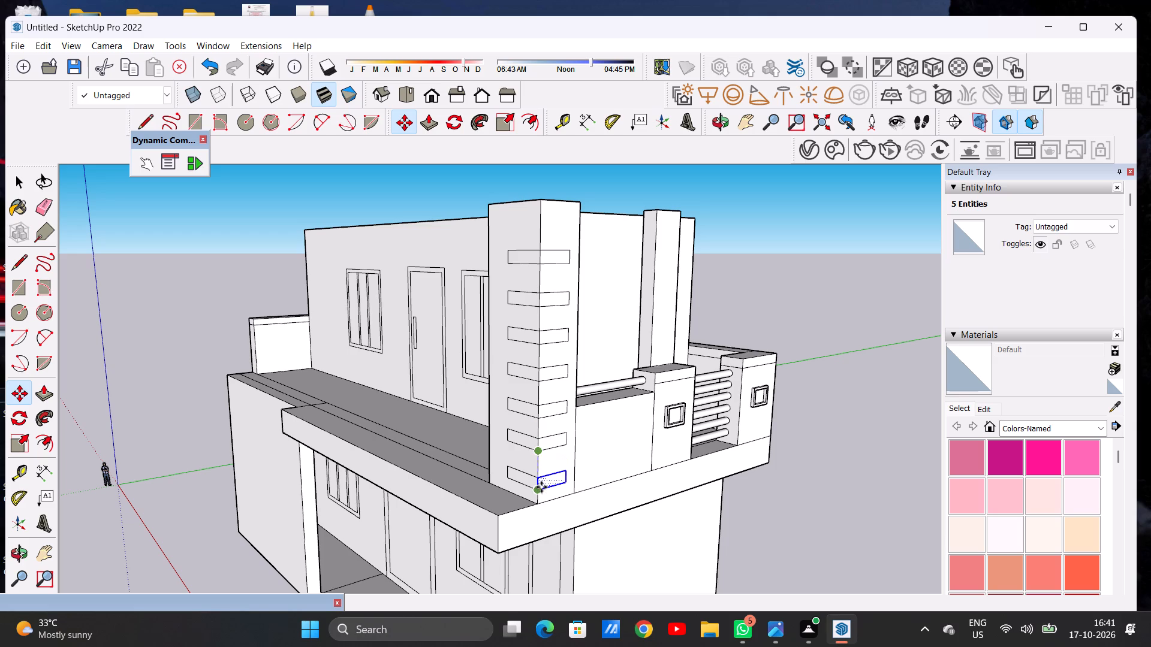
key("space")
left_click(787, 261)
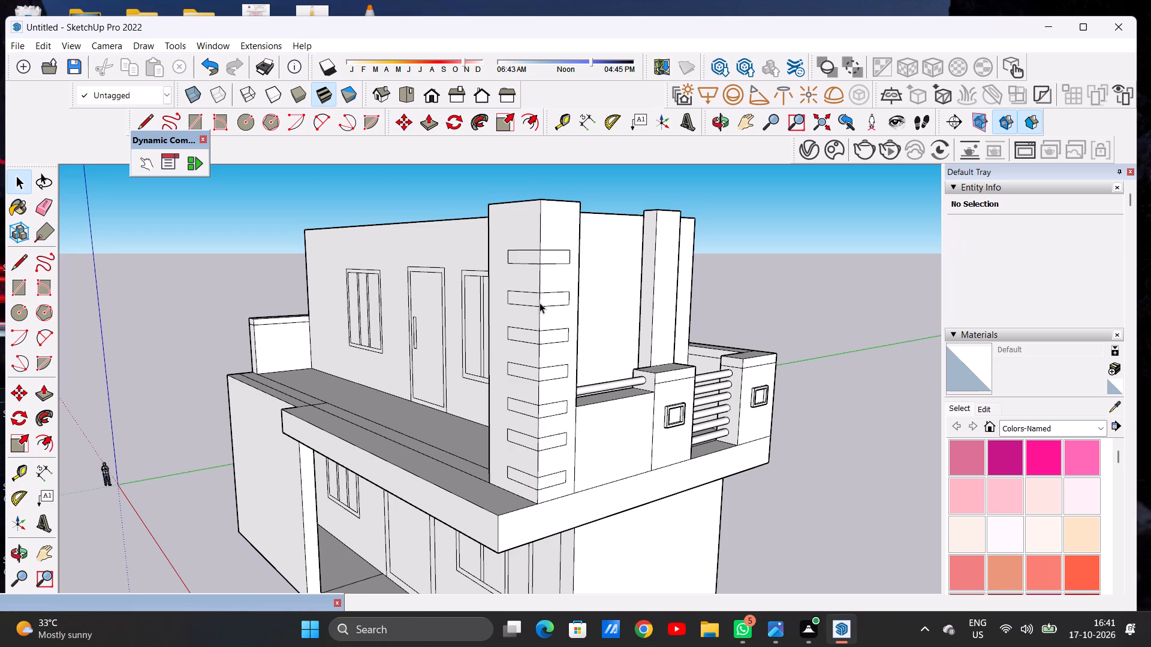
Examine the wrapped strips and the villa's whole front elevation, including the terrace slab's front edge from above.
scroll(512, 292, "up", 2)
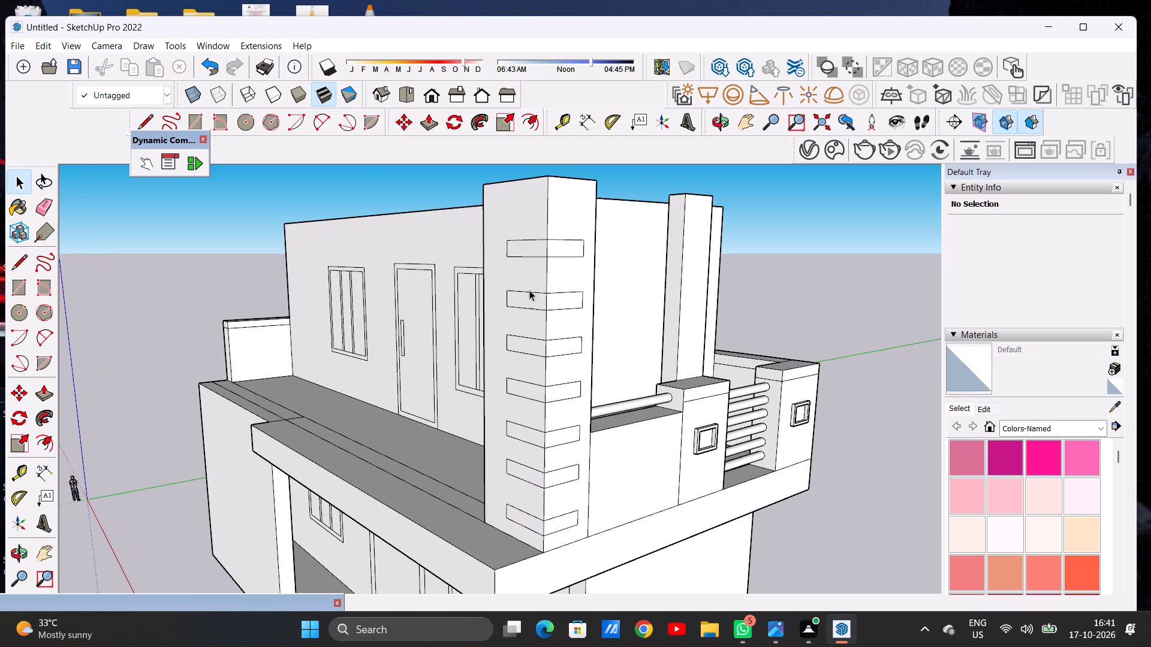
scroll(550, 338, "down", 11)
middle_click_drag(528, 338, 641, 350)
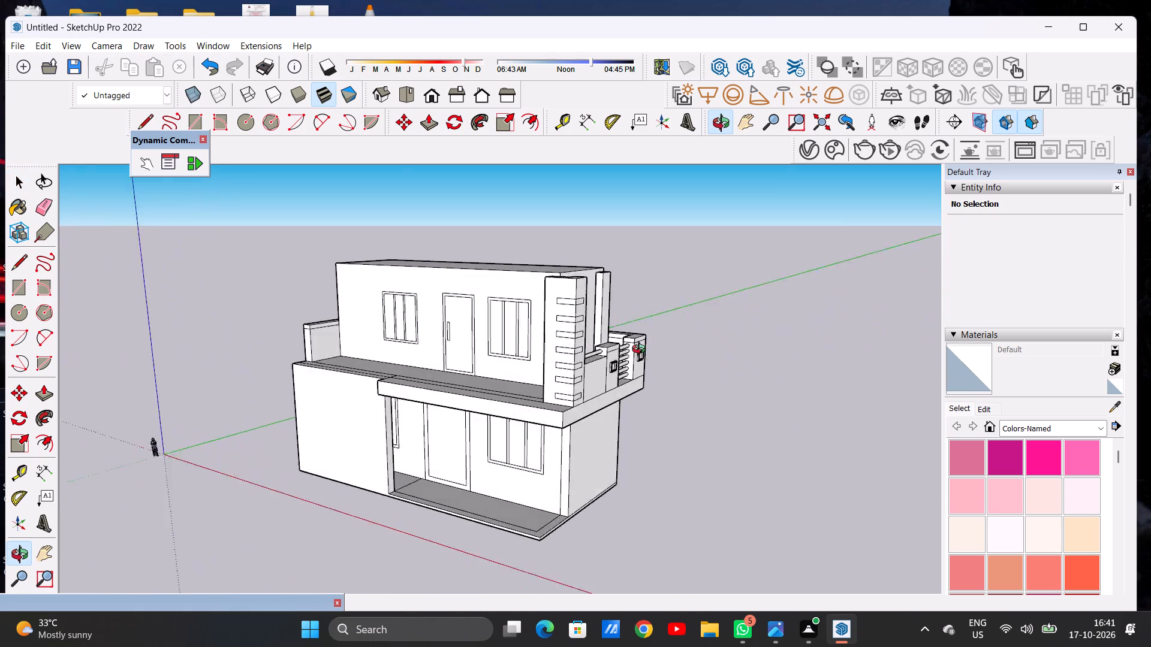
middle_click_drag(641, 350, 740, 398)
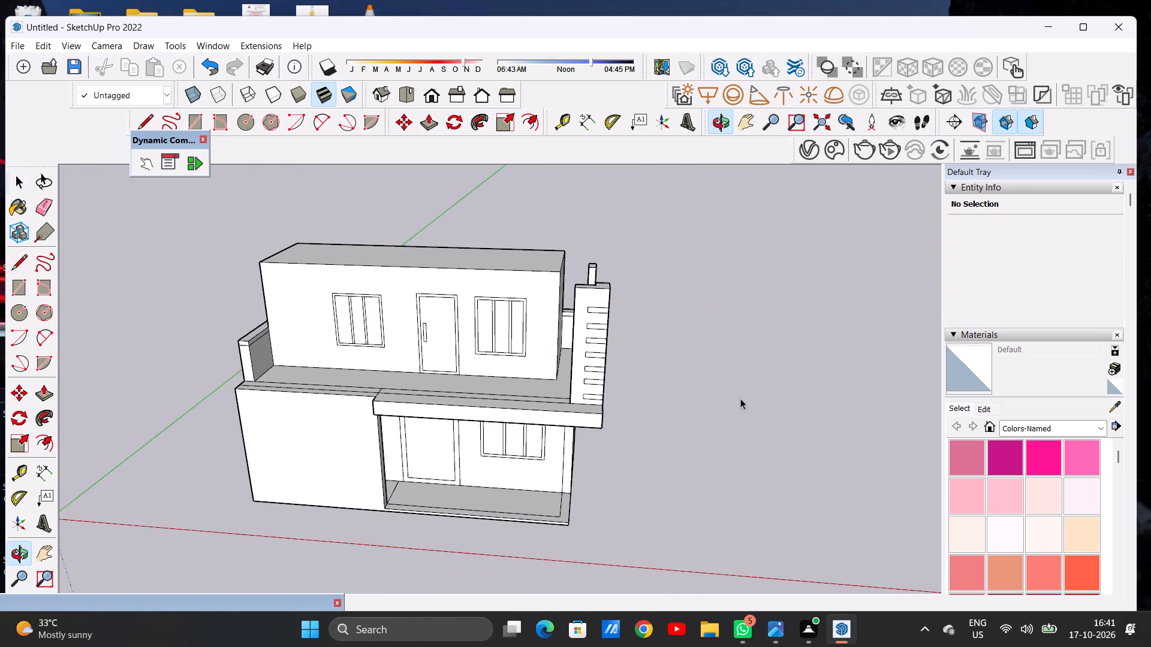
scroll(663, 401, "down", 3)
middle_click_drag(539, 402, 540, 436)
scroll(613, 400, "down", 5)
middle_click_drag(560, 403, 556, 425)
scroll(569, 410, "up", 6)
scroll(573, 407, "down", 1)
scroll(573, 407, "up", 2)
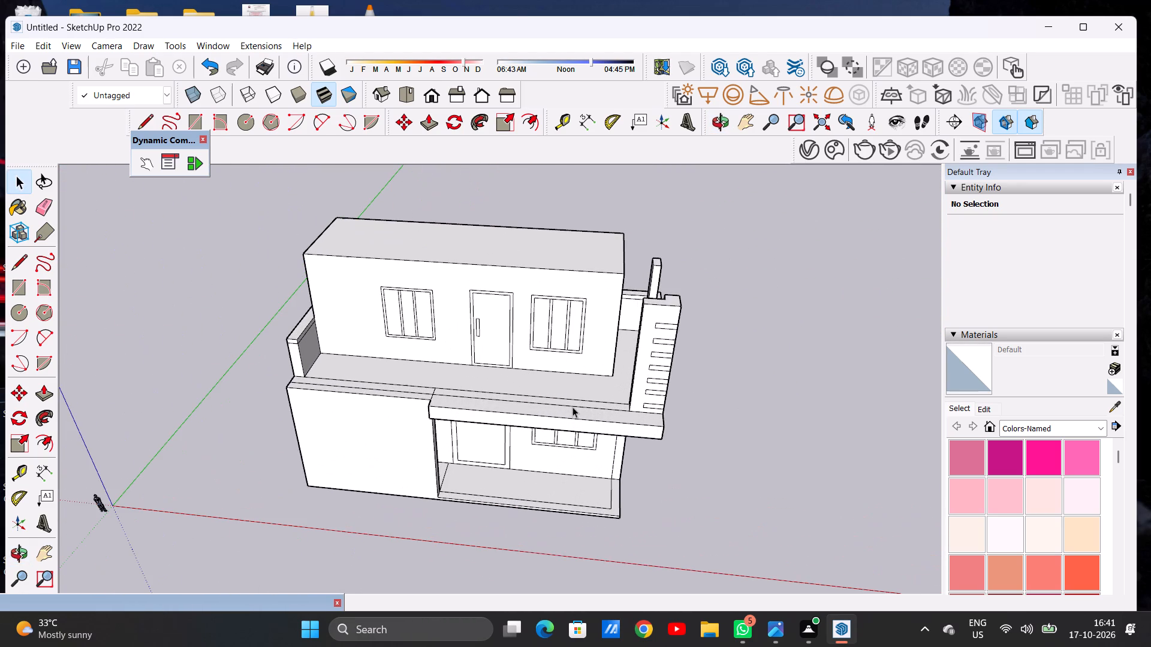
scroll(573, 407, "up", 2)
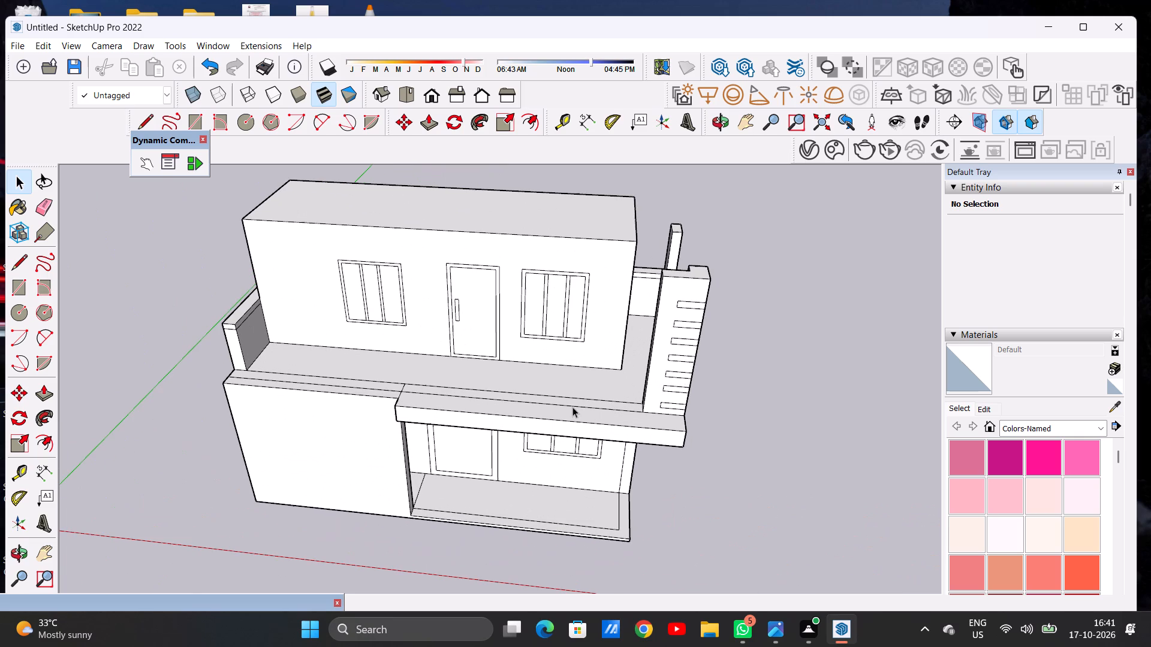
middle_click_drag(542, 421, 550, 428)
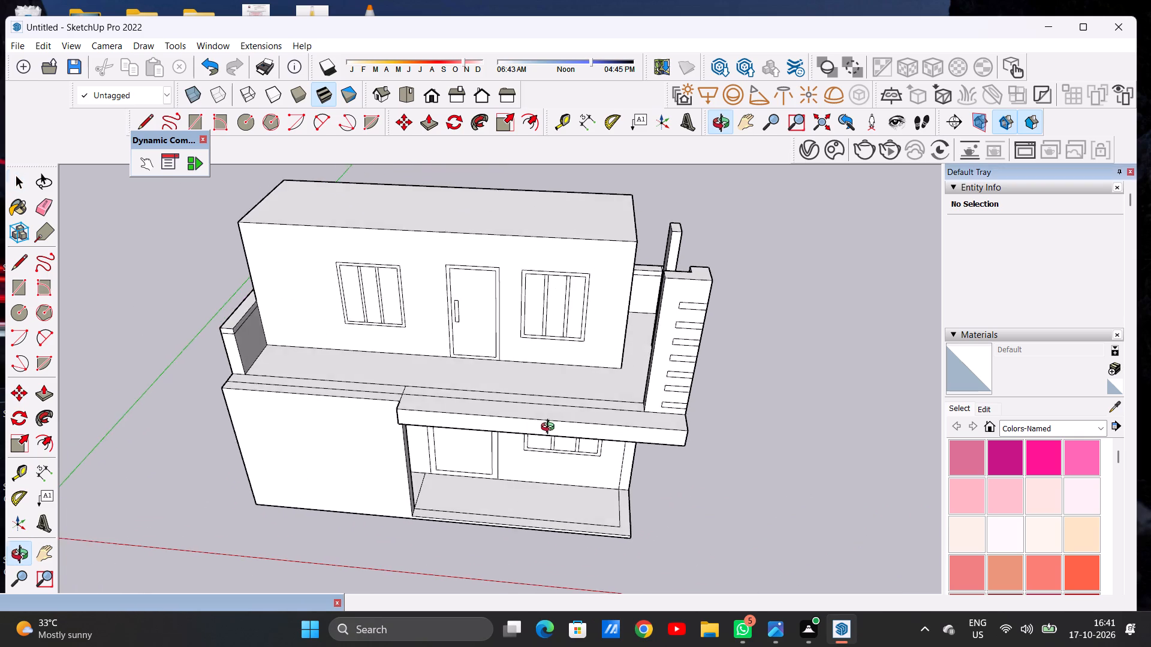
middle_click_drag(550, 428, 567, 445)
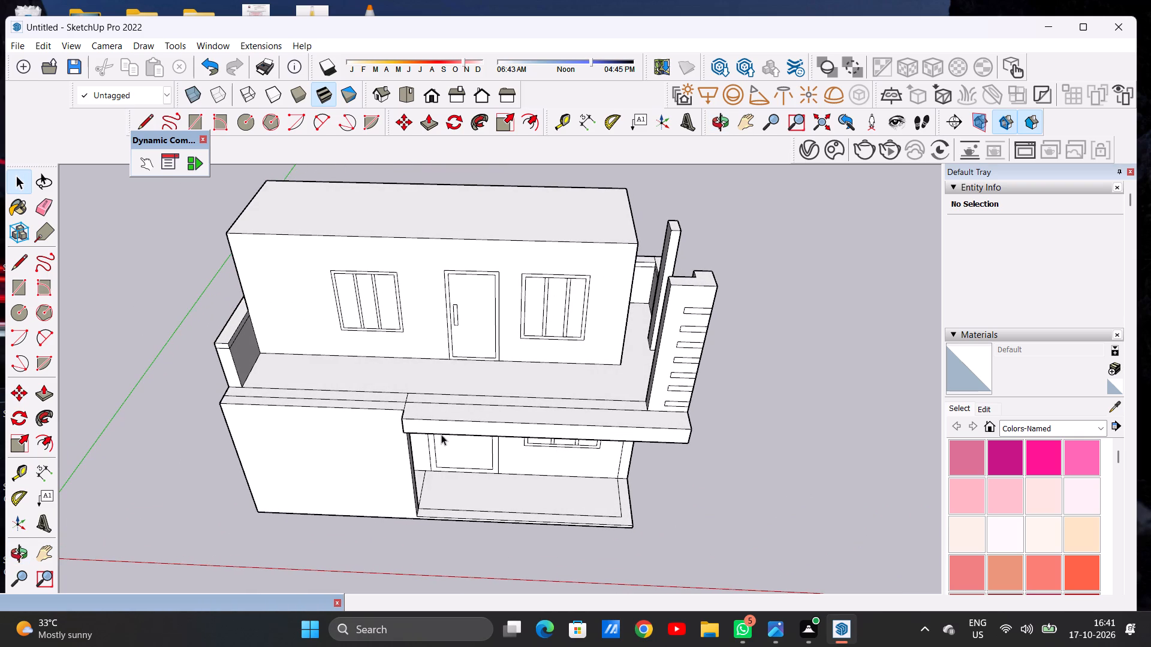
Draw a short dividing line across the narrow band along the terrace's front edge, above the porch.
key("l")
scroll(474, 402, "up", 4)
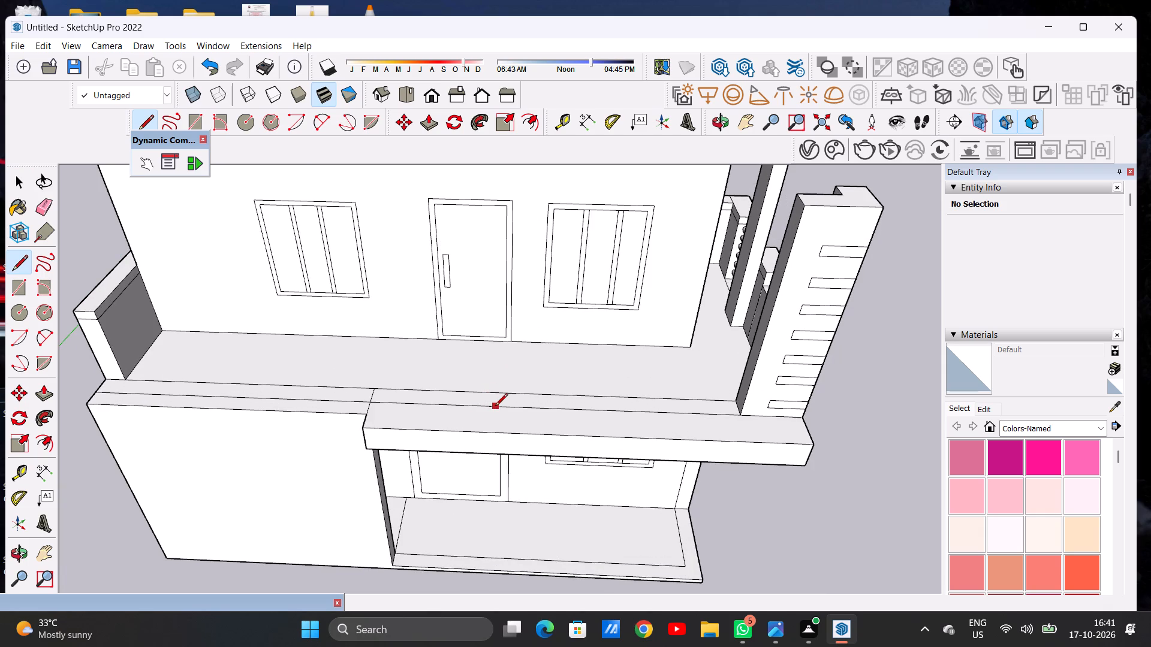
left_click(495, 407)
left_click(497, 393)
key("space")
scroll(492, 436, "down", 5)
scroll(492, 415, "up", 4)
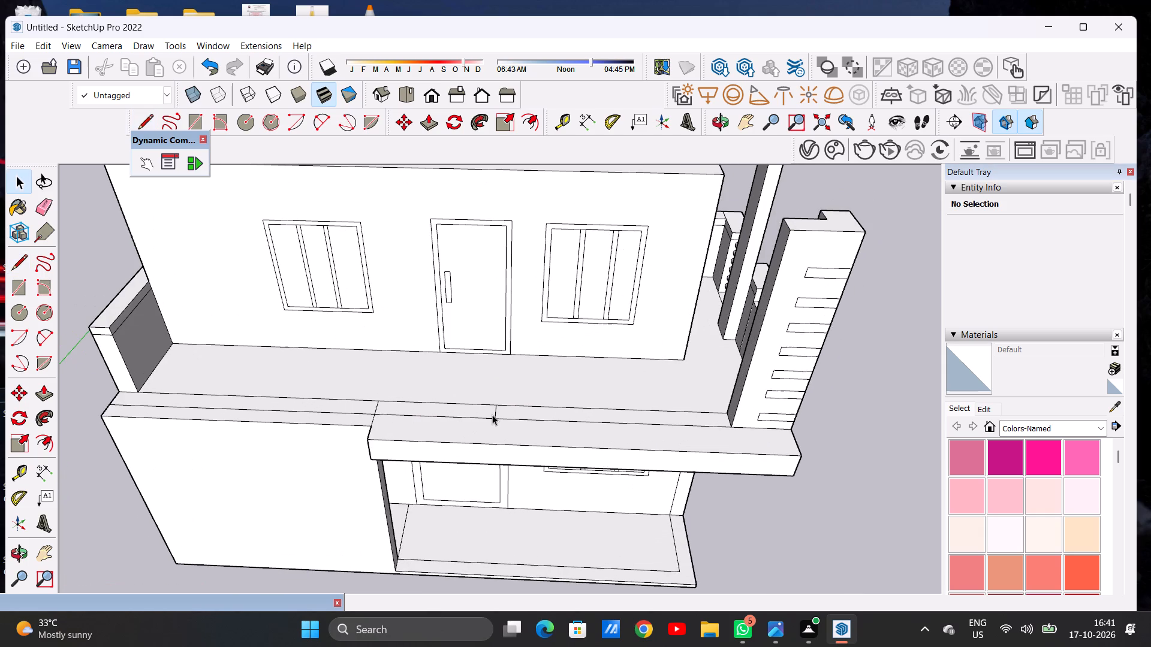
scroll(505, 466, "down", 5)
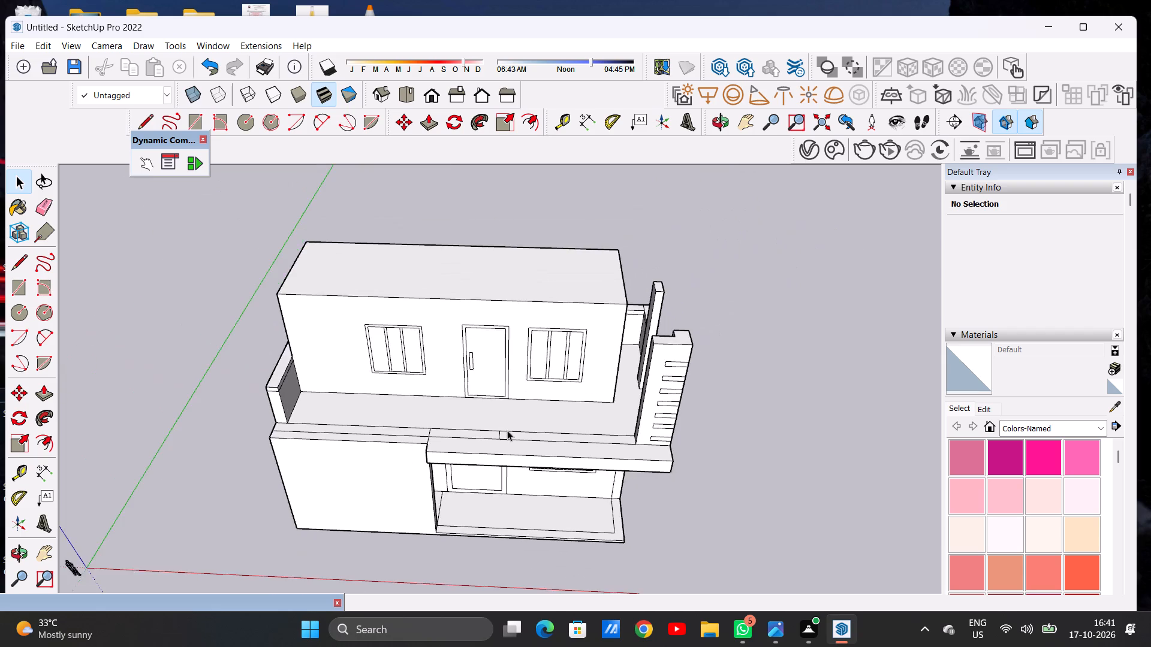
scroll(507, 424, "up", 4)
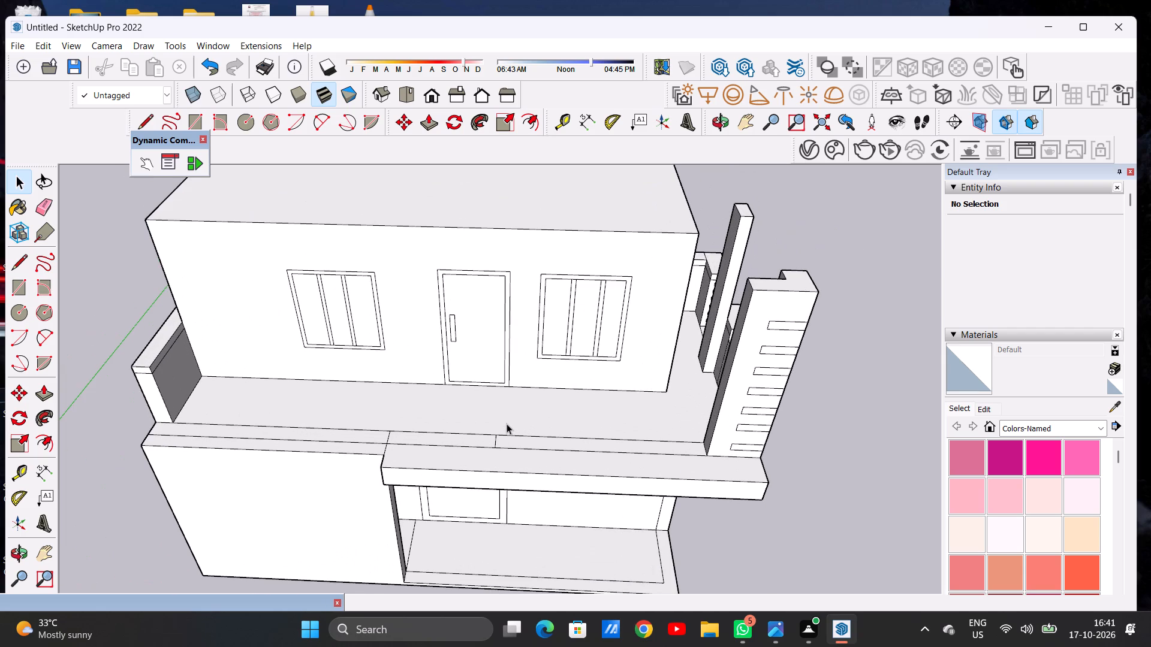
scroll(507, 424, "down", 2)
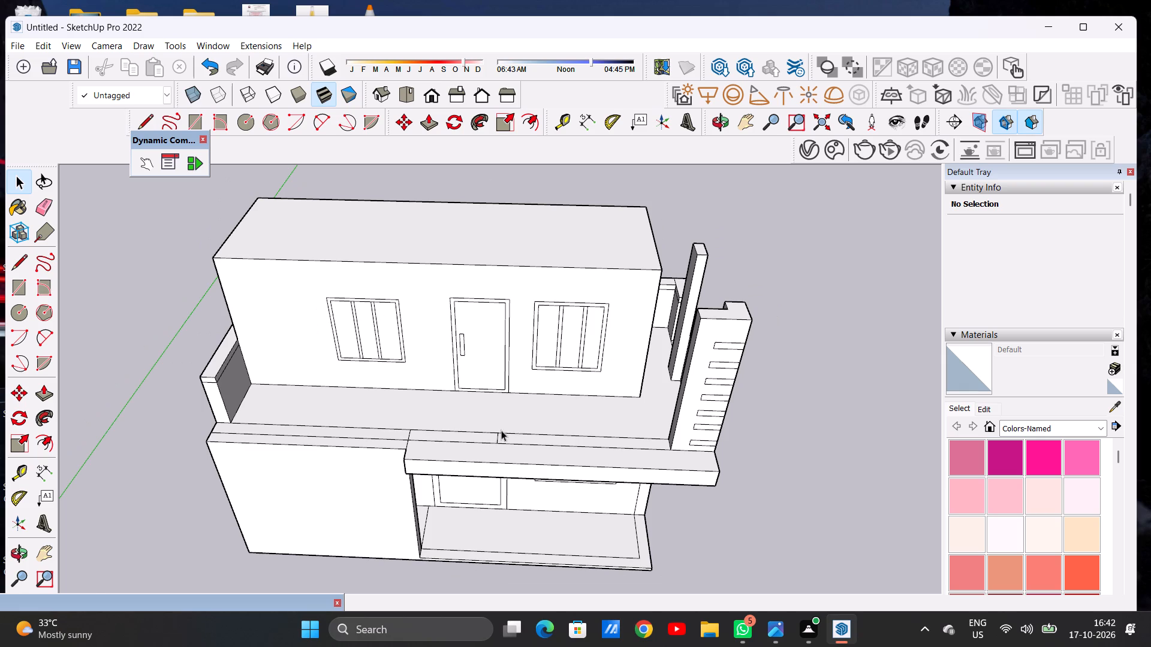
Erase the lengthwise edge and its leftover stub from the terrace's front band above the solid wall beside the porch.
scroll(491, 443, "down", 10)
scroll(448, 447, "up", 8)
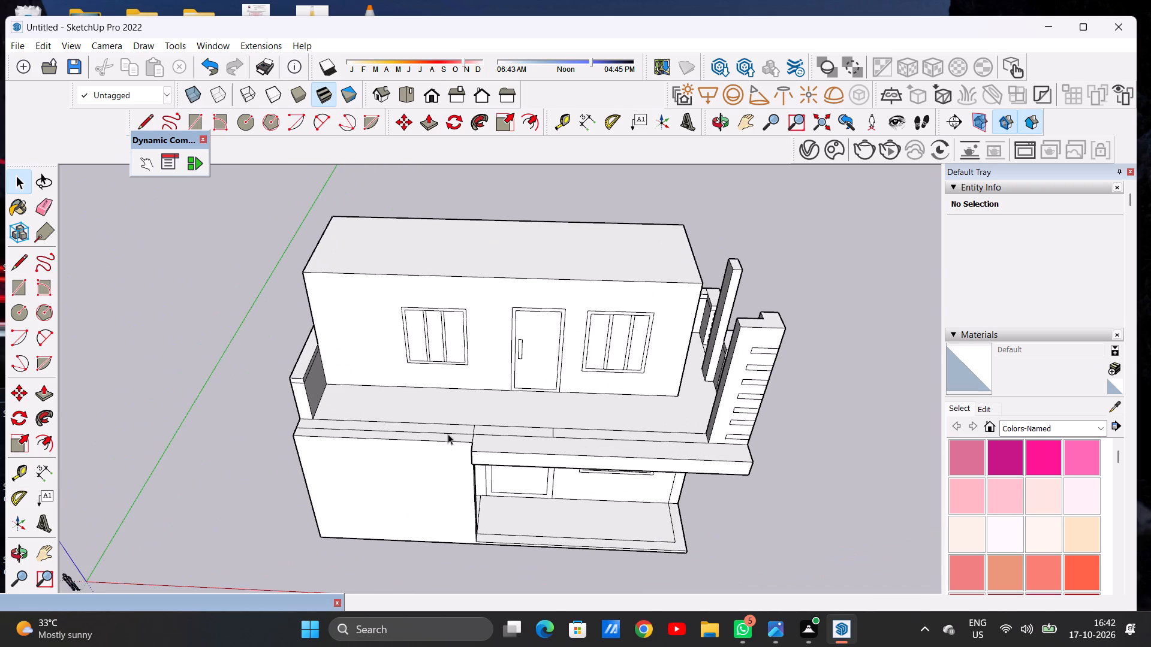
scroll(448, 434, "up", 2)
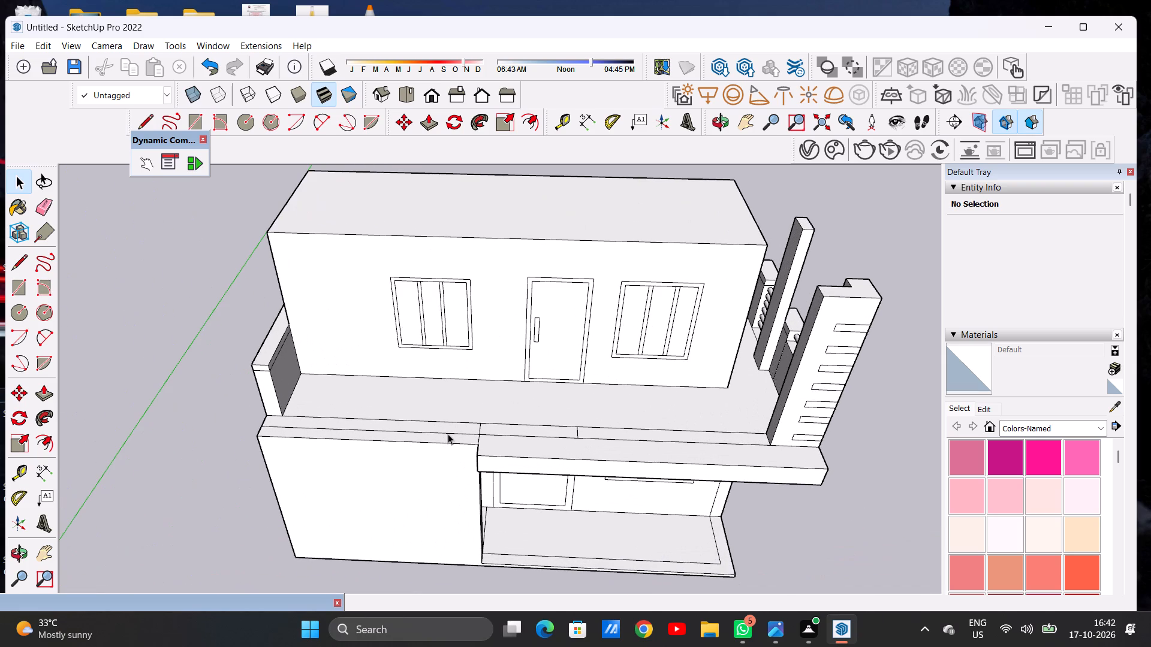
scroll(448, 434, "up", 1)
key("e")
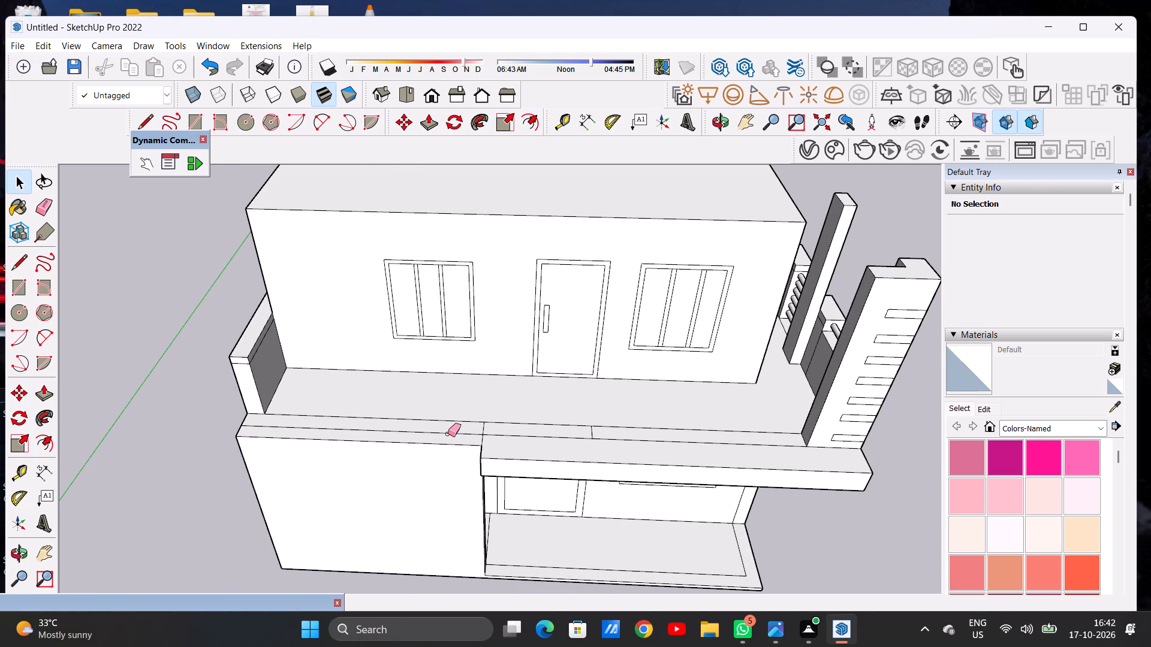
left_click(448, 434)
scroll(253, 425, "up", 4)
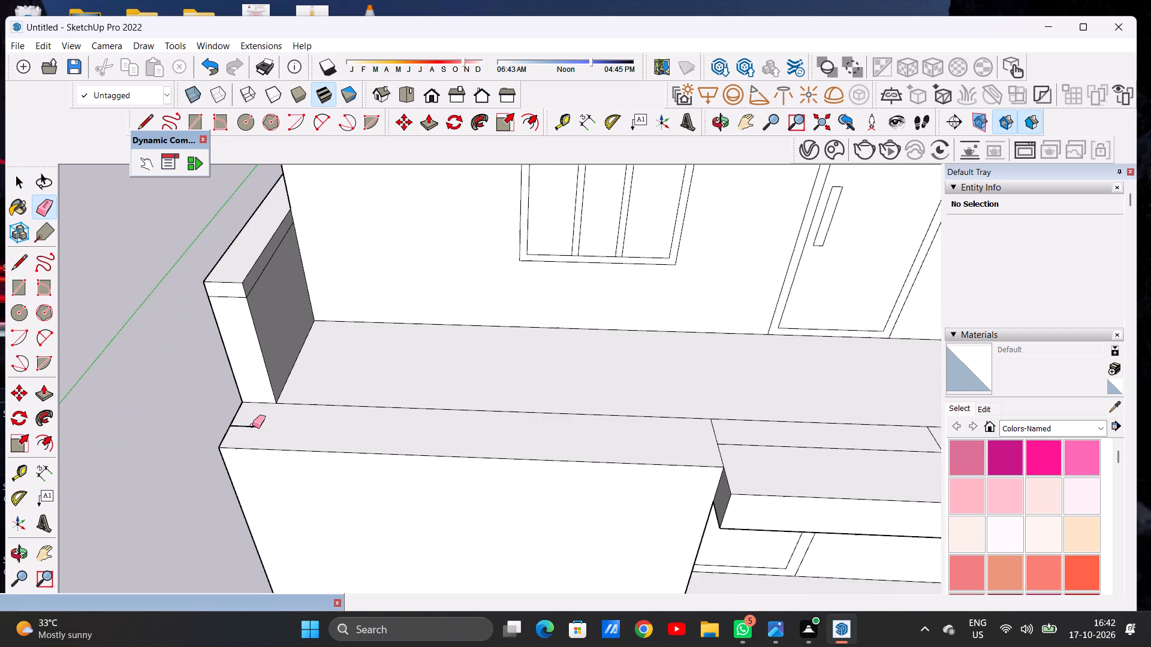
scroll(252, 425, "up", 7)
left_click_drag(252, 425, 252, 434)
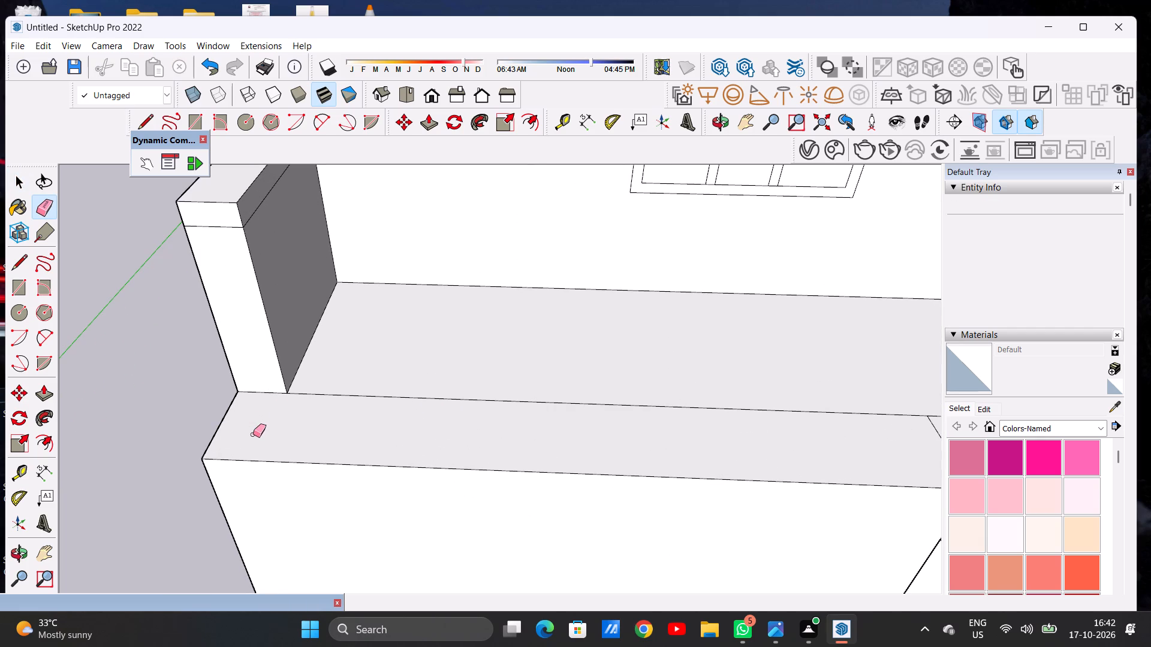
key("space")
scroll(411, 455, "down", 17)
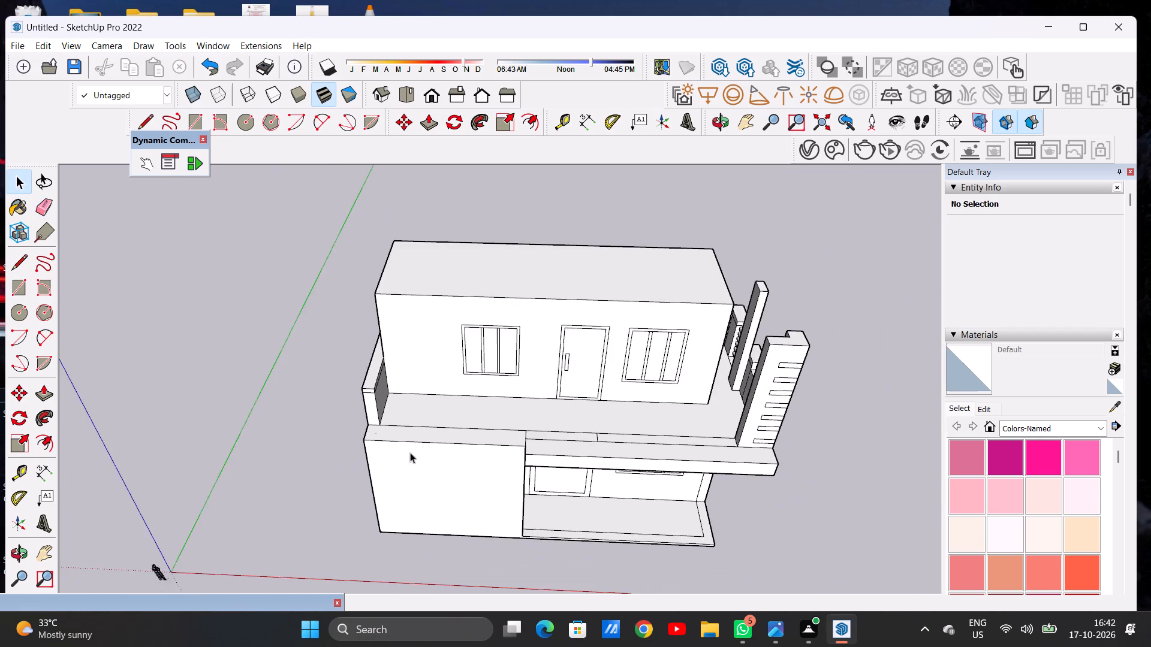
Push/Pull the top of the solid wall beside the porch upward in two stages, ending level with the upper floor's front roof edge.
middle_click_drag(410, 452, 413, 391)
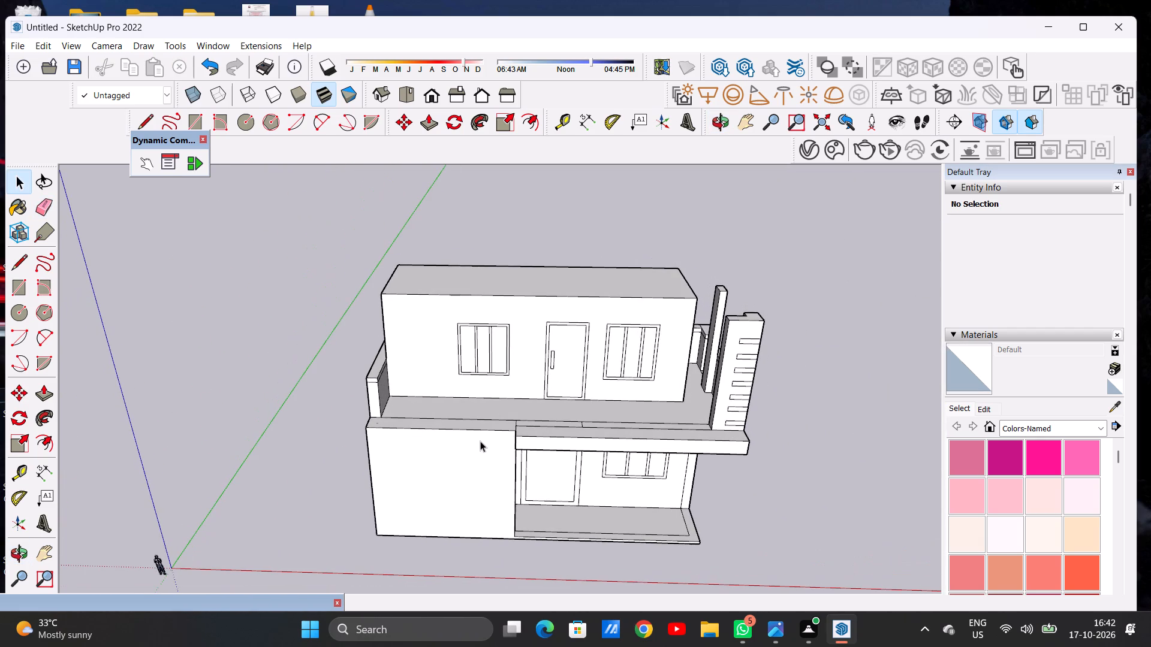
scroll(480, 441, "up", 1)
middle_click_drag(472, 455, 467, 474)
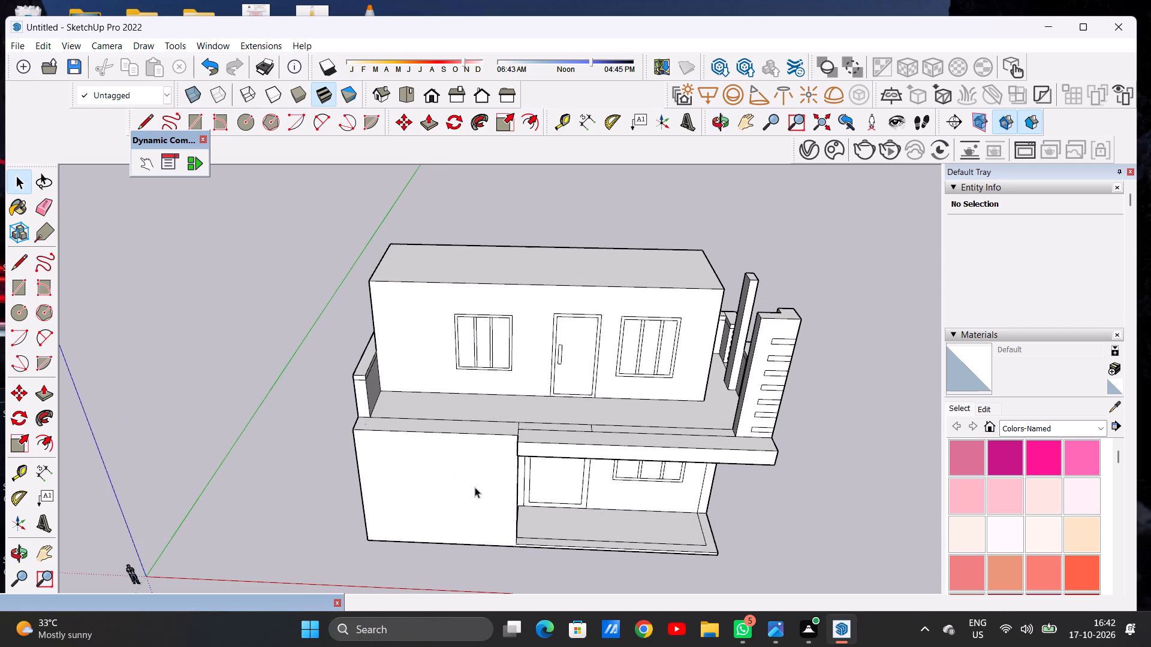
middle_click_drag(482, 503, 487, 512)
scroll(506, 439, "up", 2)
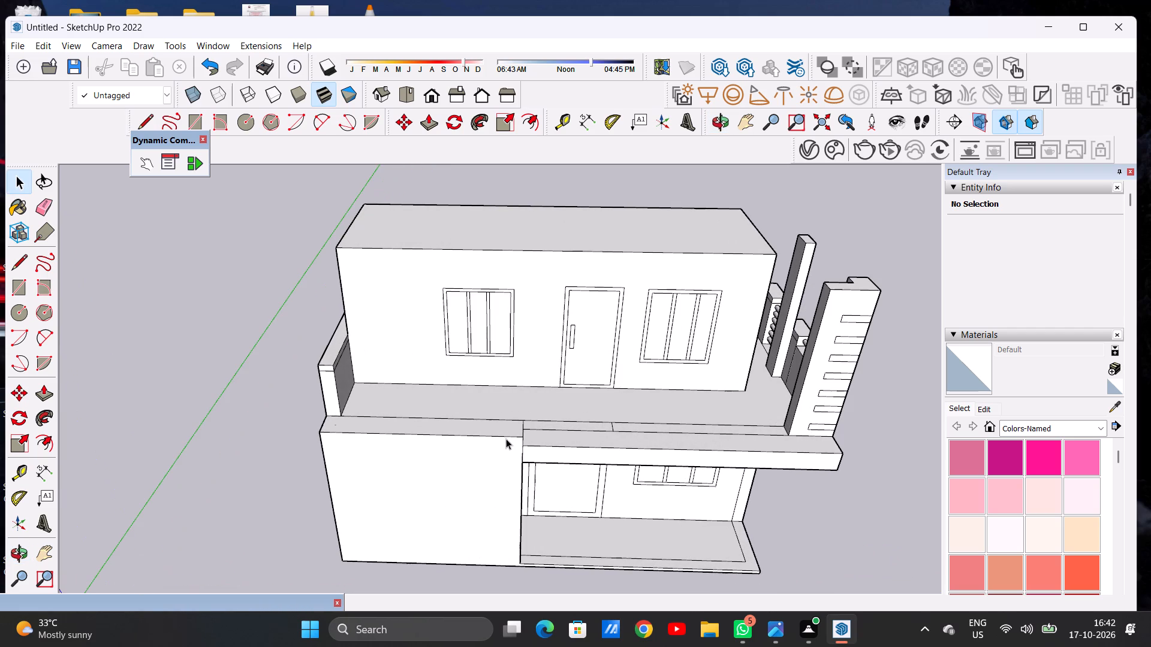
scroll(499, 437, "down", 4)
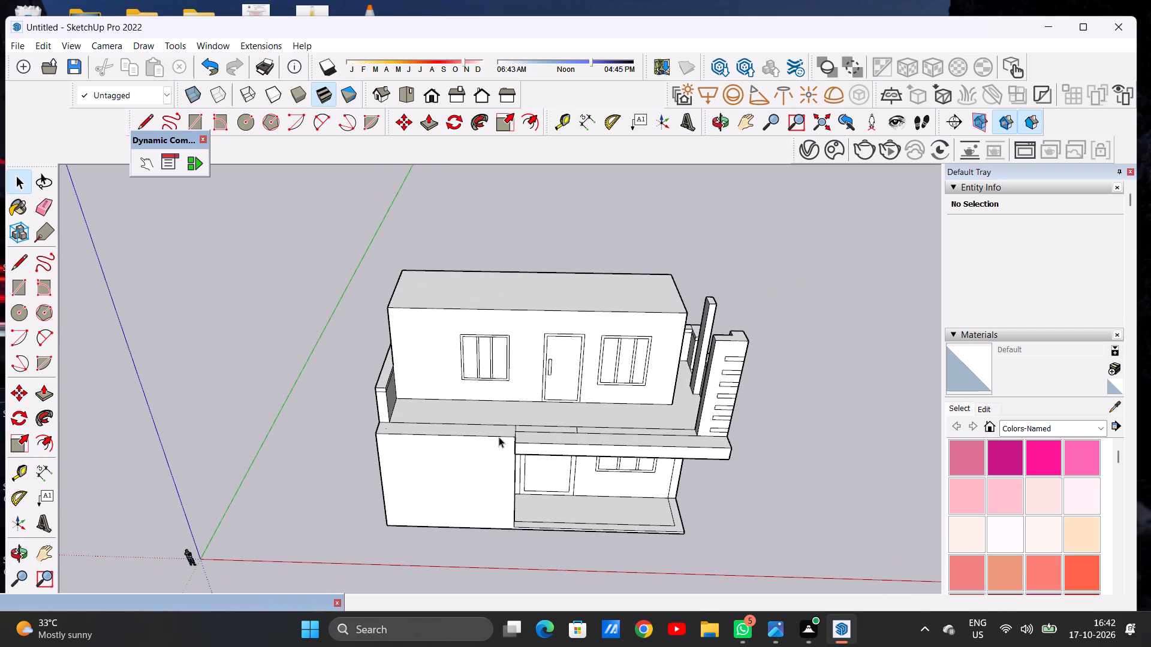
key("p")
scroll(502, 426, "up", 4)
left_click(501, 438)
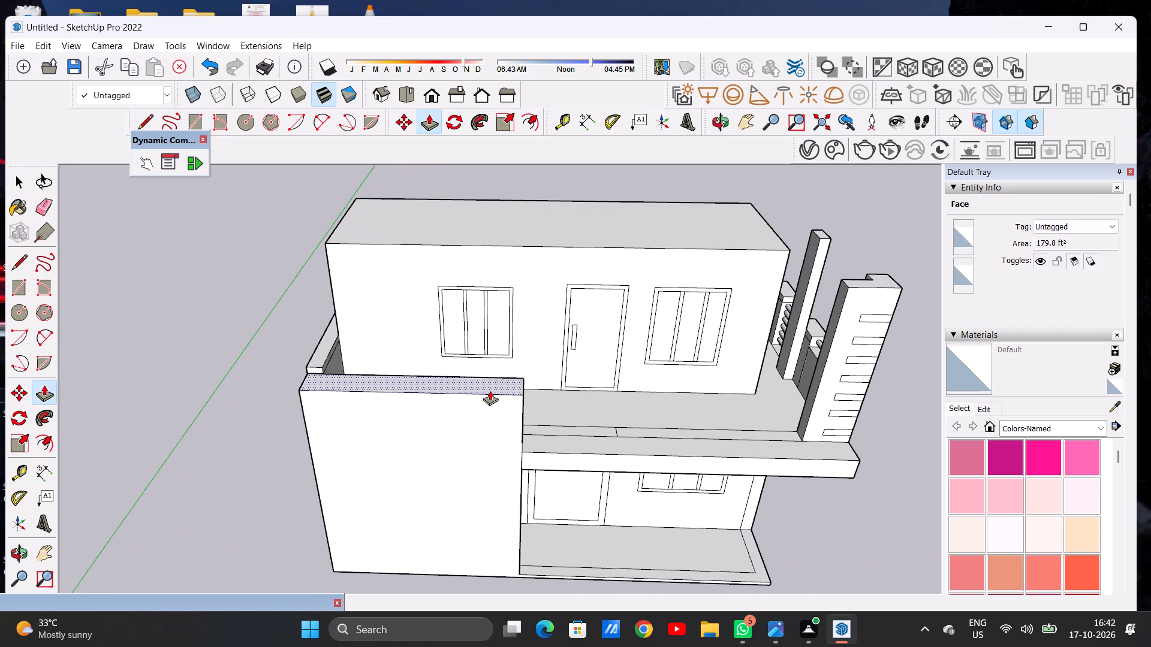
scroll(490, 391, "down", 7)
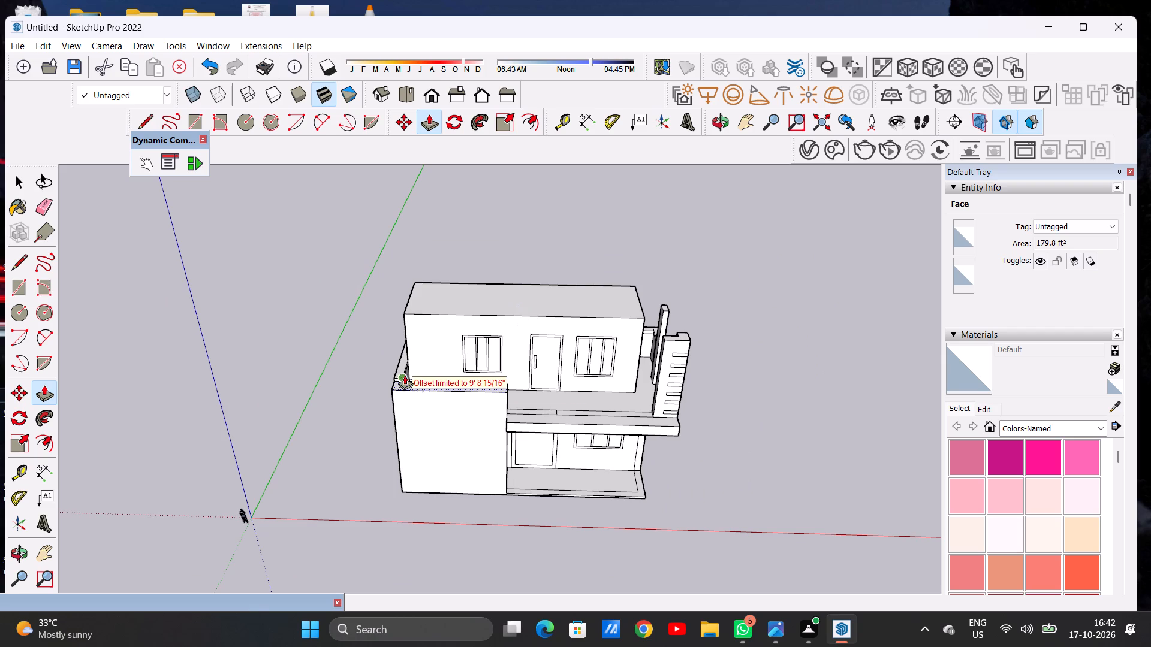
left_click(396, 376)
scroll(477, 380, "up", 5)
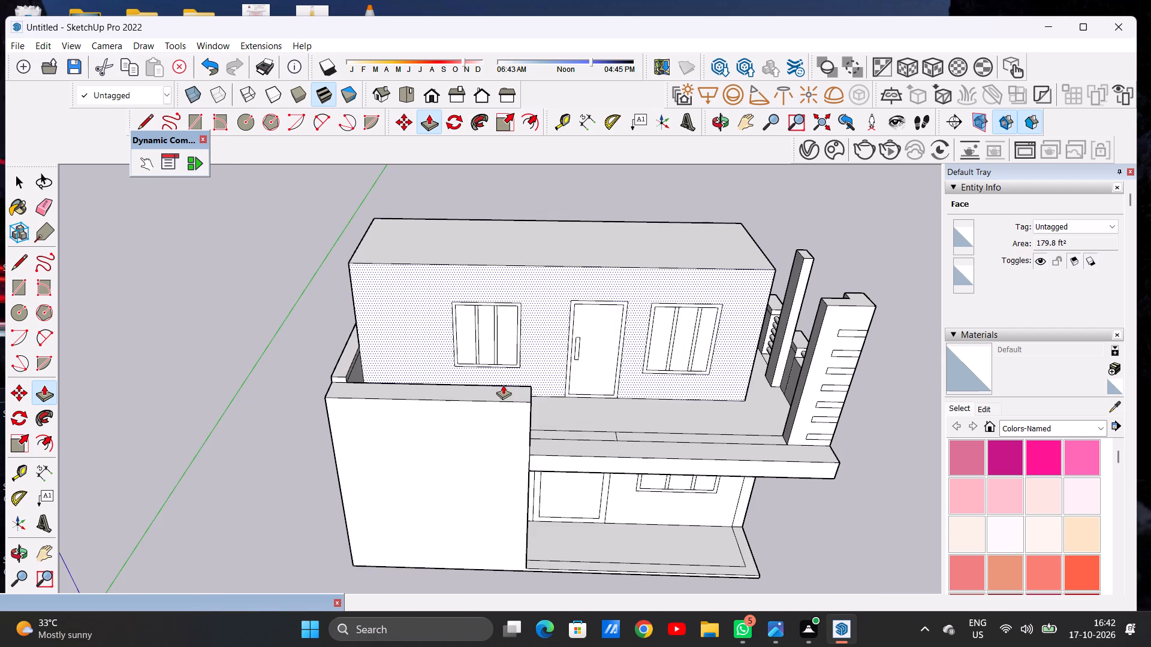
left_click(504, 391)
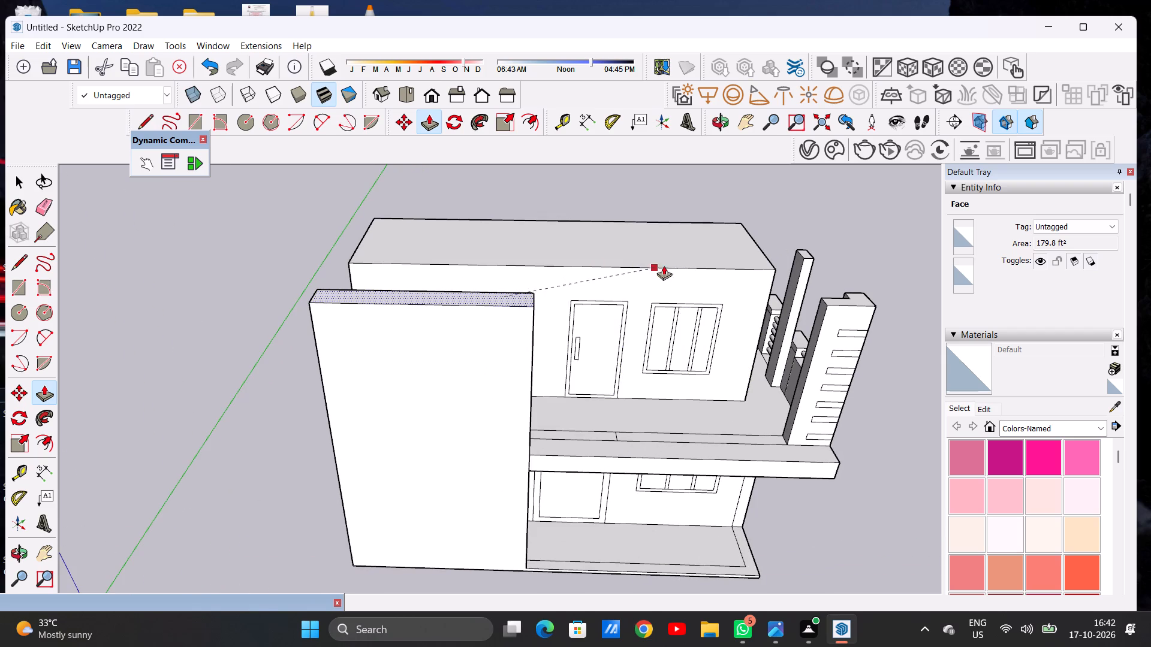
left_click(775, 268)
key("space")
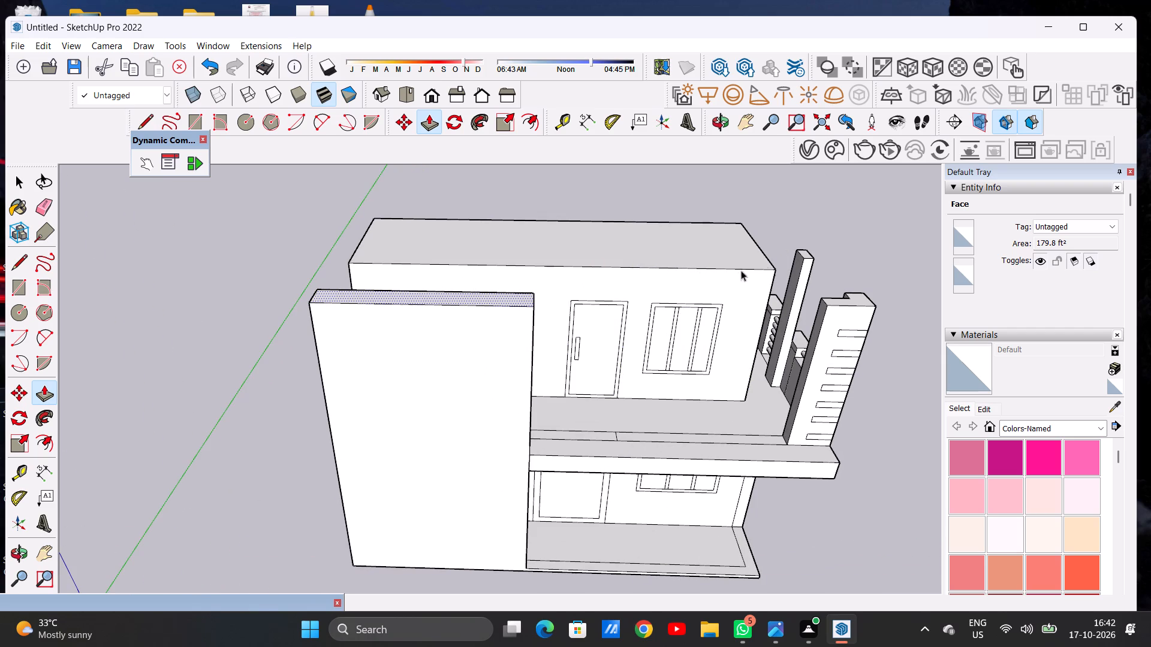
Examine the front elevation with the raised solid wall from the front and above, including the divided band along the terrace edge.
scroll(582, 351, "down", 9)
middle_click_drag(592, 392, 575, 313)
middle_click(573, 310)
scroll(510, 337, "down", 6)
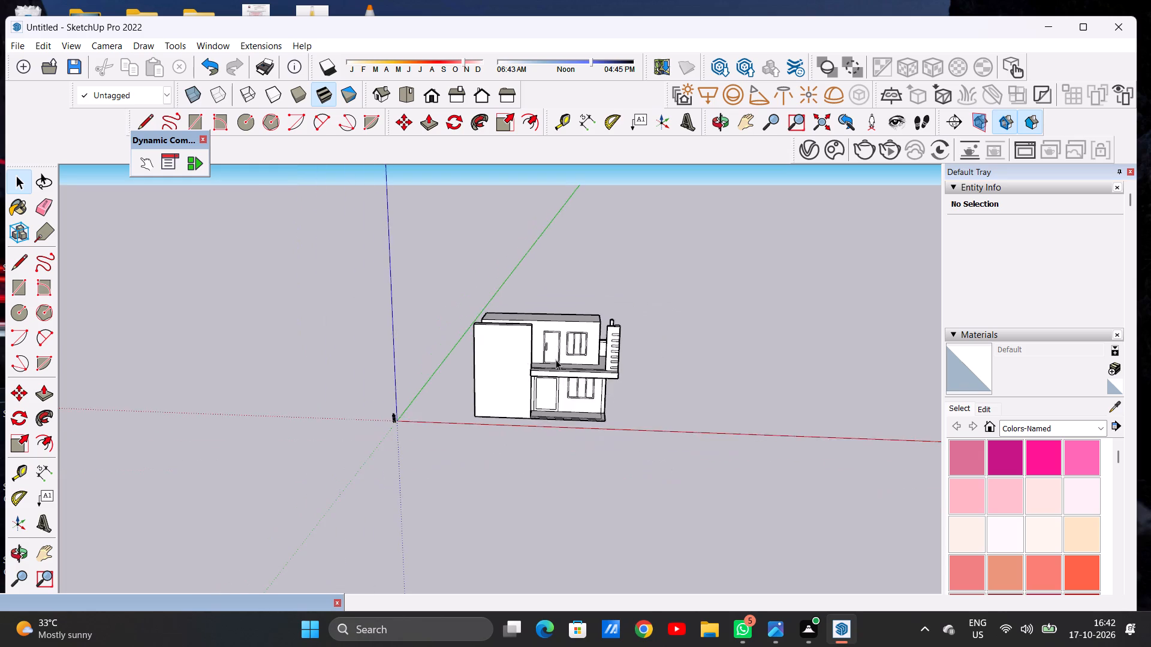
scroll(556, 359, "up", 5)
middle_click_drag(532, 368, 541, 476)
scroll(561, 411, "up", 3)
middle_click_drag(528, 356, 540, 383)
middle_click(540, 383)
scroll(540, 383, "up", 3)
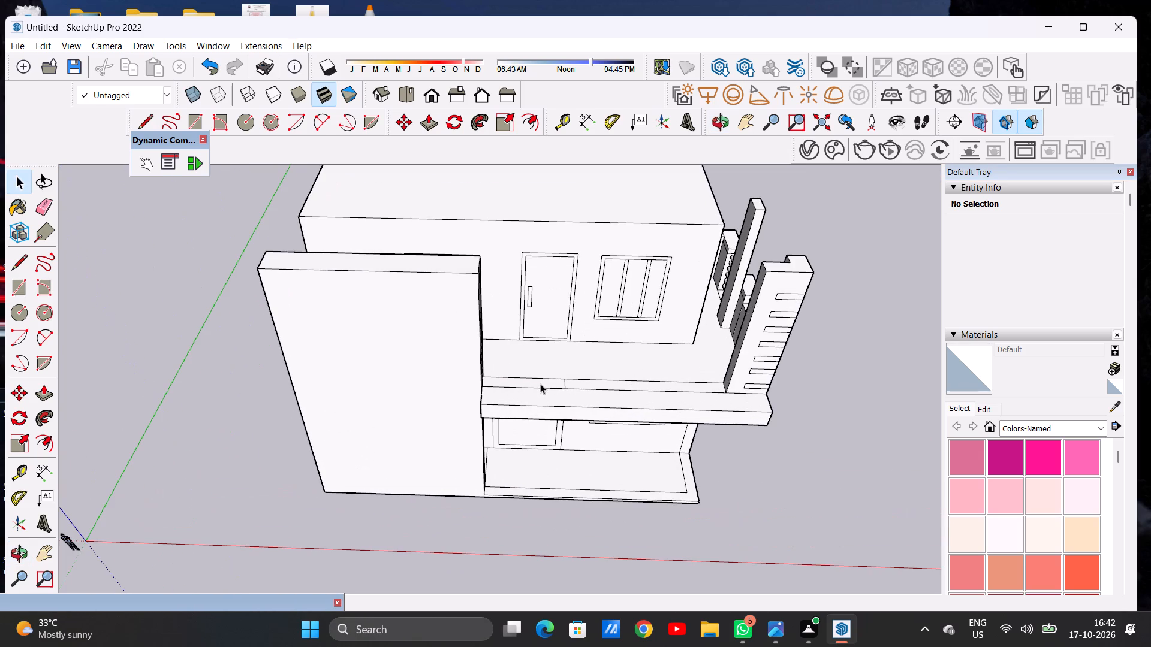
scroll(540, 383, "down", 4)
scroll(547, 366, "up", 4)
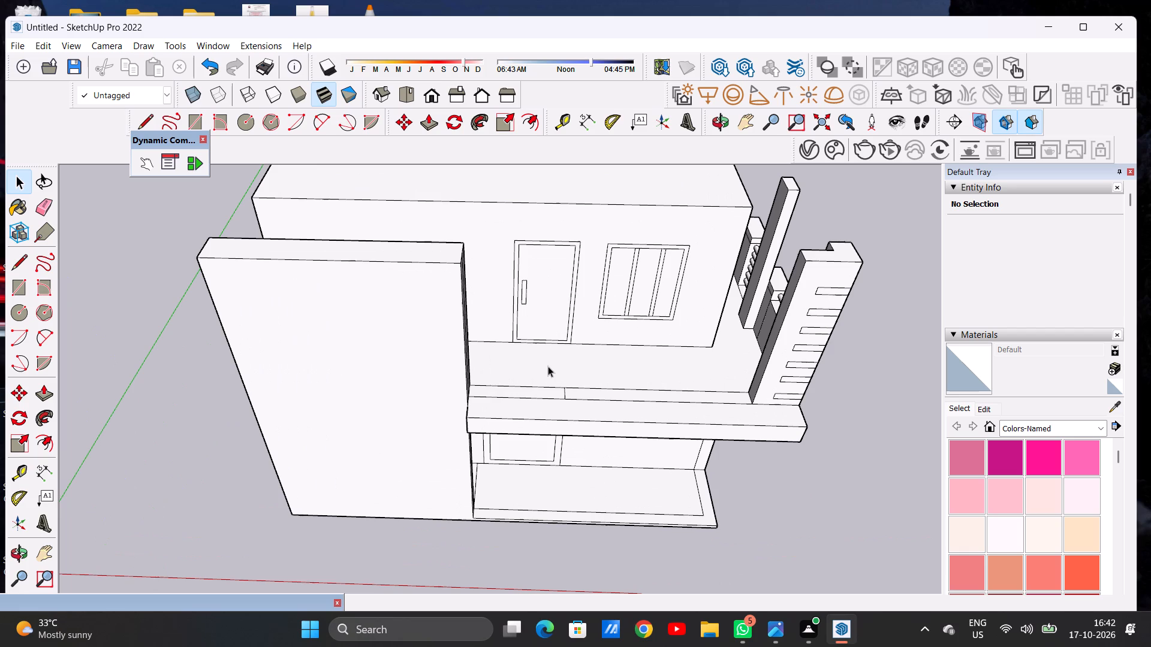
scroll(462, 374, "down", 4)
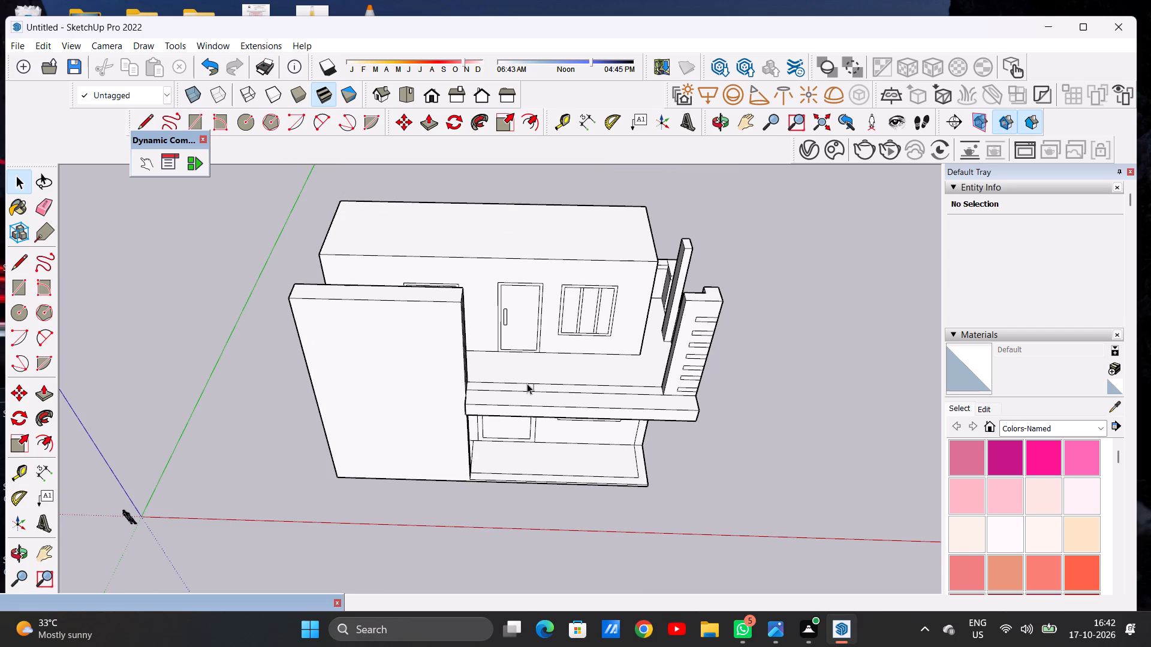
scroll(501, 382, "down", 2)
scroll(524, 392, "up", 4)
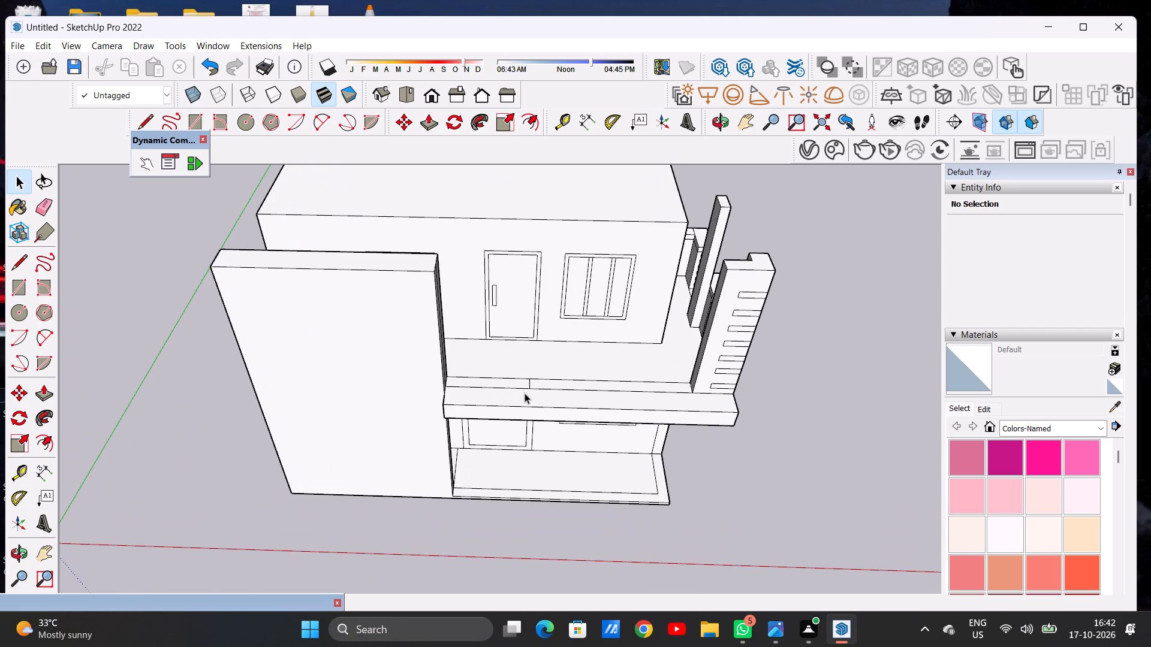
Push/Pull the terrace band segment between the tall solid wall and the dividing line upward into a low parapet block.
key("p")
scroll(515, 379, "up", 5)
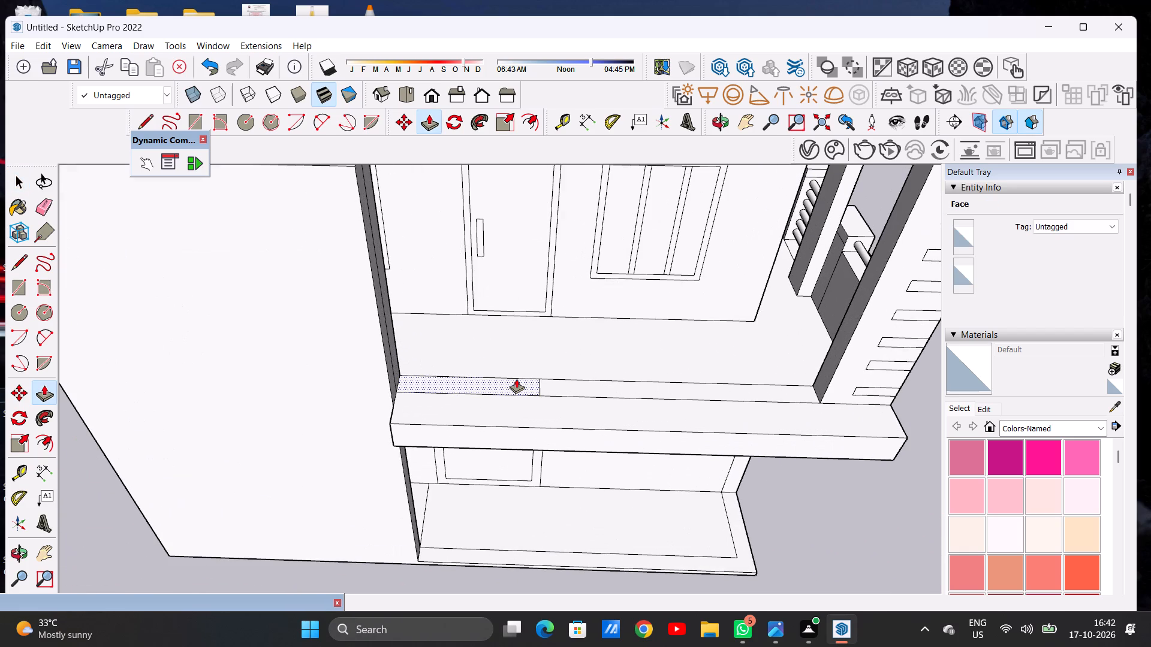
left_click(516, 379)
scroll(517, 344, "down", 4)
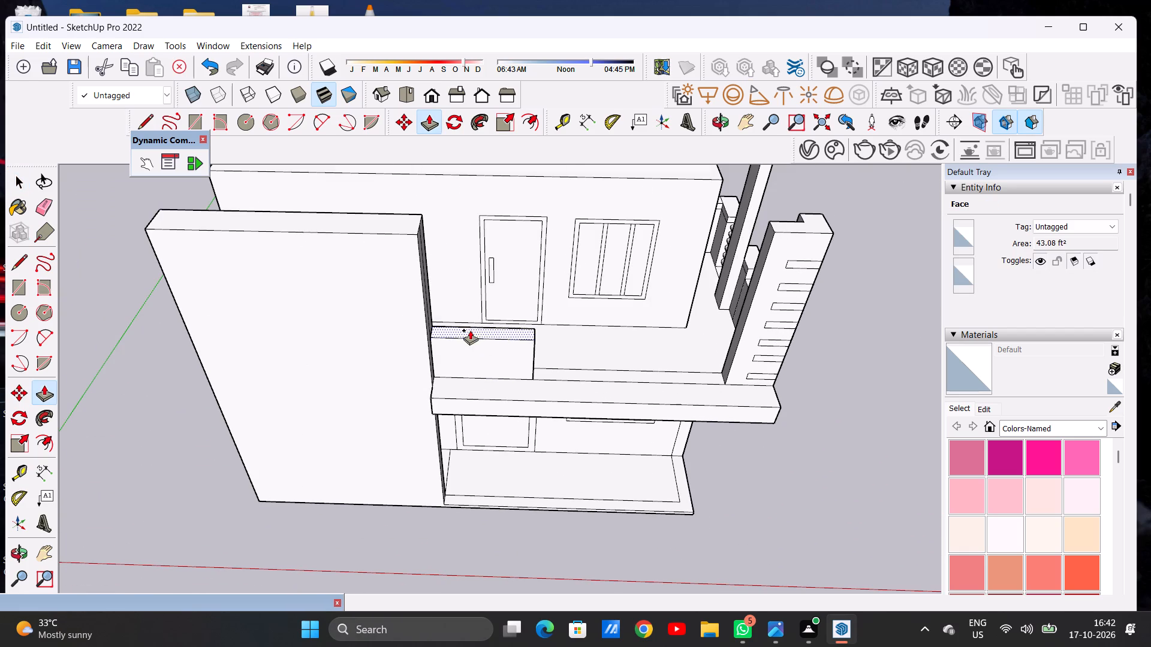
left_click(435, 326)
key("space")
Examine the new parapet block and the remaining flat band along the terrace front, from the front and above.
middle_click_drag(465, 400, 470, 298)
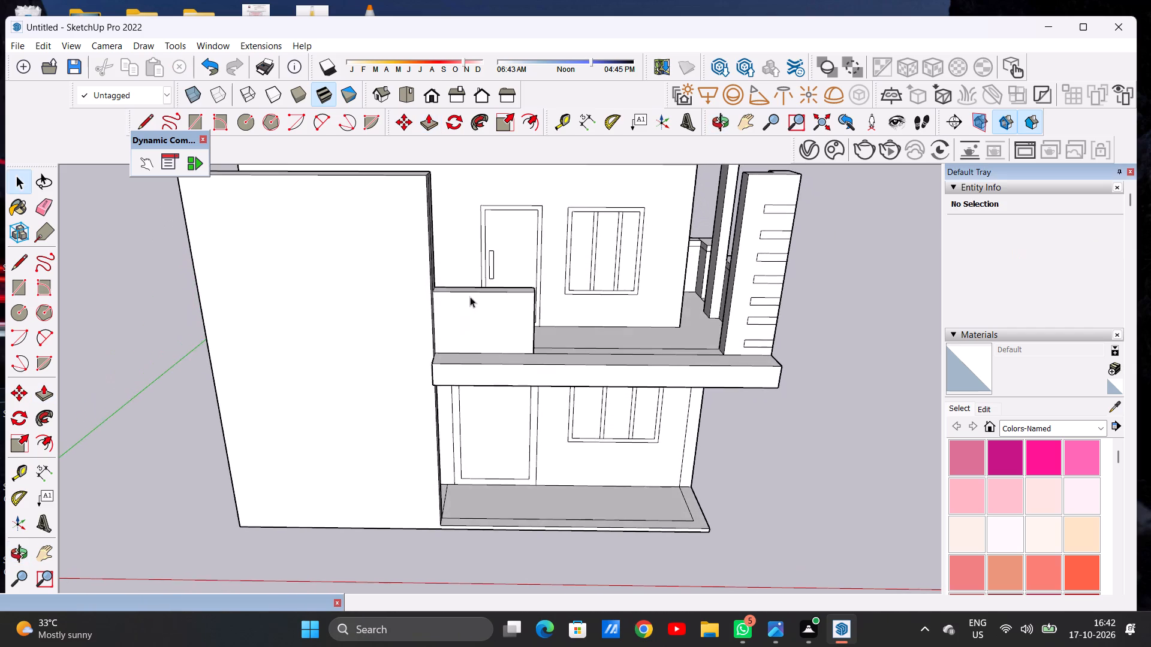
scroll(422, 350, "down", 5)
middle_click_drag(490, 352, 490, 430)
scroll(535, 368, "up", 3)
middle_click_drag(529, 364, 541, 421)
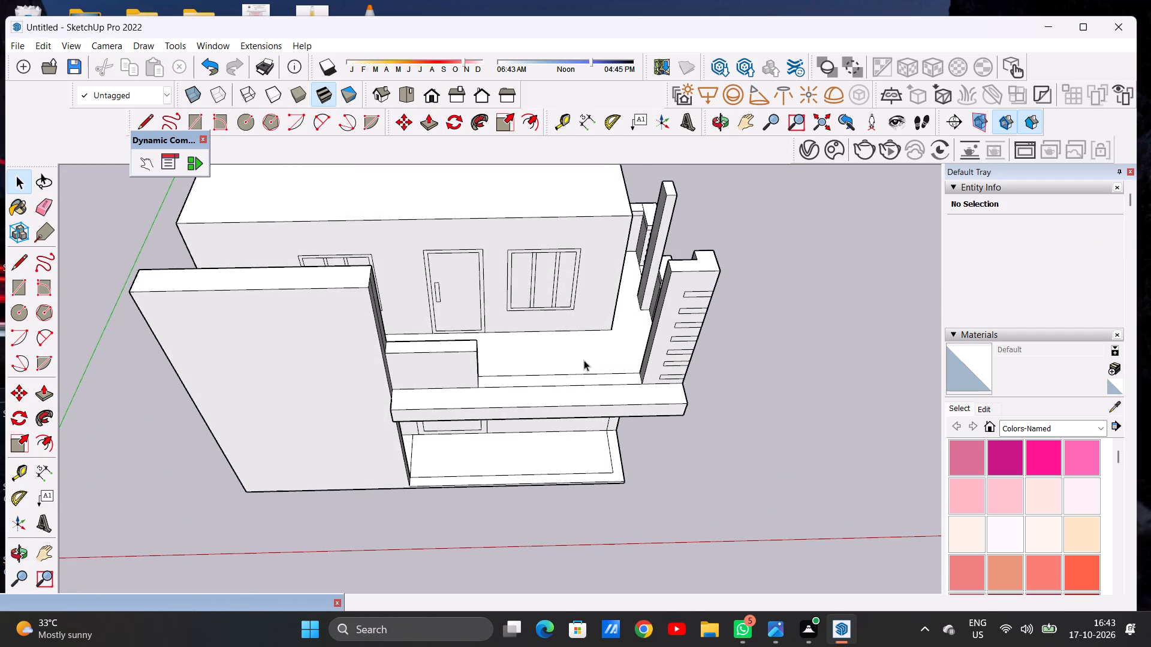
scroll(584, 360, "up", 2)
middle_click_drag(585, 381, 575, 405)
scroll(575, 405, "up", 1)
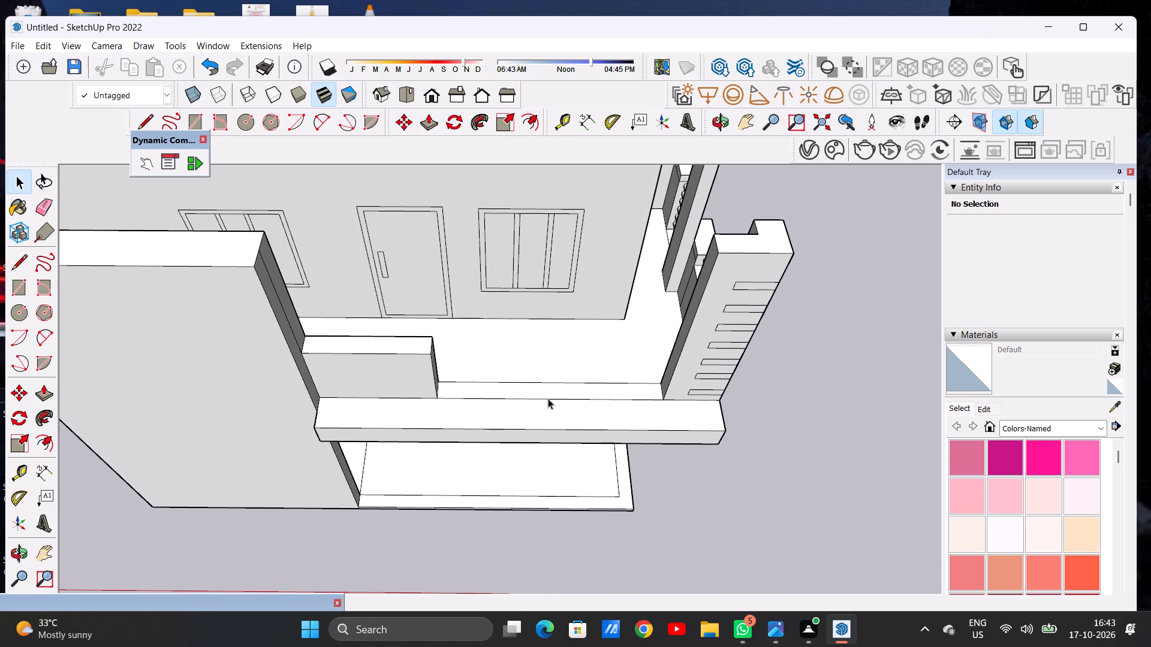
scroll(548, 398, "down", 6)
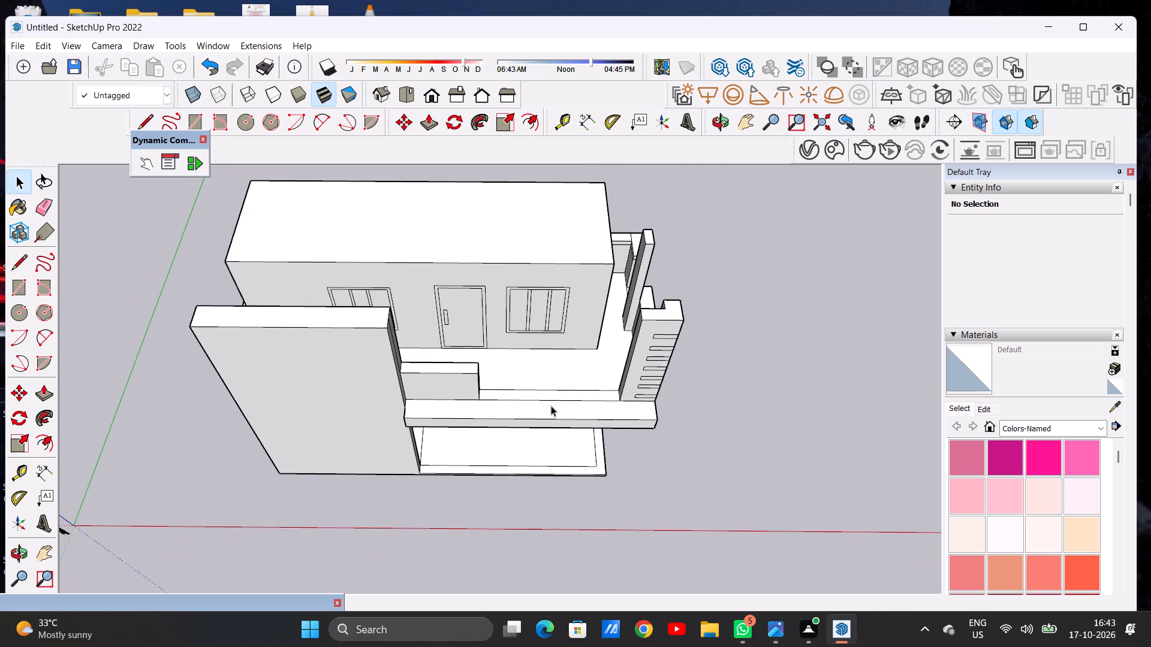
scroll(587, 393, "up", 2)
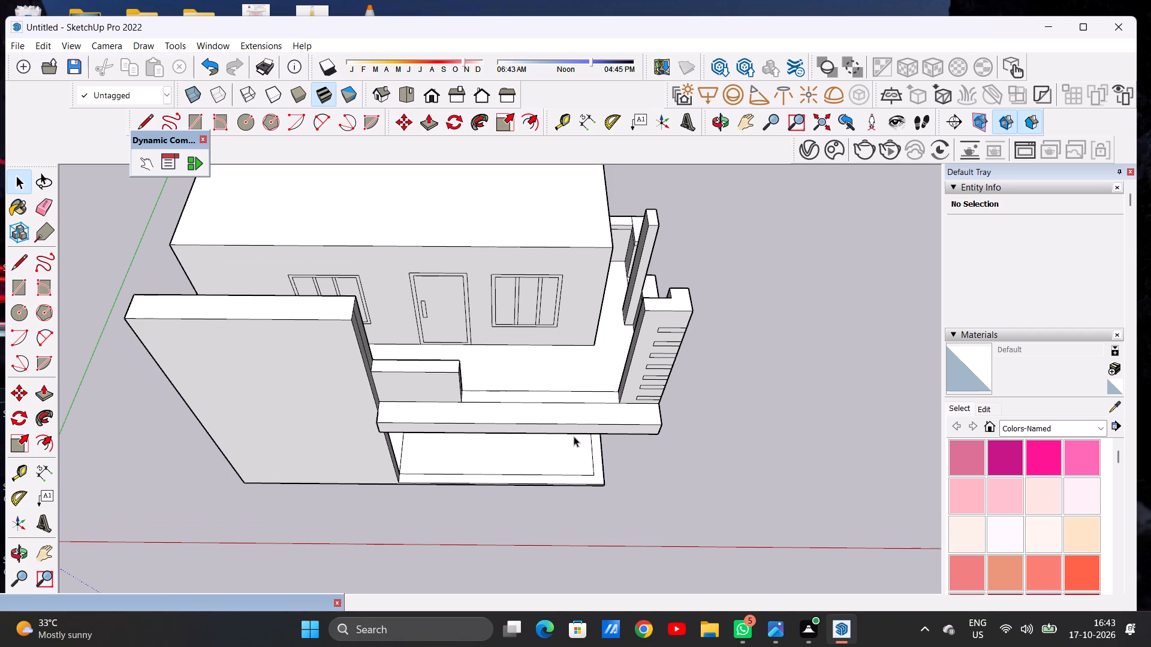
scroll(574, 442, "down", 5)
scroll(586, 416, "up", 3)
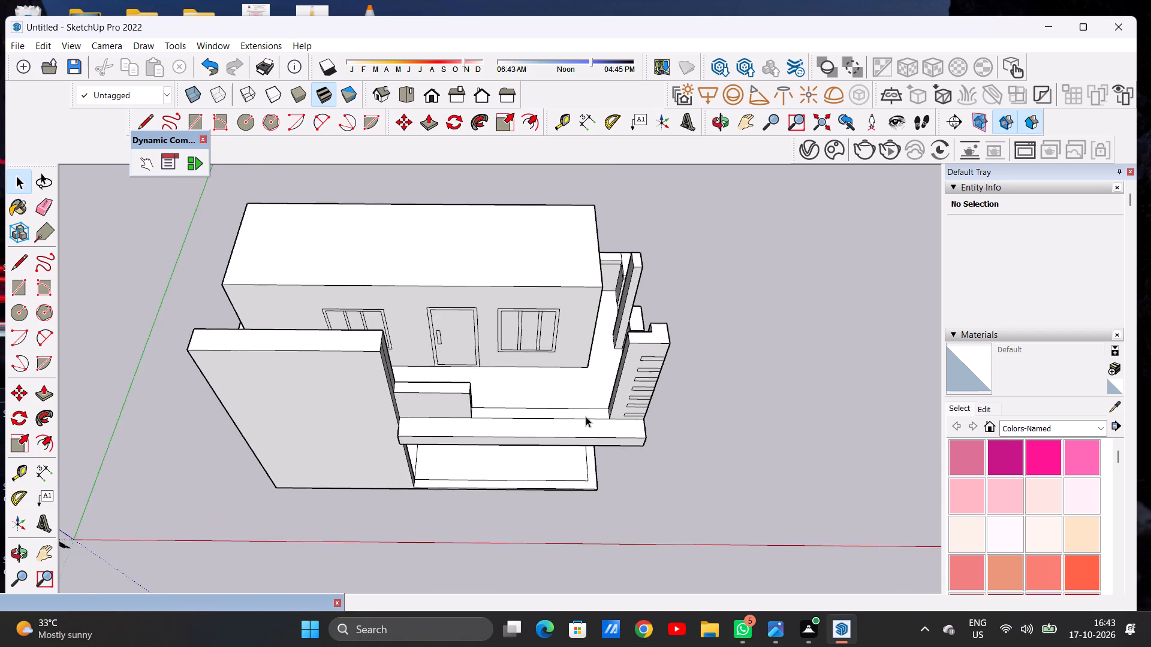
scroll(586, 416, "up", 1)
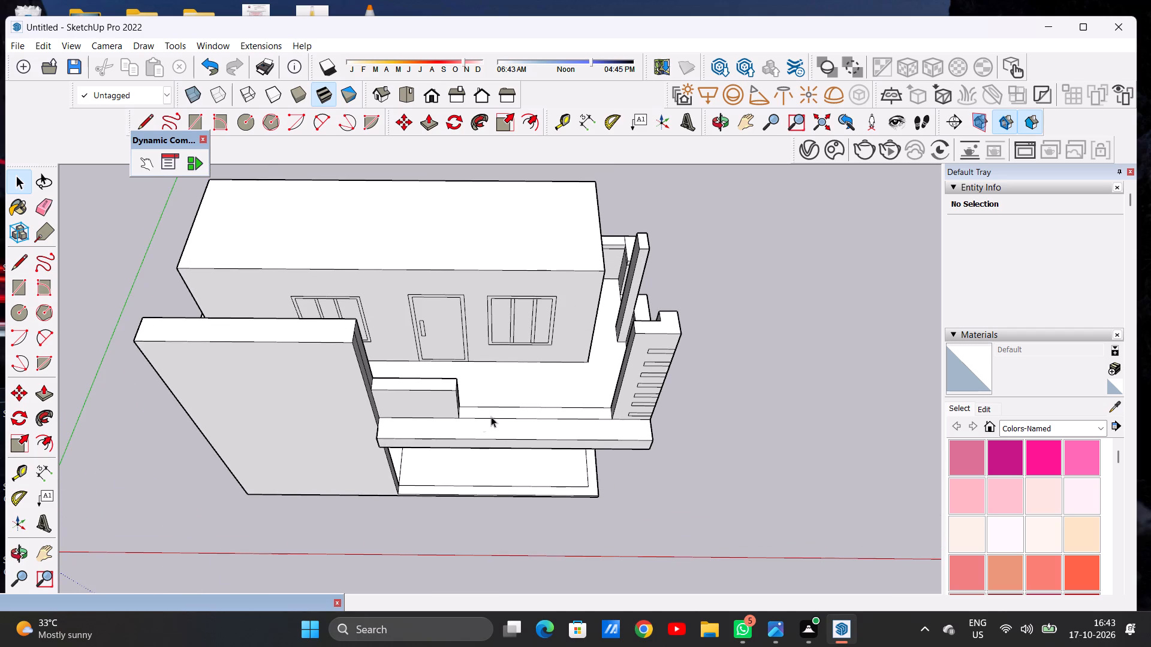
scroll(494, 416, "down", 1)
scroll(545, 404, "up", 1)
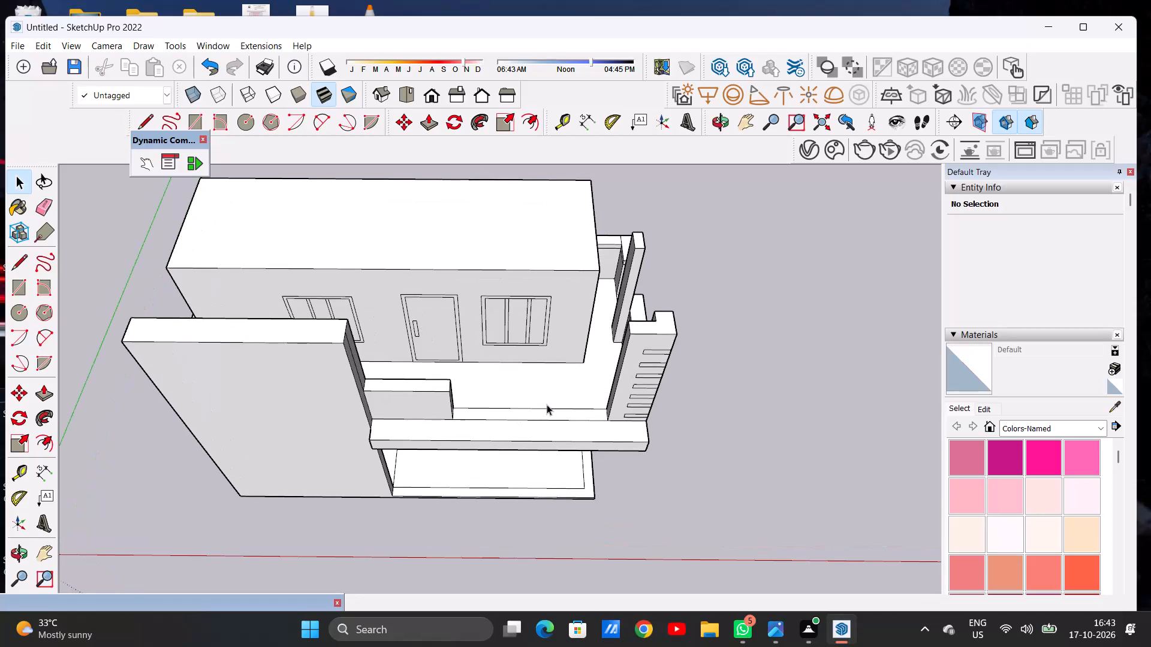
Push/Pull the remaining terrace band, between the parapet block and the strip-detailed post, up to slightly below the block's top.
key("p")
scroll(592, 404, "up", 5)
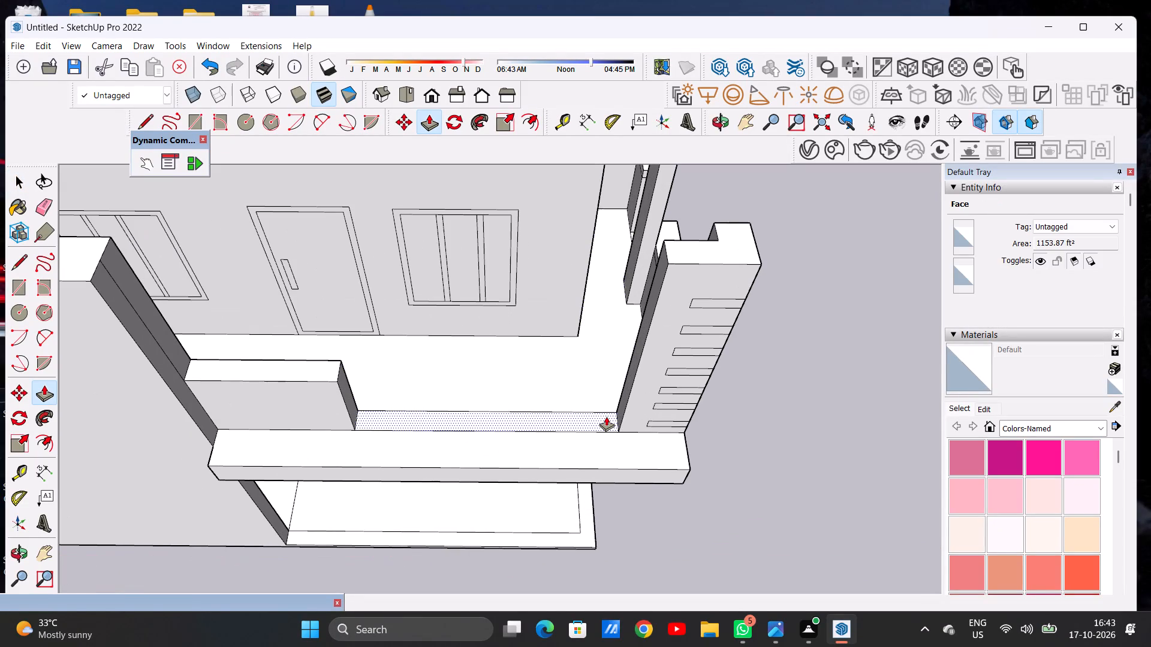
left_click(606, 416)
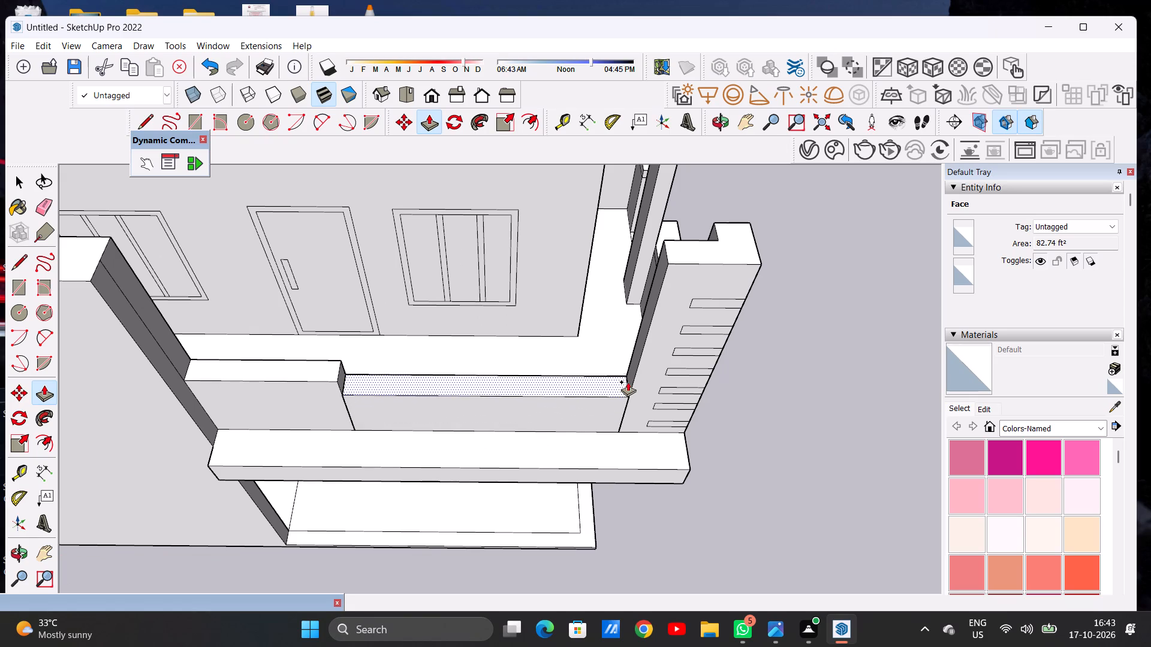
left_click(628, 379)
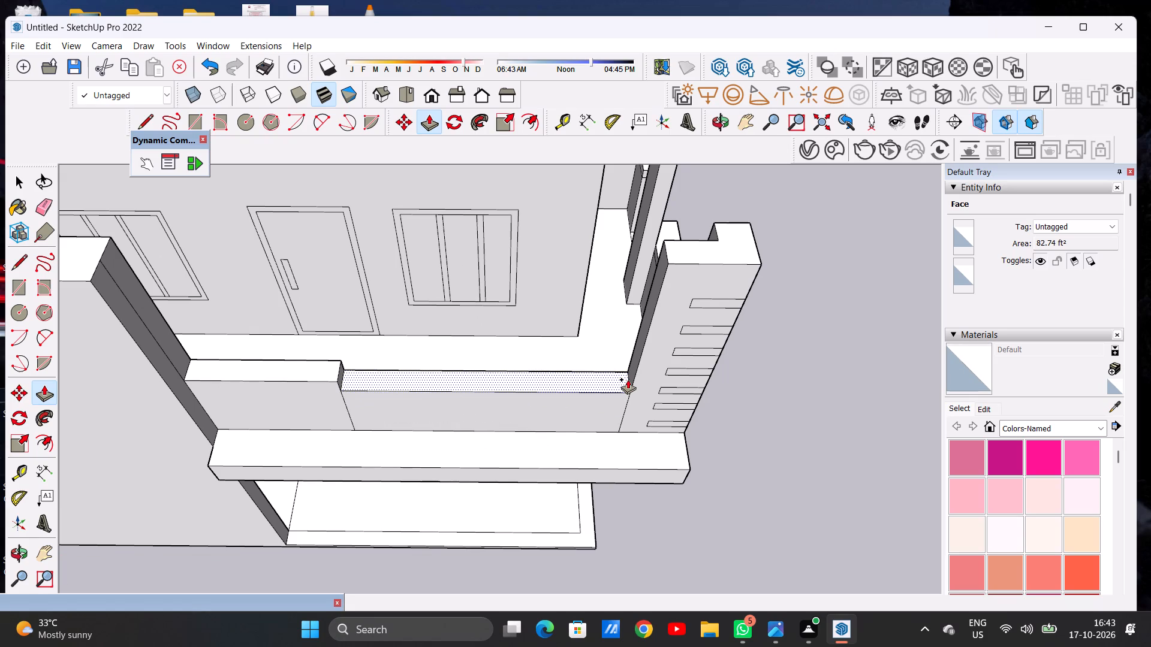
key("space")
Draw a small circle centred on the exposed end face of the taller front parapet block, above the lower parapet.
scroll(596, 448, "down", 5)
middle_click_drag(593, 443, 412, 334)
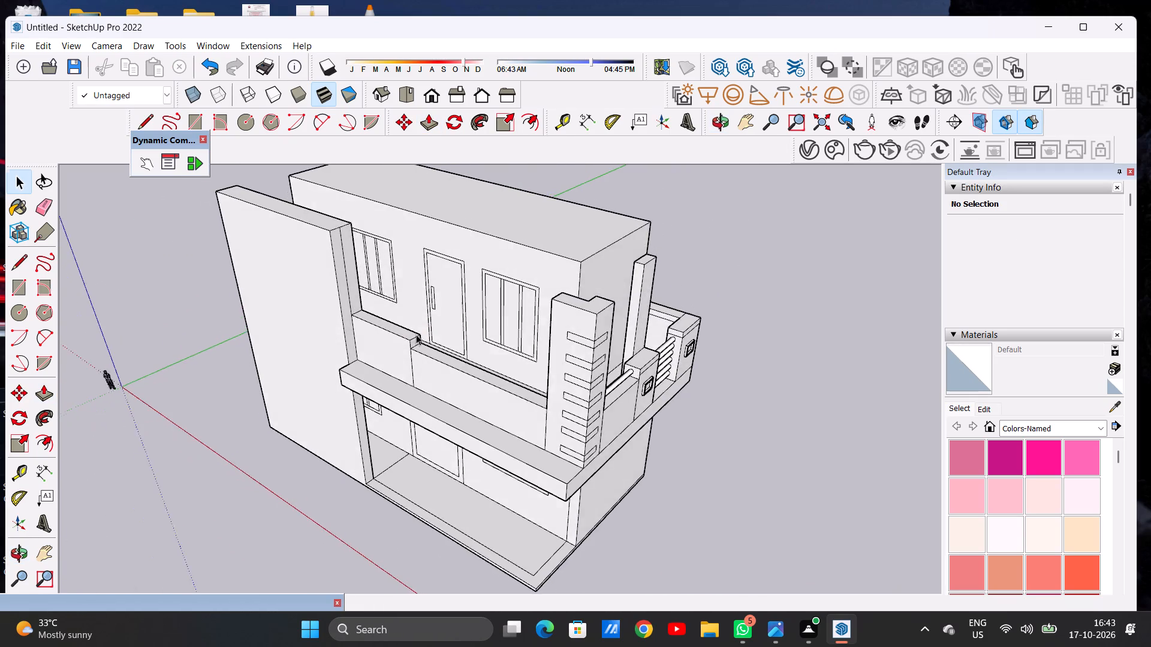
scroll(415, 337, "up", 12)
scroll(447, 370, "down", 11)
middle_click_drag(447, 398, 443, 389)
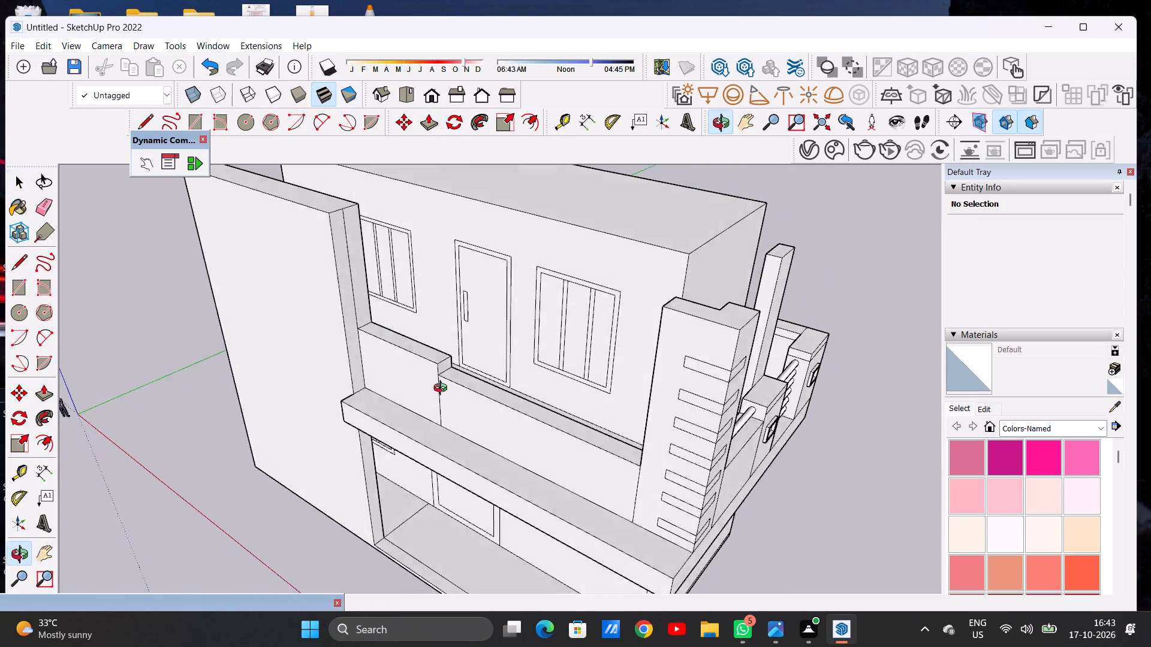
middle_click_drag(443, 389, 437, 358)
scroll(454, 353, "up", 9)
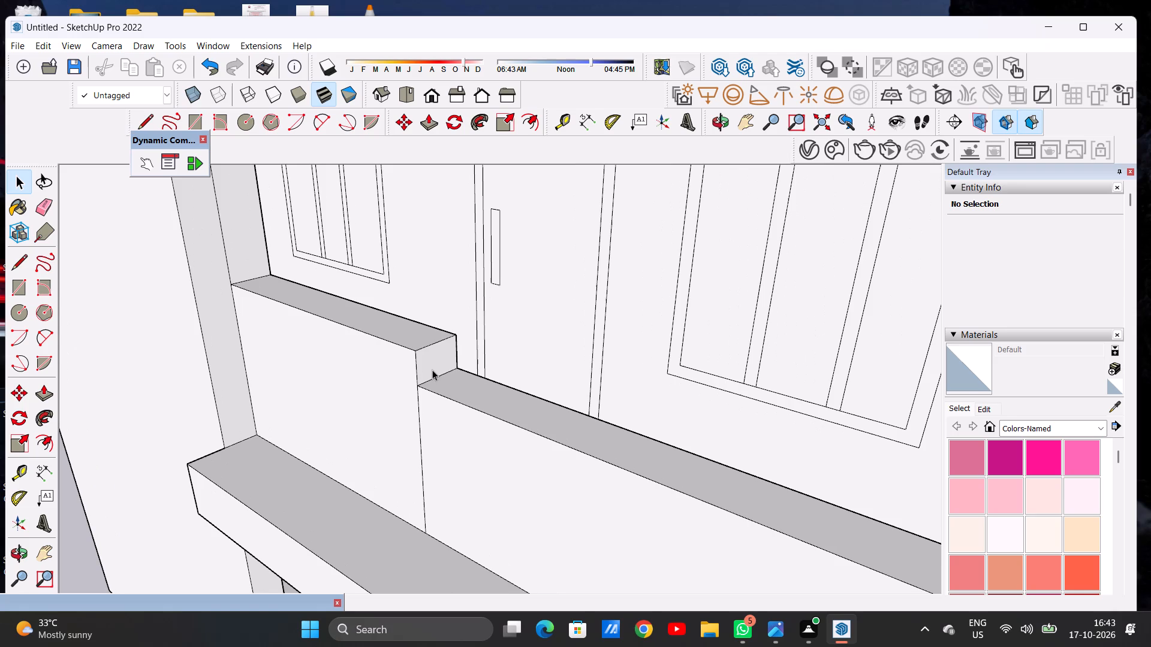
scroll(433, 360, "up", 2)
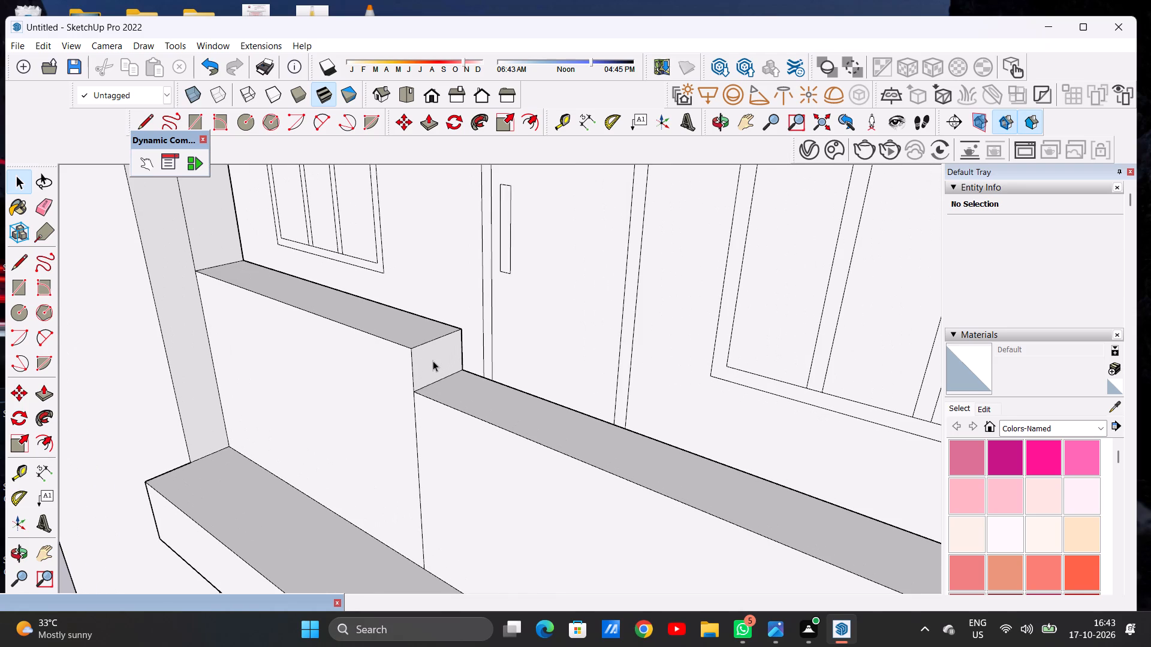
scroll(433, 361, "up", 1)
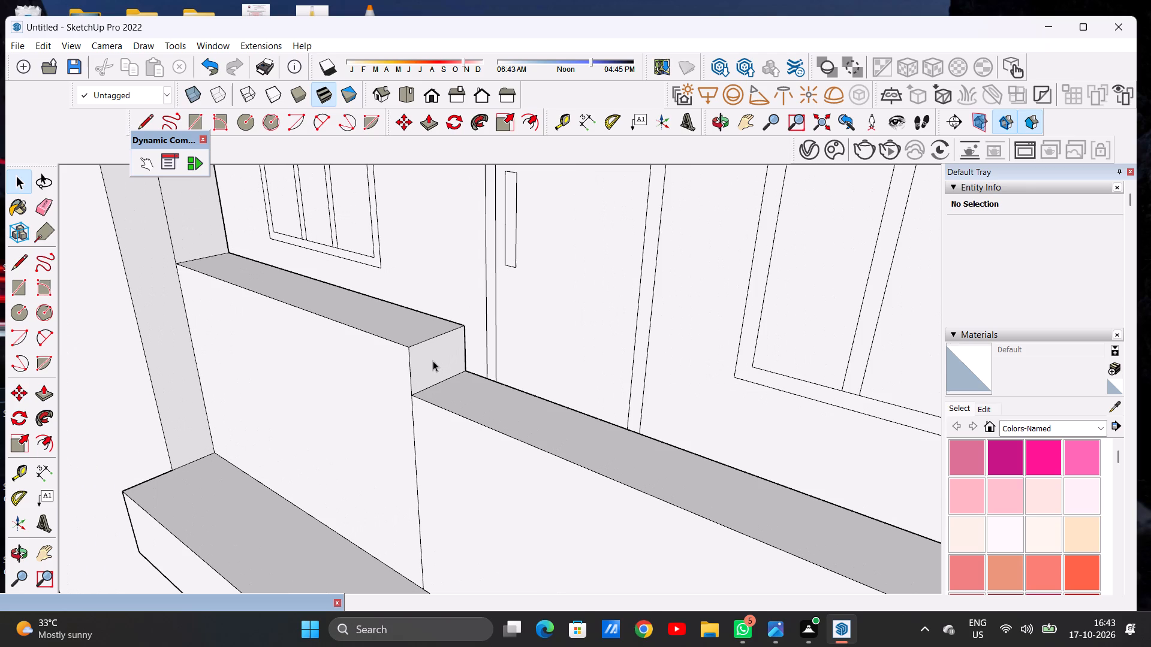
key("c")
scroll(445, 361, "up", 4)
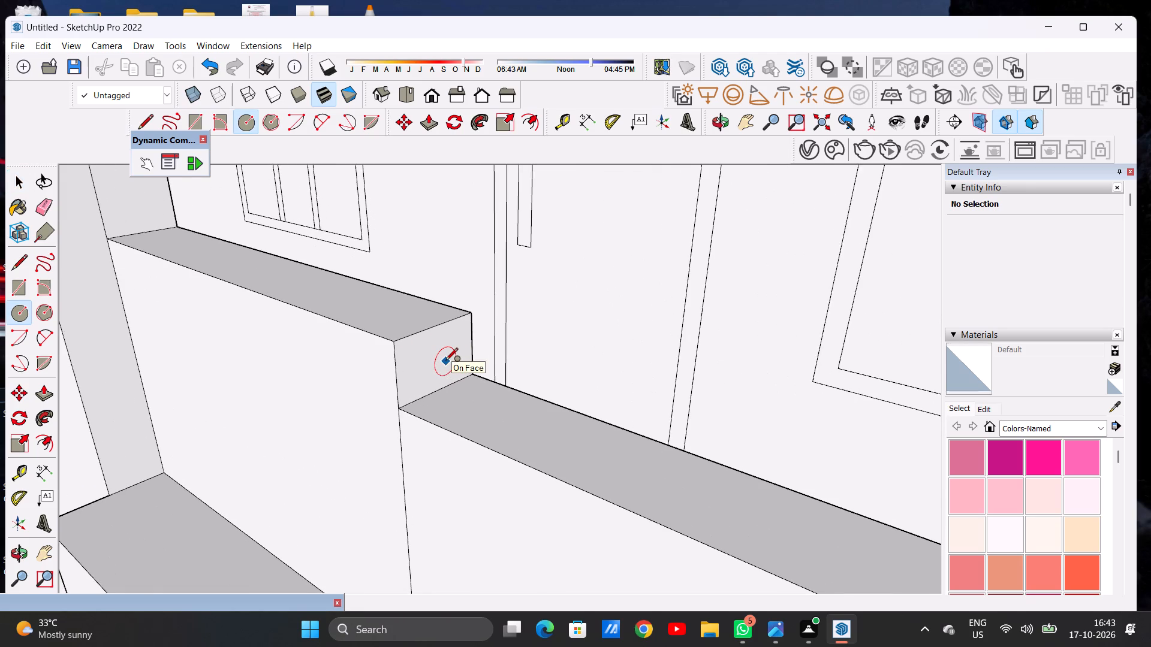
left_click(436, 355)
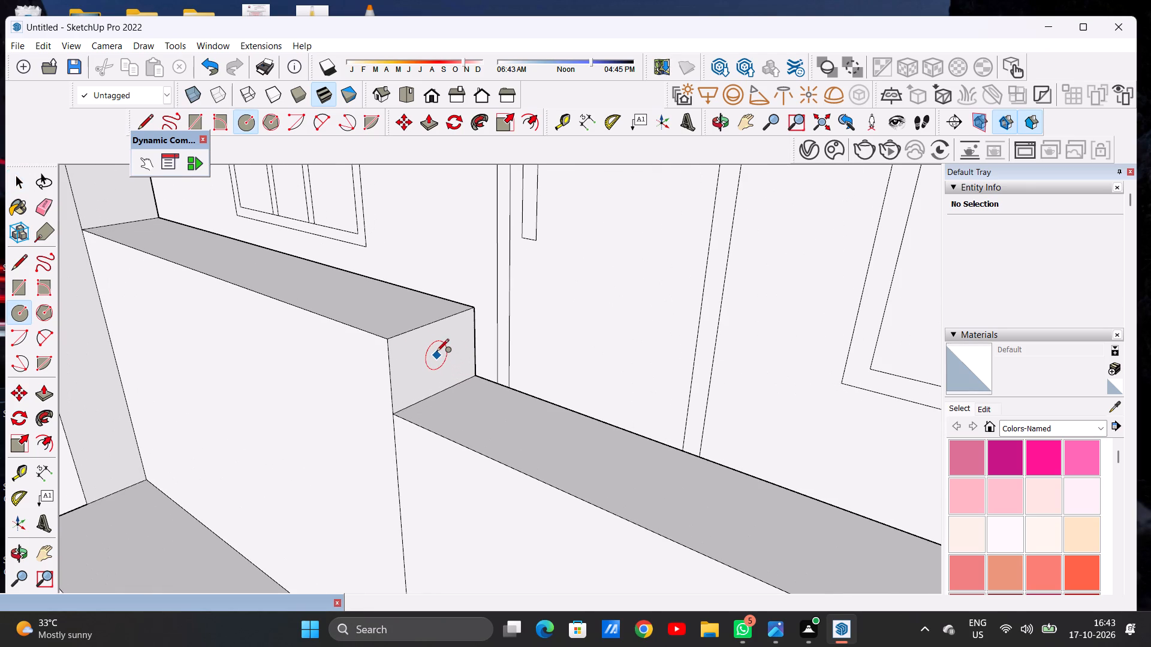
left_click(438, 339)
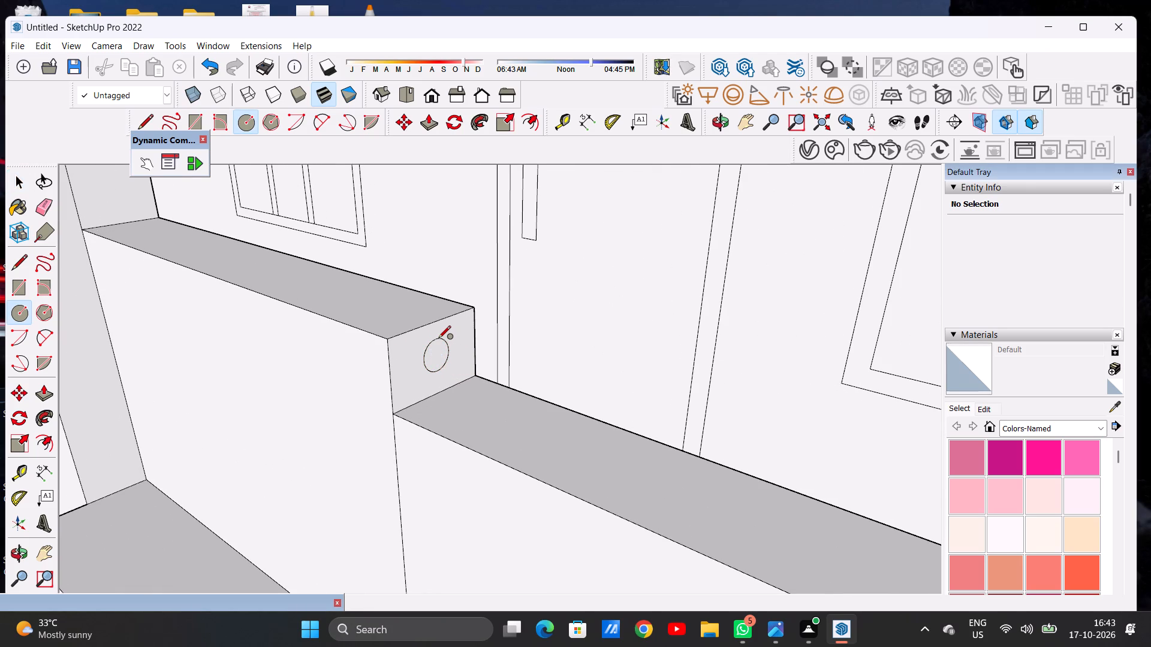
Push/Pull the small circle on the parapet block's end across to the strip-detailed post as a round railing bar.
key("space")
type("P")
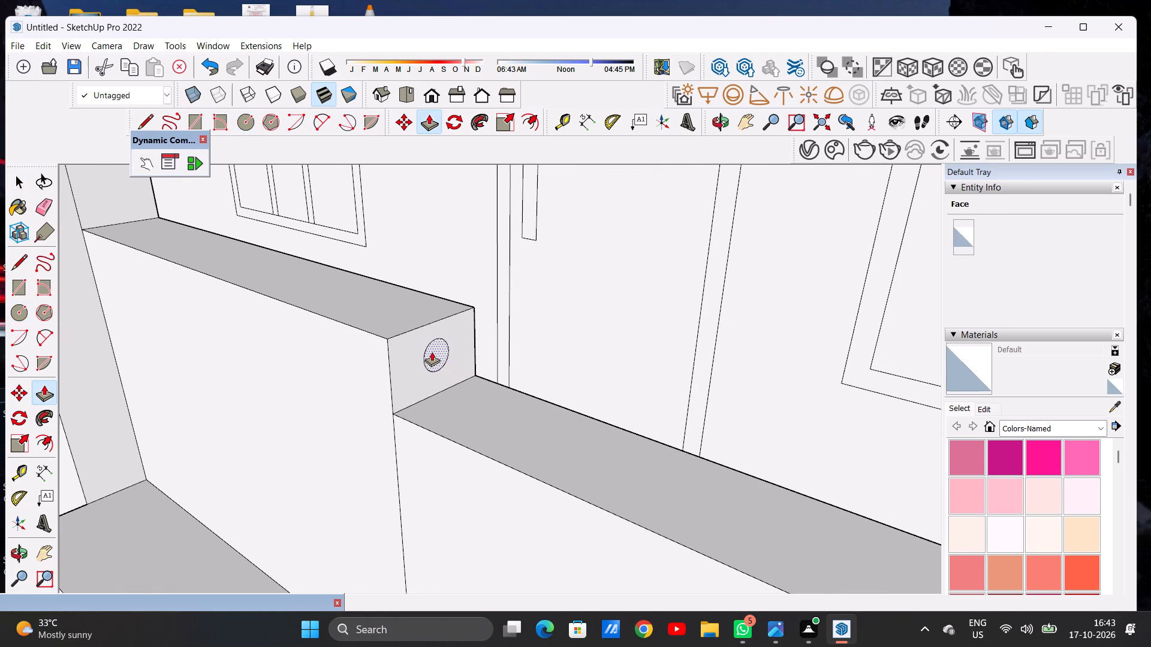
left_click(432, 352)
scroll(540, 370, "down", 20)
scroll(540, 370, "down", 2)
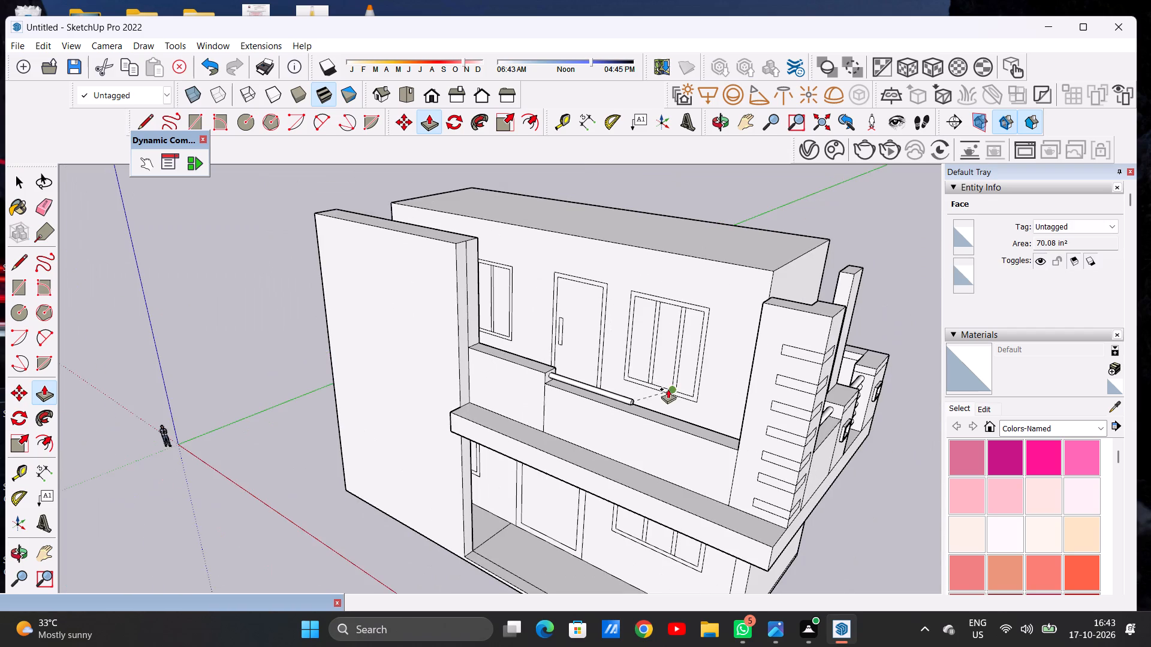
middle_click_drag(631, 406, 777, 391)
scroll(744, 371, "up", 1)
scroll(744, 371, "down", 1)
scroll(744, 371, "up", 2)
middle_click_drag(719, 378, 796, 355)
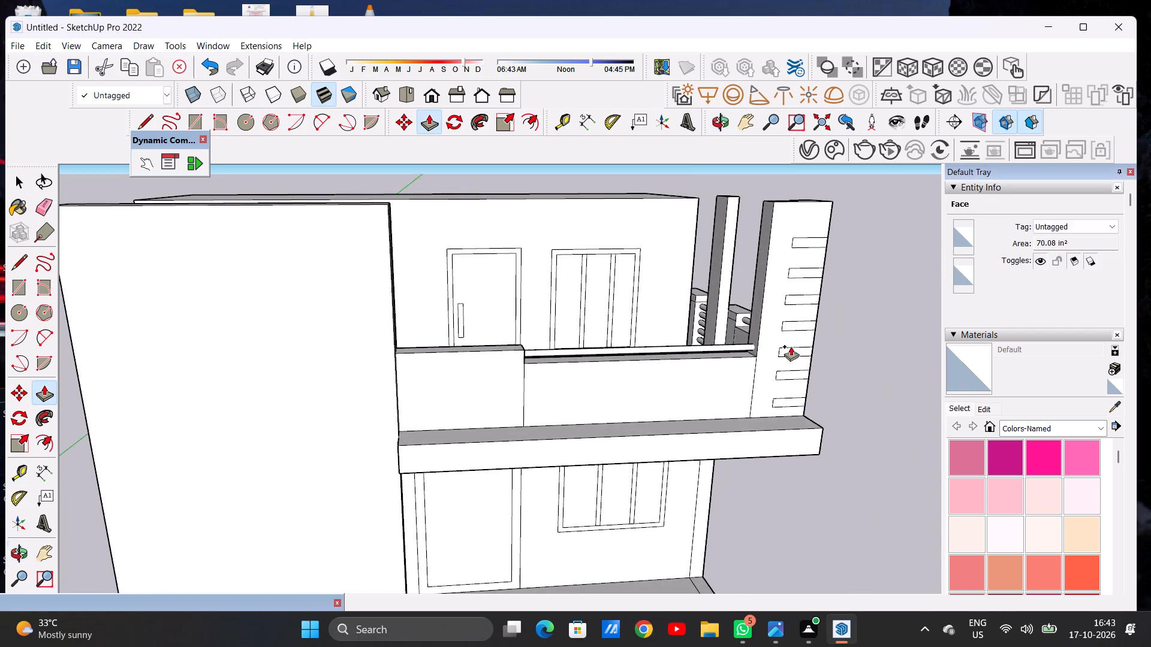
scroll(758, 344, "up", 16)
left_click(745, 316)
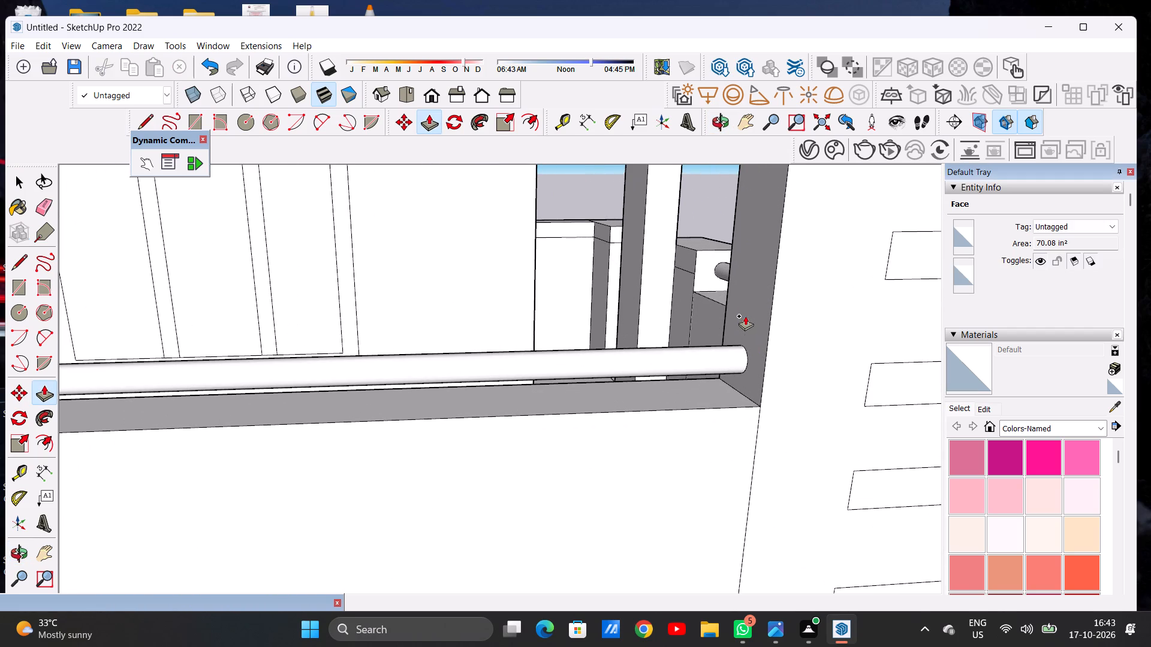
key("space")
Draw a line across the taller parapet block's top to divide off a short segment at its railing end.
scroll(653, 376, "down", 19)
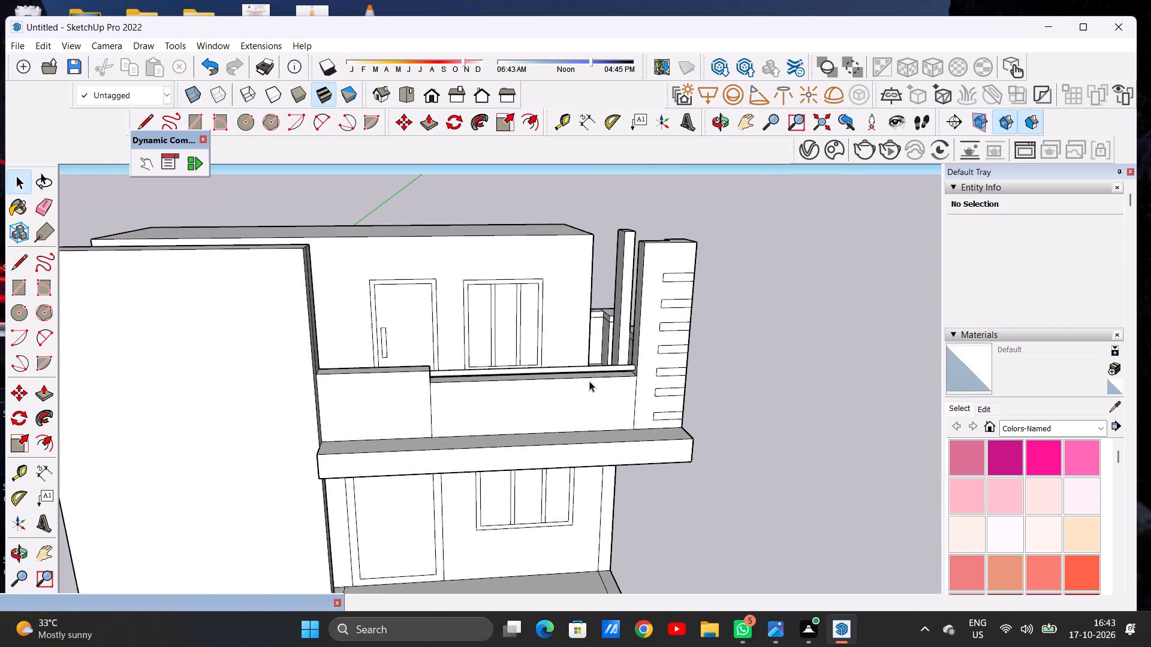
middle_click_drag(585, 402, 562, 346)
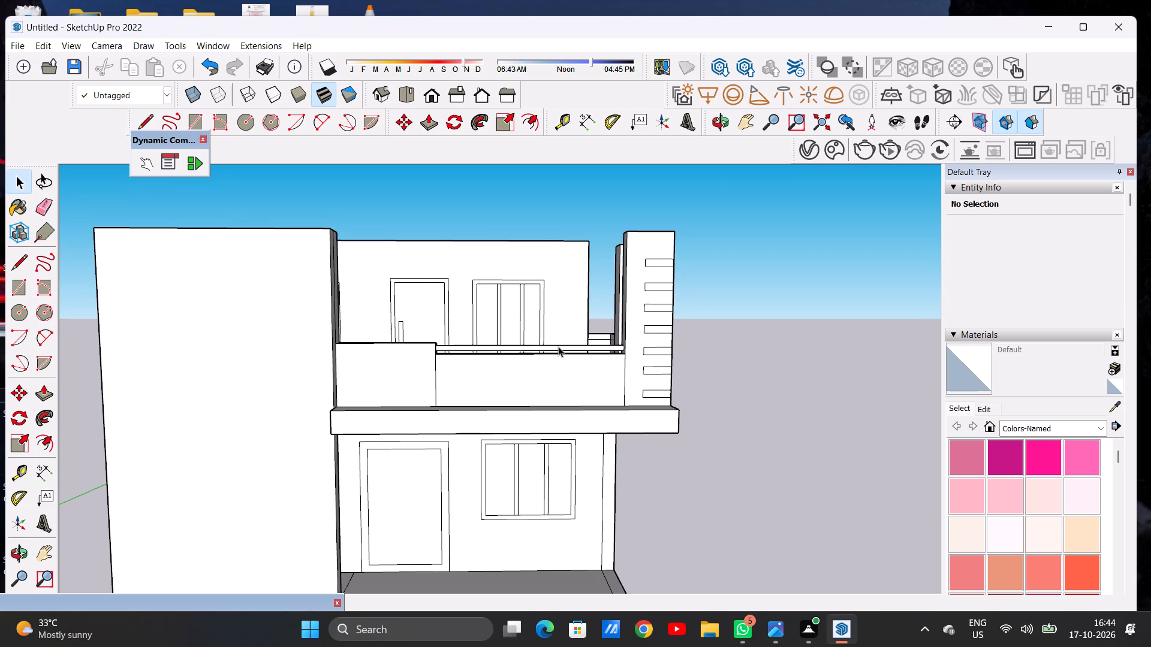
middle_click_drag(525, 354, 556, 412)
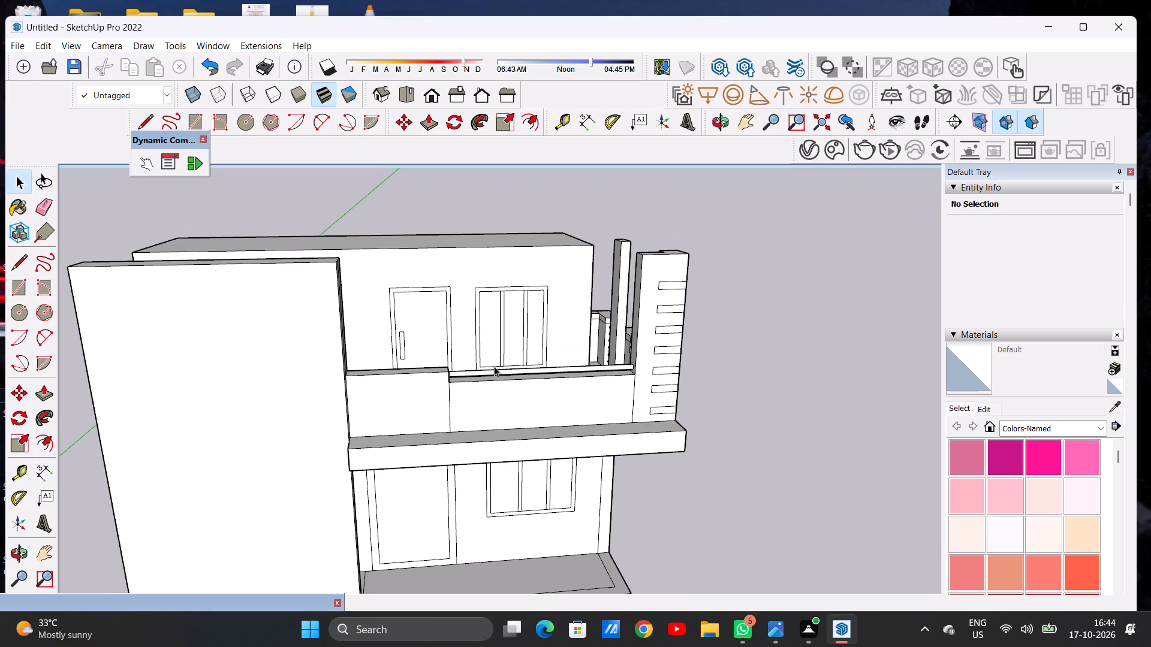
scroll(476, 359, "down", 4)
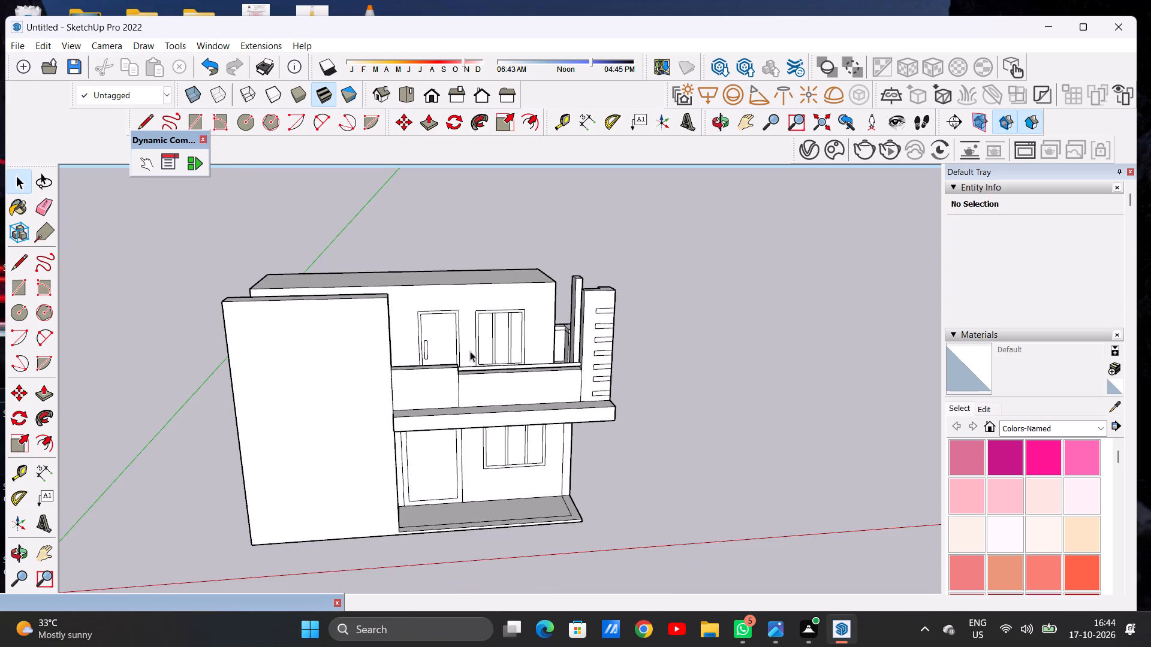
middle_click_drag(464, 349, 432, 471)
scroll(424, 404, "up", 5)
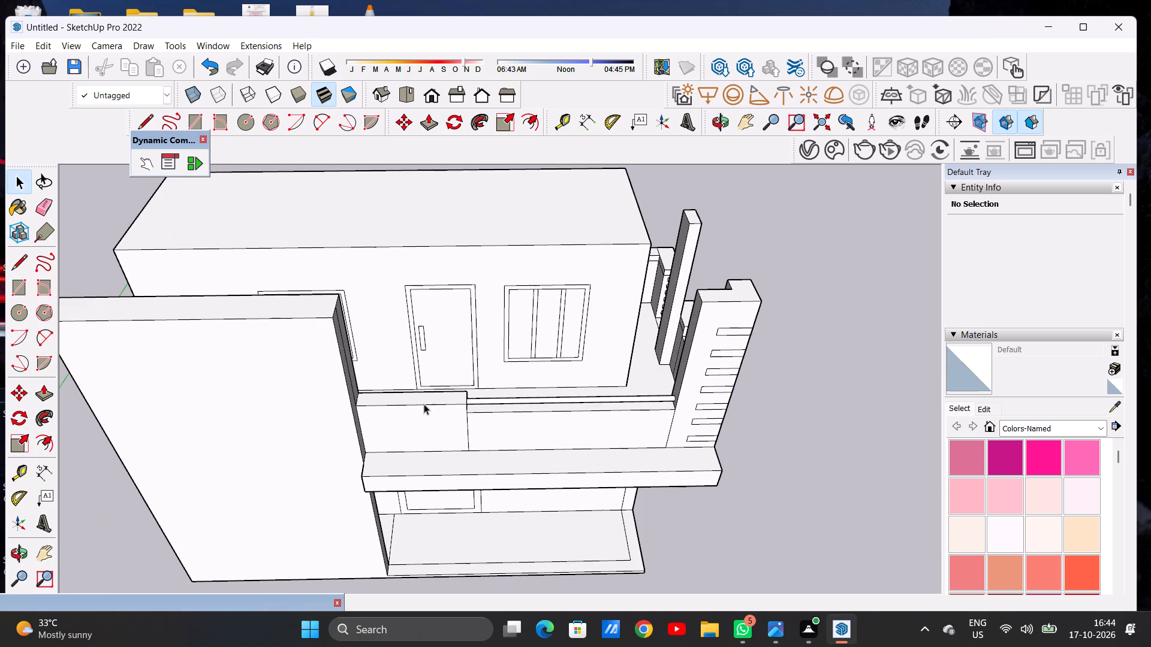
key("l")
scroll(473, 397, "up", 1)
scroll(473, 397, "down", 1)
scroll(473, 397, "up", 7)
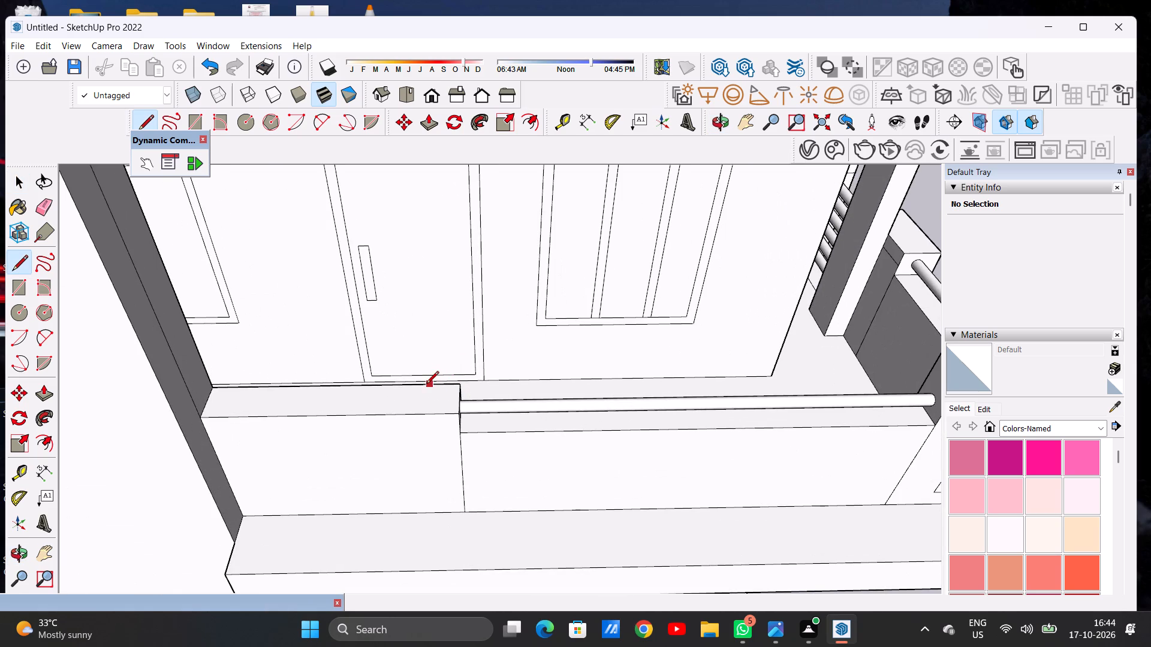
left_click(414, 385)
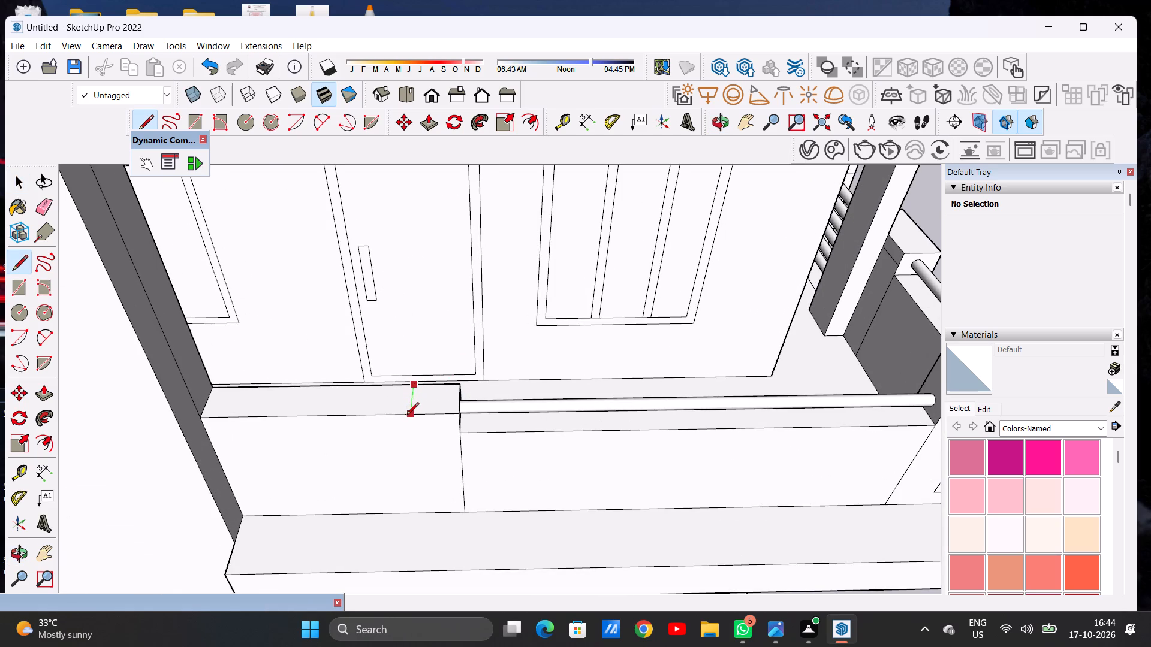
left_click(406, 416)
key("space")
Push/Pull the short end segment of the parapet block upward into a slim post level with the main roof's front edge.
type("P")
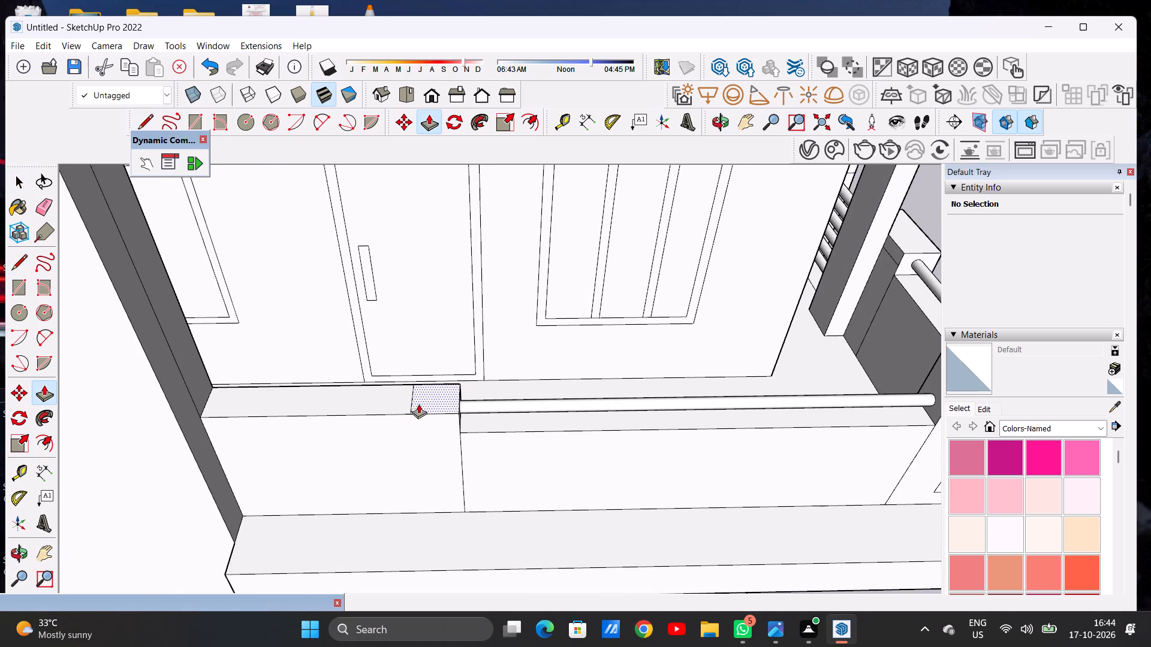
left_click(439, 392)
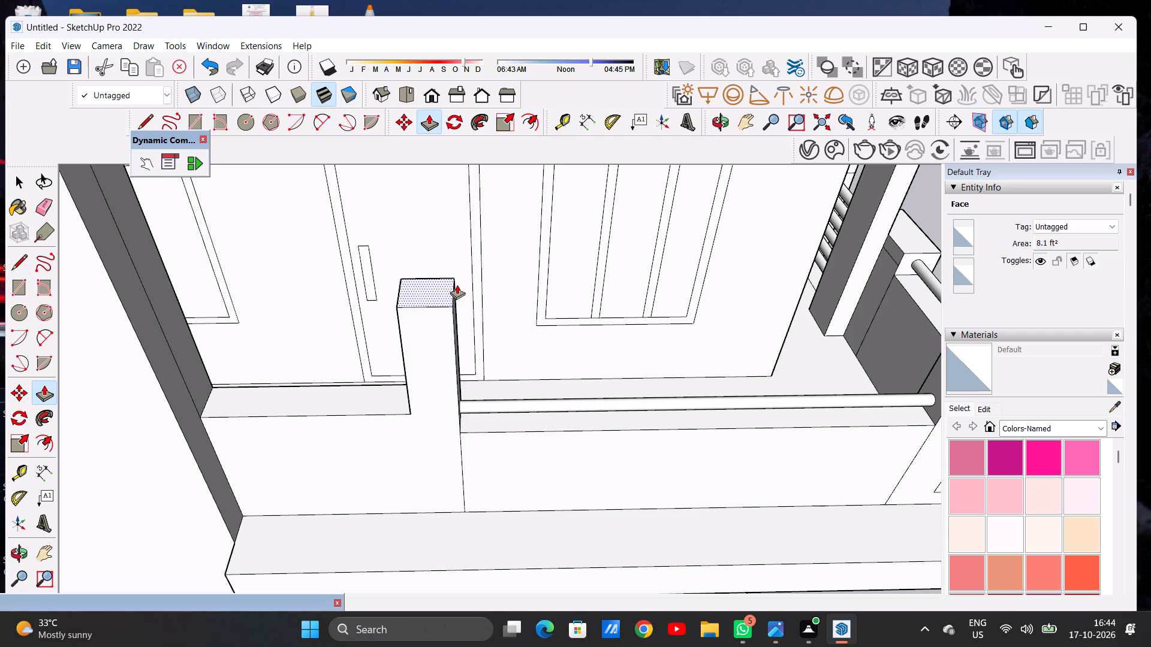
scroll(457, 288, "down", 12)
scroll(459, 304, "up", 1)
scroll(459, 305, "down", 2)
scroll(462, 235, "up", 2)
scroll(463, 234, "down", 1)
scroll(463, 234, "up", 1)
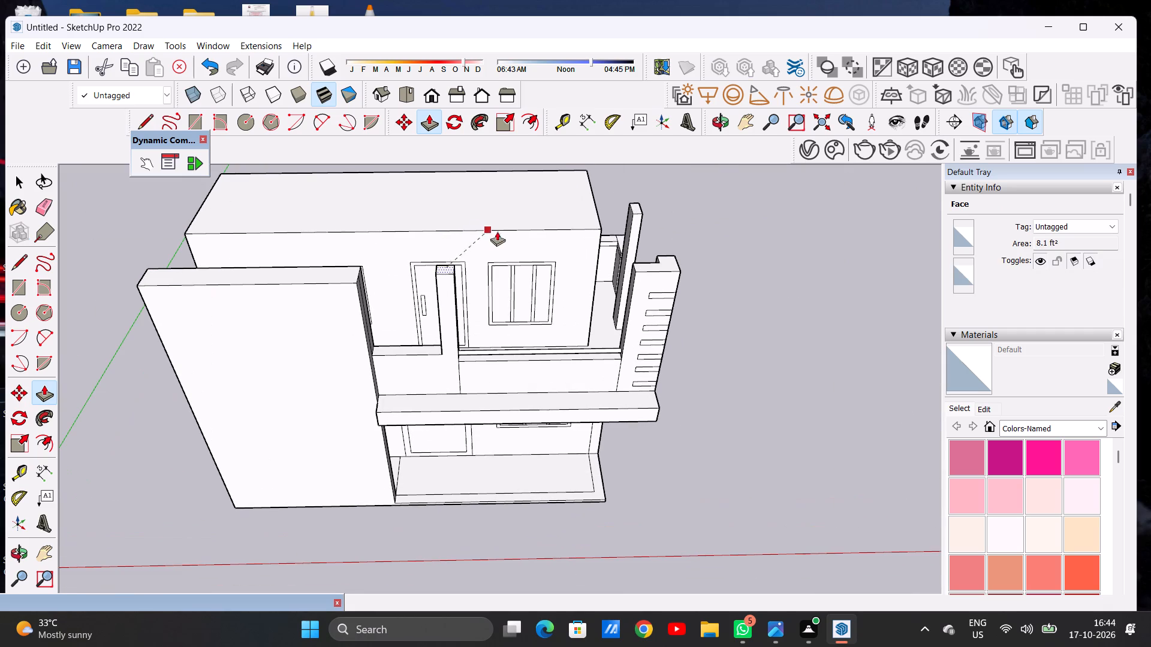
left_click(598, 229)
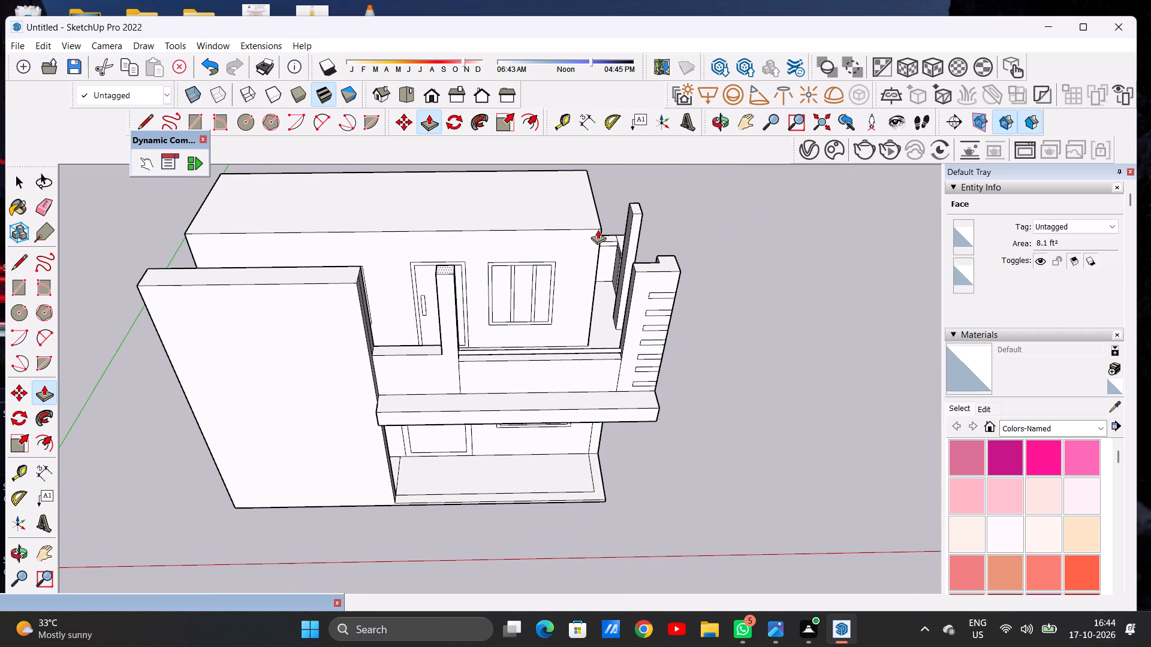
key("space")
Examine the front elevation with the new slim post and railing bar from the front, the side and at different distances.
scroll(513, 307, "down", 5)
middle_click_drag(499, 328, 496, 217)
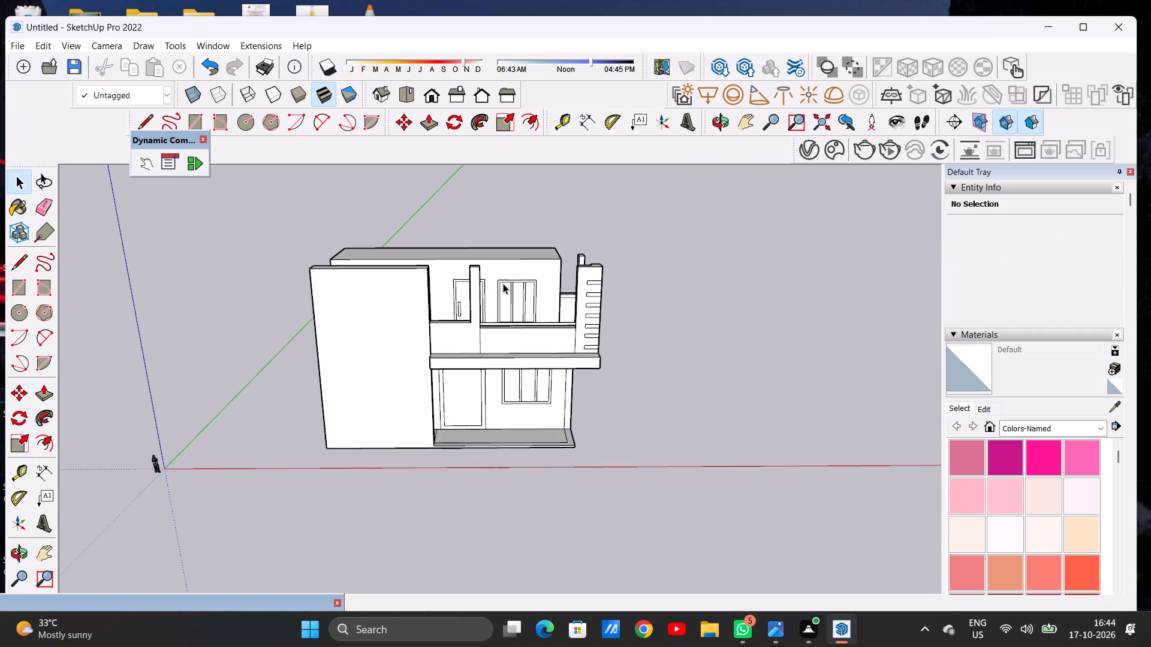
scroll(484, 299, "up", 3)
scroll(477, 303, "down", 1)
scroll(477, 303, "up", 1)
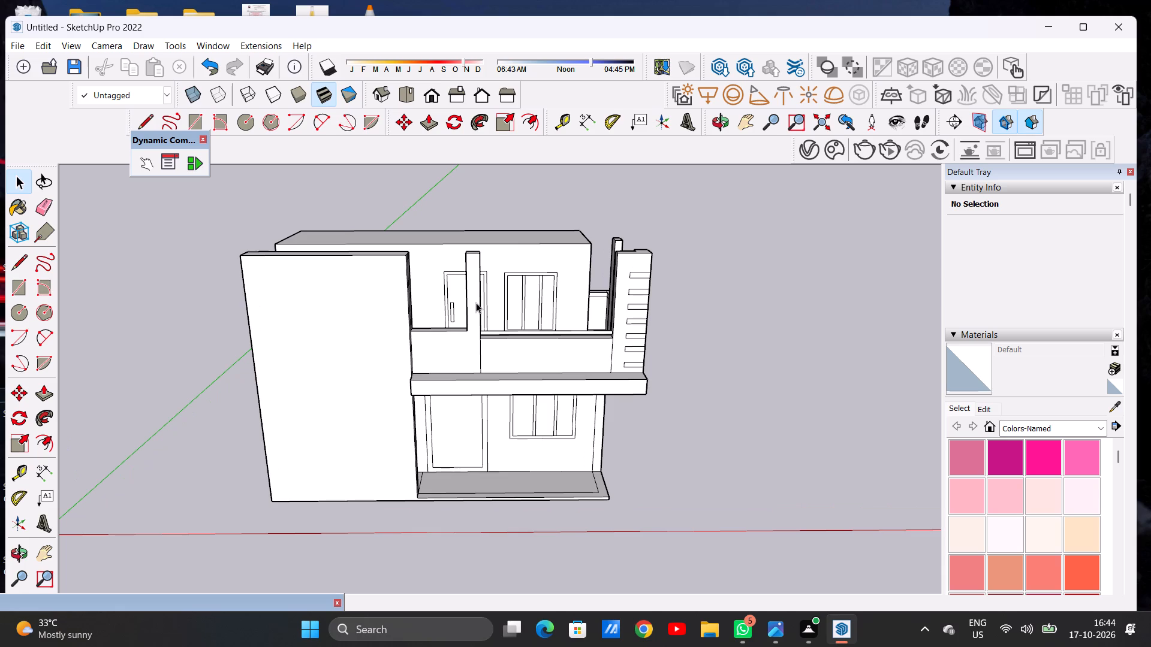
scroll(466, 348, "down", 3)
scroll(463, 349, "up", 1)
scroll(463, 349, "down", 1)
scroll(463, 349, "up", 3)
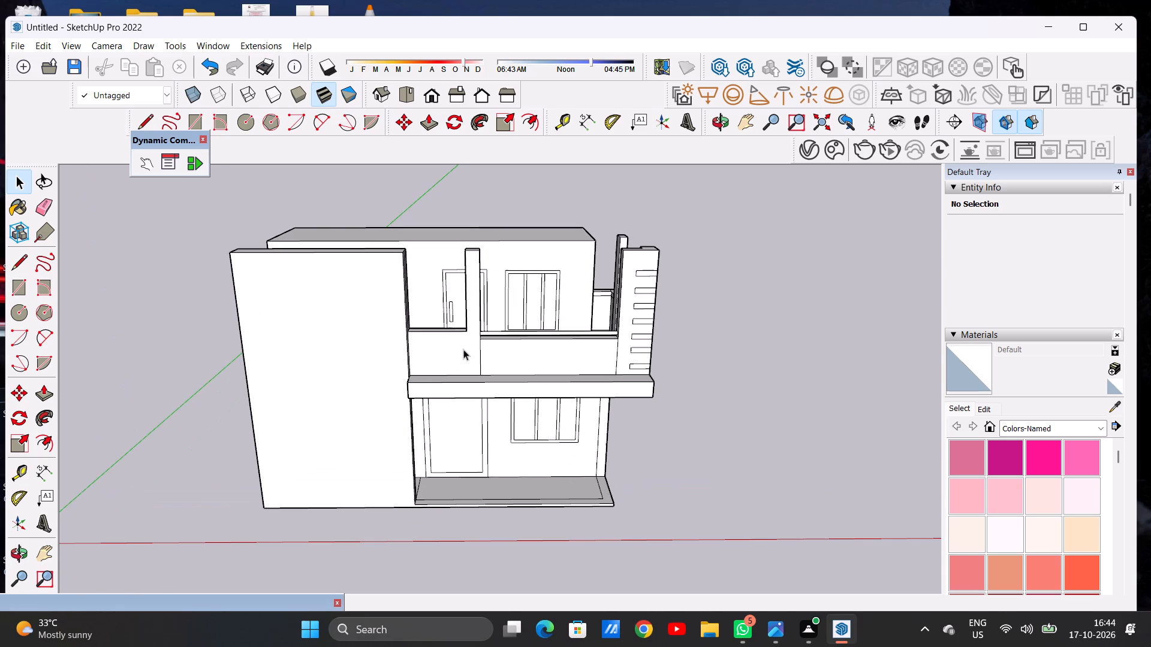
scroll(446, 375, "down", 2)
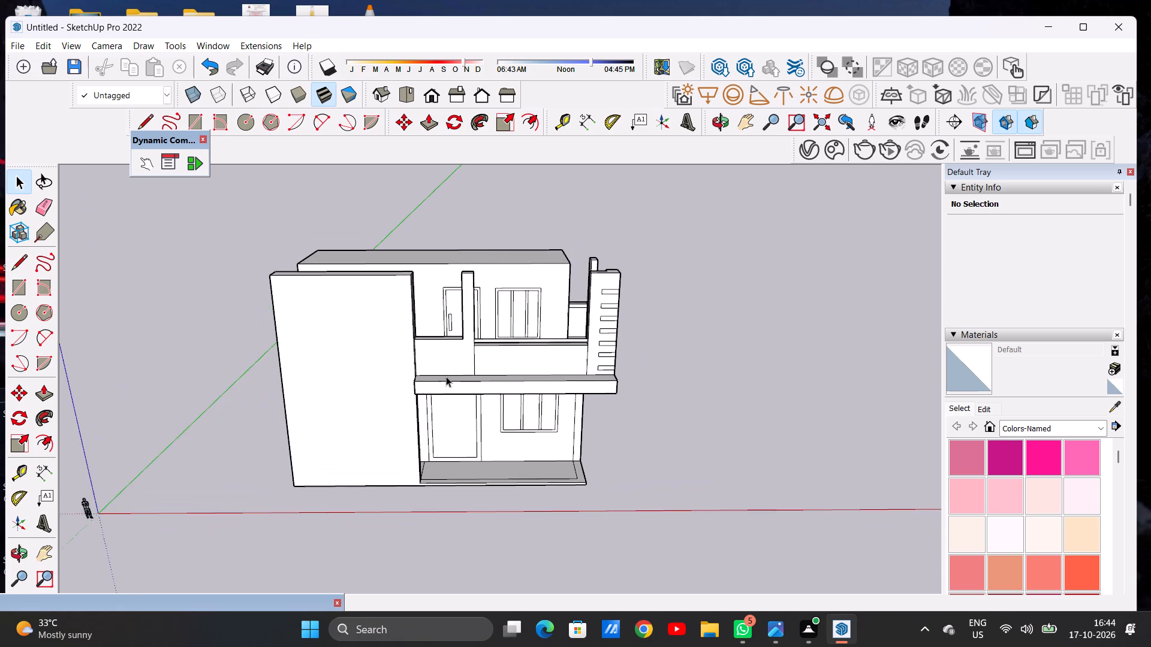
scroll(446, 376, "down", 1)
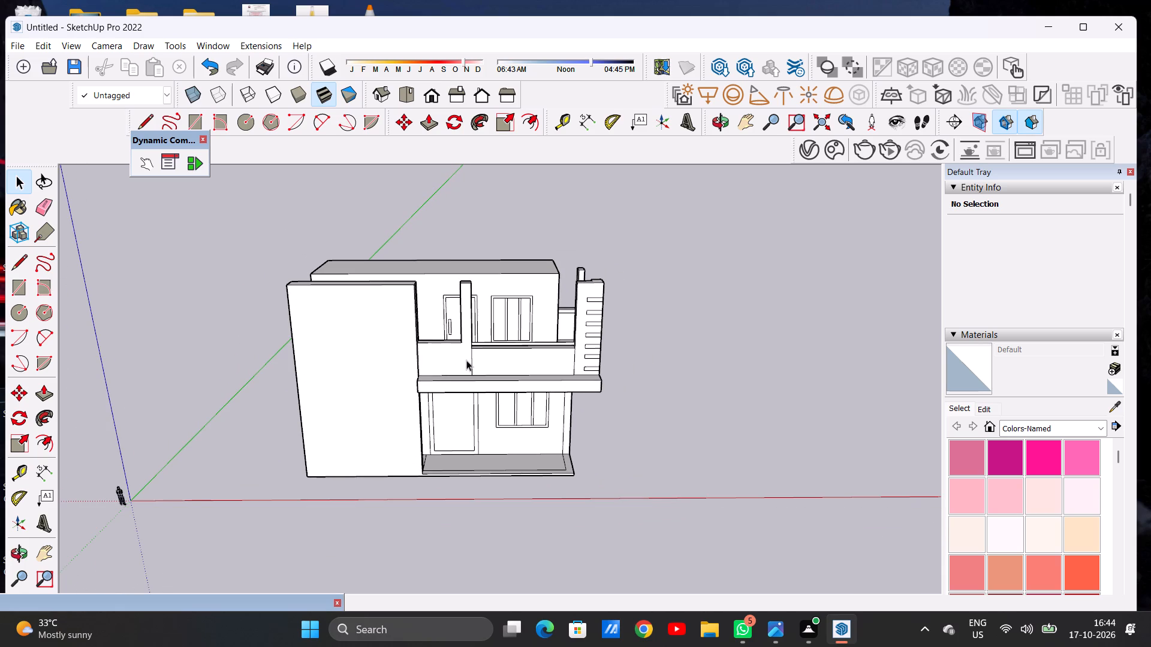
scroll(448, 372, "down", 6)
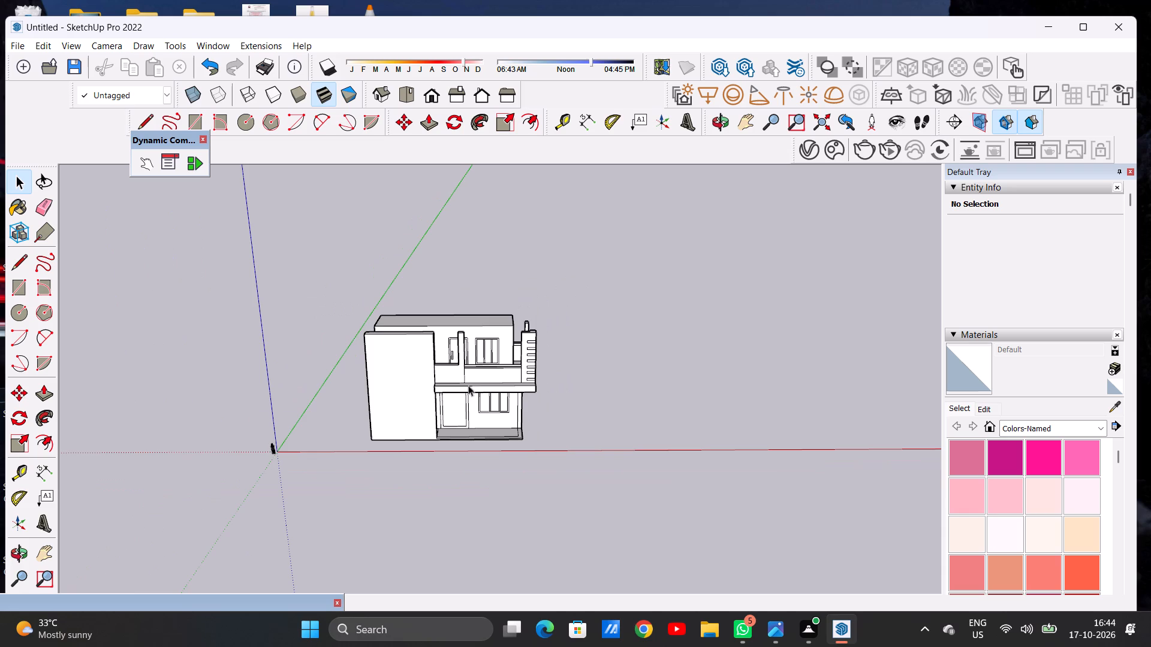
scroll(454, 335, "up", 2)
scroll(454, 335, "down", 1)
scroll(454, 335, "up", 2)
middle_click_drag(489, 360, 498, 343)
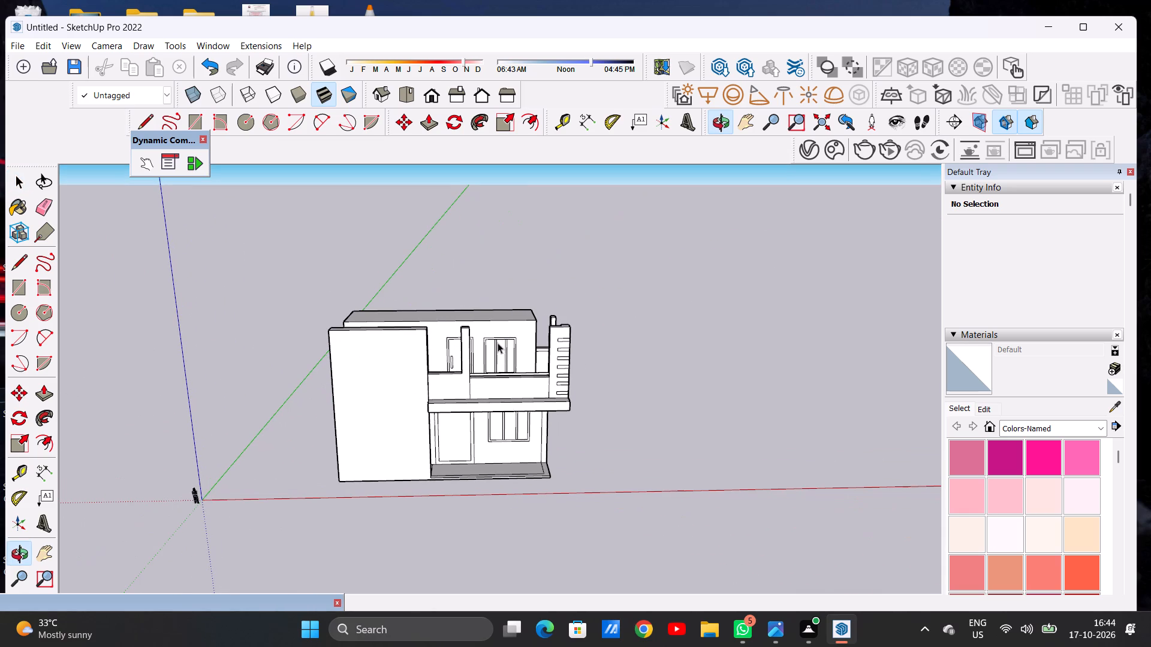
scroll(510, 403, "down", 4)
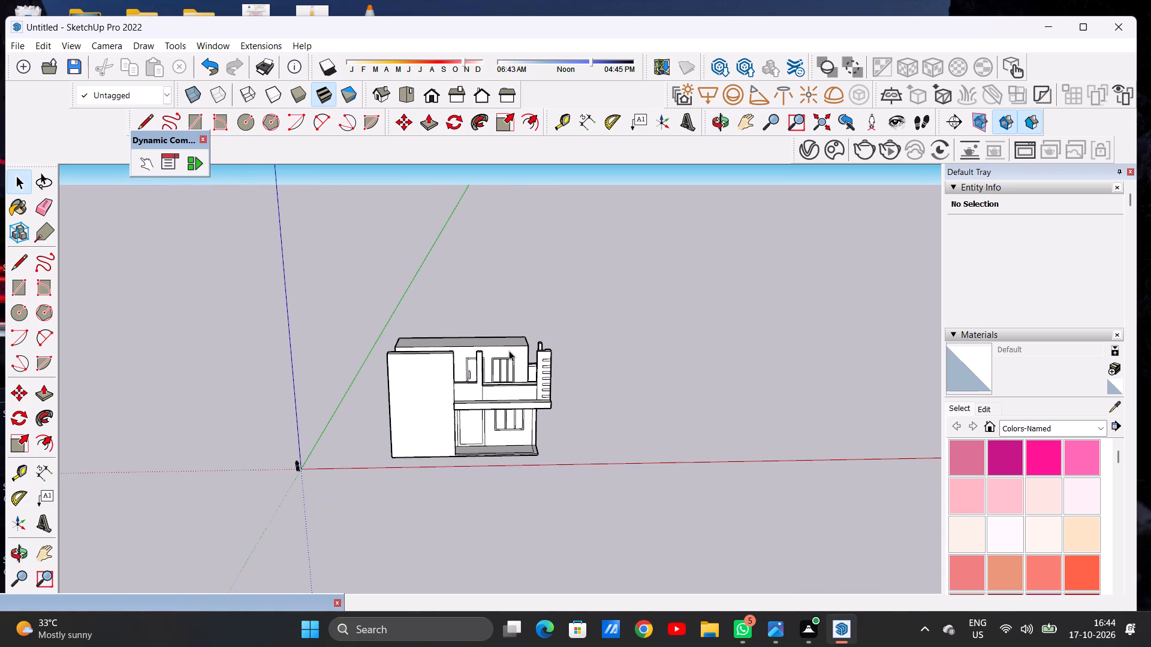
scroll(499, 341, "up", 5)
middle_click_drag(522, 382, 362, 357)
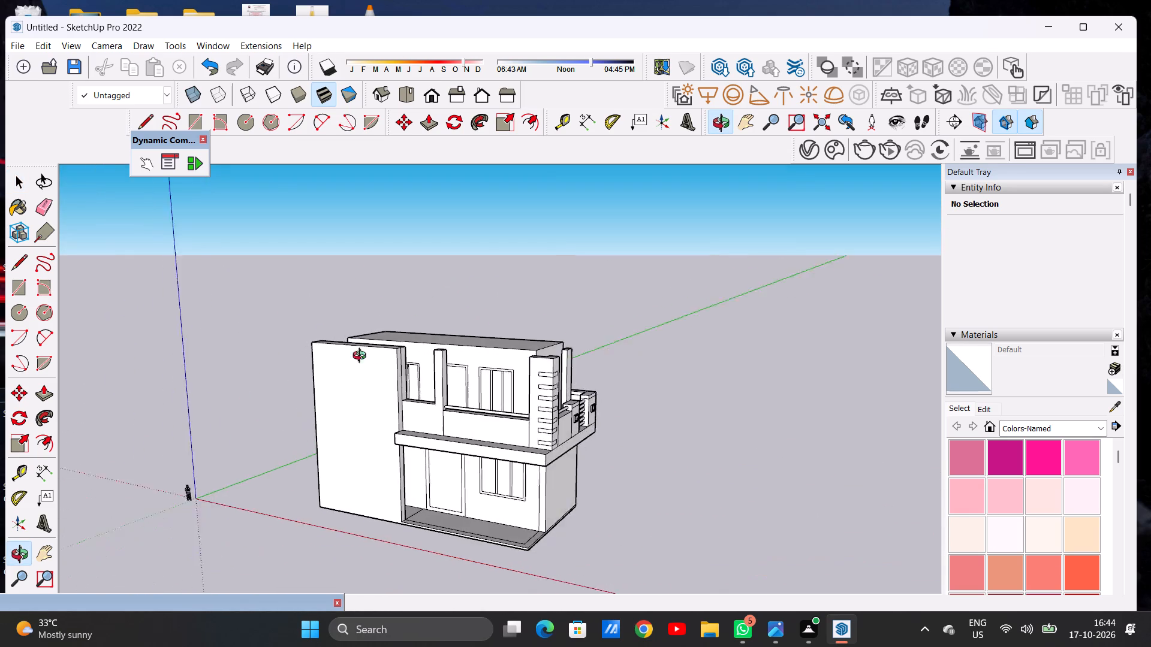
middle_click_drag(362, 357, 488, 355)
middle_click(489, 355)
scroll(508, 383, "down", 4)
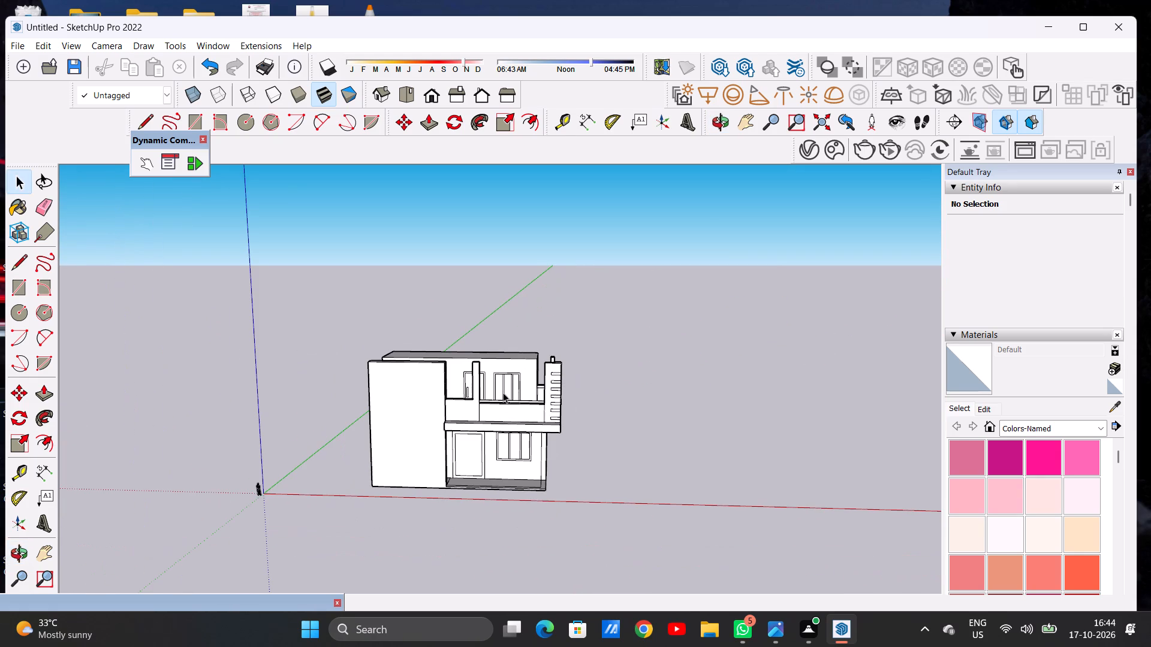
scroll(503, 395, "down", 3)
scroll(483, 425, "up", 5)
scroll(493, 361, "up", 5)
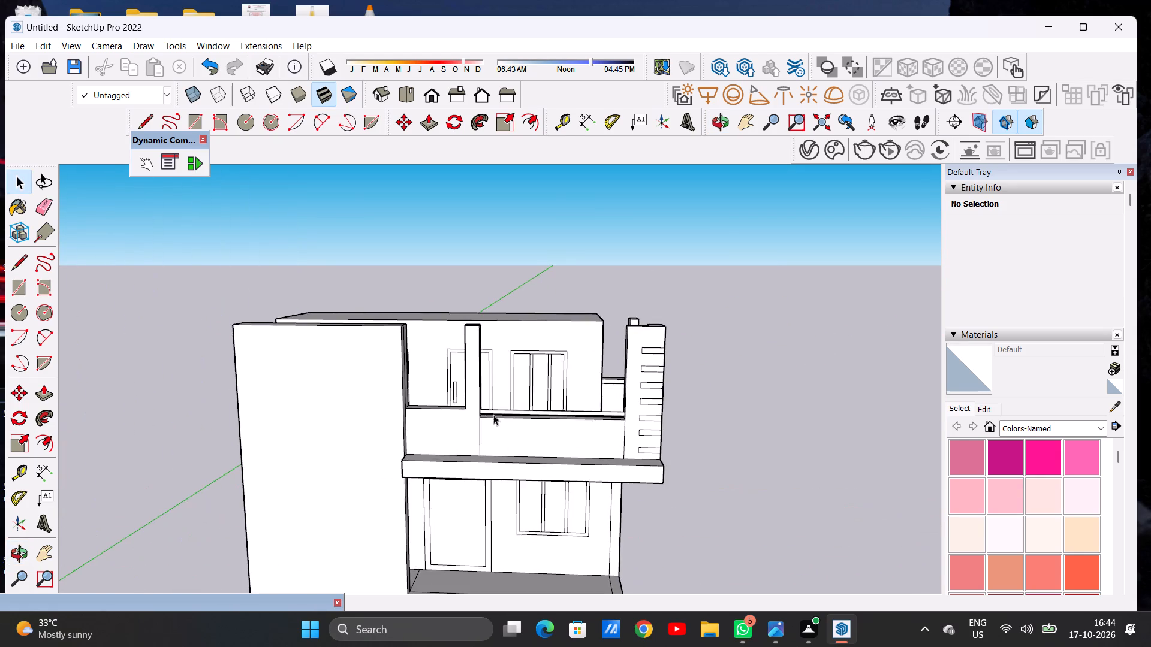
middle_click_drag(493, 412, 481, 352)
middle_click_drag(486, 356, 497, 361)
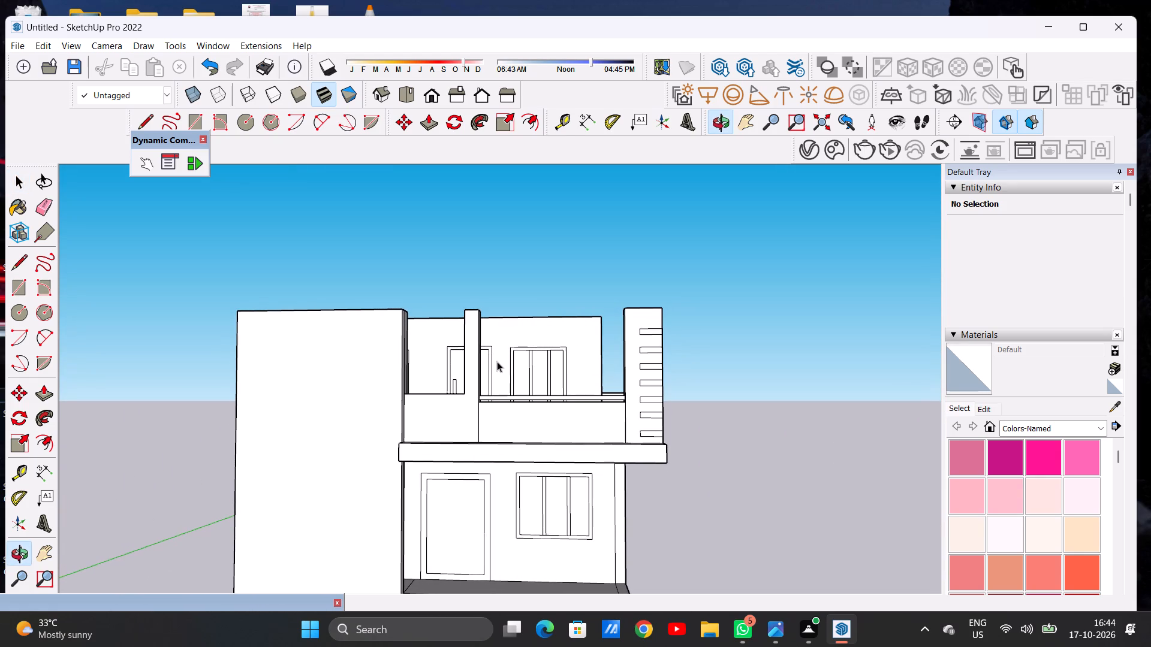
scroll(465, 411, "up", 11)
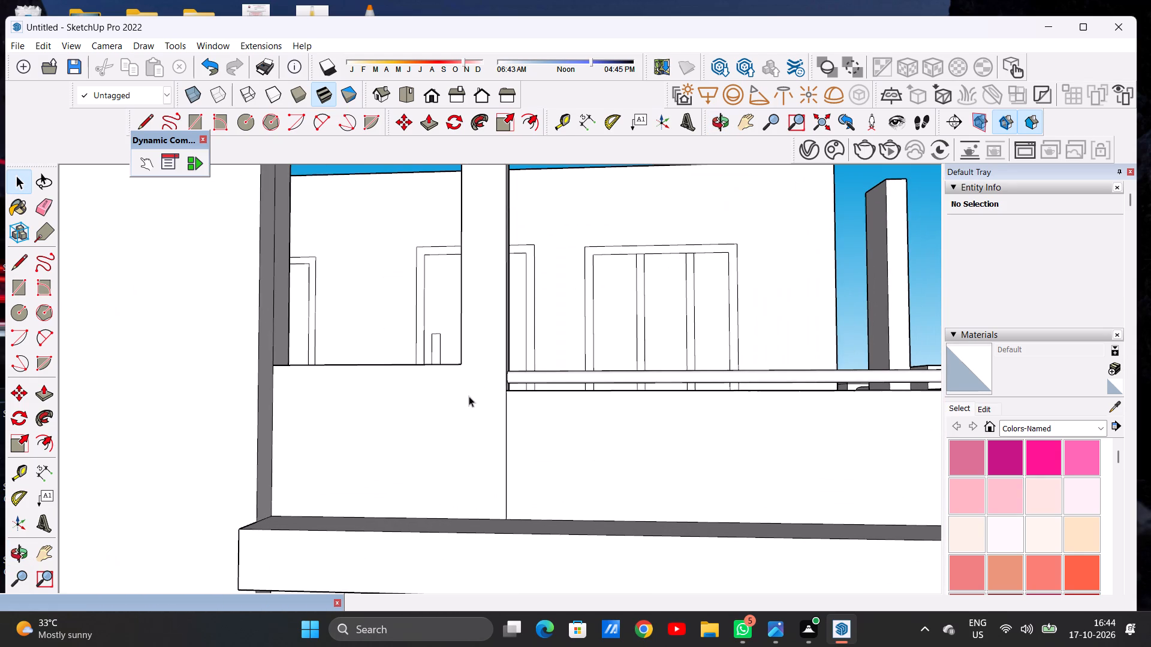
scroll(469, 396, "down", 6)
scroll(526, 383, "down", 7)
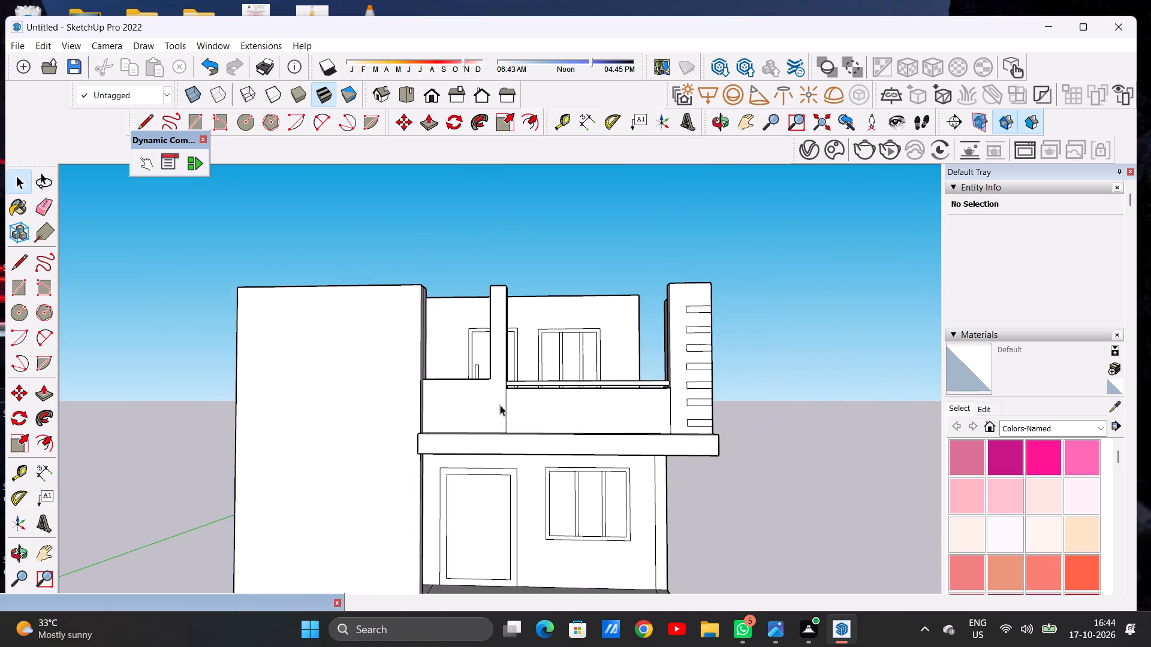
Draw a small square on the front face of the taller parapet block, near the tall solid wall.
scroll(488, 413, "up", 5)
scroll(528, 396, "down", 5)
scroll(462, 418, "up", 5)
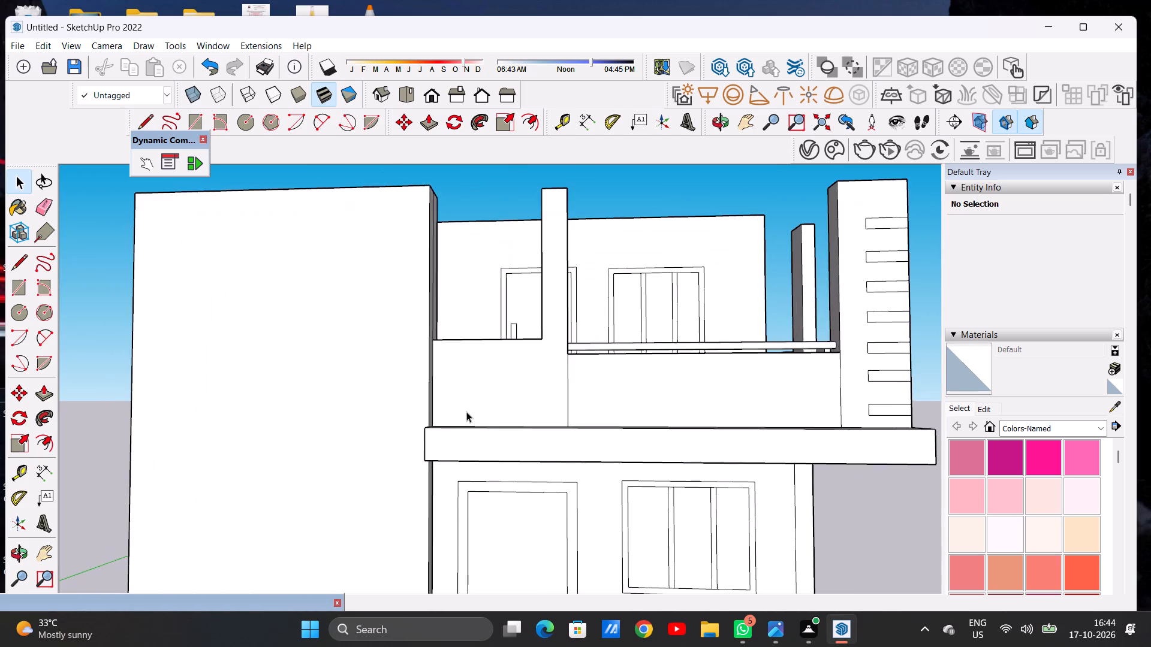
scroll(477, 416, "up", 2)
key("r")
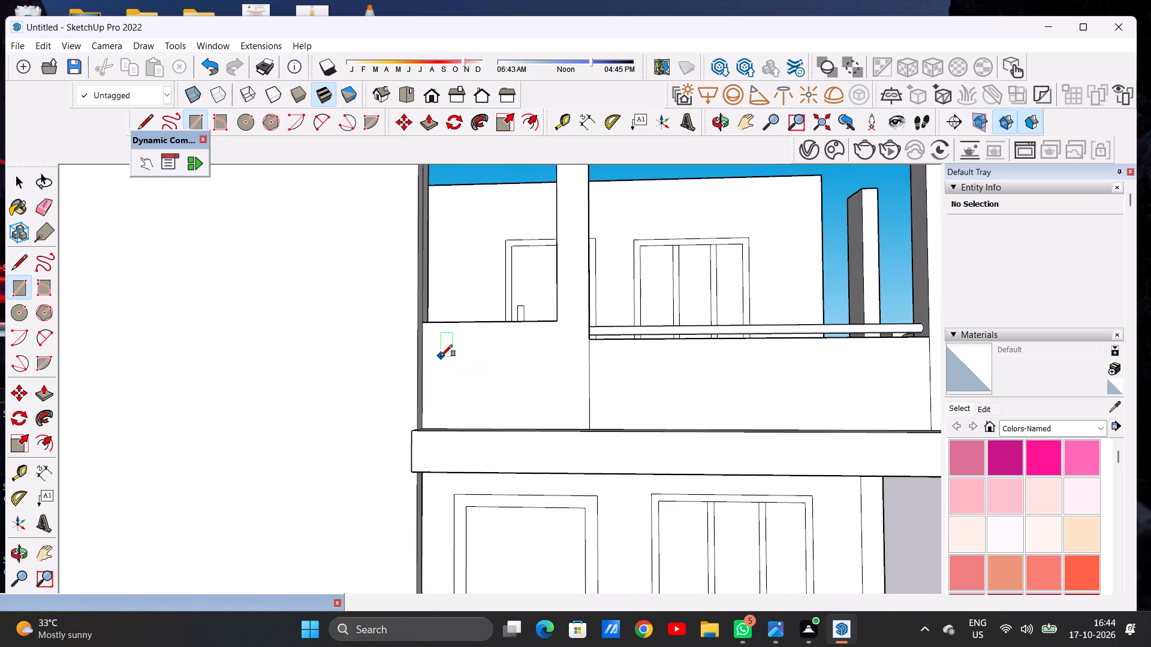
left_click(442, 349)
left_click(489, 392)
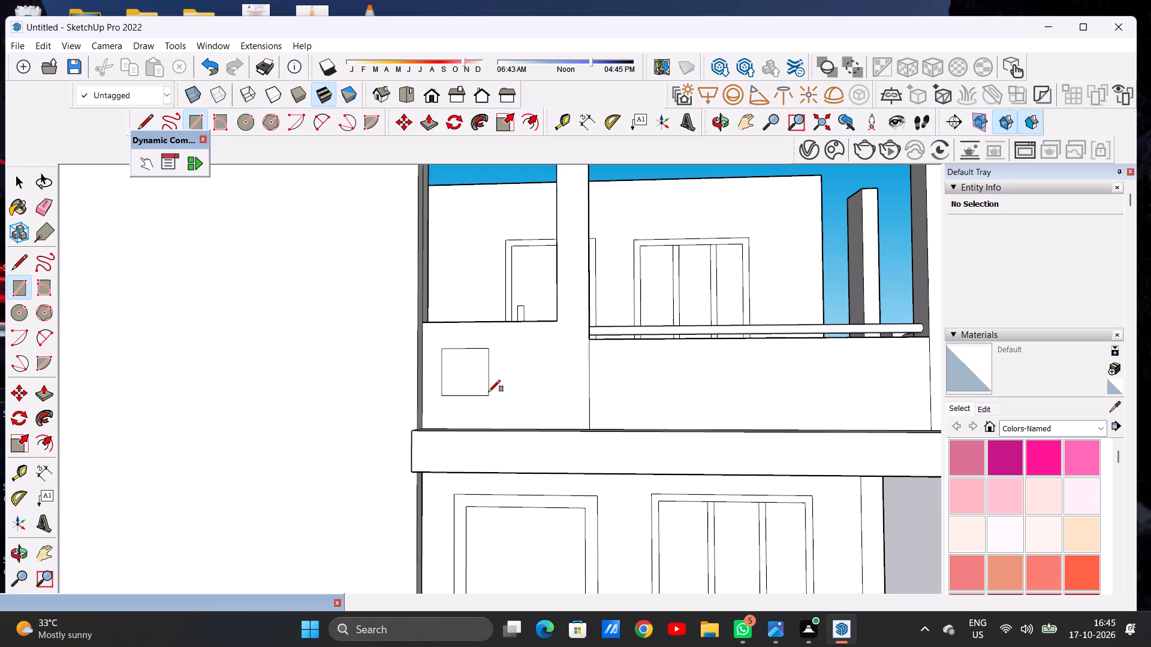
key("space")
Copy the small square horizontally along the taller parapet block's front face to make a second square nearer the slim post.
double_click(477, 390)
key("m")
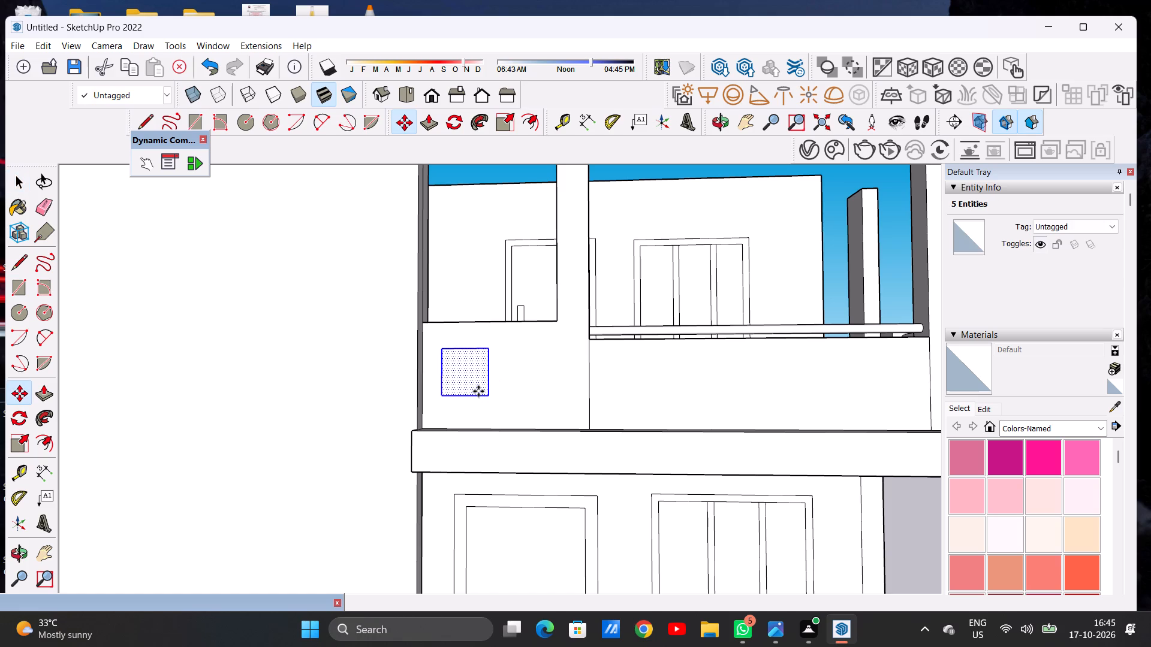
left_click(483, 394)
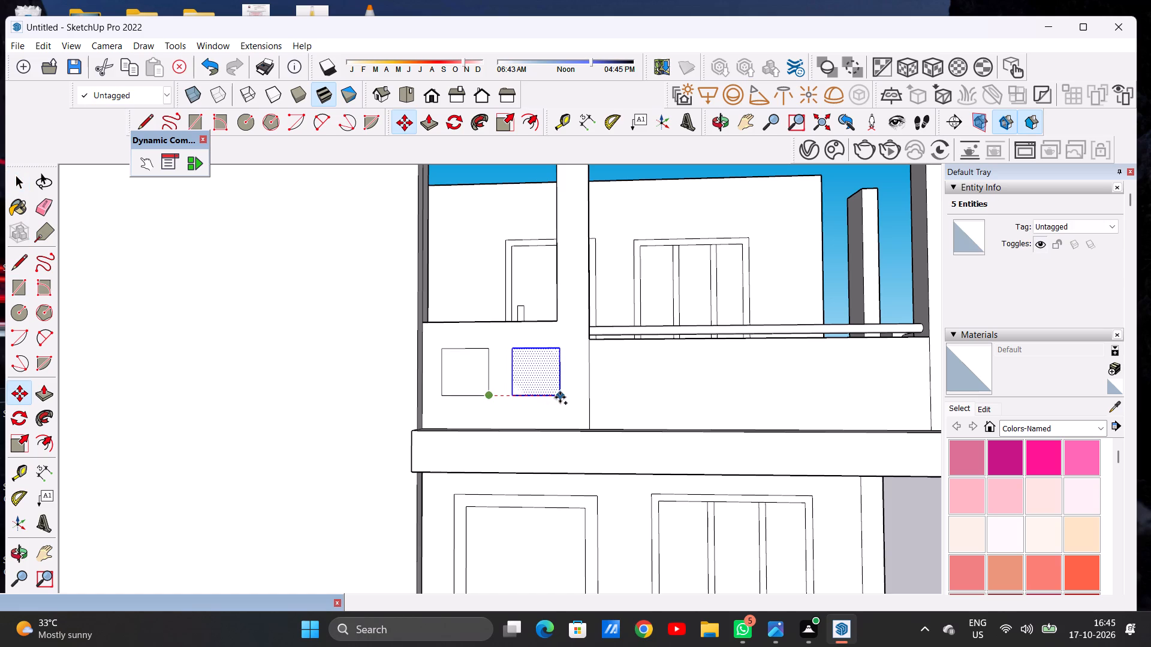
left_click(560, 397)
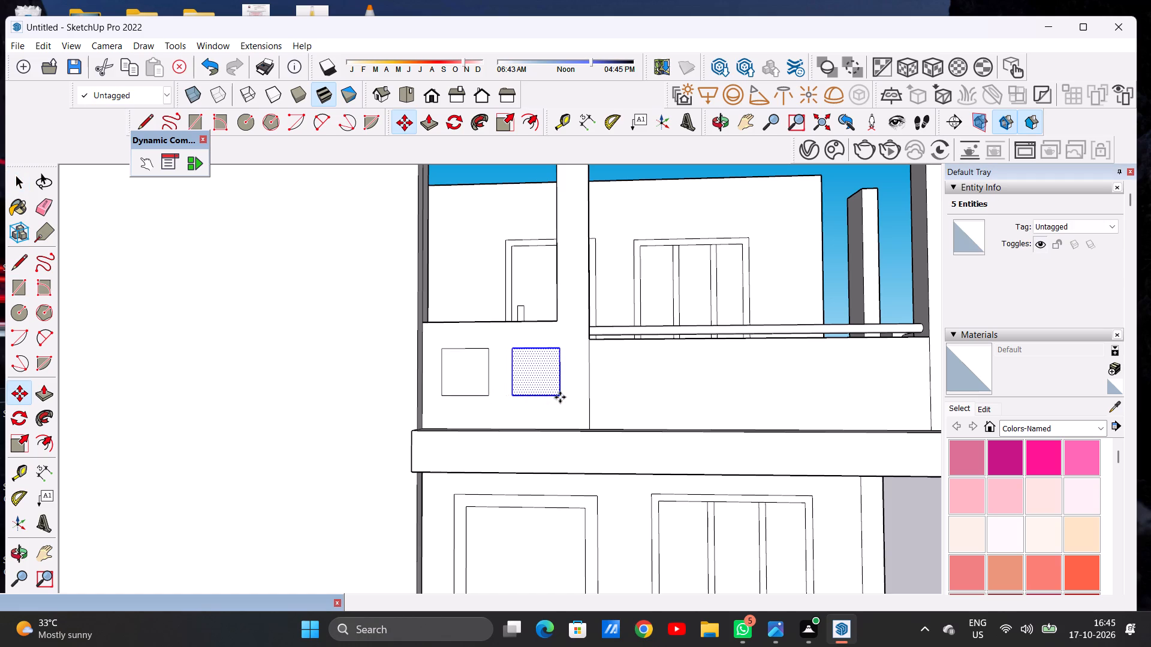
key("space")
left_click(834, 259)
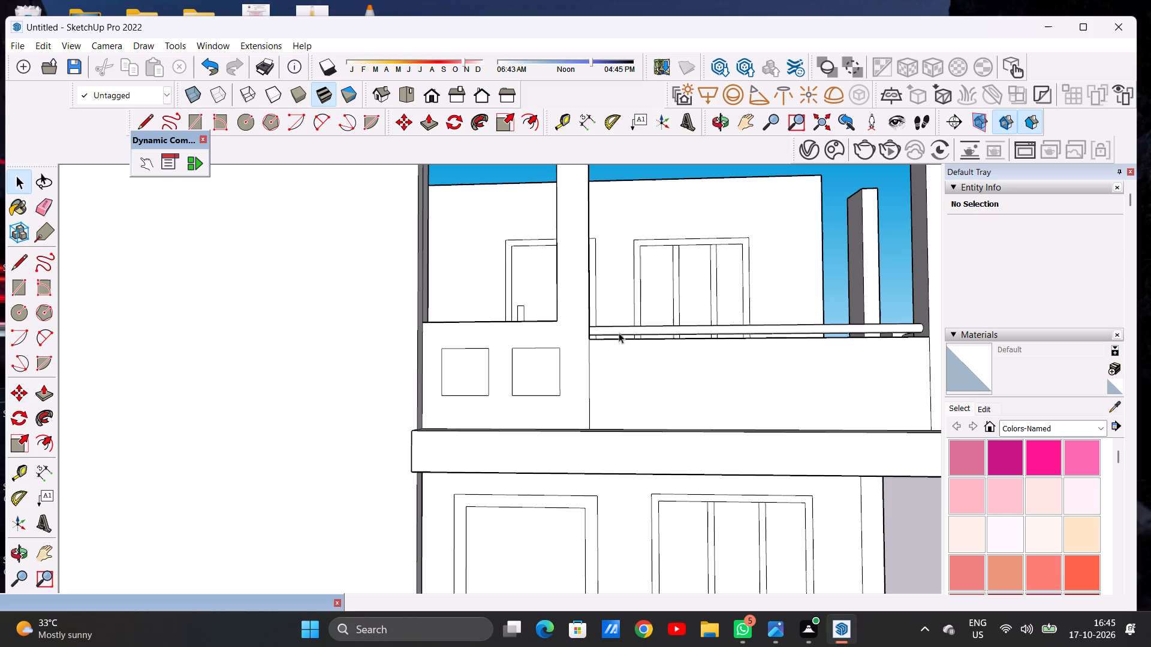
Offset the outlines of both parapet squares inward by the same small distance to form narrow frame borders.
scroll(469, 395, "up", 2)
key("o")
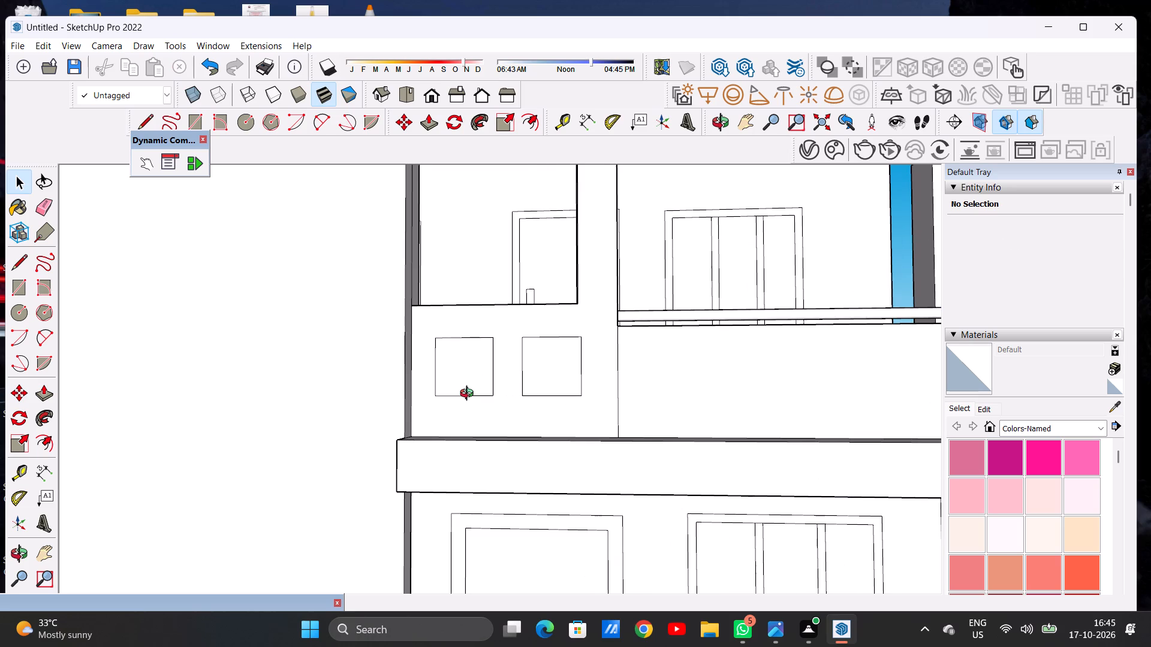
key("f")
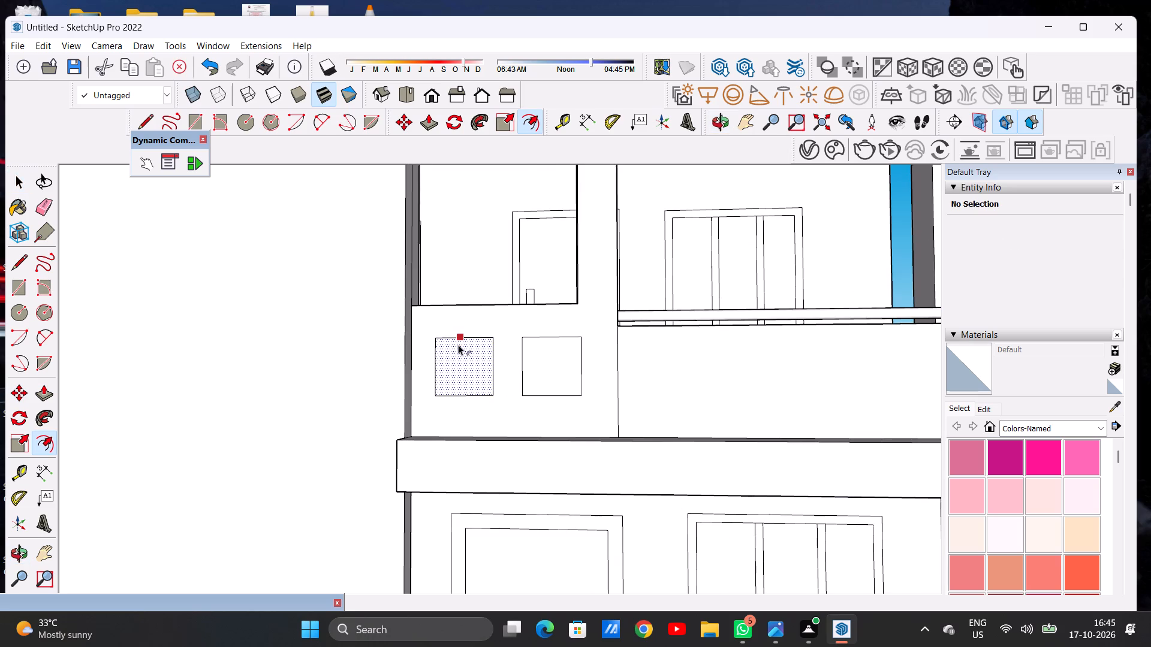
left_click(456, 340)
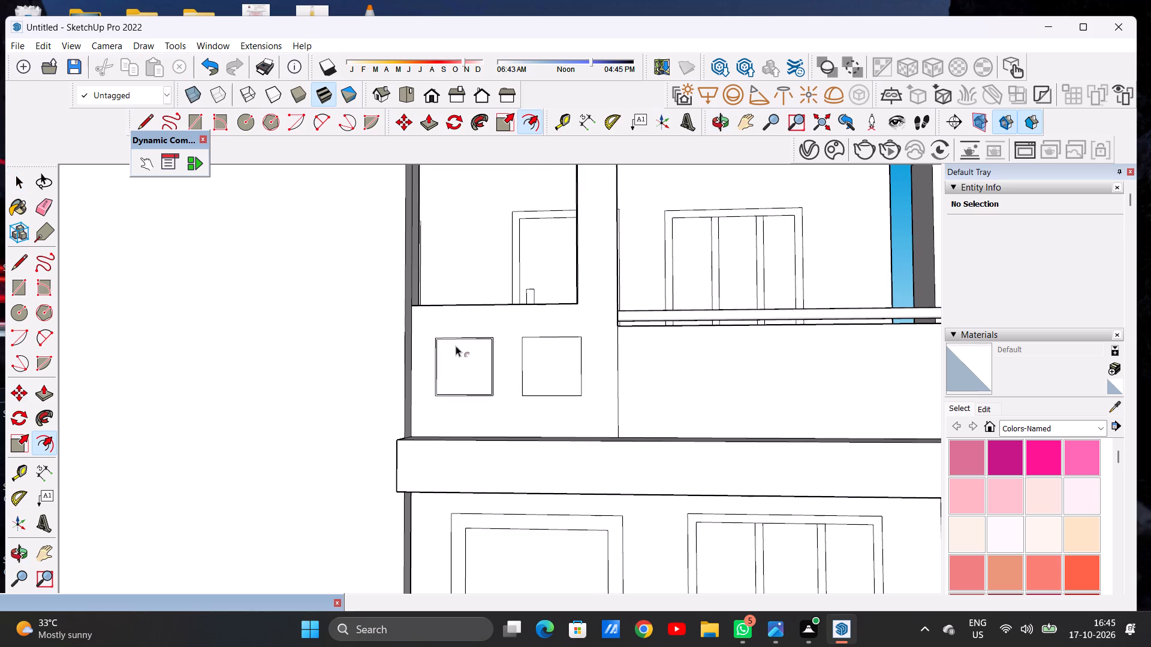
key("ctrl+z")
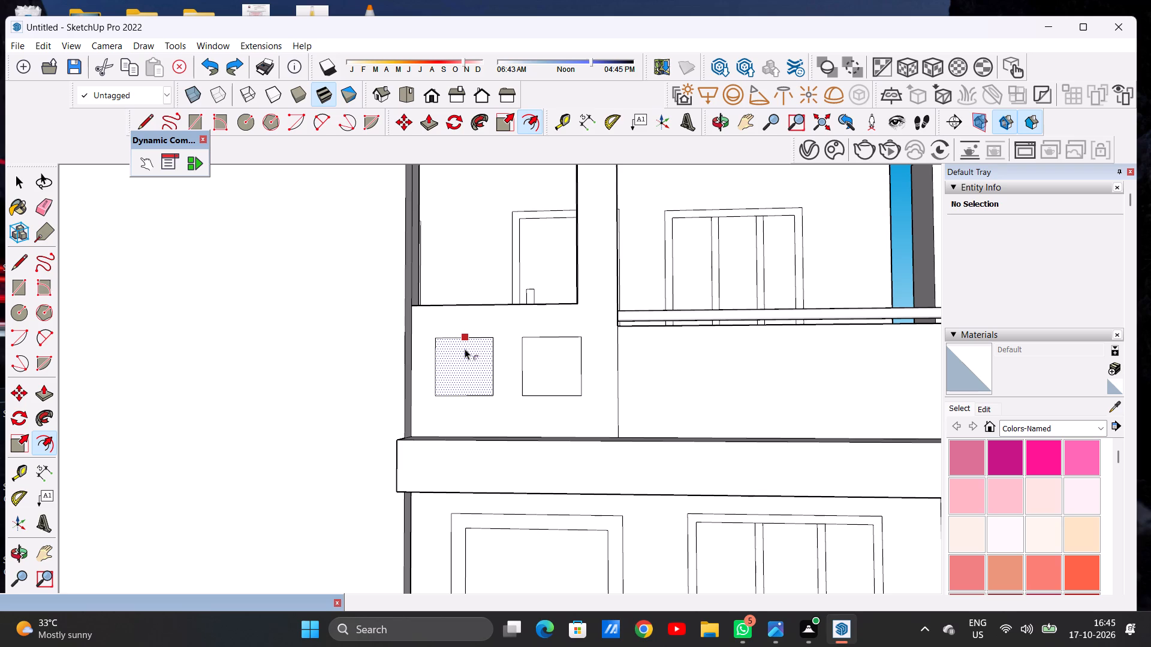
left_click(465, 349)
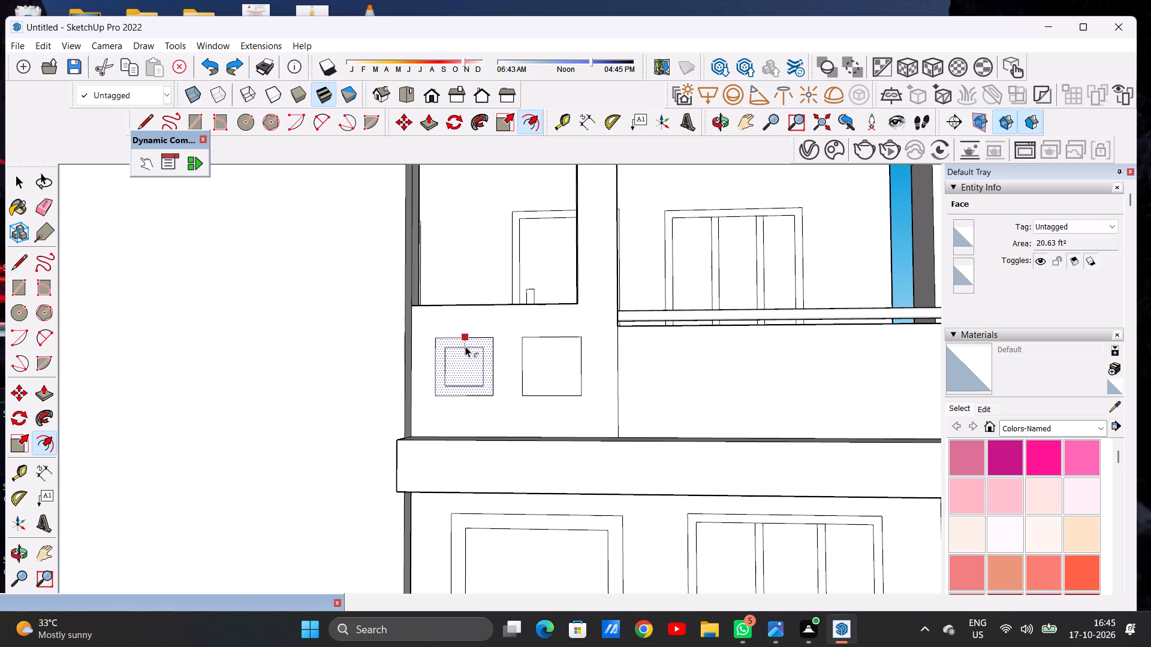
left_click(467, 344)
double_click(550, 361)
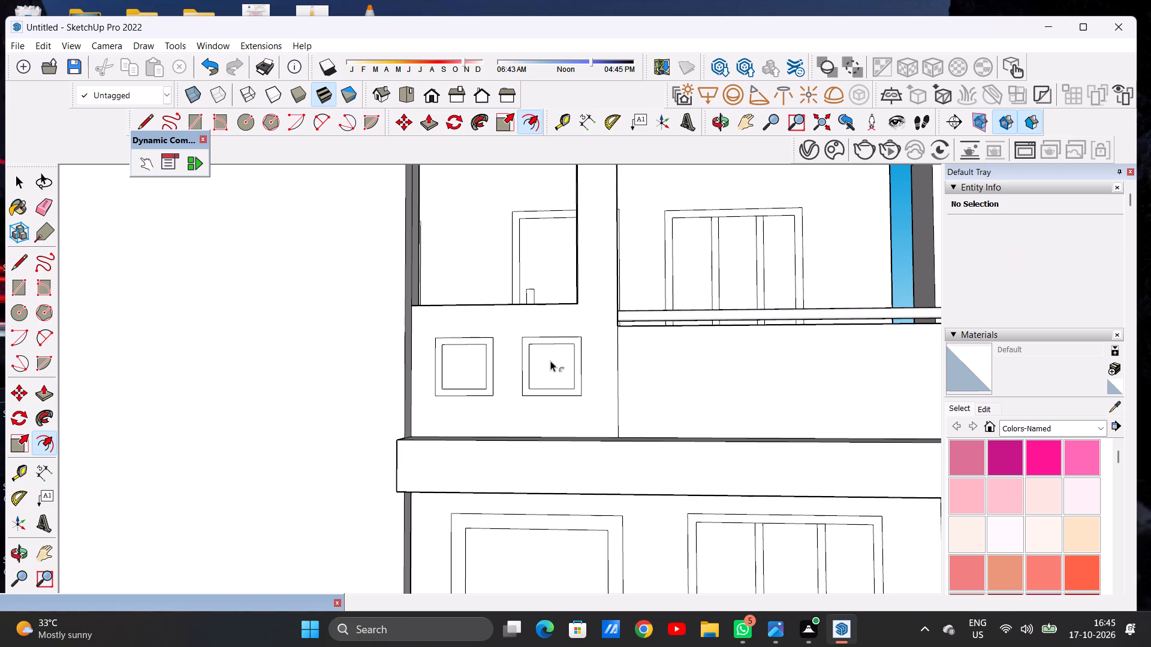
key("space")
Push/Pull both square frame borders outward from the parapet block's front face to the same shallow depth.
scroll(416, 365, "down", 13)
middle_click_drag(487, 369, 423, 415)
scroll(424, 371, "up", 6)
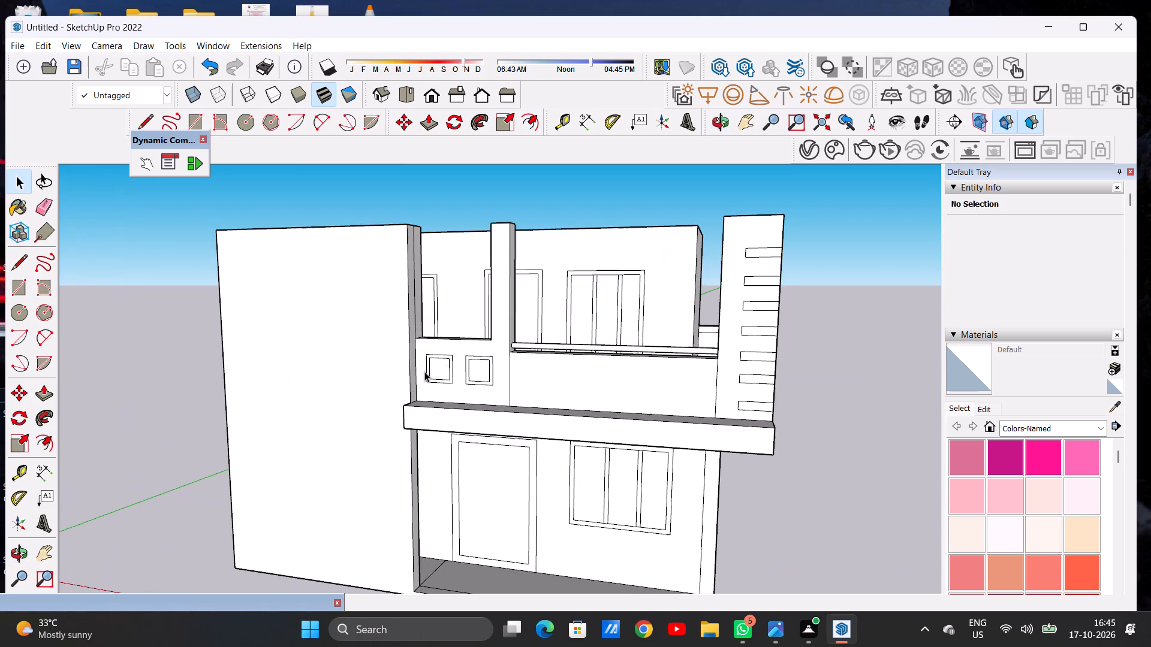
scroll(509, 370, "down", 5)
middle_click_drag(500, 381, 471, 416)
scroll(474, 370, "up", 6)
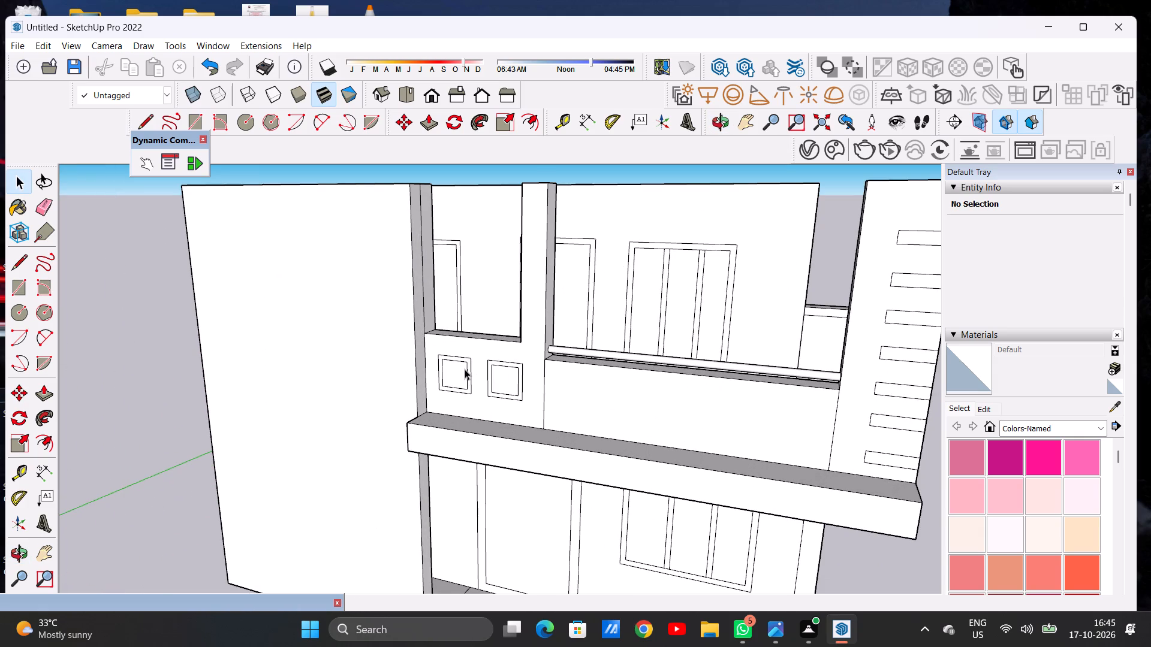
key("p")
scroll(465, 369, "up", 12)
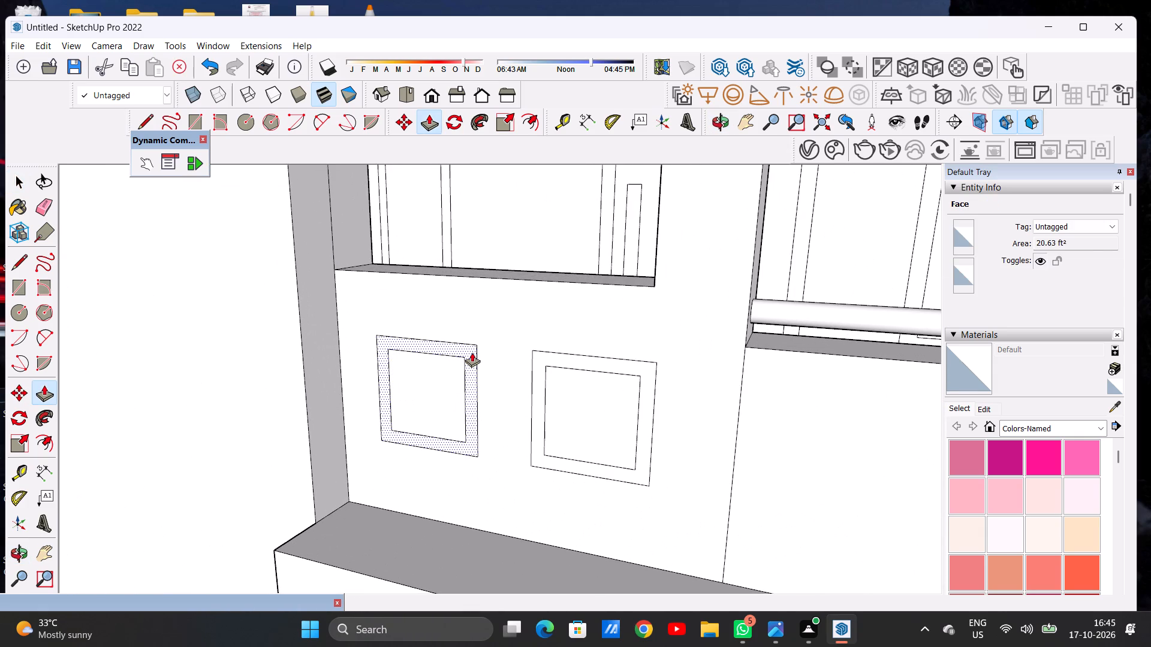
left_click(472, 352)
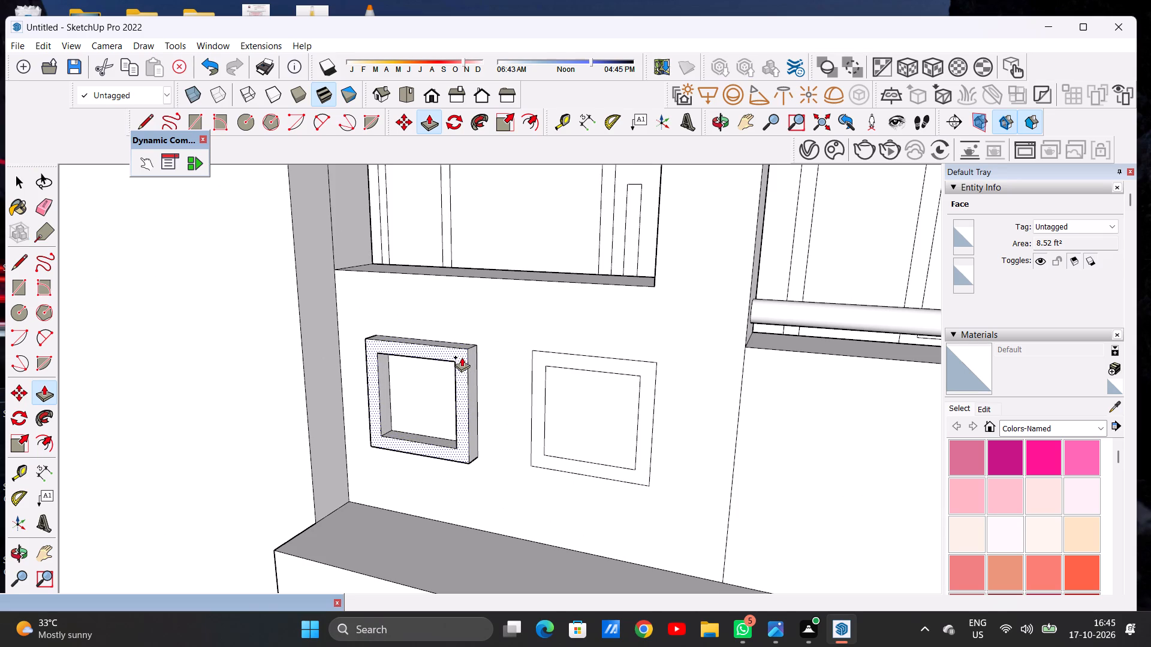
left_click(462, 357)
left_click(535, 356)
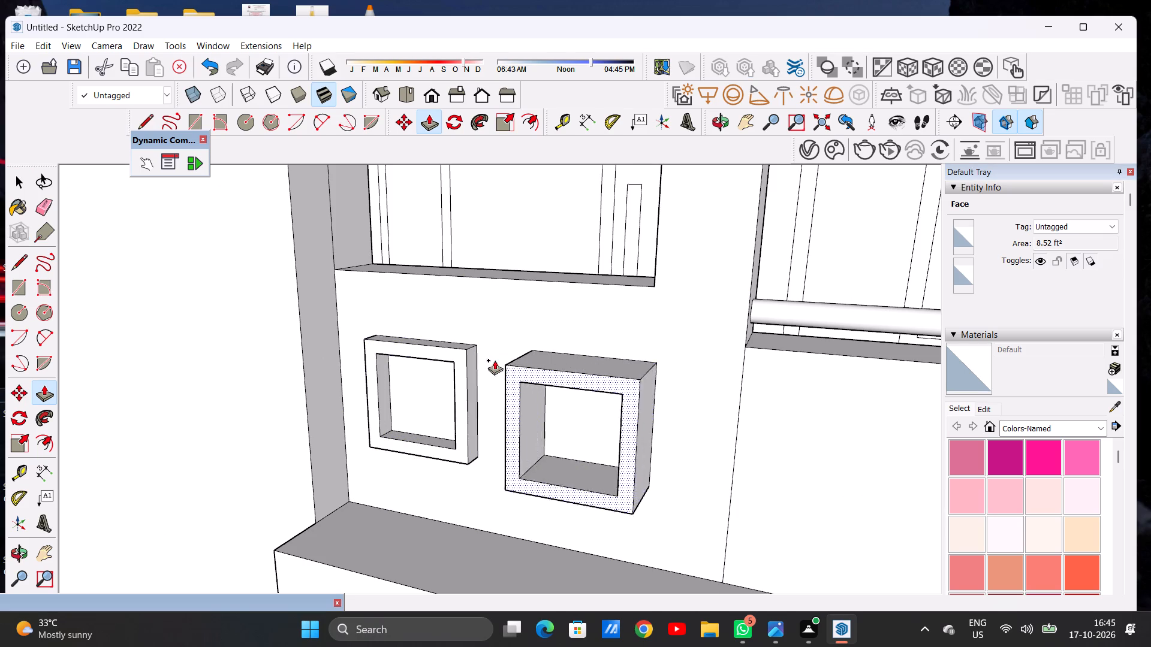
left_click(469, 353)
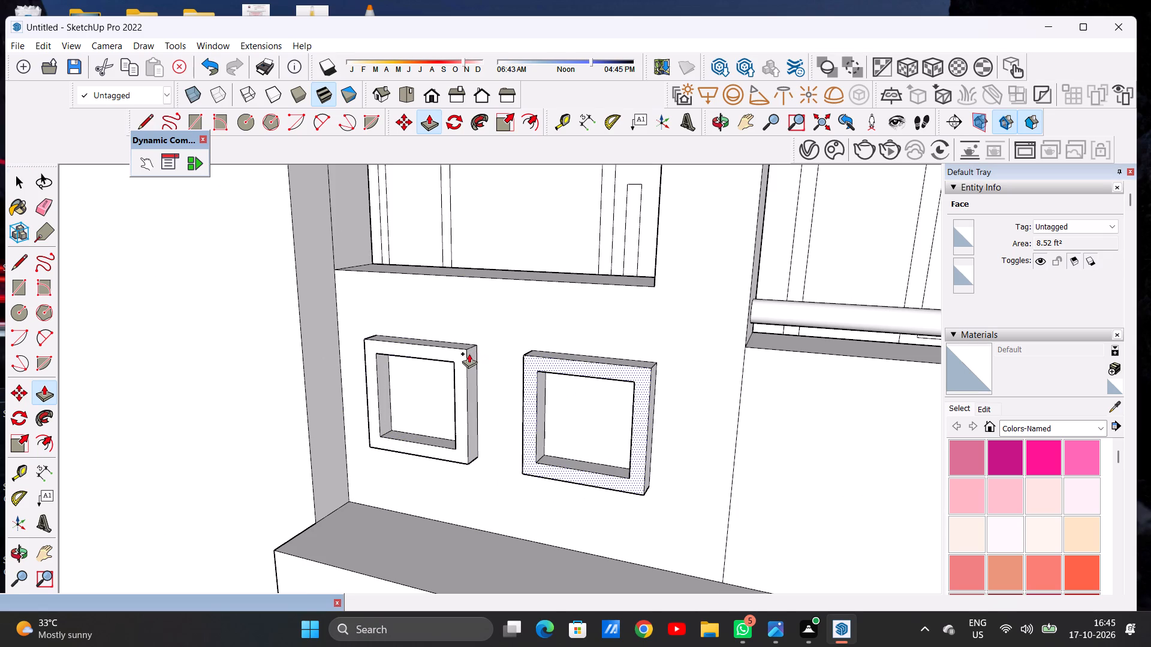
Examine the front elevation with the two projecting square frames from near and far and at different heights.
key("space")
scroll(601, 361, "down", 18)
middle_click_drag(519, 370, 581, 356)
scroll(546, 361, "down", 6)
middle_click_drag(561, 342, 567, 329)
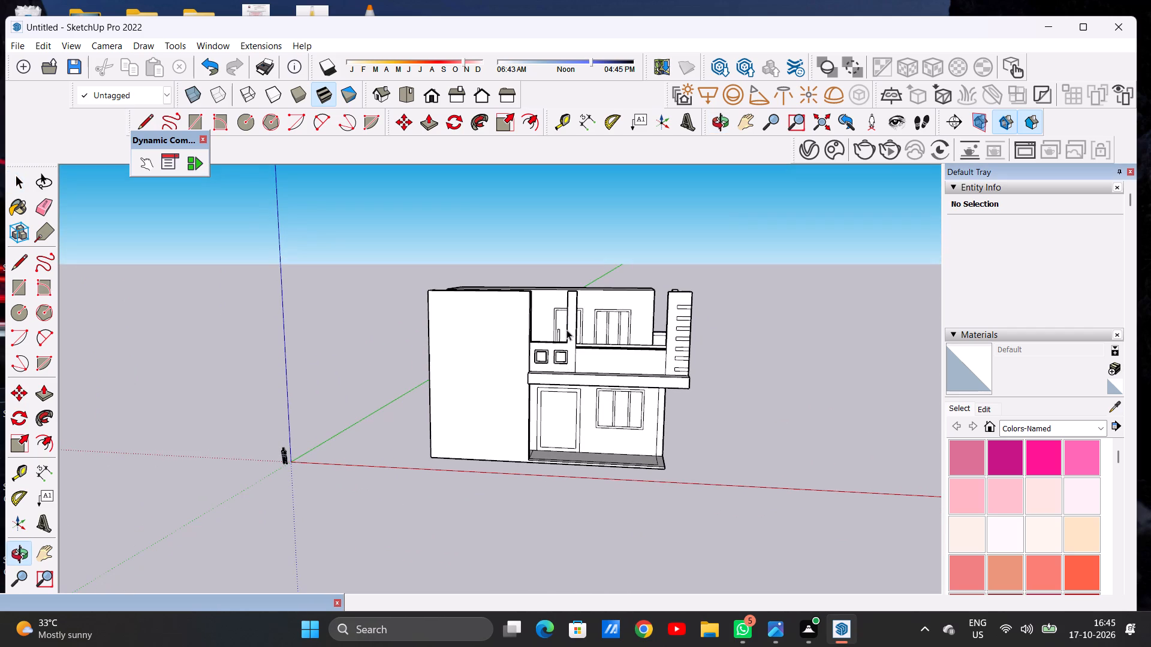
scroll(571, 370, "down", 4)
scroll(571, 367, "up", 3)
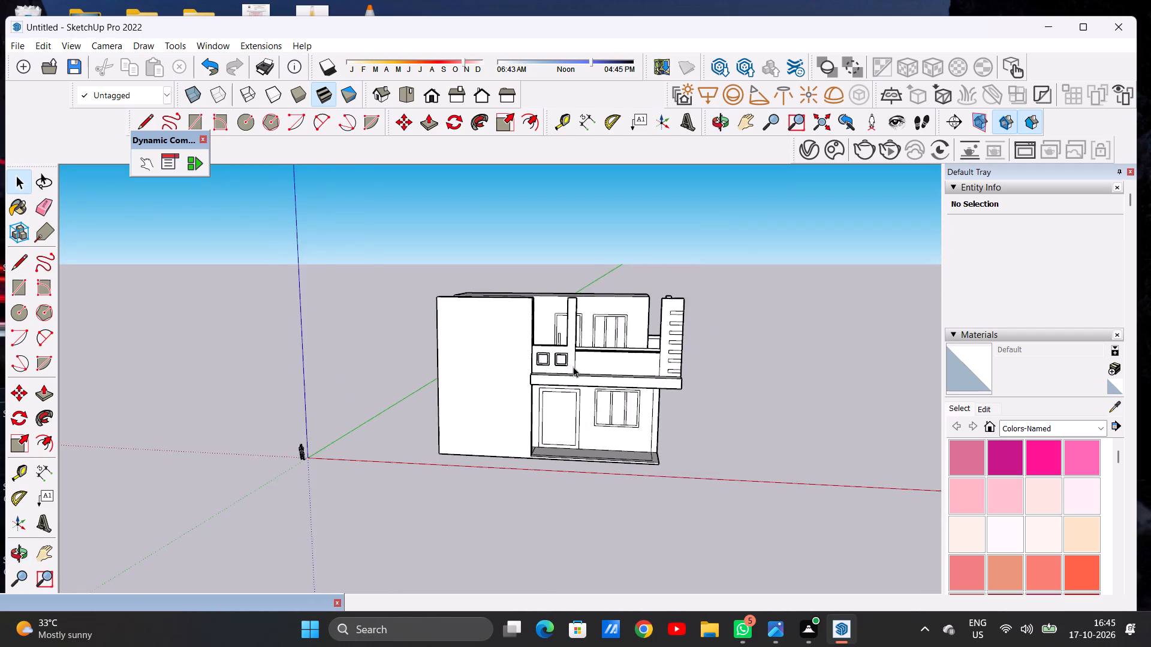
scroll(574, 366, "up", 4)
scroll(667, 364, "up", 5)
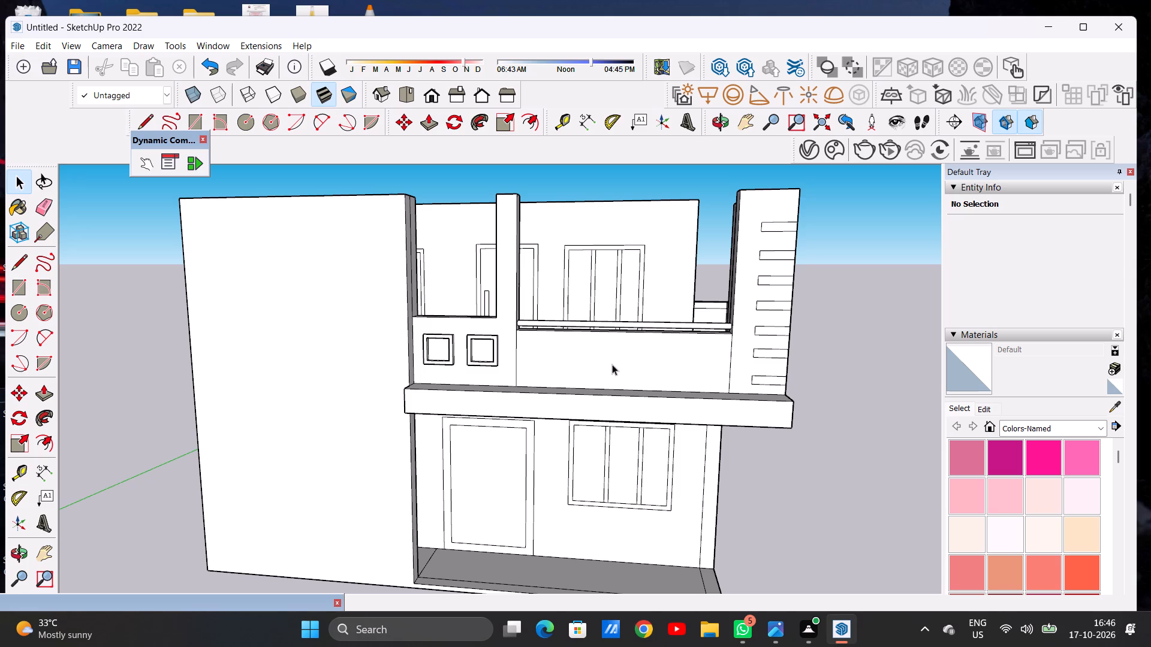
scroll(513, 409, "down", 4)
scroll(526, 403, "up", 2)
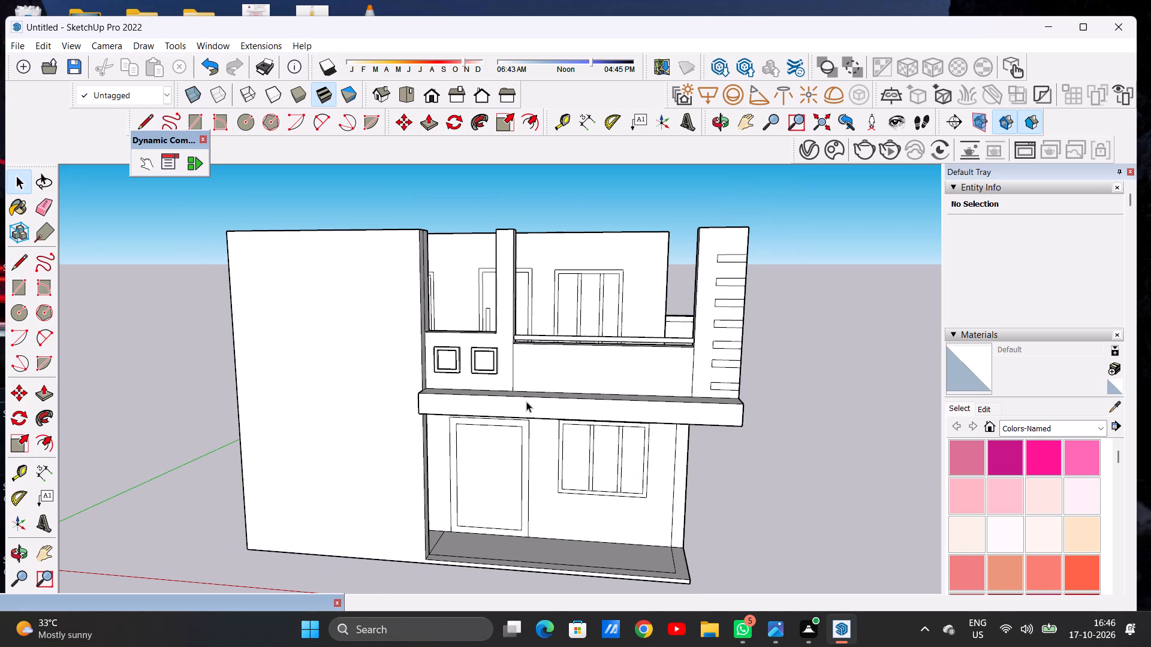
scroll(526, 371, "up", 5)
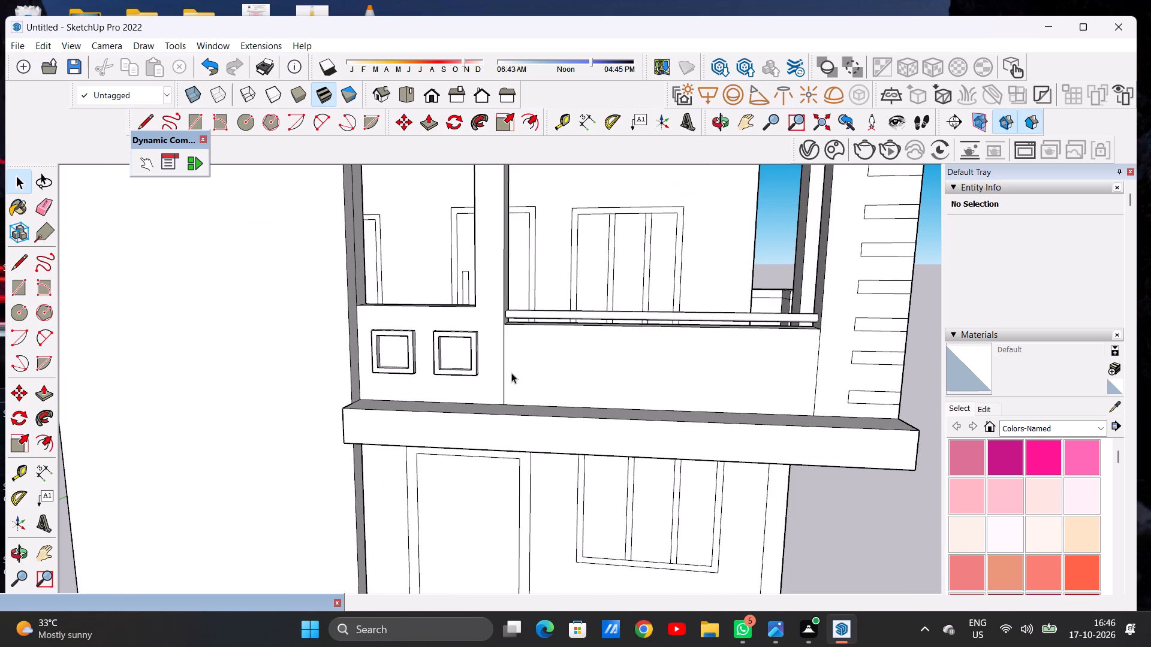
scroll(511, 373, "down", 9)
scroll(597, 362, "down", 3)
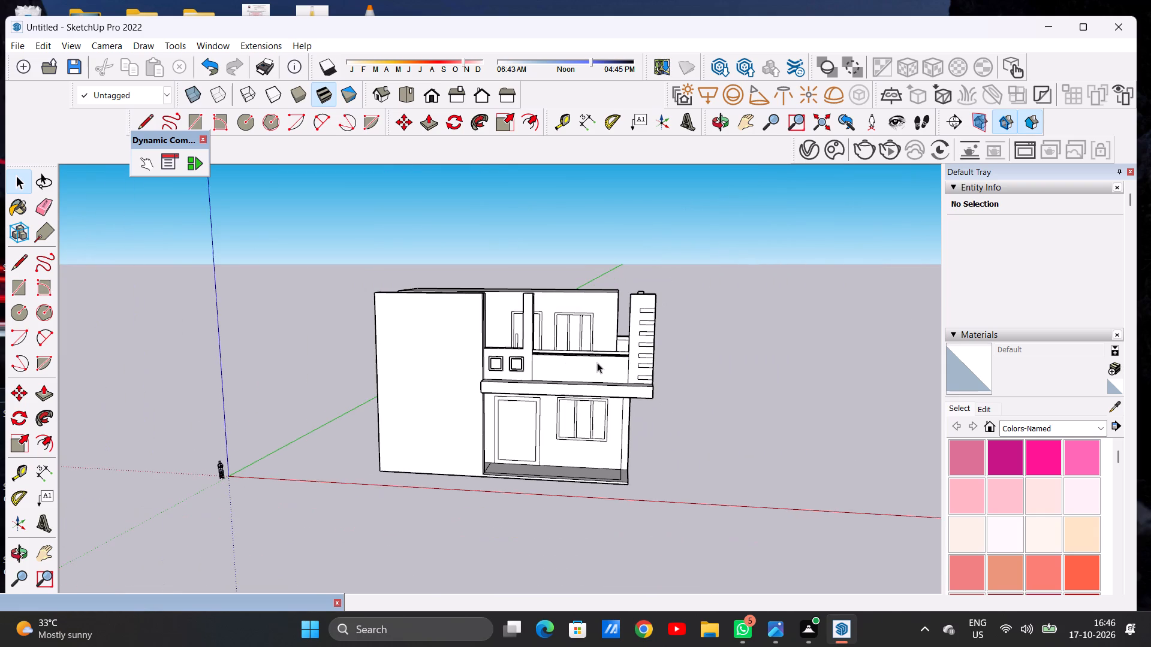
middle_click_drag(679, 355, 707, 366)
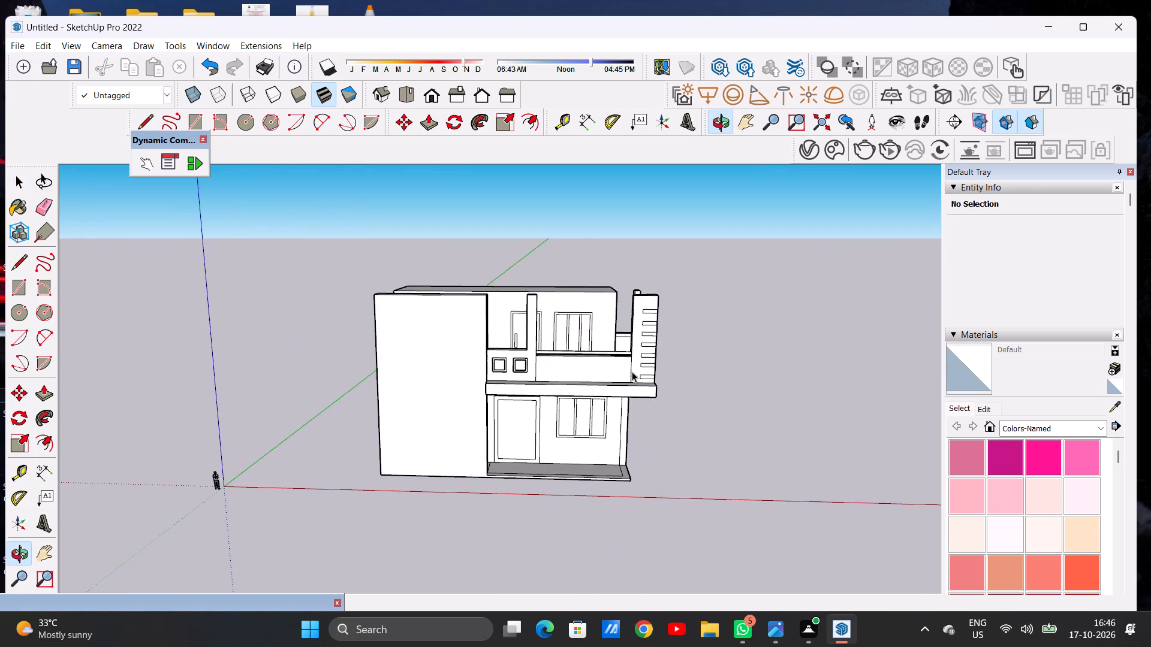
middle_click_drag(591, 392, 590, 355)
scroll(591, 355, "up", 4)
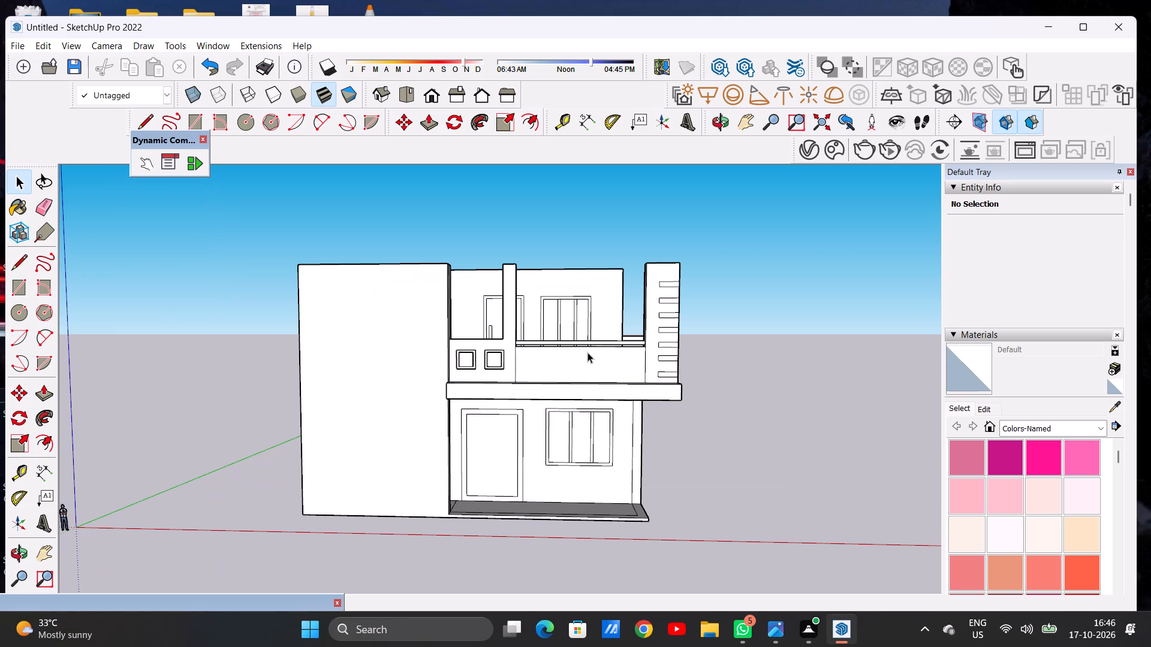
scroll(567, 371, "down", 6)
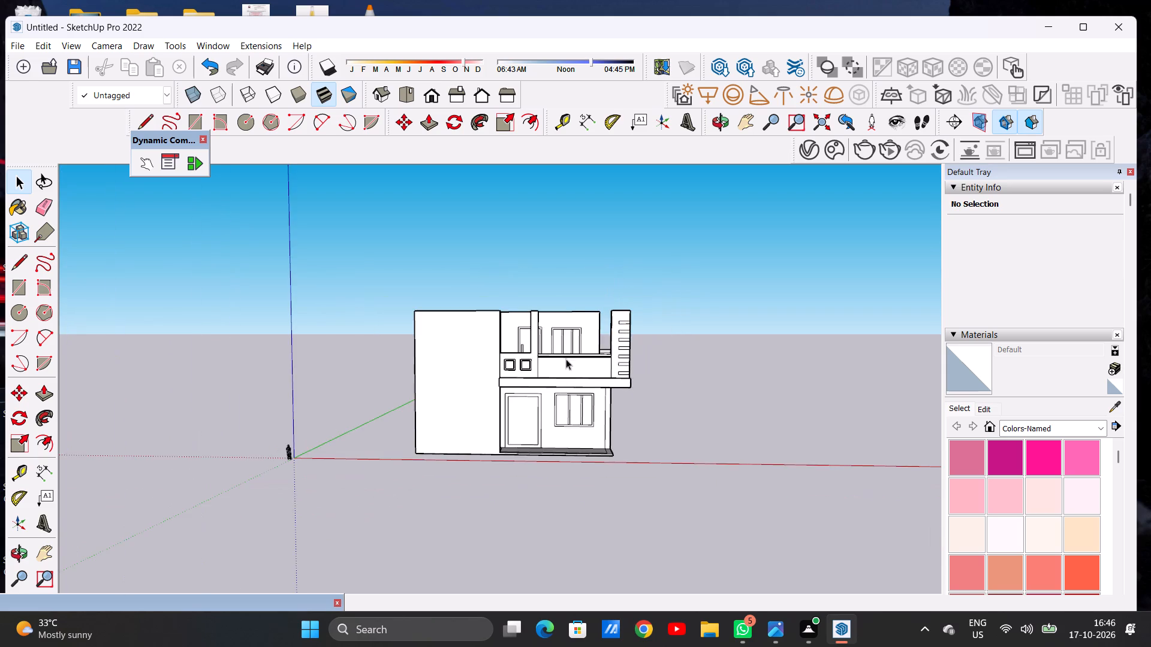
middle_click(566, 359)
scroll(586, 370, "up", 8)
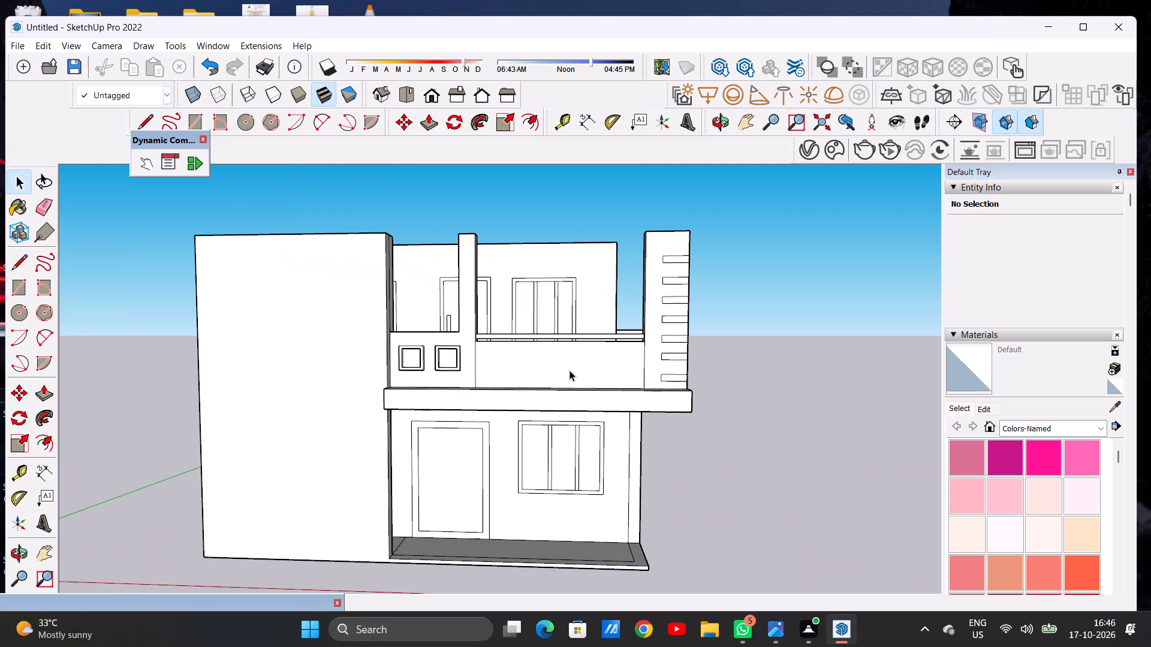
scroll(546, 382, "down", 4)
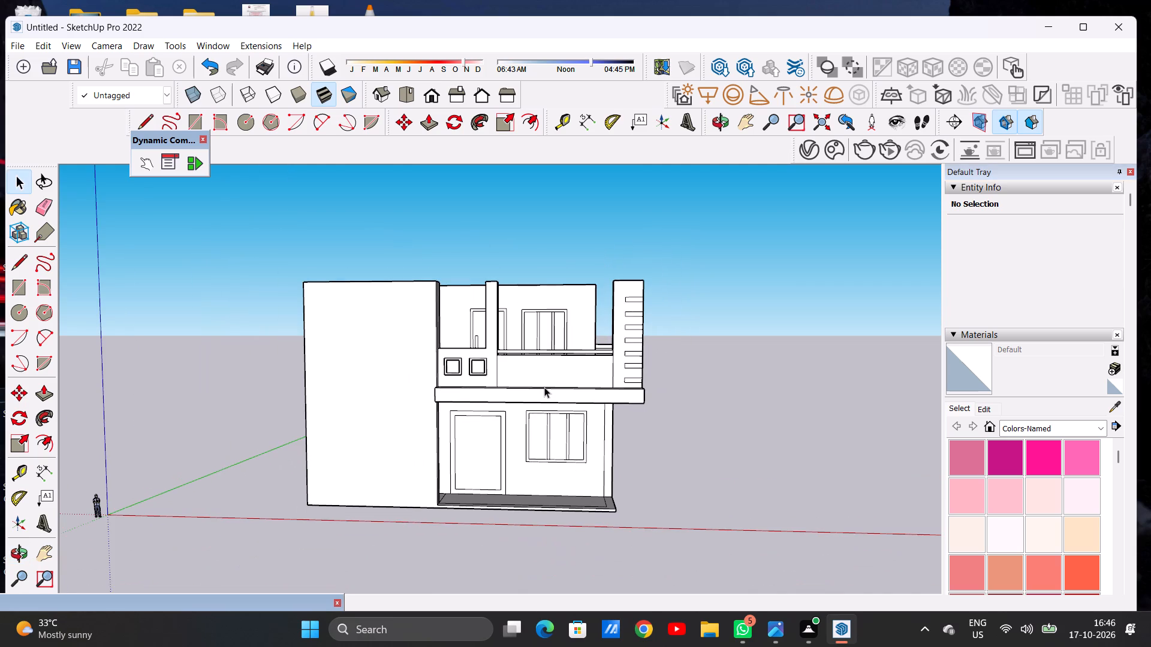
scroll(484, 379, "up", 5)
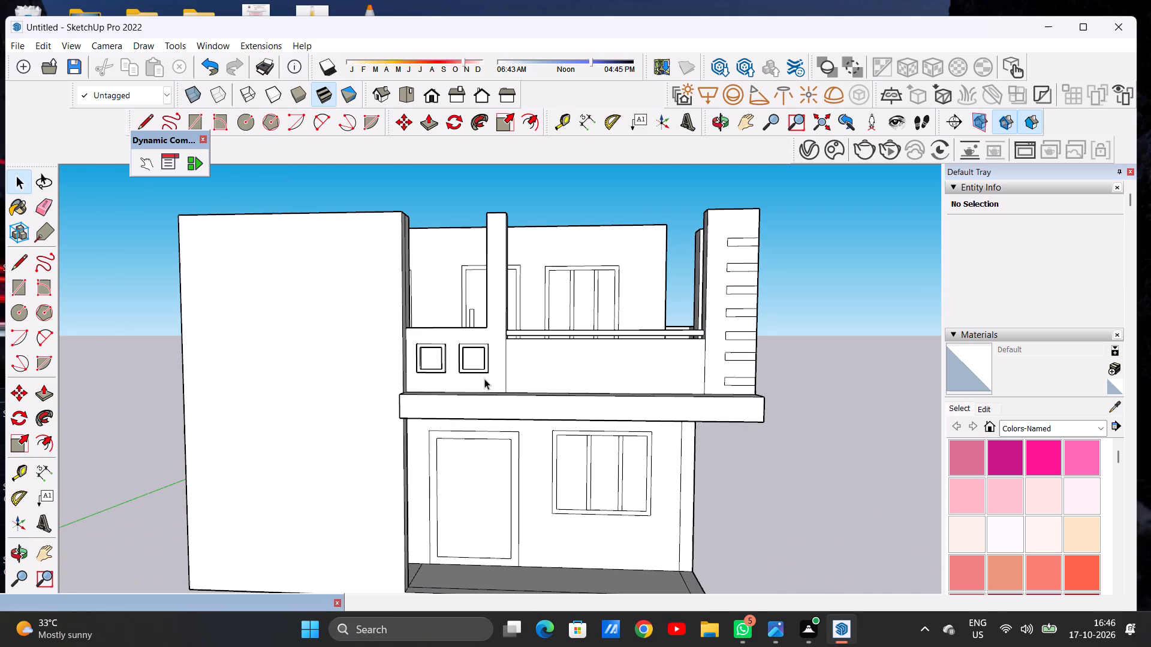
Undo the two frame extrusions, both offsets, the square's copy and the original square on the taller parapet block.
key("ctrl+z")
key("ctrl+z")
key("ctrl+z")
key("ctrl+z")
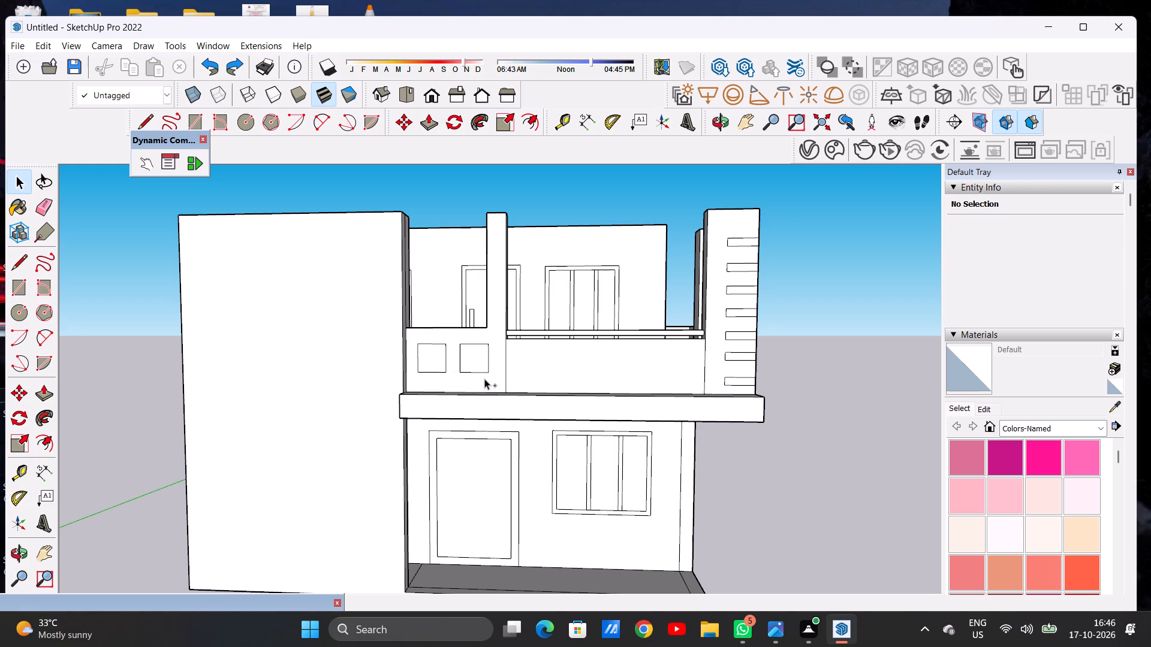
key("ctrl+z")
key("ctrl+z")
Draw a small rectangle, slightly wider than tall, on the taller parapet block's front face near the tall solid wall.
scroll(412, 387, "up", 3)
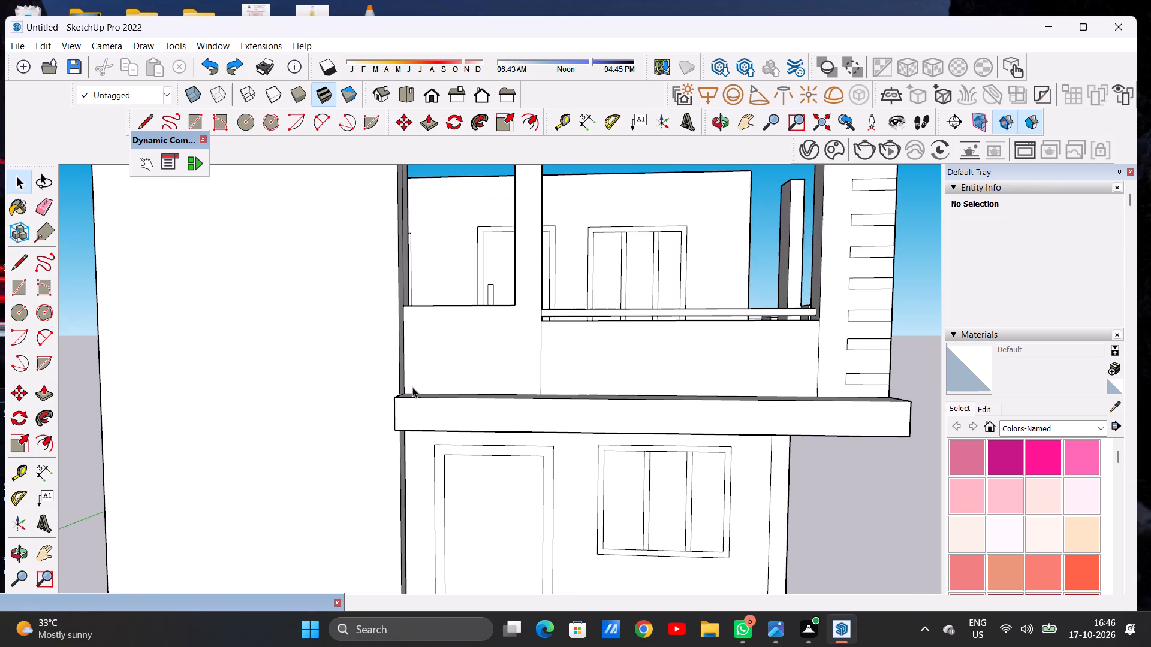
key("r")
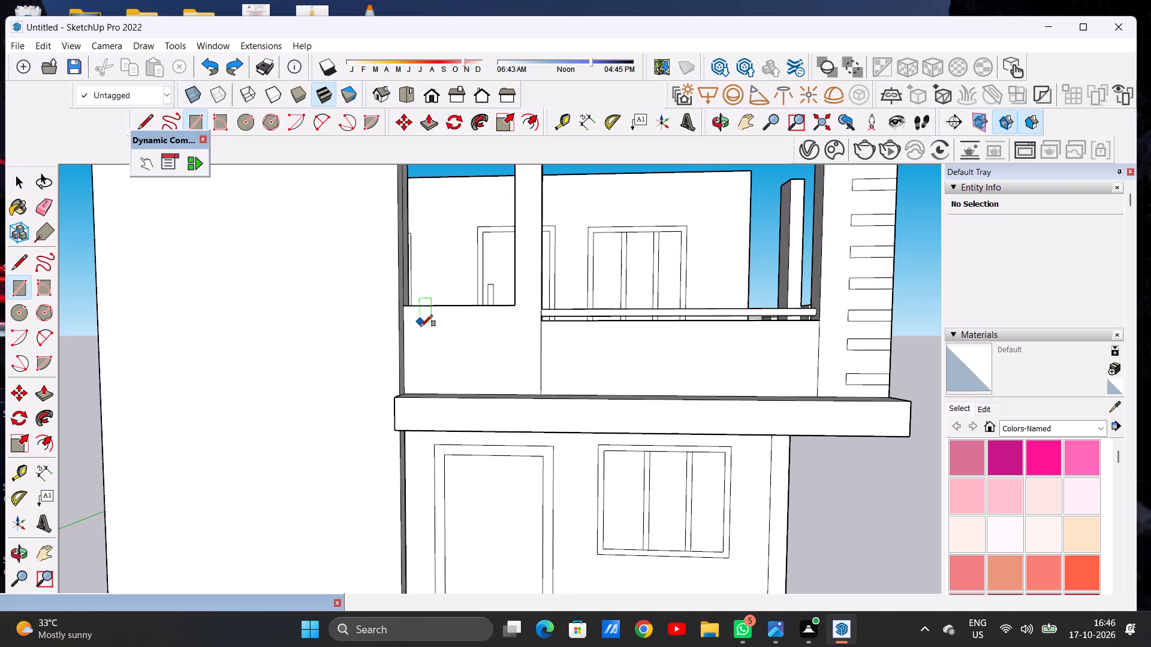
left_click(421, 326)
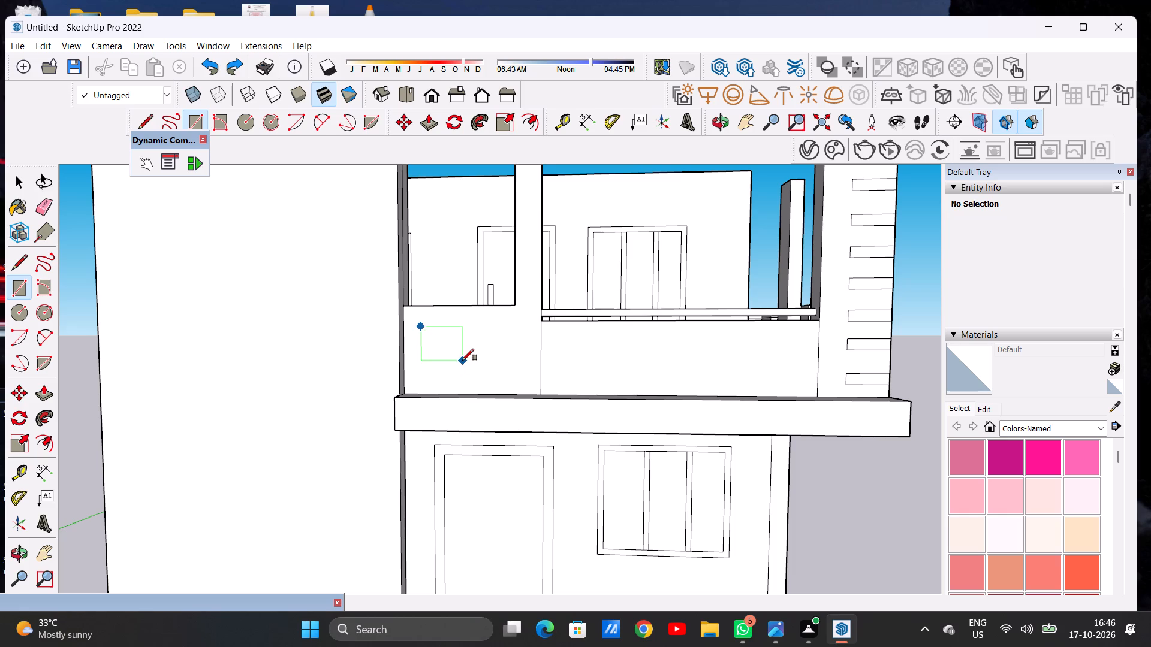
left_click(463, 361)
key("space")
Copy the small rectangle horizontally on the taller parapet block's front face, leaving a narrow gap between the original and the copy.
double_click(442, 349)
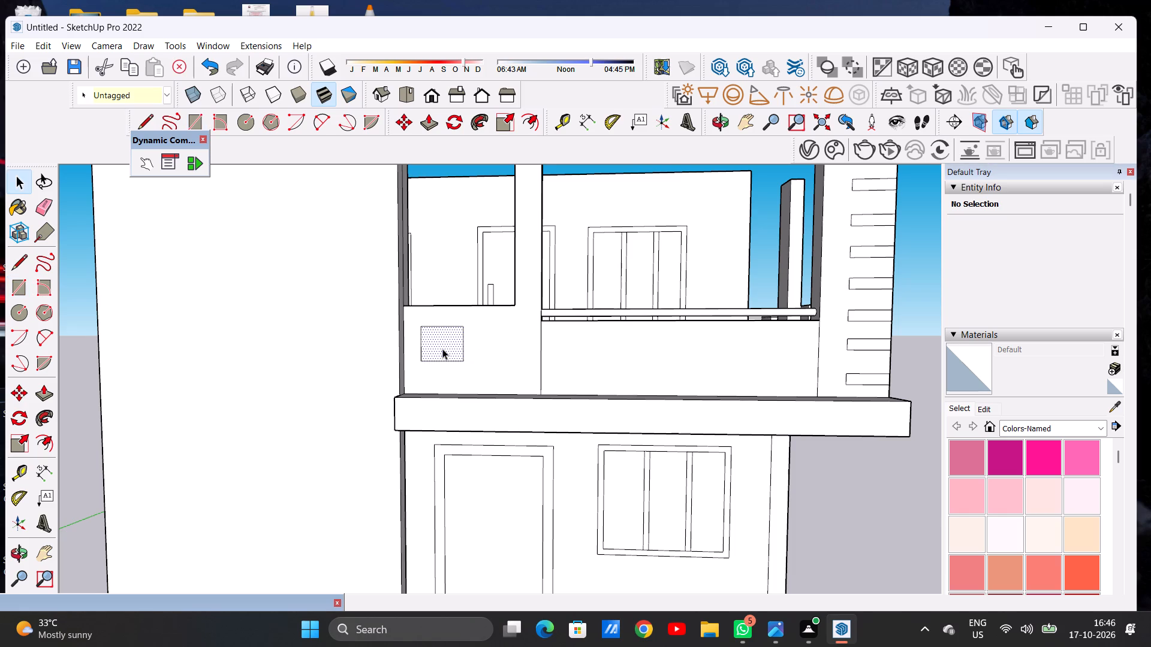
key("m")
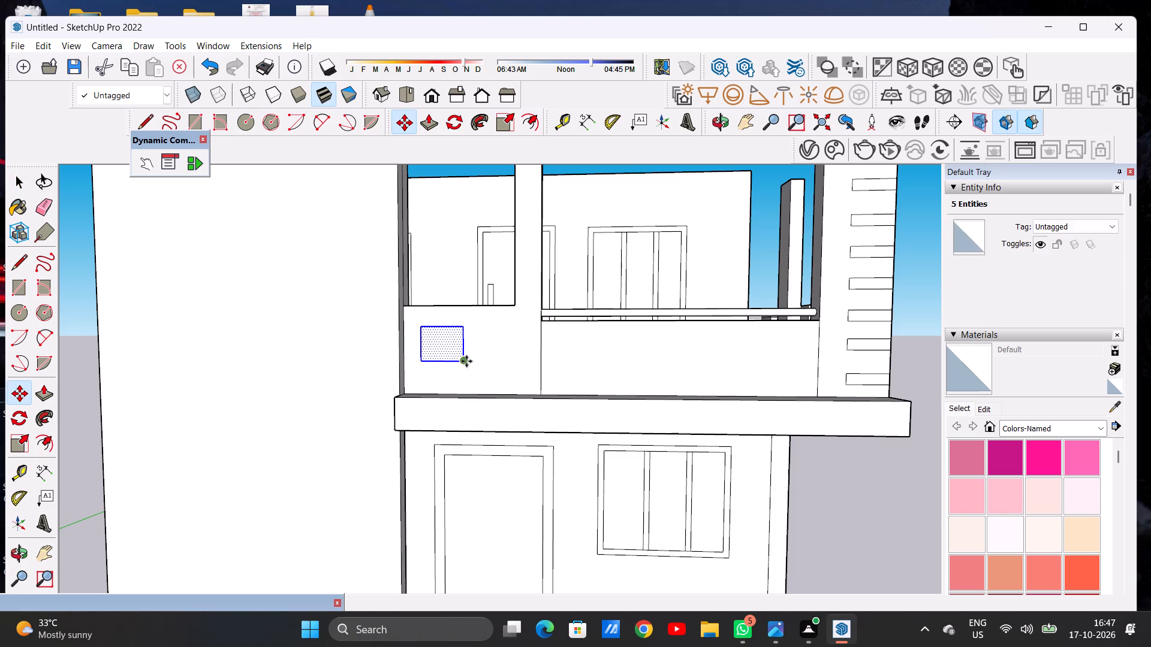
left_click(466, 361)
left_click(523, 362)
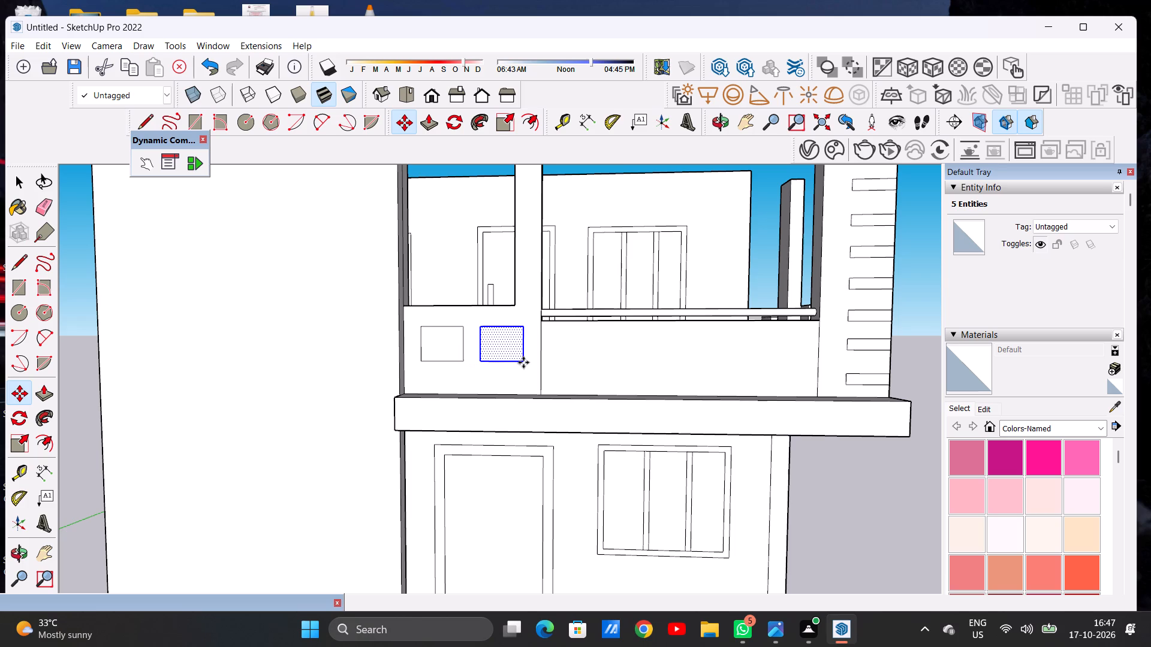
key("space")
left_click(758, 264)
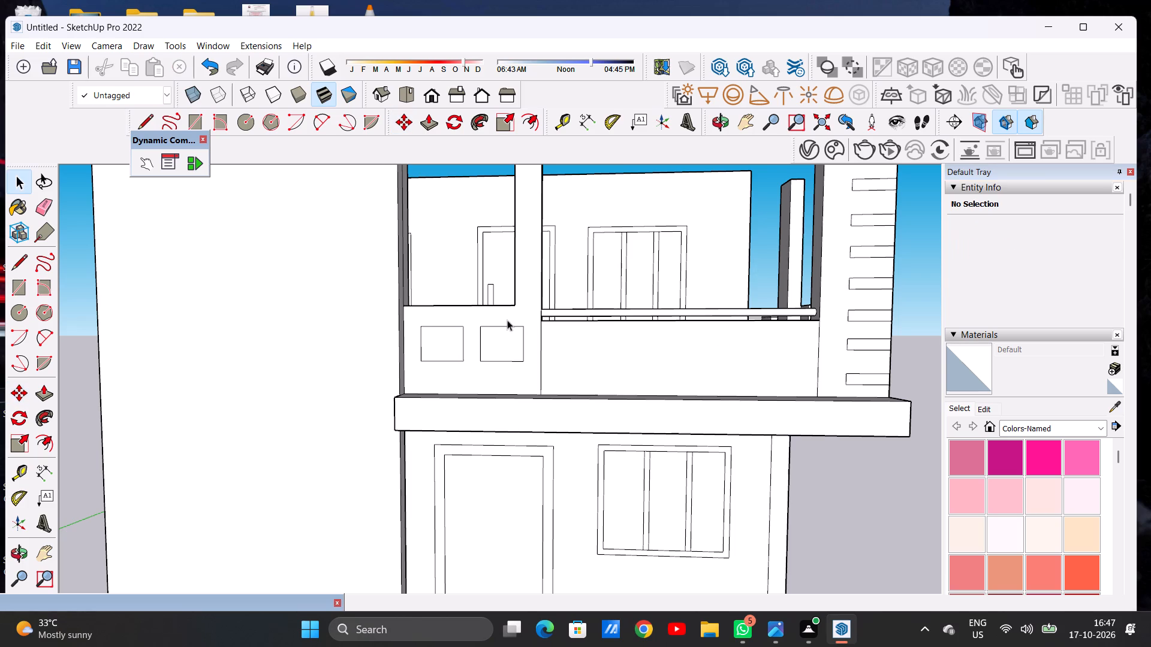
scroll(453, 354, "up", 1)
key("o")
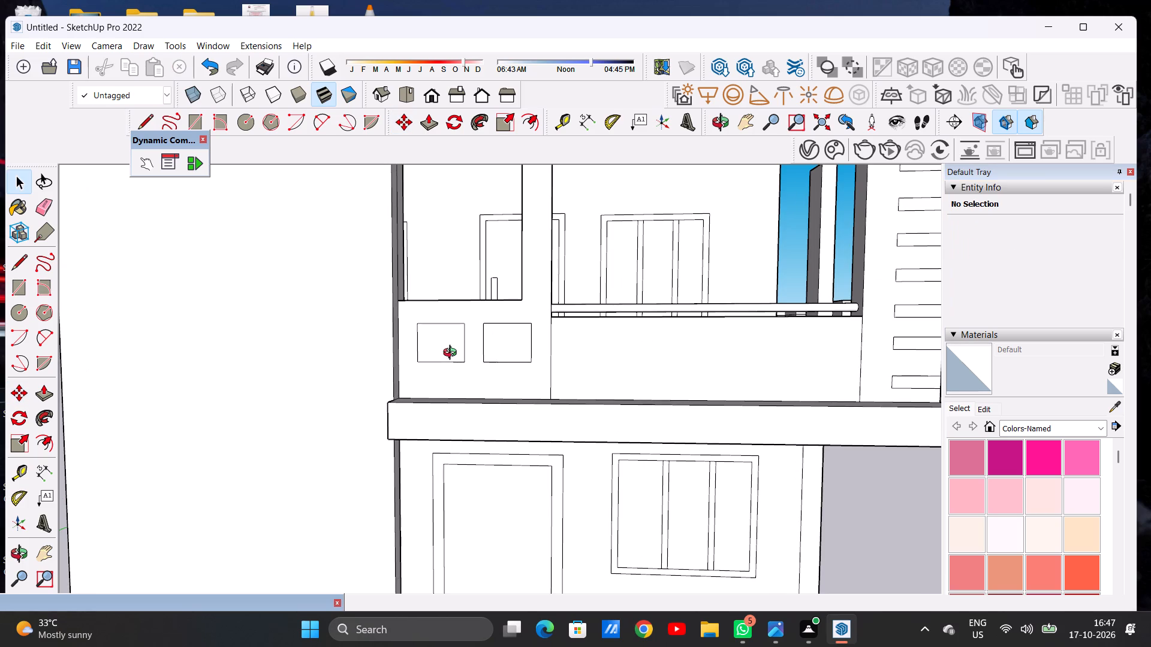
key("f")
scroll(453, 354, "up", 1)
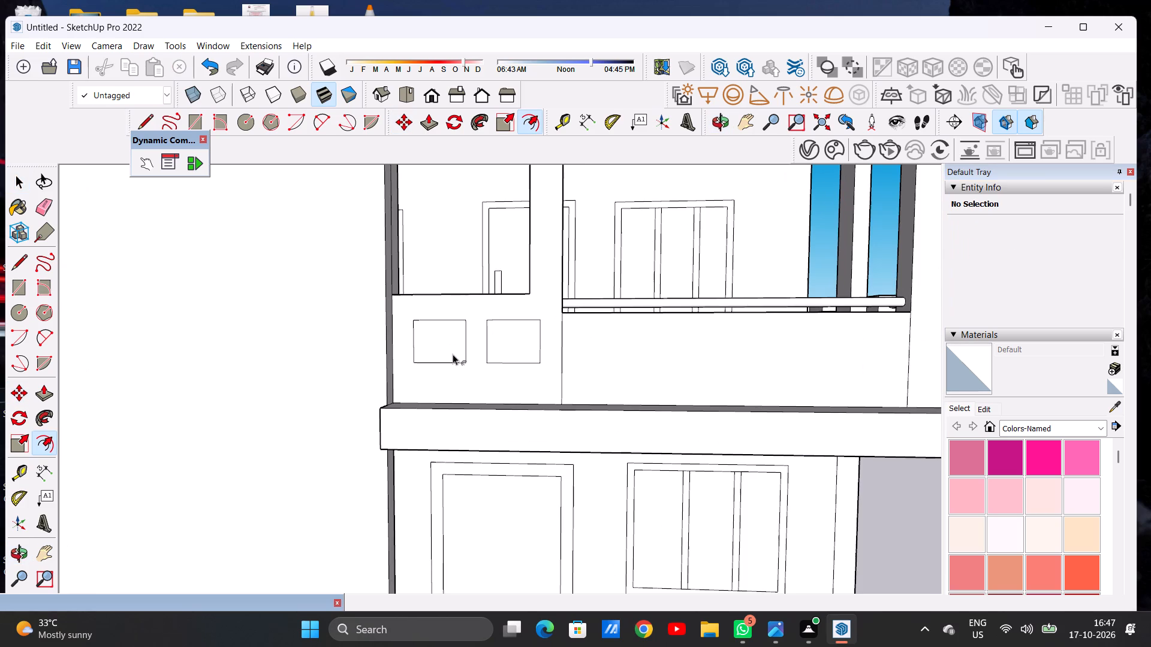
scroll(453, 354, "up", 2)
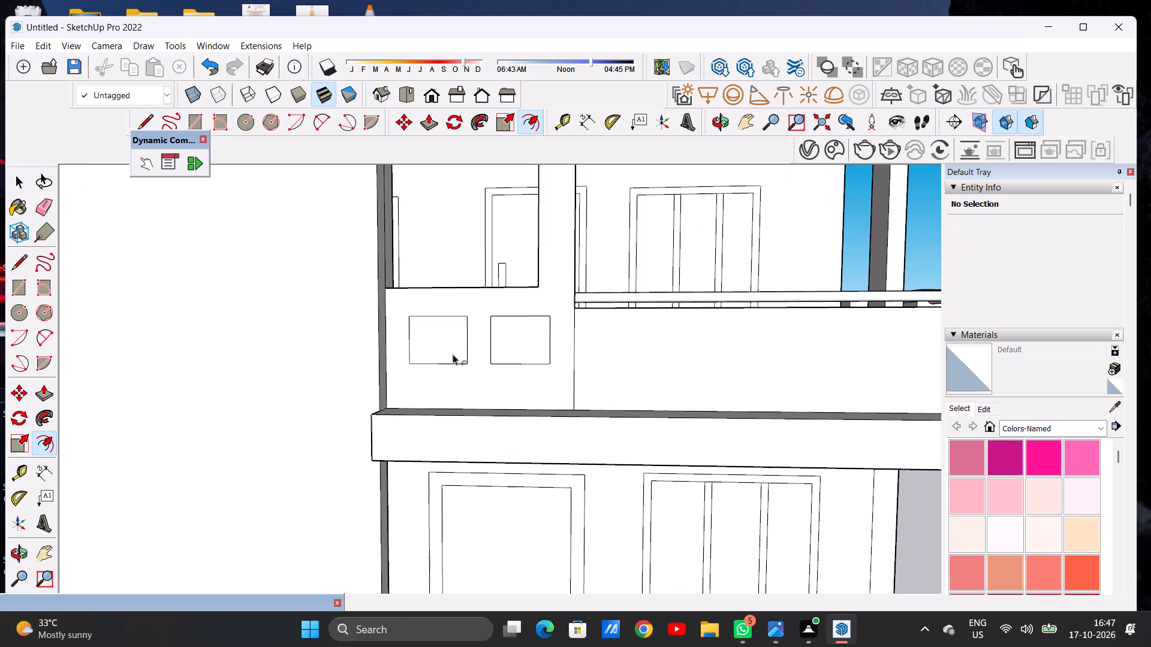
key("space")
Round all four corners of the small rectangle nearest the tall solid wall with 2 Point Arcs tangent to its edges.
scroll(474, 335, "down", 6)
middle_click_drag(481, 335, 438, 388)
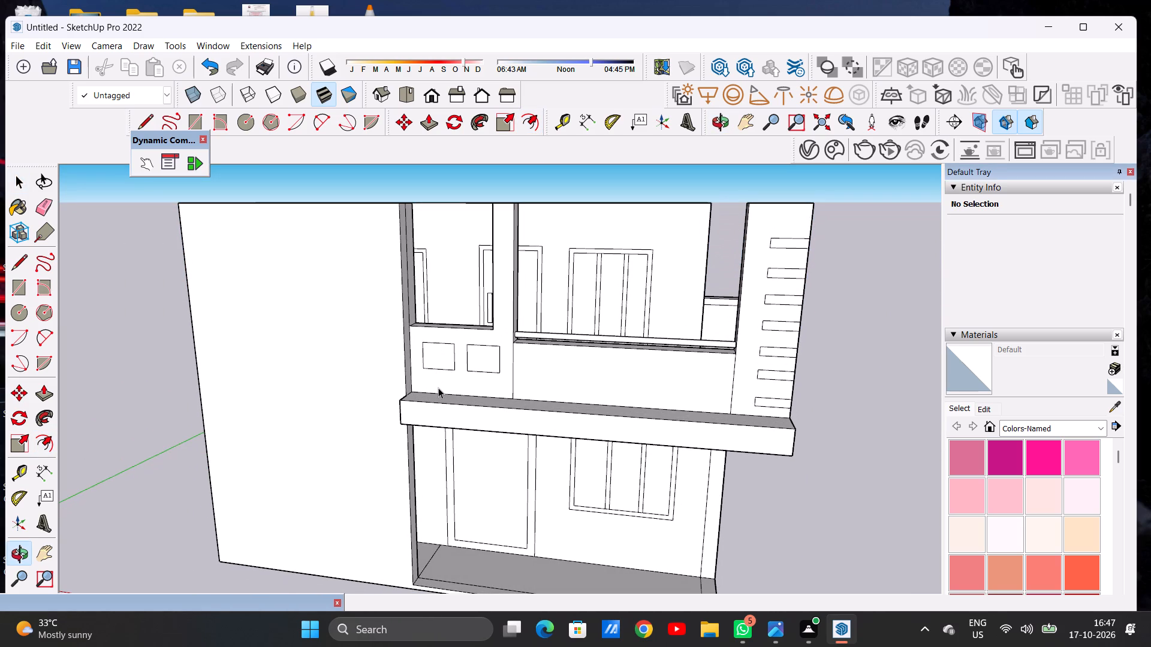
scroll(458, 359, "down", 4)
middle_click_drag(435, 367, 474, 355)
scroll(443, 359, "up", 6)
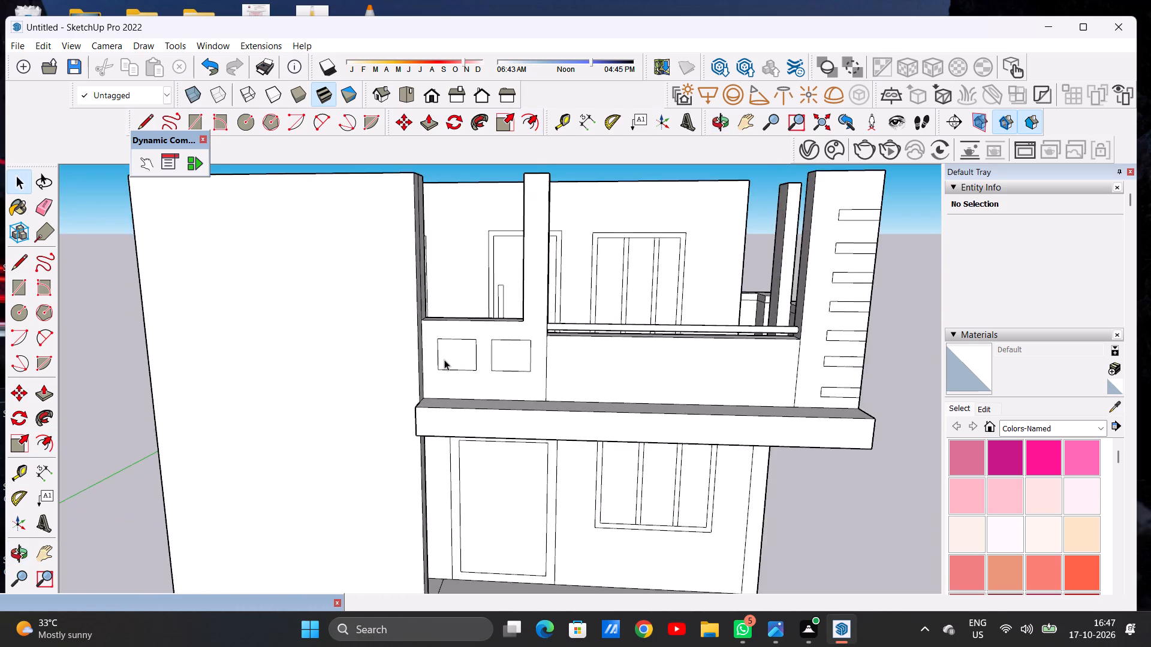
scroll(444, 359, "up", 5)
left_click(315, 121)
scroll(434, 364, "up", 7)
left_click(430, 316)
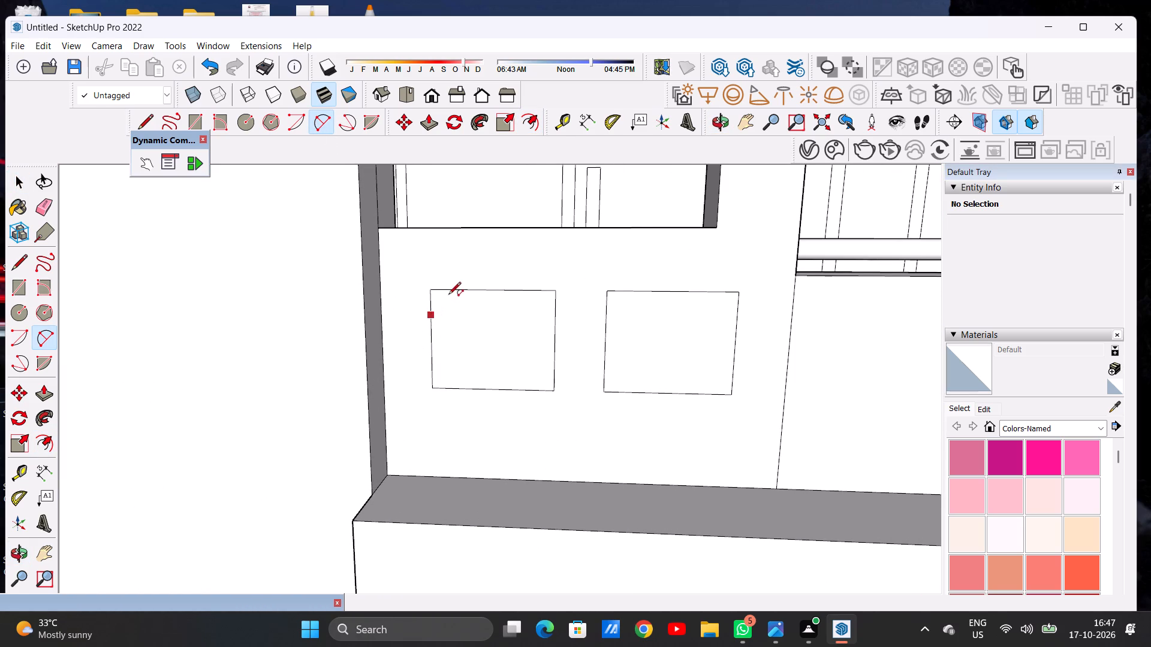
left_click(456, 290)
left_click(456, 290)
left_click(529, 294)
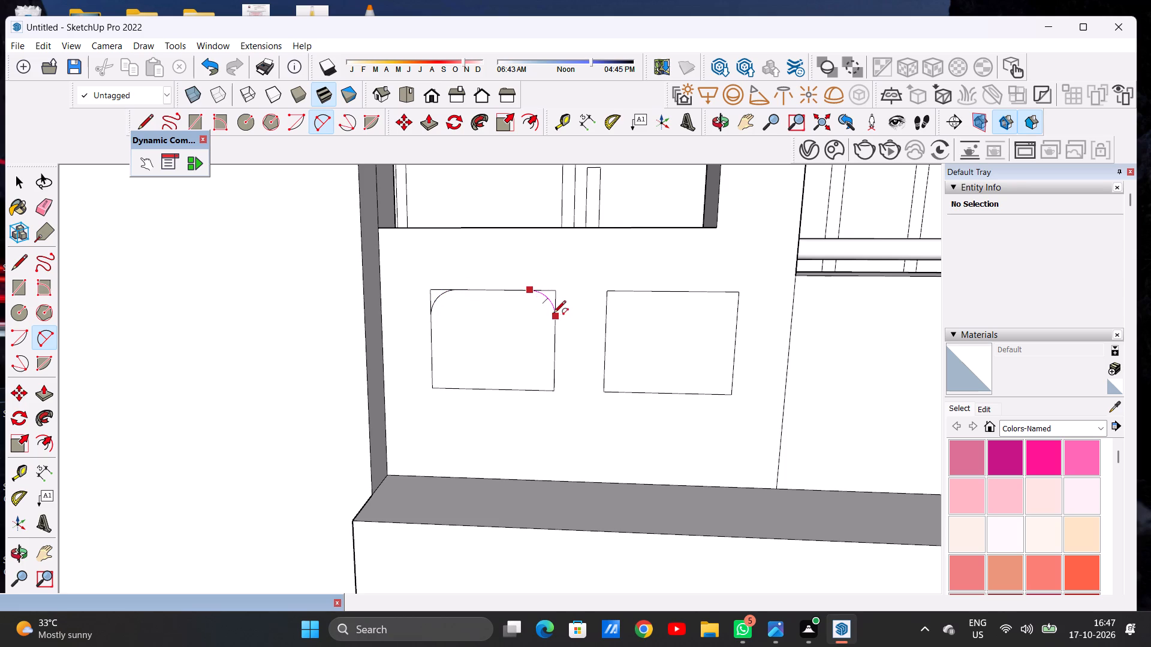
left_click(553, 314)
left_click(553, 314)
left_click(431, 363)
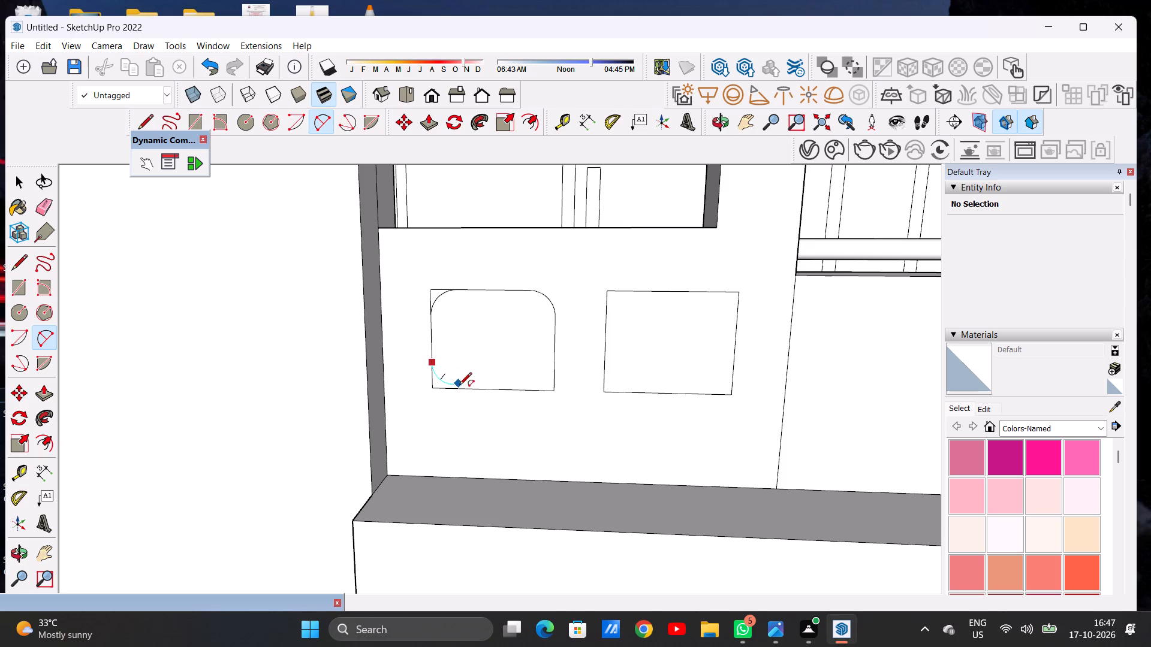
double_click(461, 387)
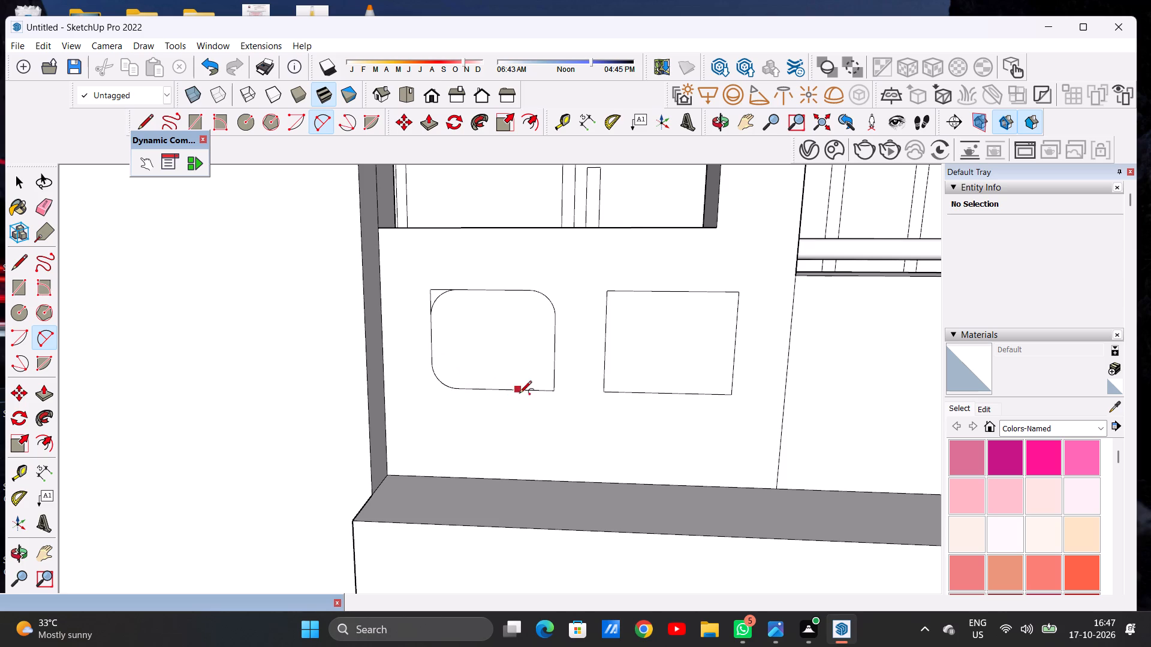
left_click(528, 393)
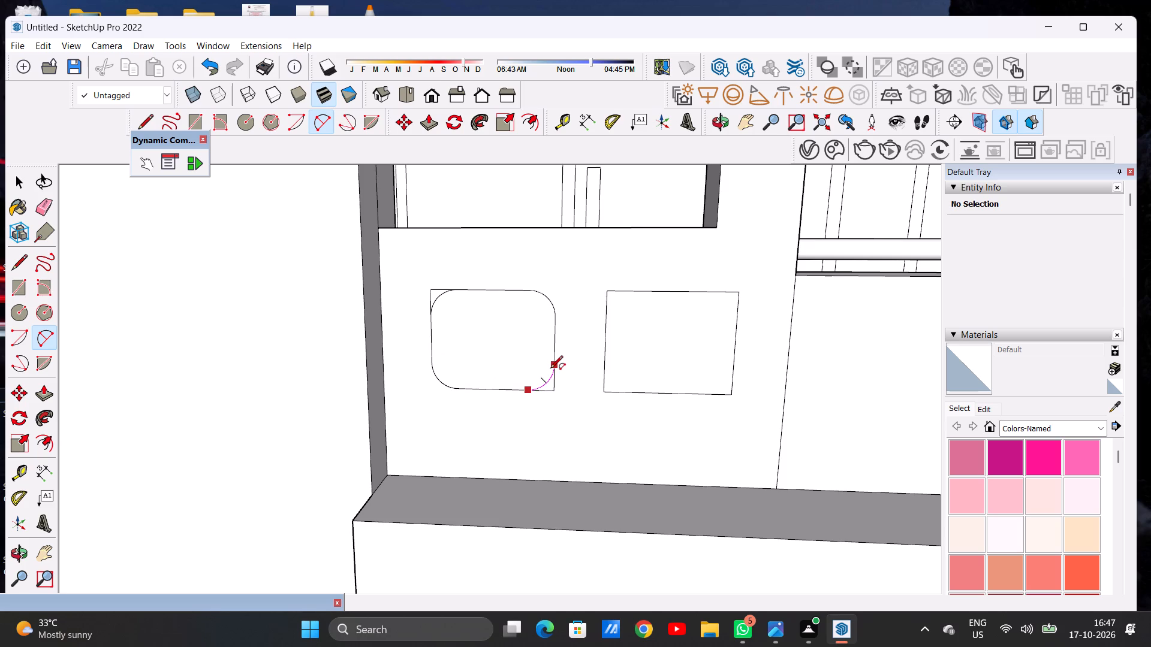
double_click(552, 368)
key("space")
Erase the leftover square corner outside the upper arc of the rounded rectangle nearest the tall solid wall.
key("e")
scroll(420, 292, "up", 4)
scroll(440, 296, "down", 1)
scroll(440, 296, "up", 2)
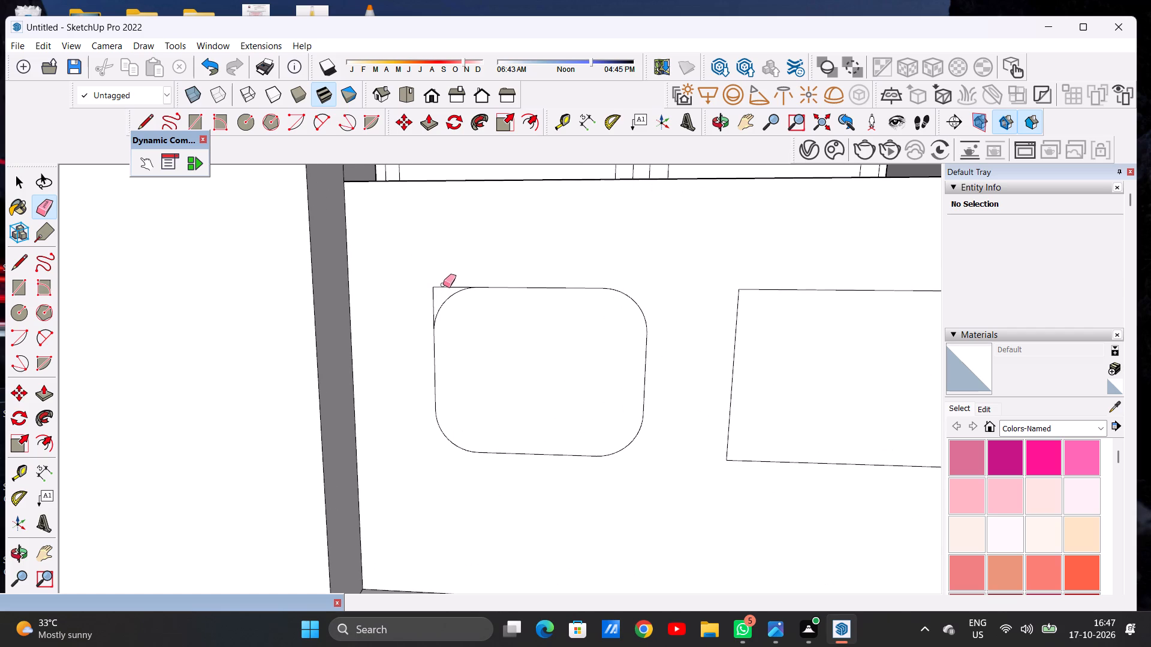
left_click_drag(443, 285, 429, 300)
scroll(405, 331, "down", 12)
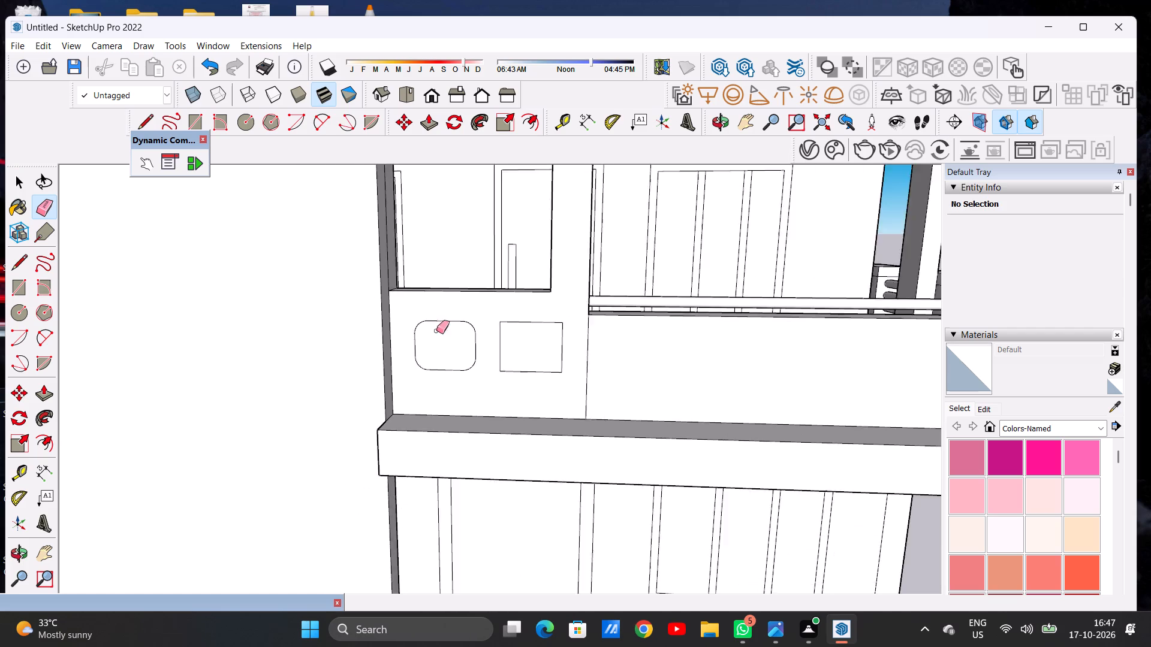
scroll(436, 331, "down", 4)
scroll(502, 352, "up", 7)
key("space")
Round all four corners of the copied rectangle with 2 Point Arcs of similar size to the first rectangle's corners.
scroll(525, 361, "up", 2)
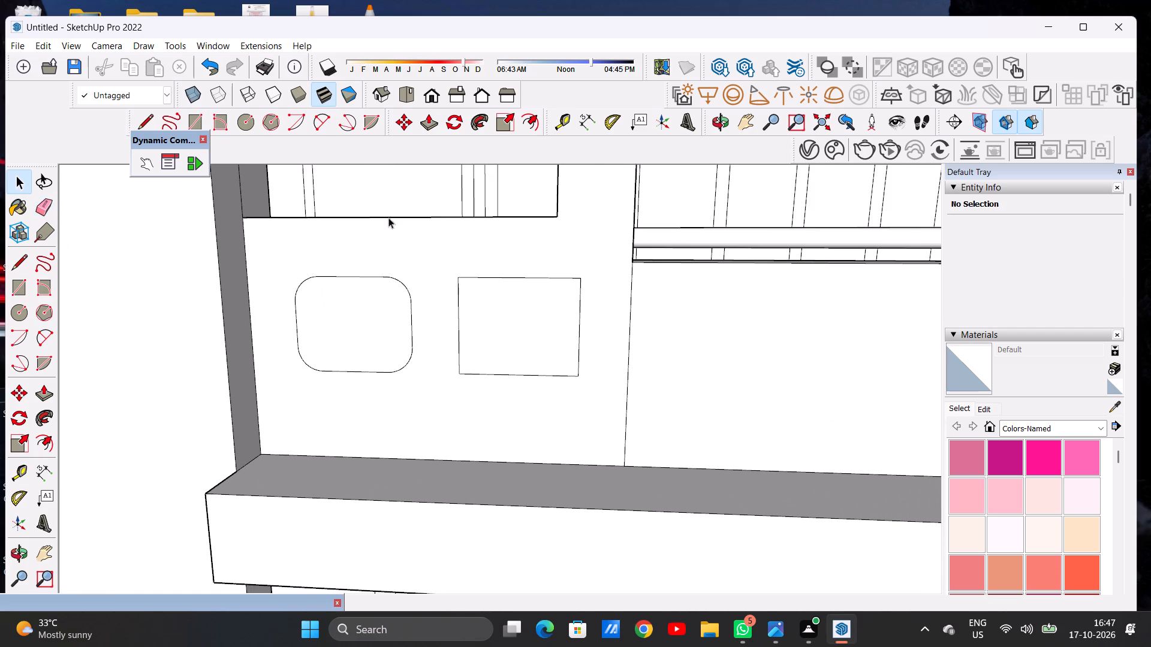
left_click(318, 128)
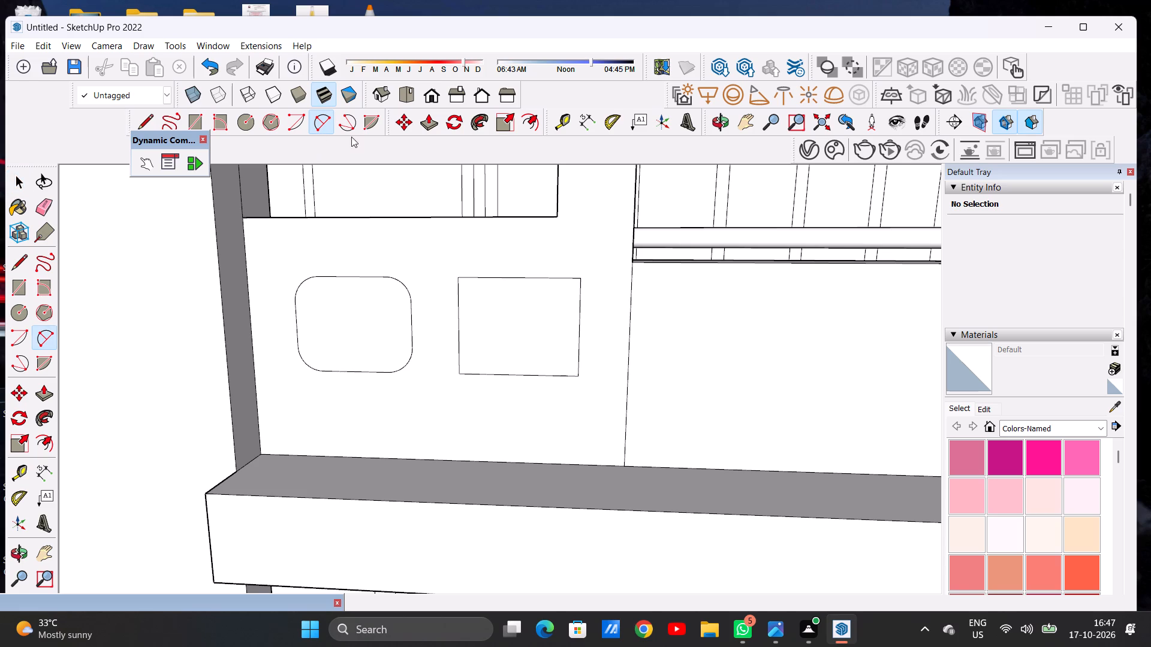
left_click(459, 303)
double_click(484, 279)
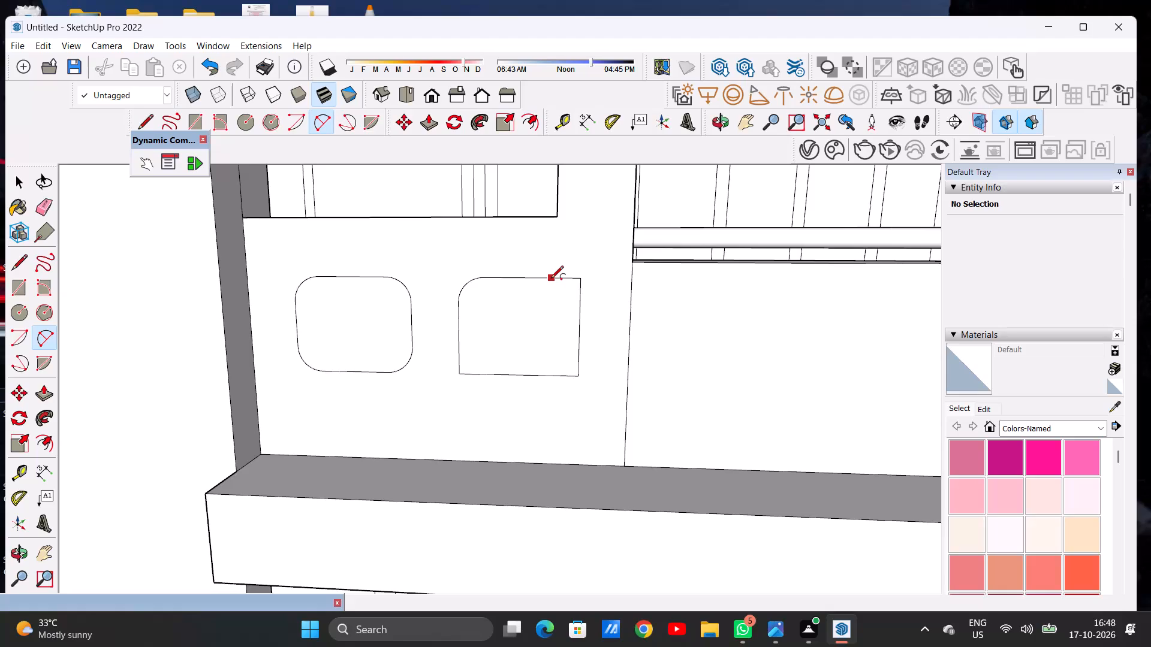
left_click(551, 279)
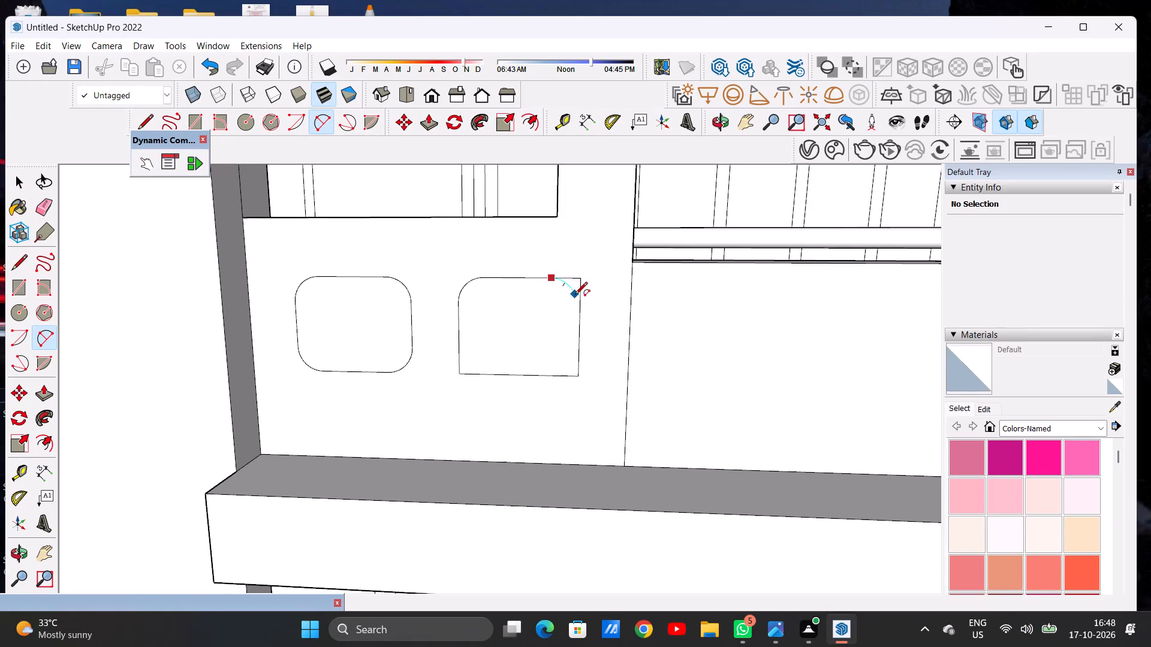
double_click(580, 302)
left_click(550, 375)
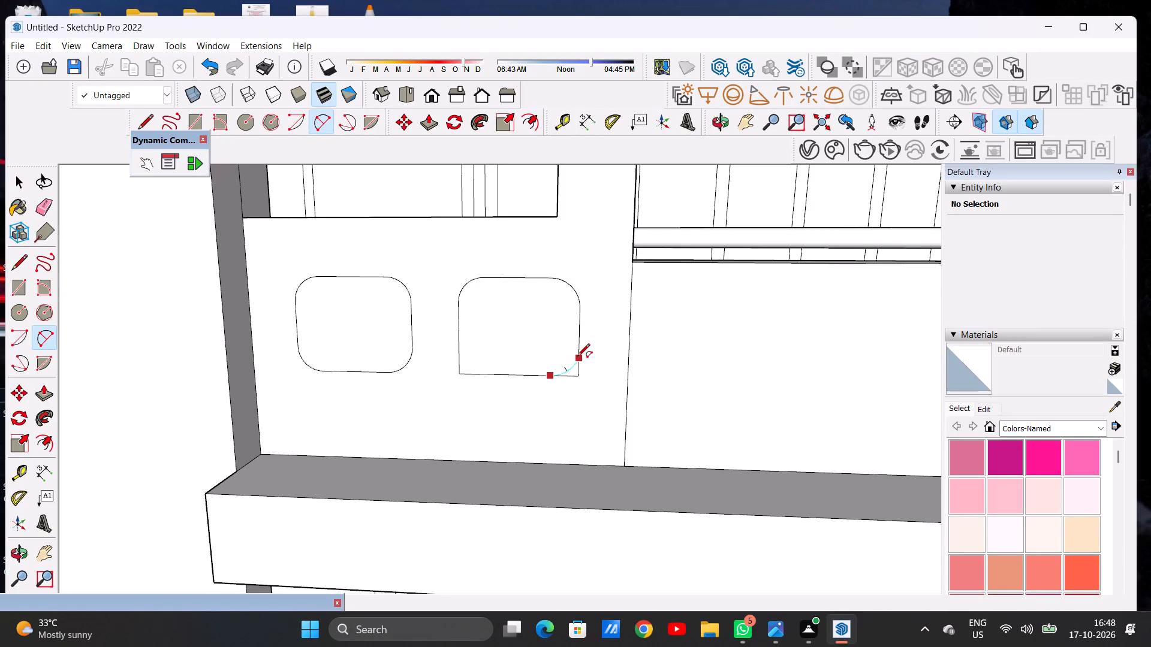
double_click(578, 353)
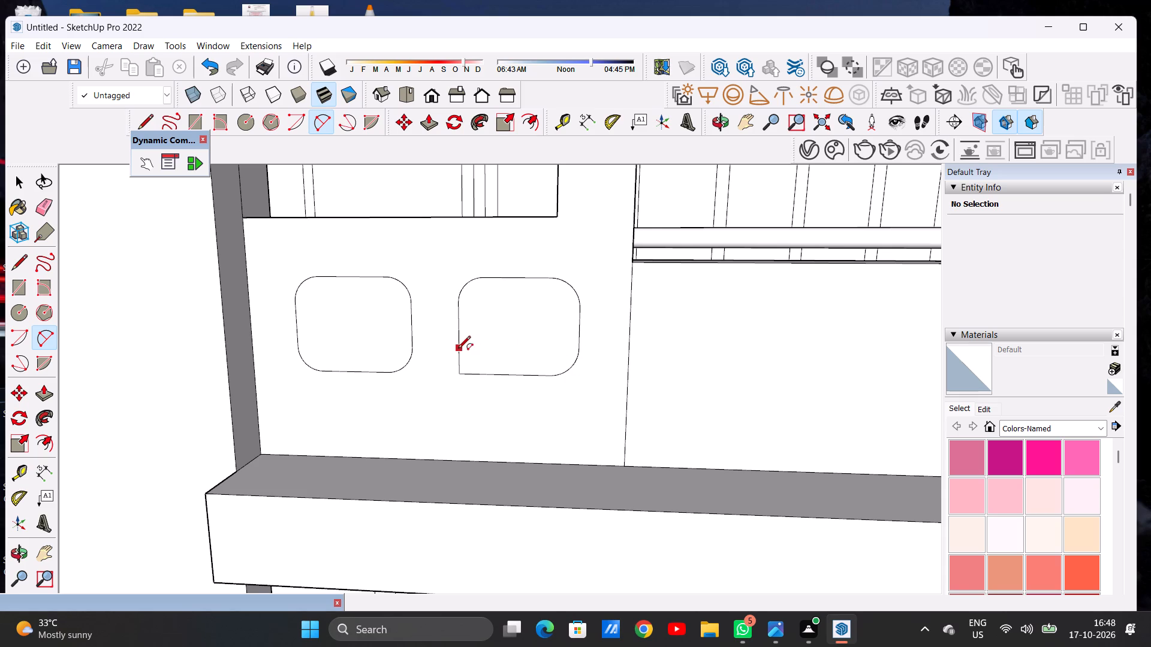
left_click(458, 349)
double_click(481, 373)
key("space")
Examine the front elevation with the two rounded rectangles on the parapet block from different distances and angles.
scroll(470, 352, "down", 15)
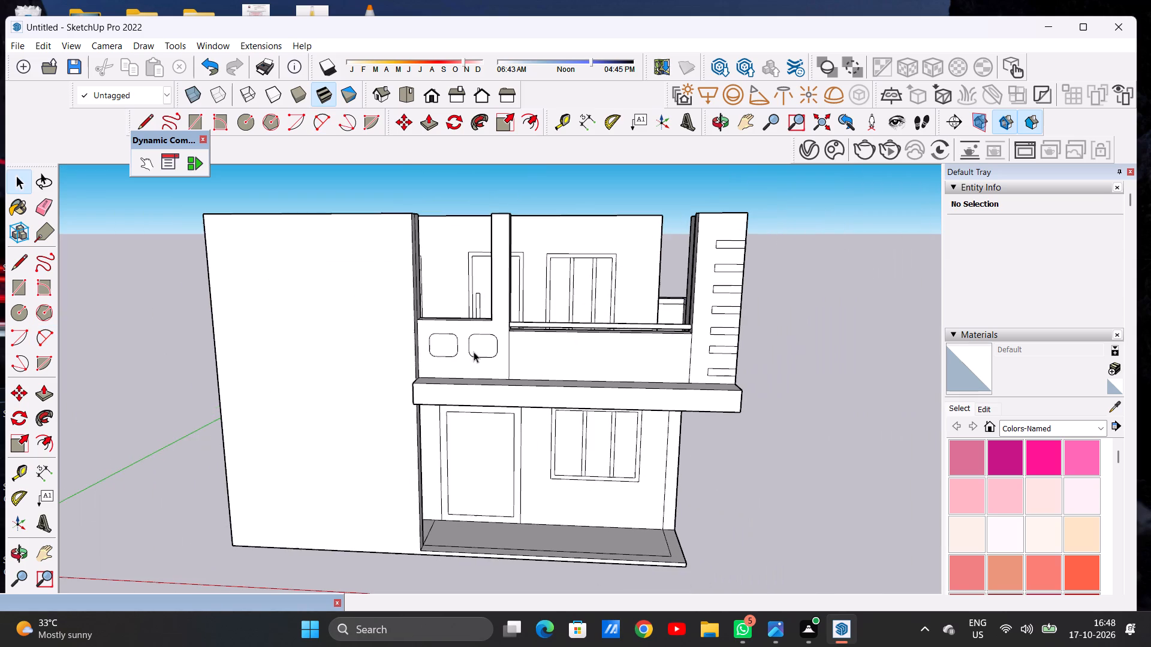
scroll(474, 352, "down", 1)
left_click(565, 197)
middle_click_drag(487, 372, 433, 366)
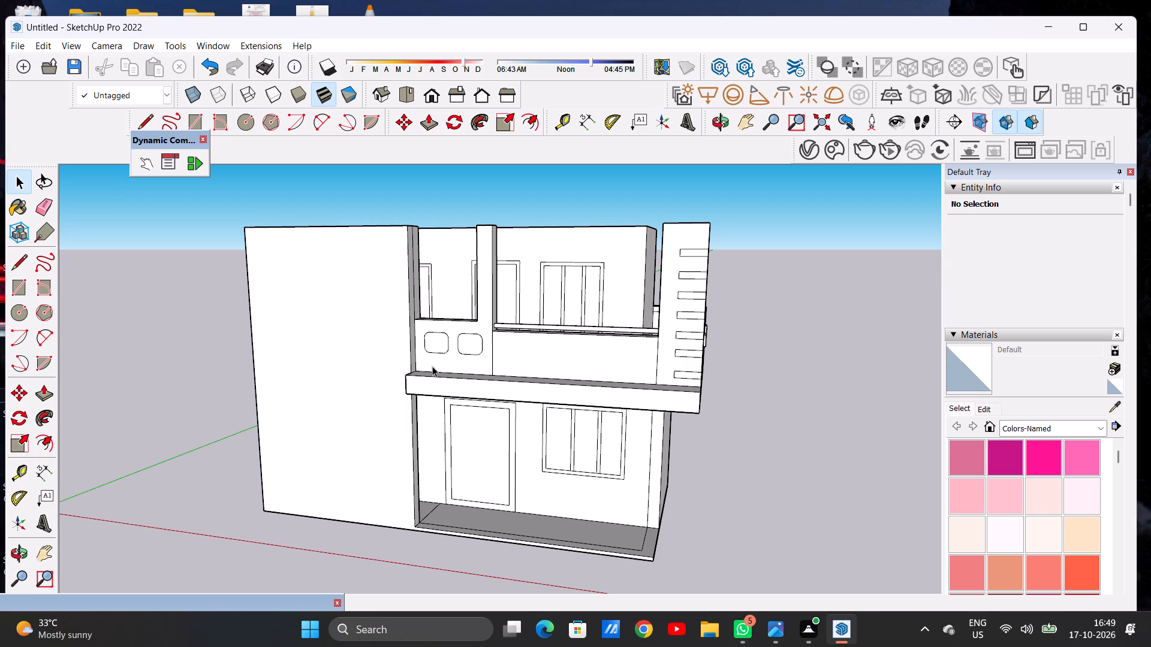
scroll(428, 369, "down", 11)
scroll(454, 367, "up", 4)
scroll(454, 367, "down", 1)
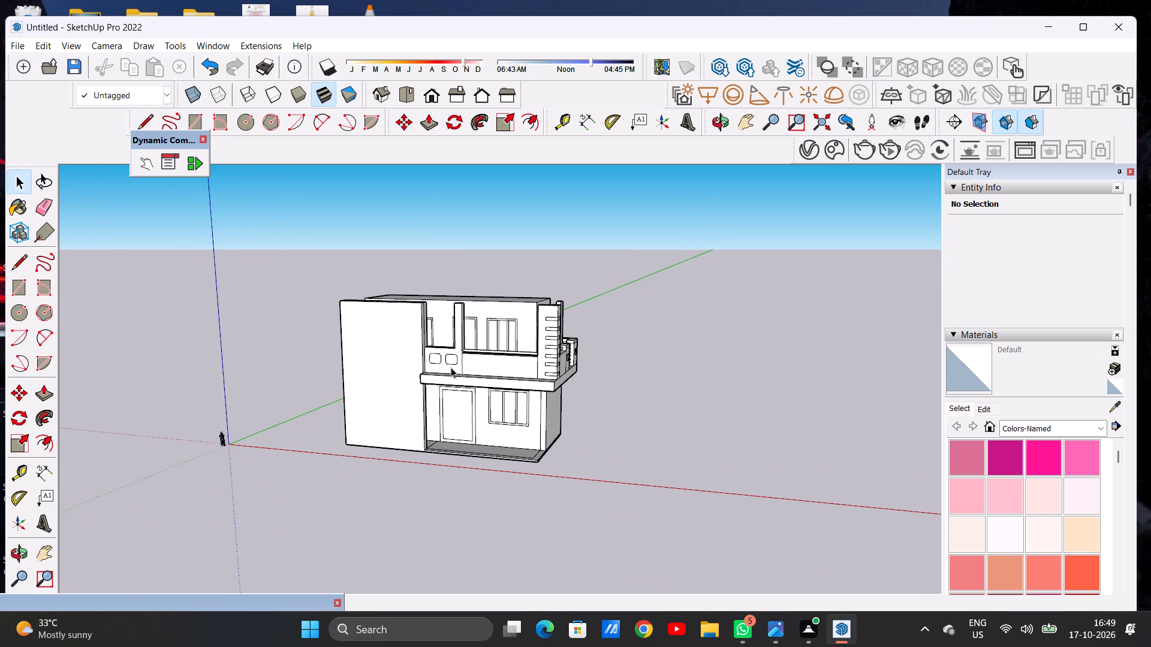
middle_click_drag(447, 366, 465, 366)
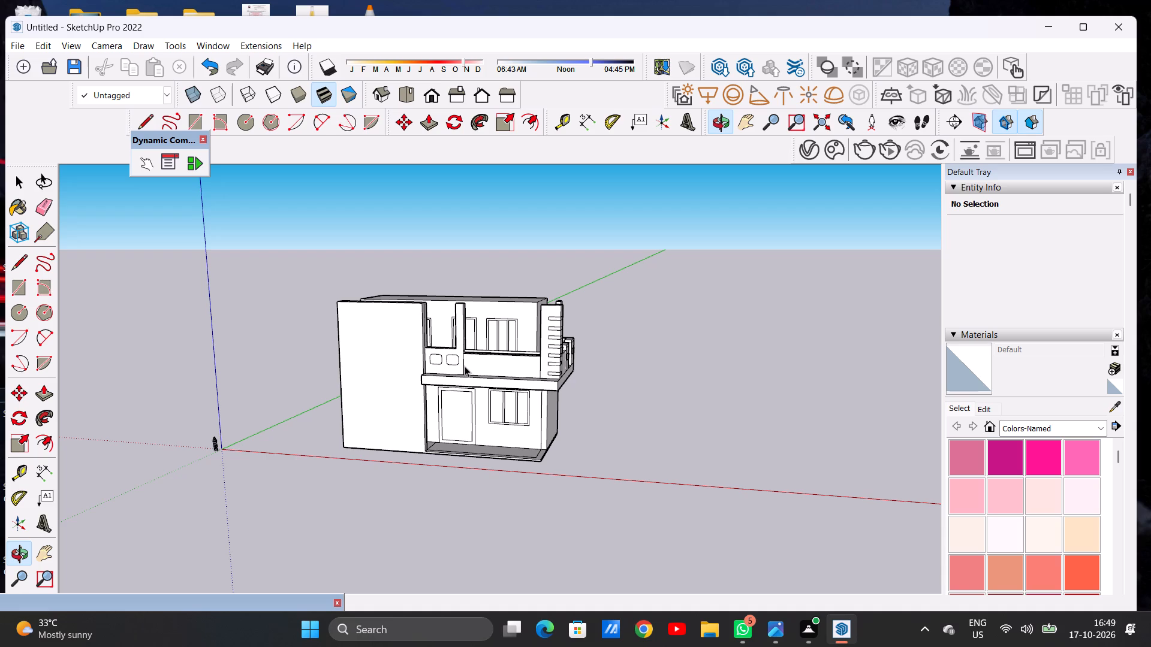
scroll(593, 346, "down", 1)
scroll(549, 412, "down", 6)
scroll(483, 392, "up", 7)
middle_click_drag(500, 387, 563, 359)
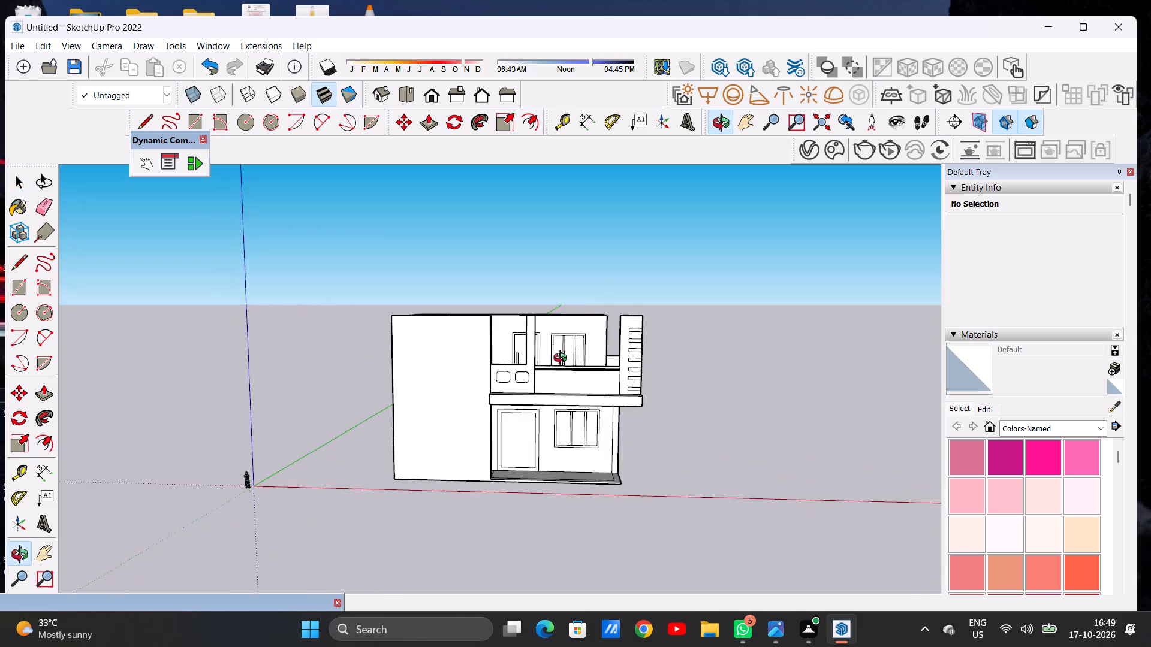
middle_click_drag(563, 359, 532, 373)
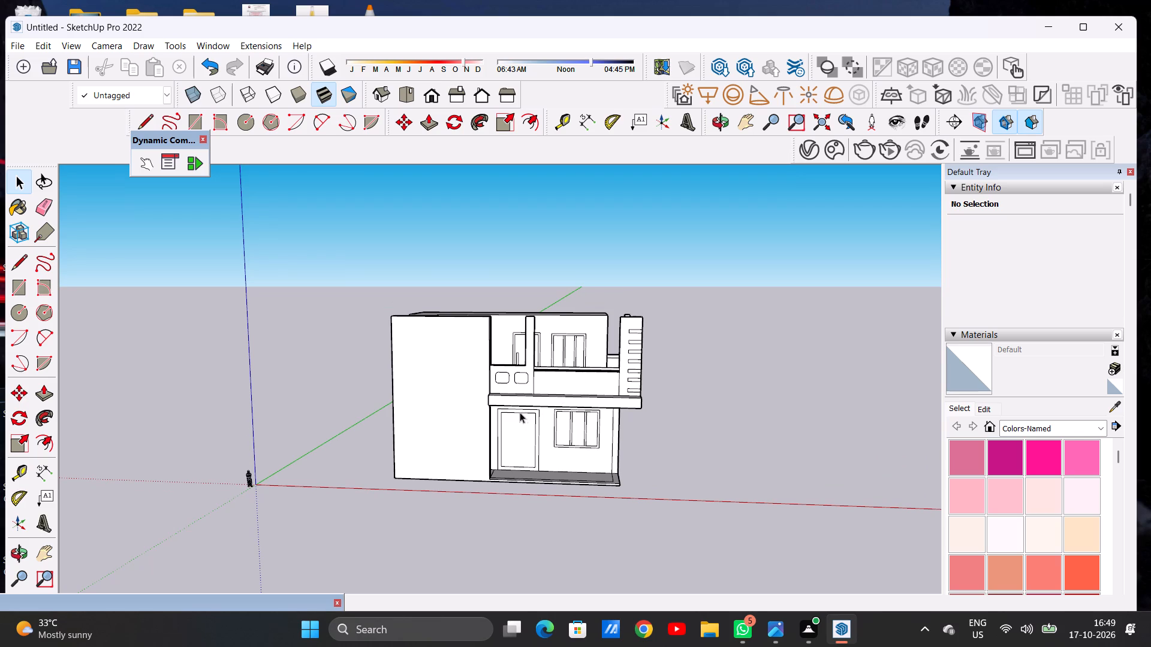
scroll(520, 416, "down", 2)
scroll(574, 400, "up", 5)
middle_click(553, 417)
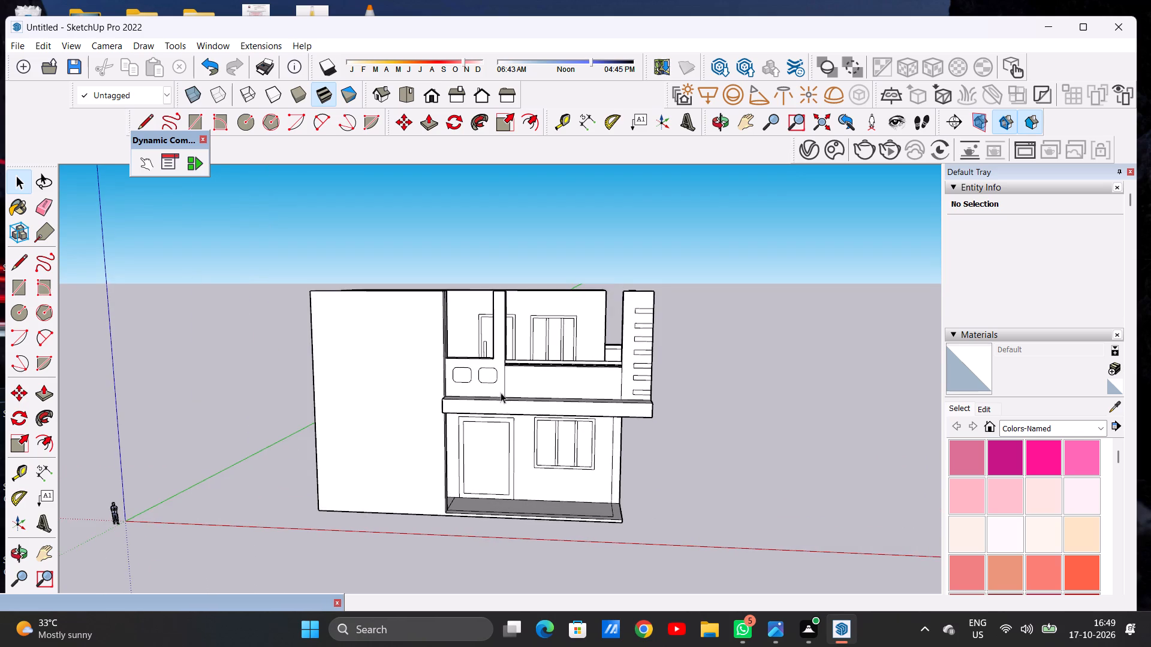
Examine the front elevation, its rounded-rectangle details and the roof volume from straight on and from above.
scroll(562, 365, "down", 6)
scroll(466, 376, "up", 5)
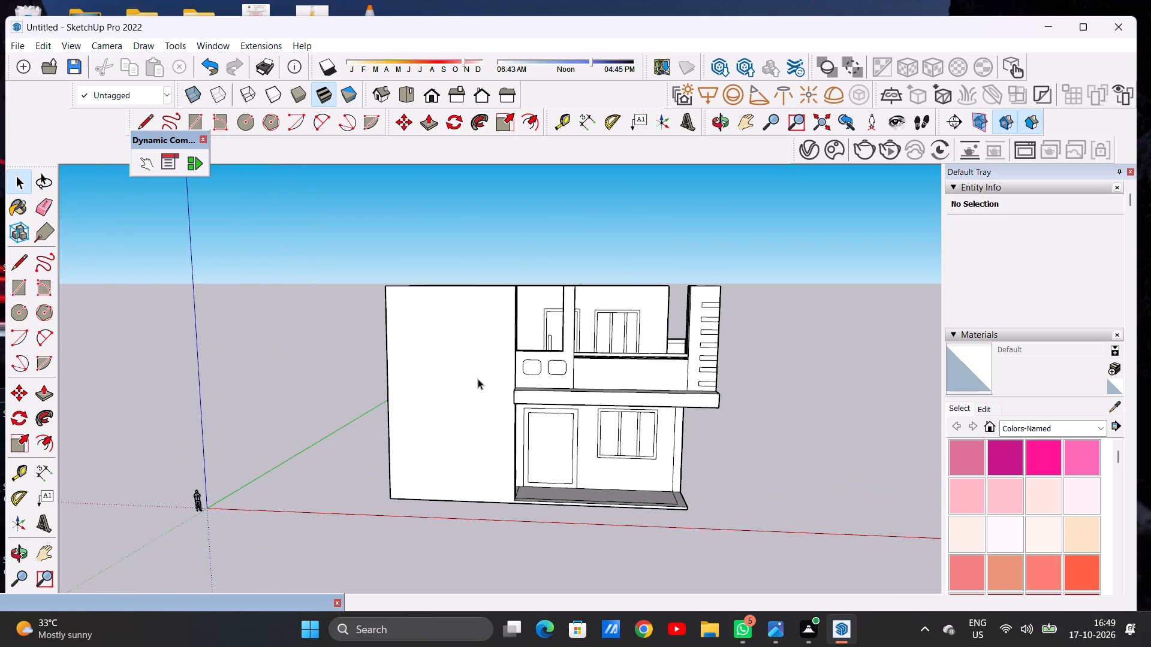
middle_click_drag(493, 385, 508, 365)
scroll(510, 380, "up", 4)
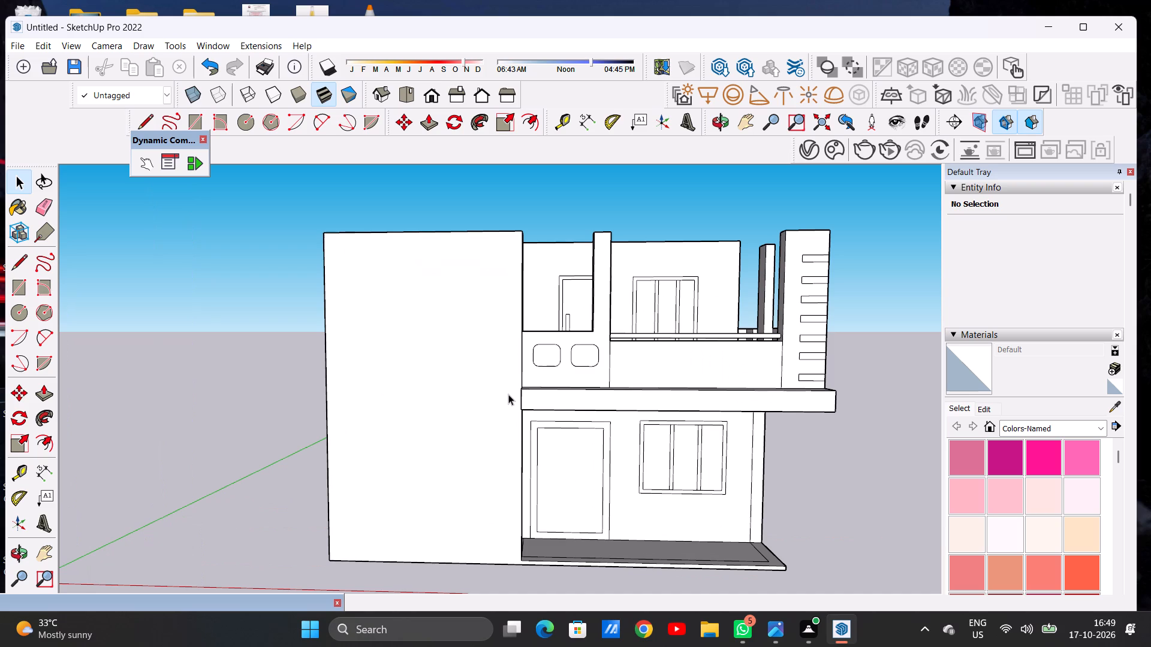
scroll(508, 396, "up", 5)
middle_click_drag(511, 397, 582, 401)
scroll(559, 404, "down", 5)
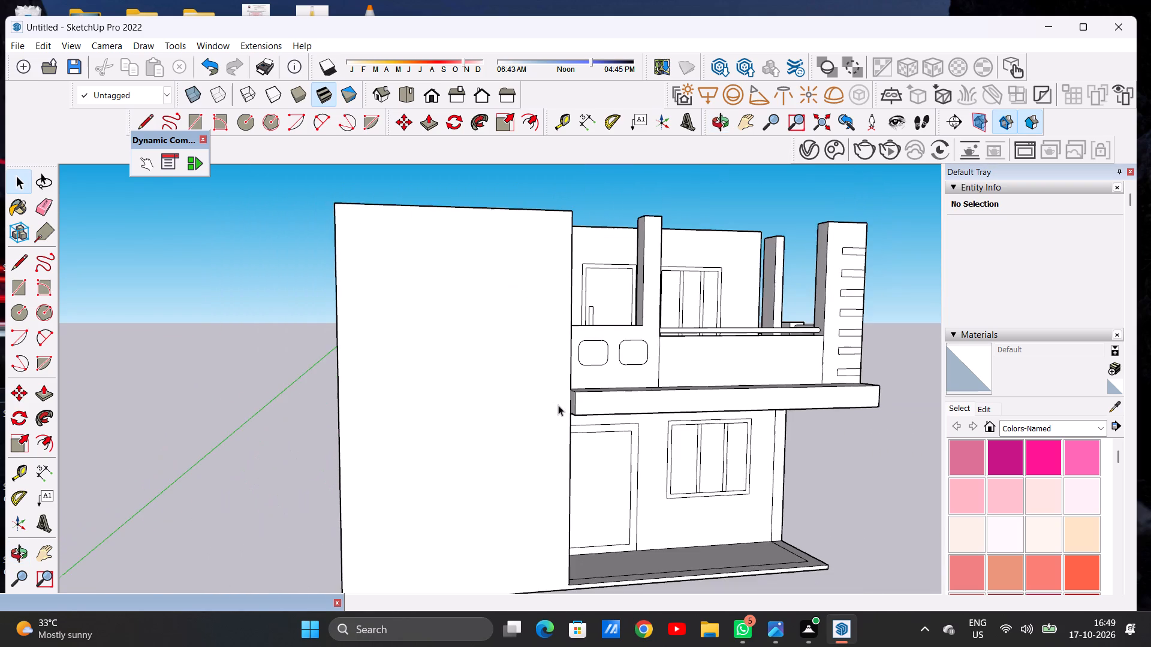
scroll(558, 405, "down", 1)
middle_click_drag(564, 407, 501, 412)
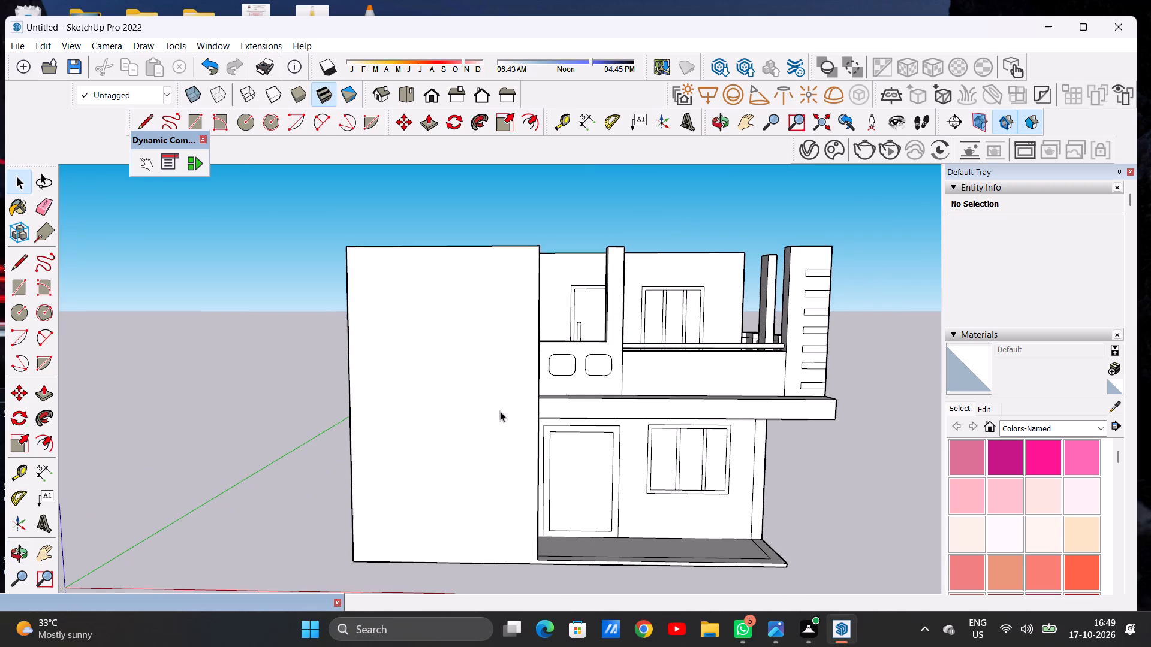
scroll(528, 376, "down", 4)
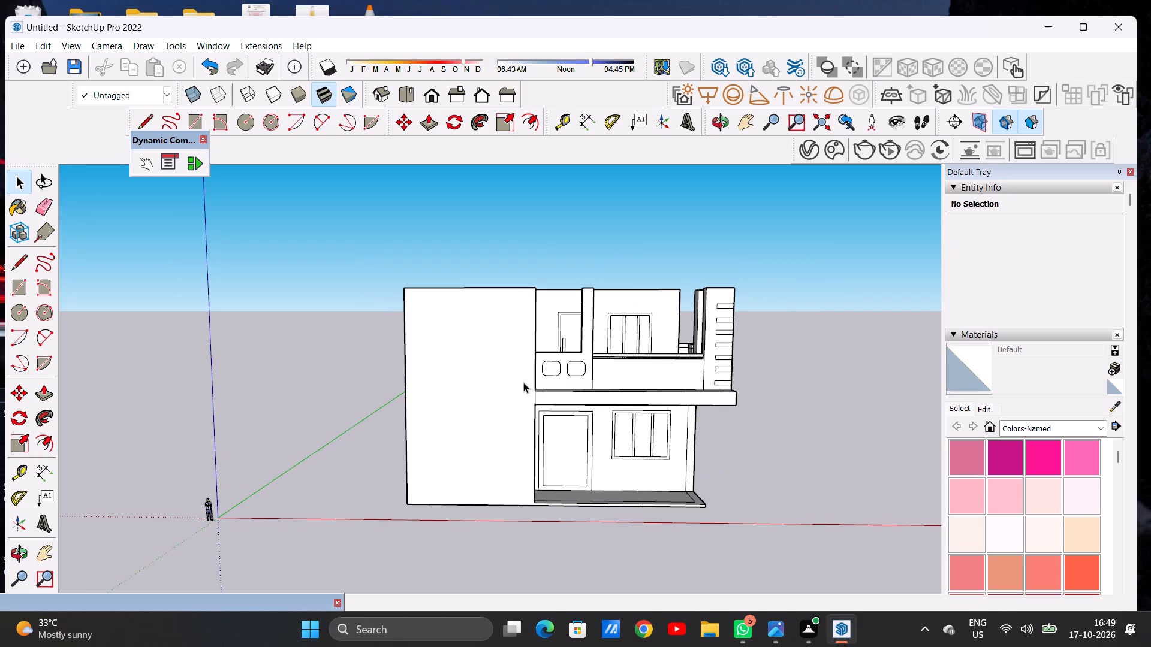
scroll(523, 382, "down", 6)
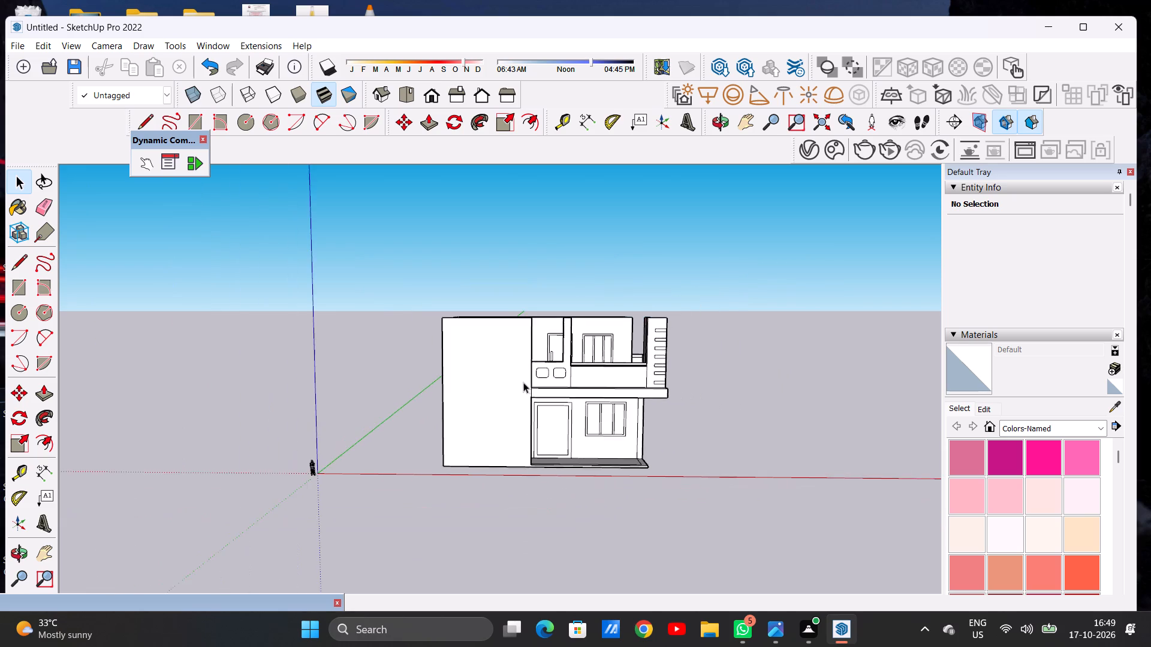
scroll(526, 383, "up", 5)
middle_click_drag(536, 298, 528, 412)
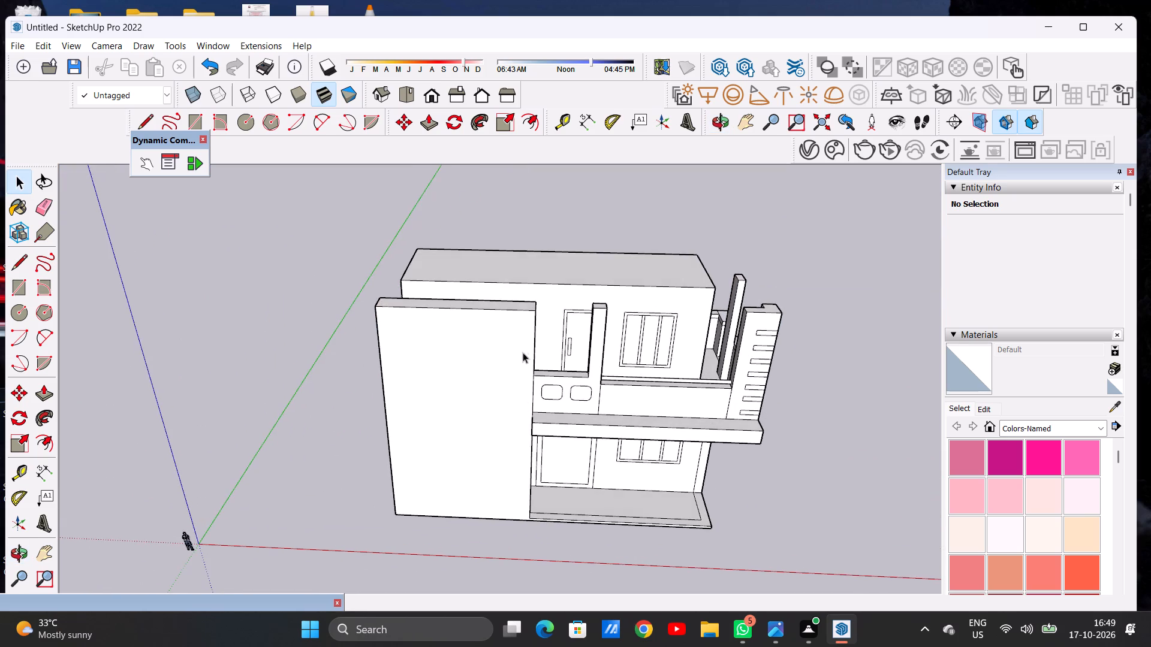
middle_click_drag(520, 355, 513, 431)
scroll(468, 309, "down", 4)
middle_click_drag(481, 319, 477, 397)
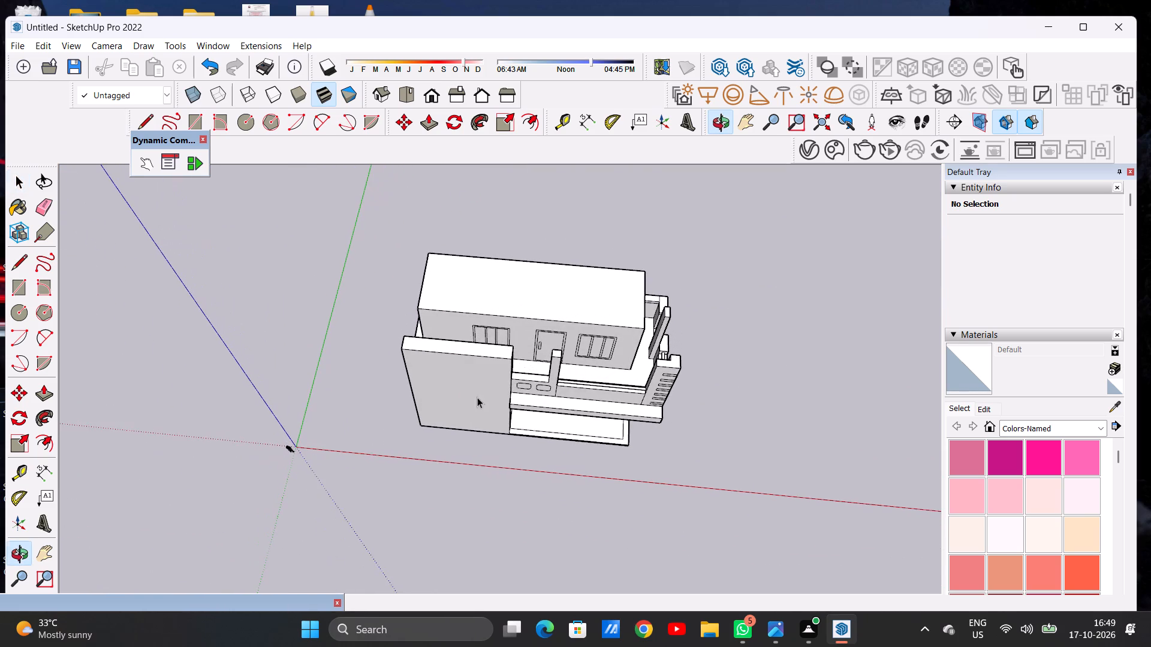
scroll(480, 357, "up", 2)
scroll(483, 352, "down", 1)
scroll(483, 352, "up", 2)
scroll(456, 337, "down", 2)
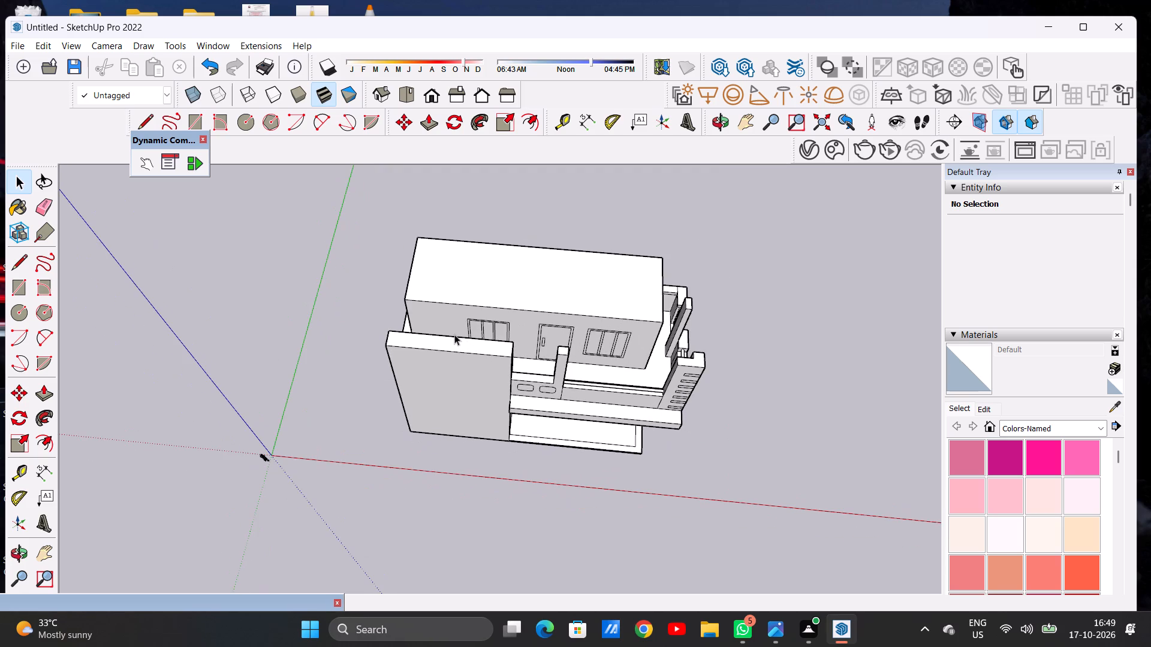
Compare the side terrace's posts and railing bars with the front elevation from several angles.
scroll(456, 334, "down", 5)
middle_click_drag(563, 358, 438, 286)
middle_click_drag(614, 347, 331, 269)
scroll(574, 373, "down", 3)
middle_click_drag(595, 404, 523, 367)
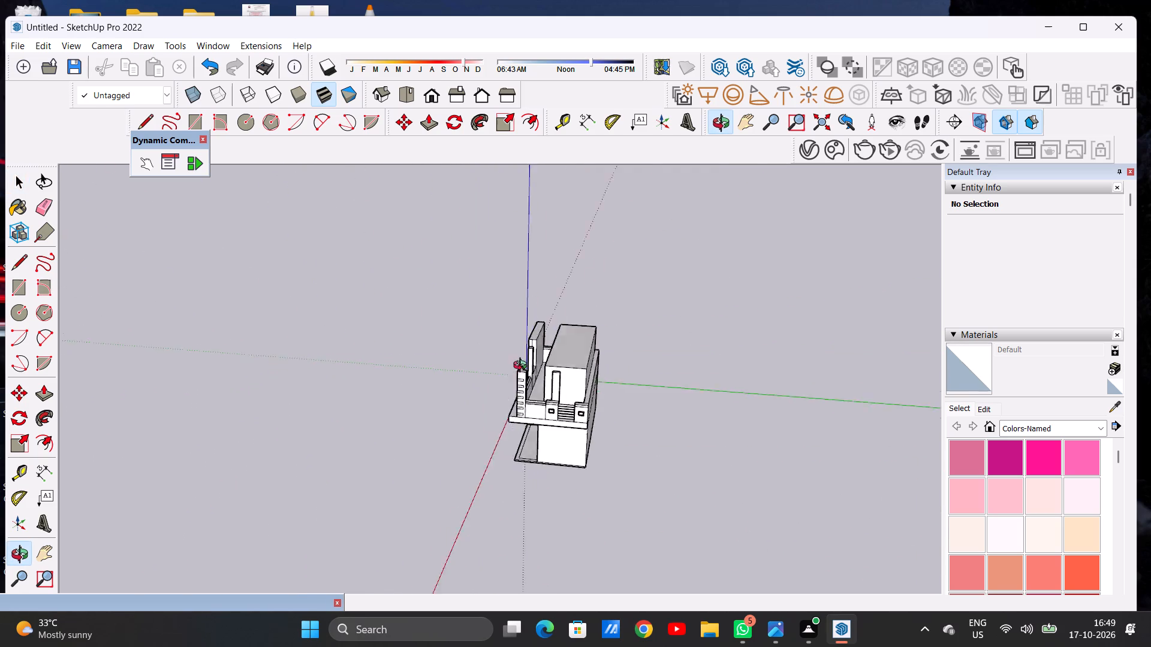
middle_click_drag(523, 367, 481, 360)
scroll(535, 390, "up", 7)
middle_click_drag(540, 368, 550, 409)
scroll(549, 356, "down", 1)
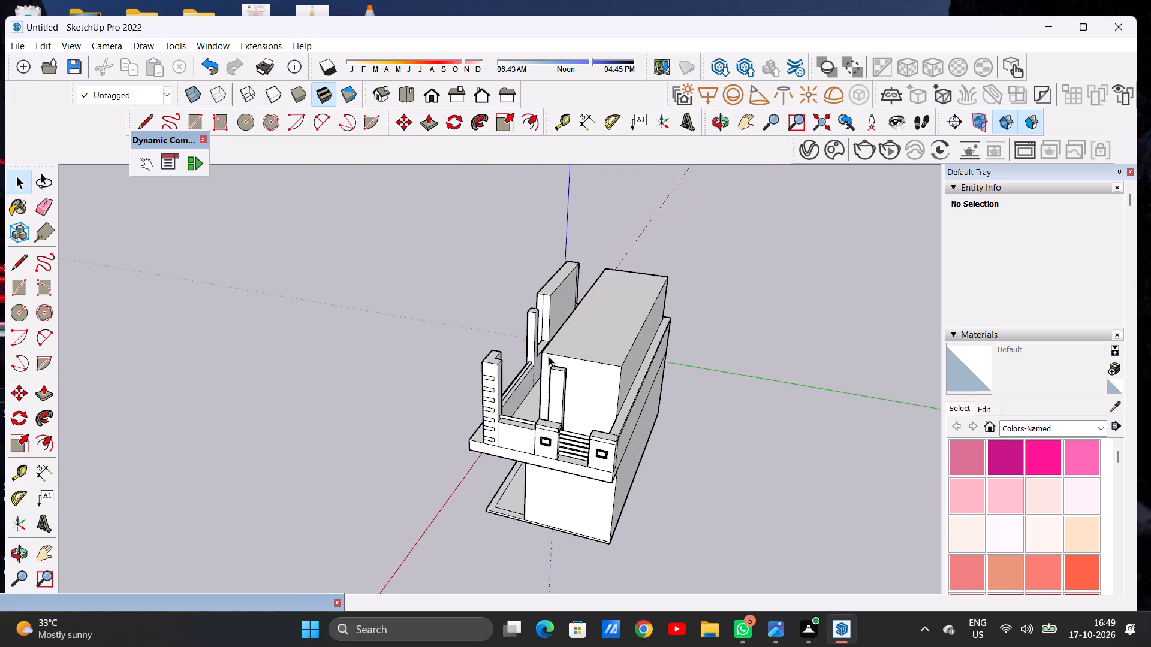
scroll(549, 356, "down", 3)
scroll(592, 413, "up", 9)
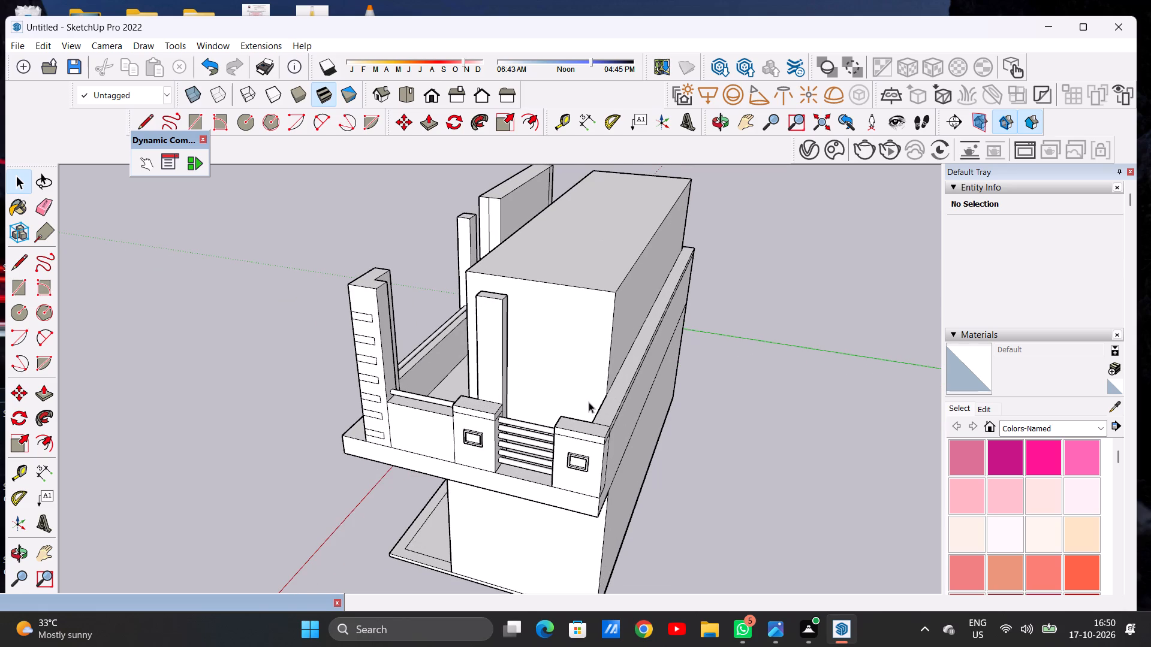
scroll(584, 402, "down", 6)
middle_click_drag(546, 409, 646, 403)
middle_click_drag(497, 374, 682, 371)
middle_click_drag(450, 366, 647, 369)
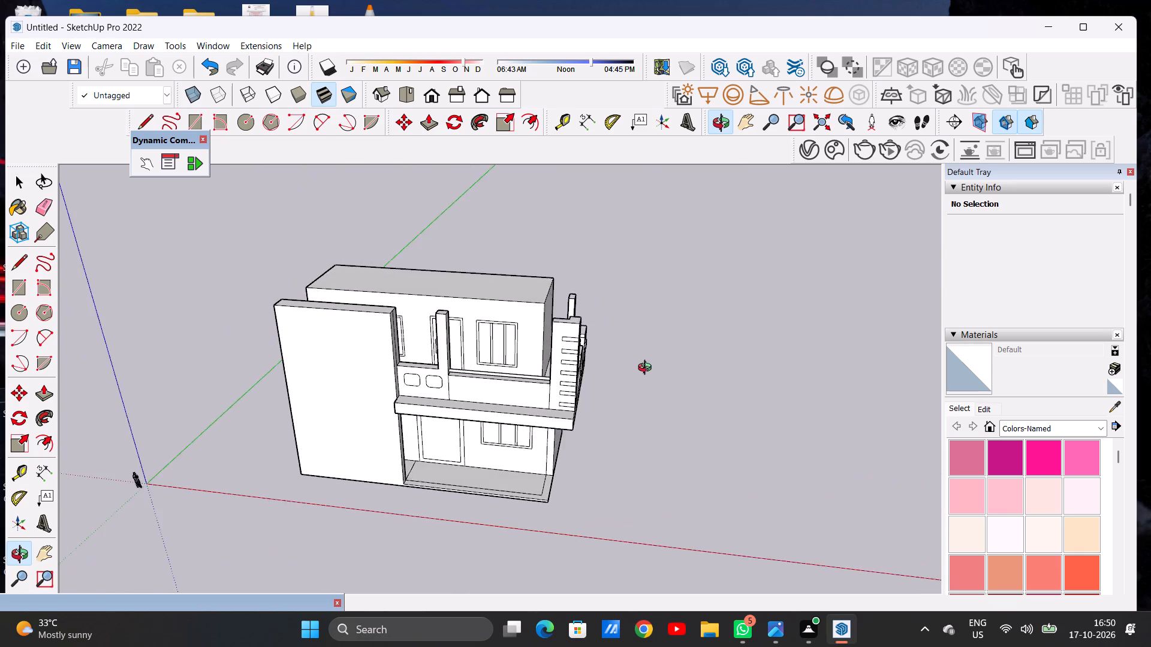
middle_click_drag(647, 369, 733, 407)
scroll(506, 352, "up", 4)
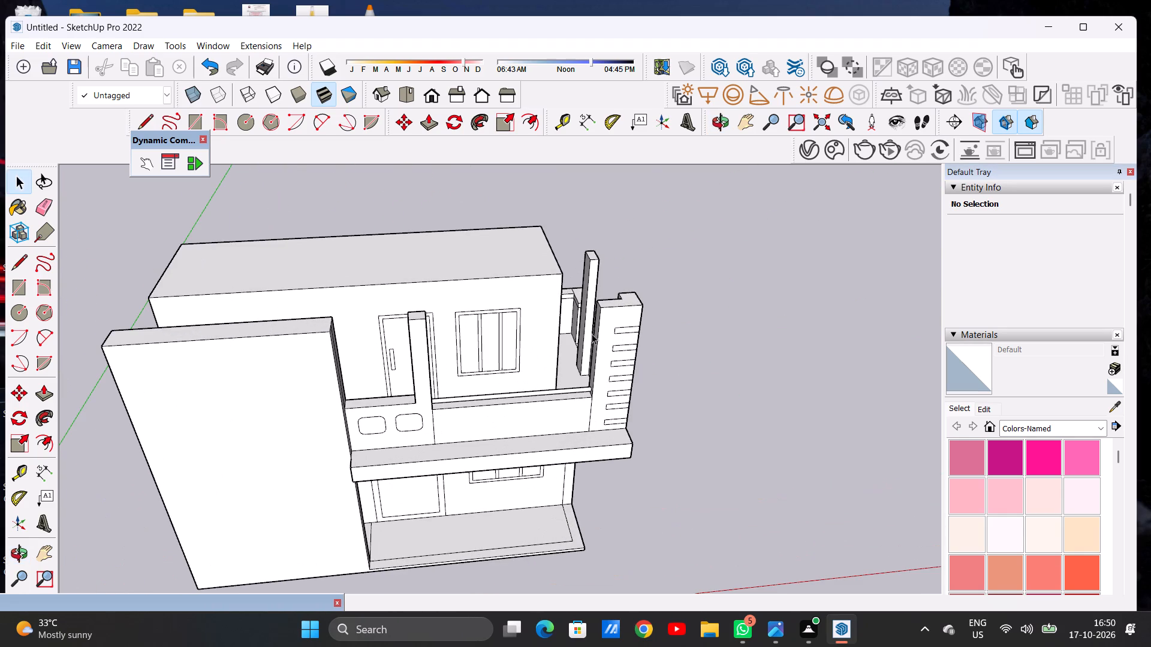
scroll(590, 334, "down", 3)
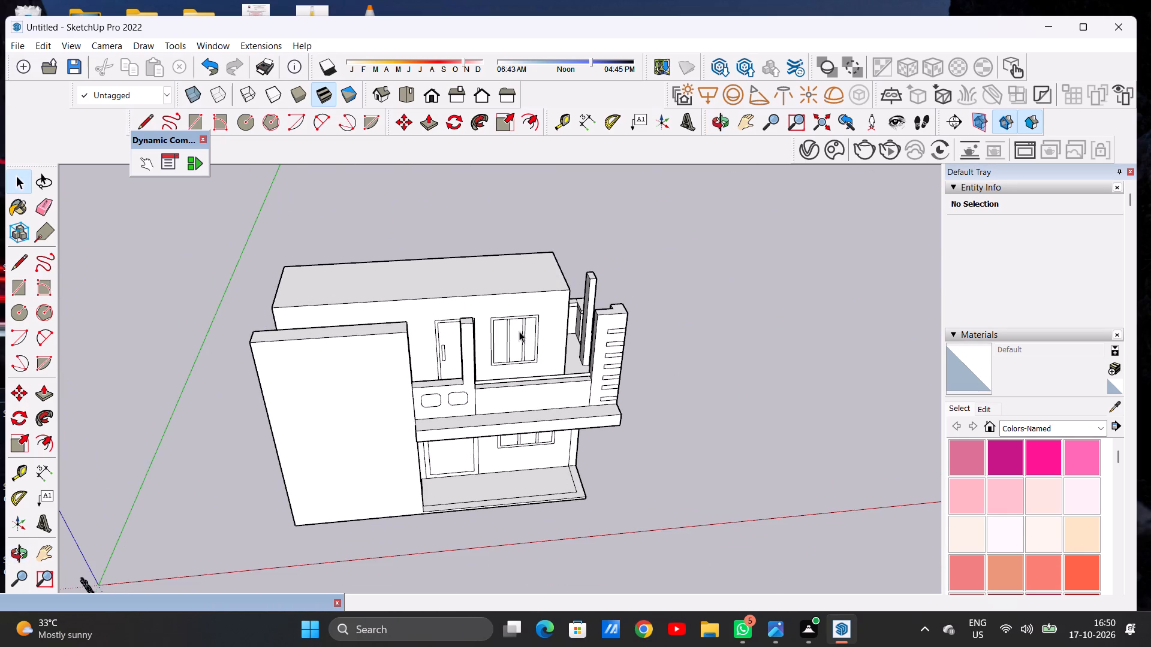
scroll(515, 337, "down", 11)
scroll(549, 362, "up", 7)
scroll(538, 351, "down", 1)
scroll(538, 351, "up", 2)
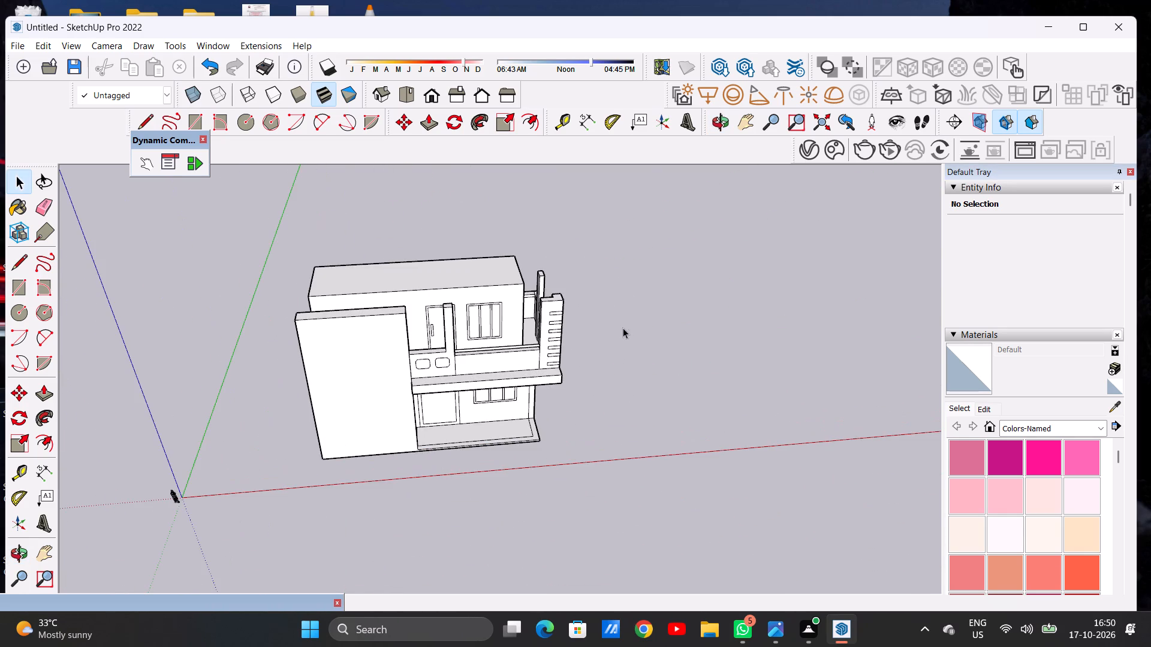
Inspect the side terrace's corner block and the long rear parapet from the side, above and behind.
middle_click_drag(557, 328, 404, 303)
middle_click_drag(542, 303, 212, 291)
middle_click_drag(611, 353, 478, 353)
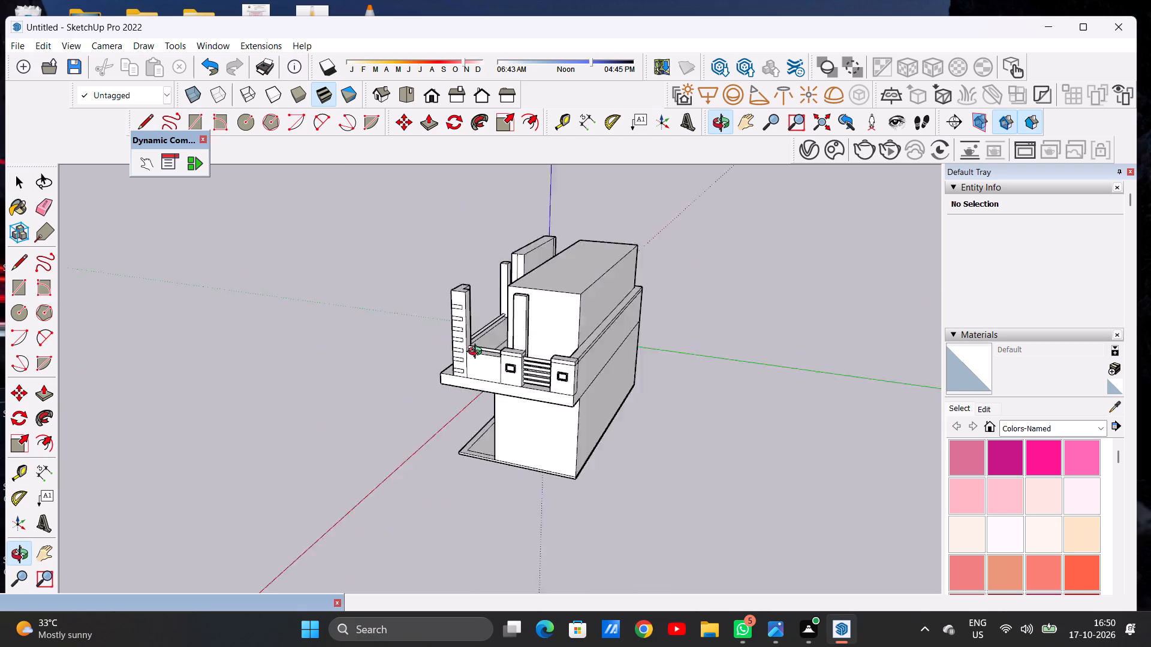
middle_click_drag(478, 353, 329, 376)
scroll(465, 390, "up", 5)
middle_click_drag(507, 353, 526, 456)
scroll(541, 391, "down", 6)
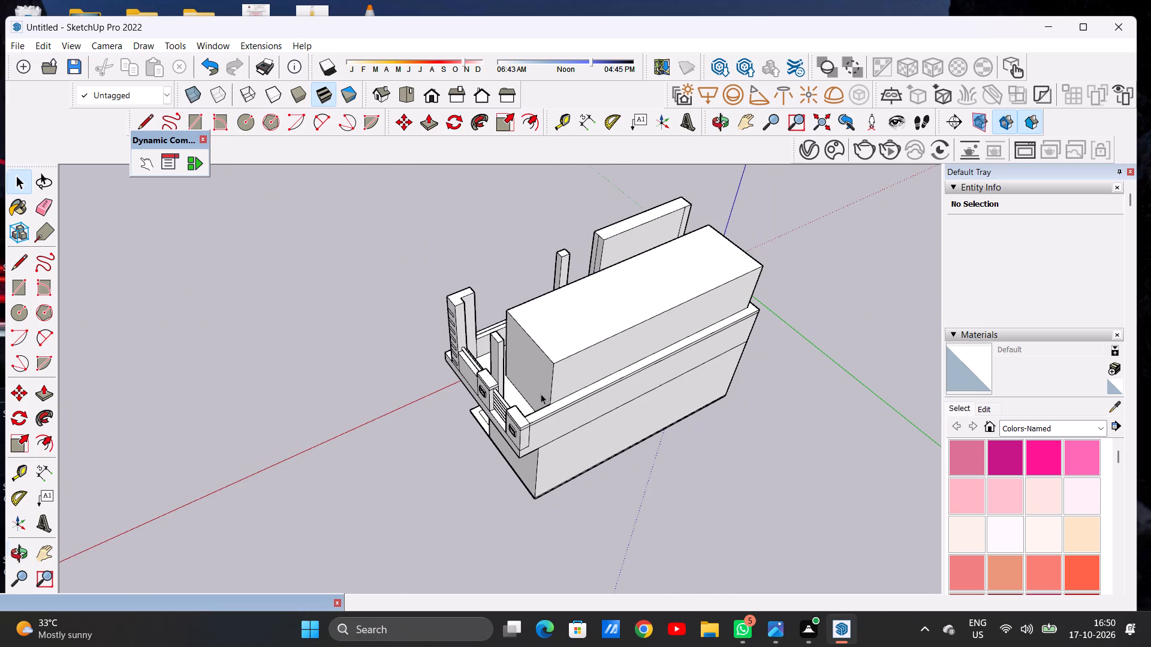
middle_click_drag(513, 412, 424, 417)
scroll(510, 420, "up", 6)
middle_click_drag(509, 440, 432, 403)
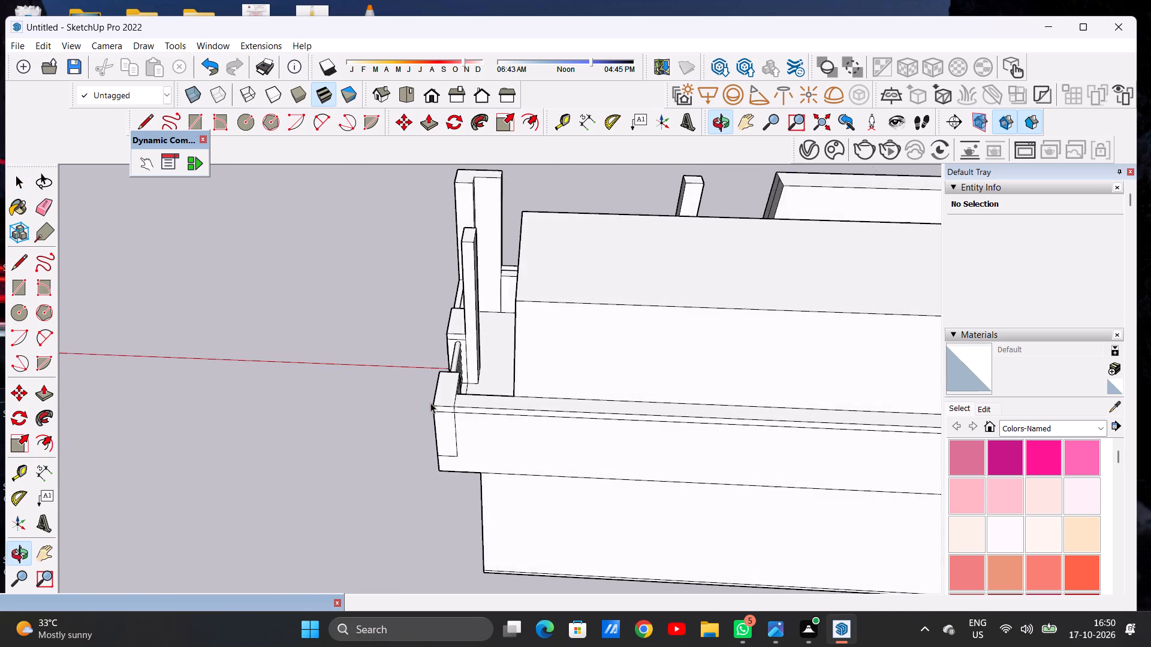
scroll(493, 387, "up", 7)
scroll(496, 403, "down", 8)
middle_click_drag(469, 431, 550, 444)
scroll(555, 433, "down", 5)
scroll(555, 429, "up", 3)
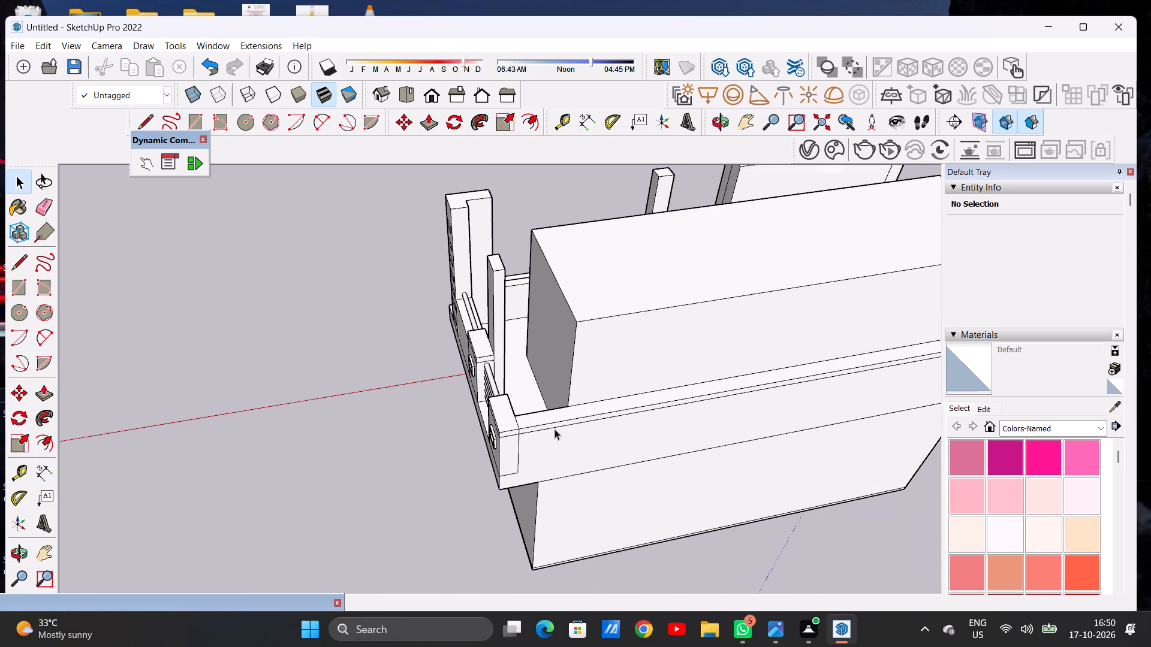
scroll(547, 423, "down", 7)
middle_click_drag(513, 426, 537, 424)
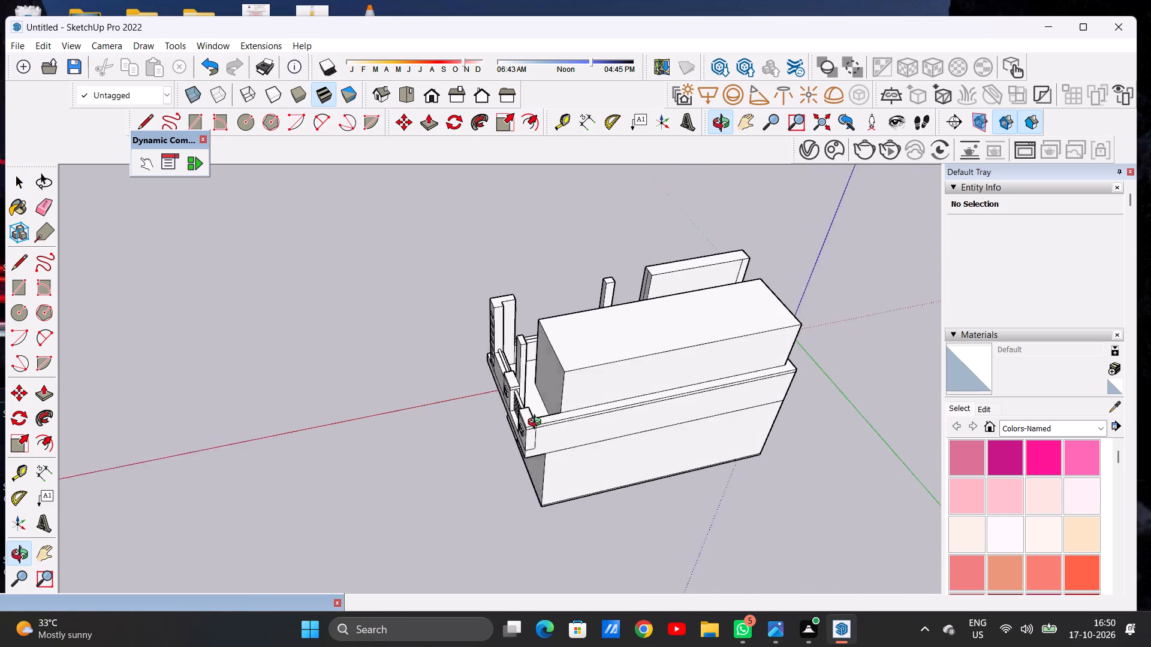
middle_click_drag(537, 424, 679, 385)
scroll(569, 395, "up", 6)
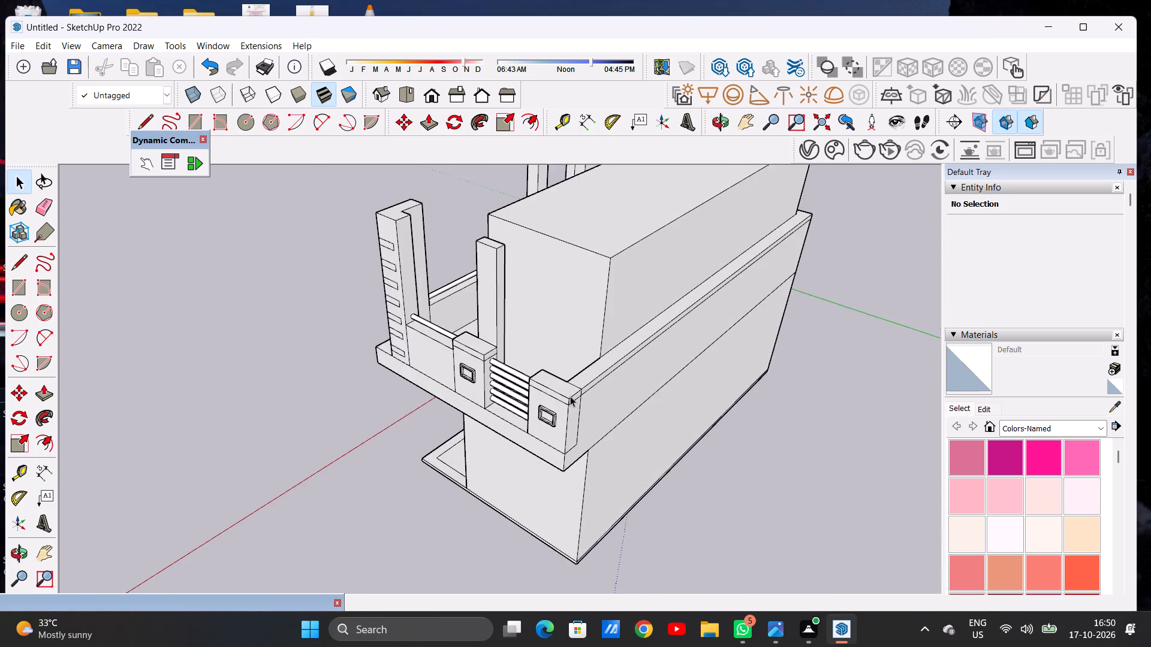
scroll(570, 396, "up", 2)
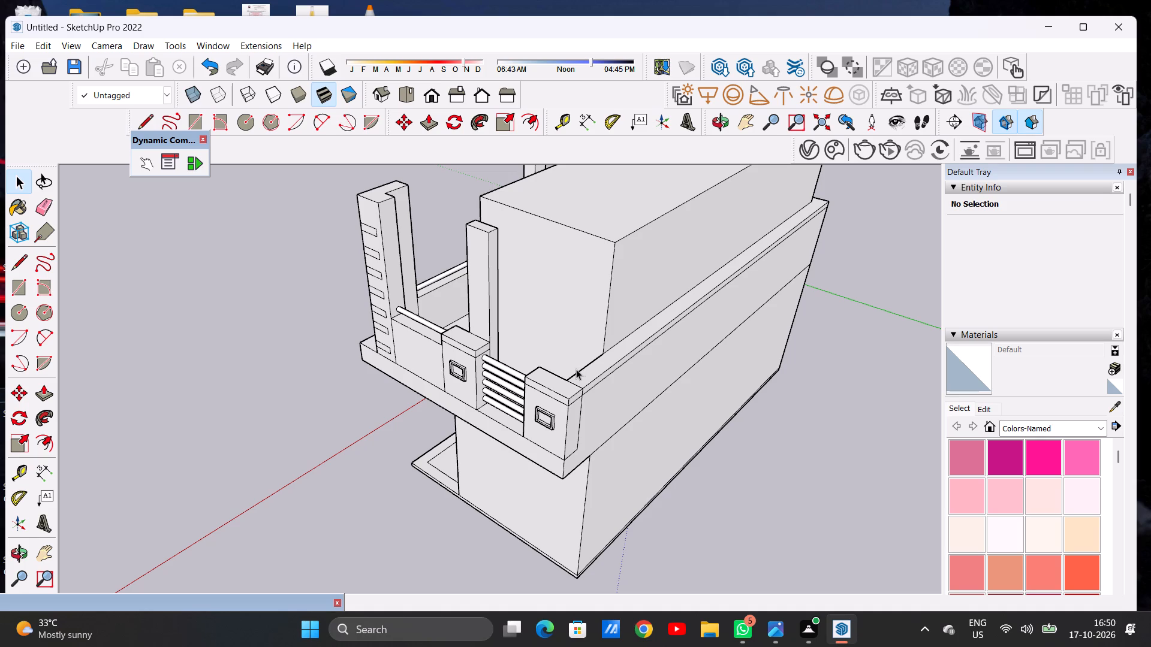
scroll(564, 399, "down", 6)
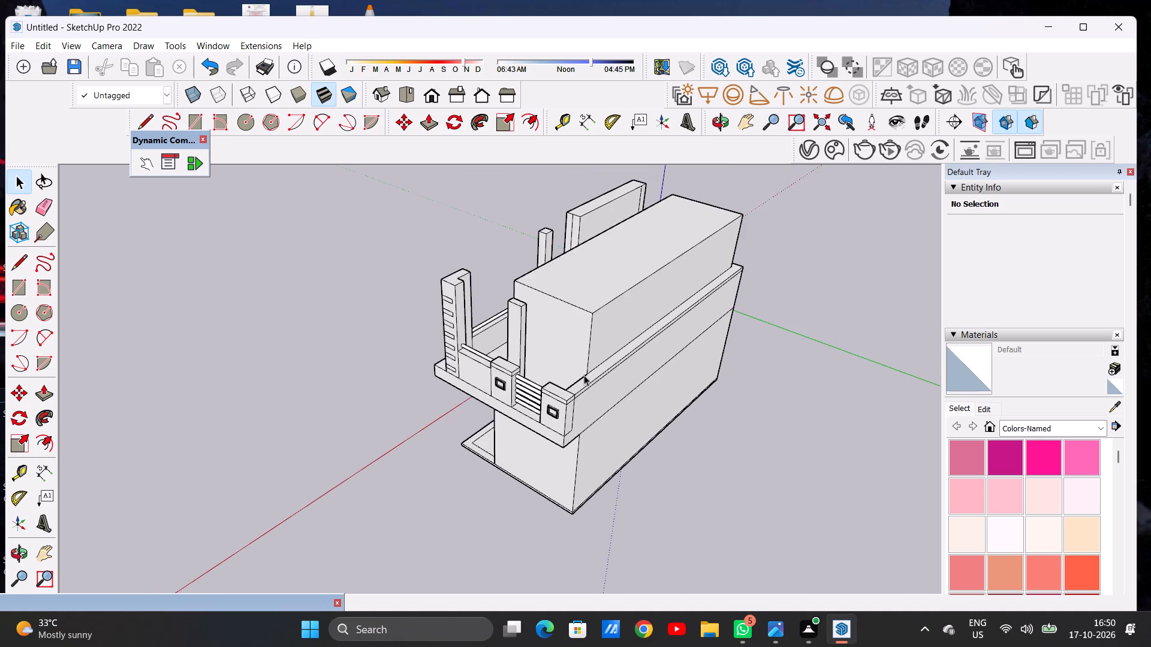
Draw a line across the top of the long rear parapet just behind the corner block to outline a post base.
scroll(584, 375, "up", 8)
key("l")
scroll(555, 392, "up", 3)
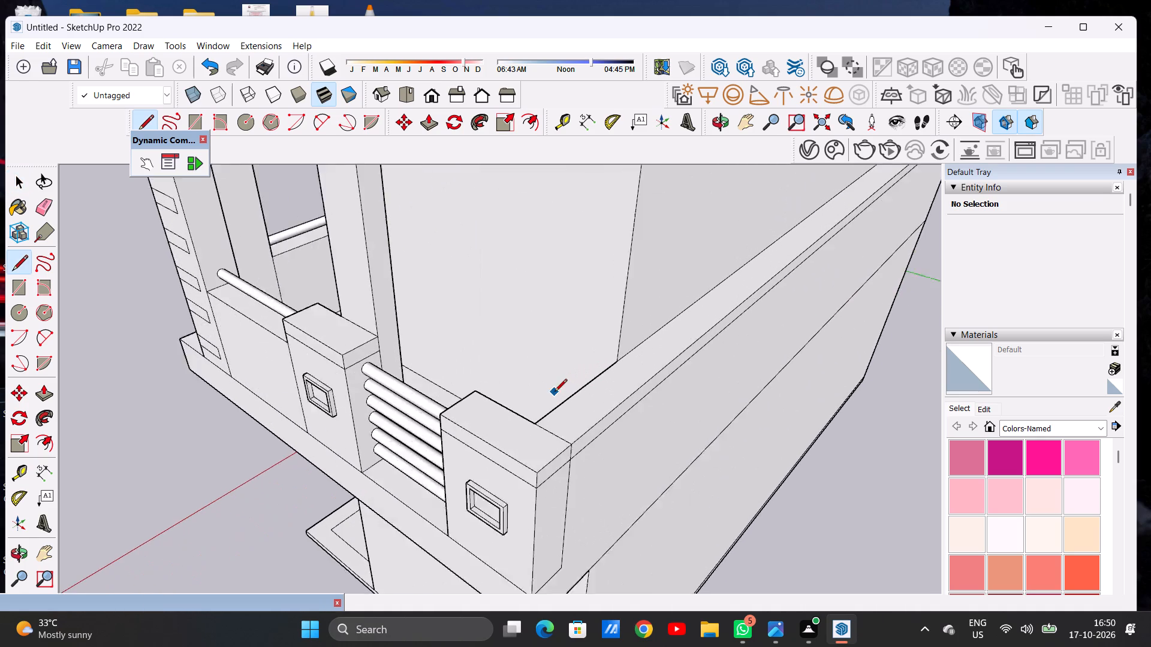
scroll(555, 392, "up", 5)
left_click(568, 397)
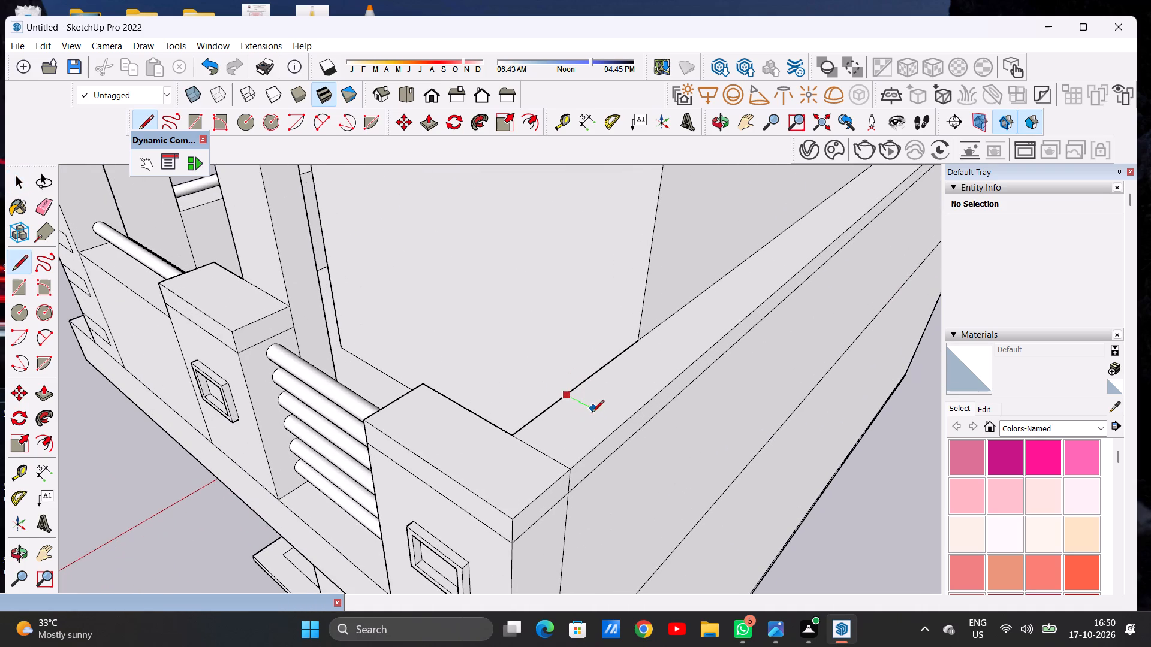
left_click(618, 426)
key("space")
Push/Pull the outlined post base upward to the level of the upper storey's roof corner.
type("P")
left_click(587, 418)
scroll(591, 373, "down", 9)
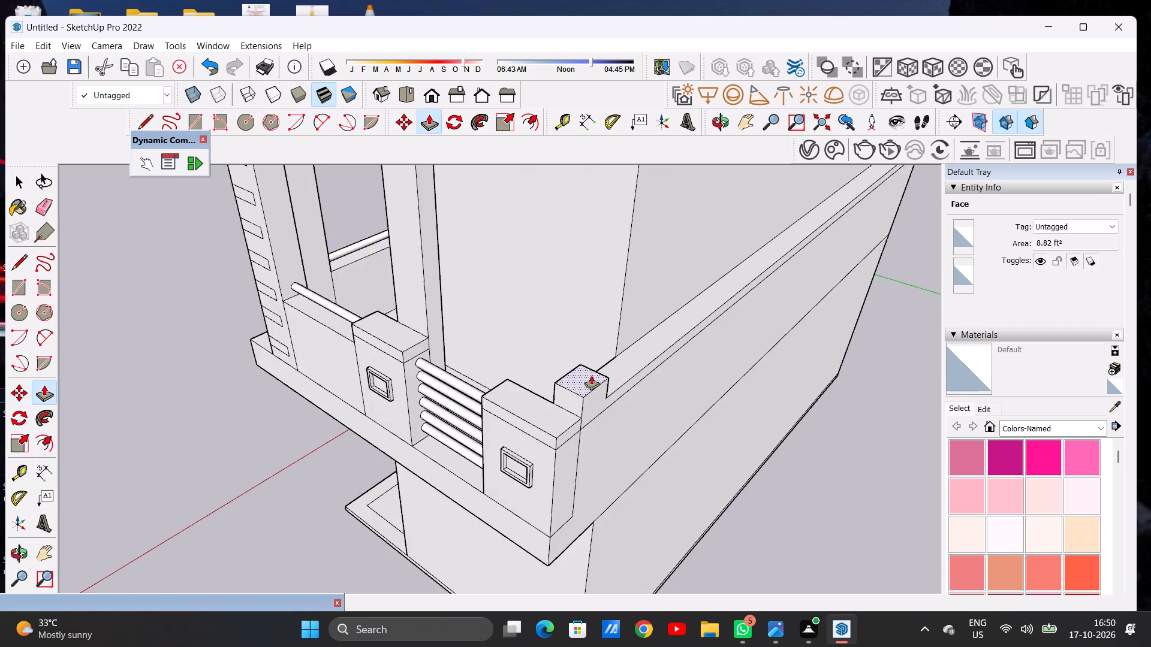
scroll(591, 375, "down", 9)
scroll(604, 296, "down", 1)
scroll(604, 296, "up", 7)
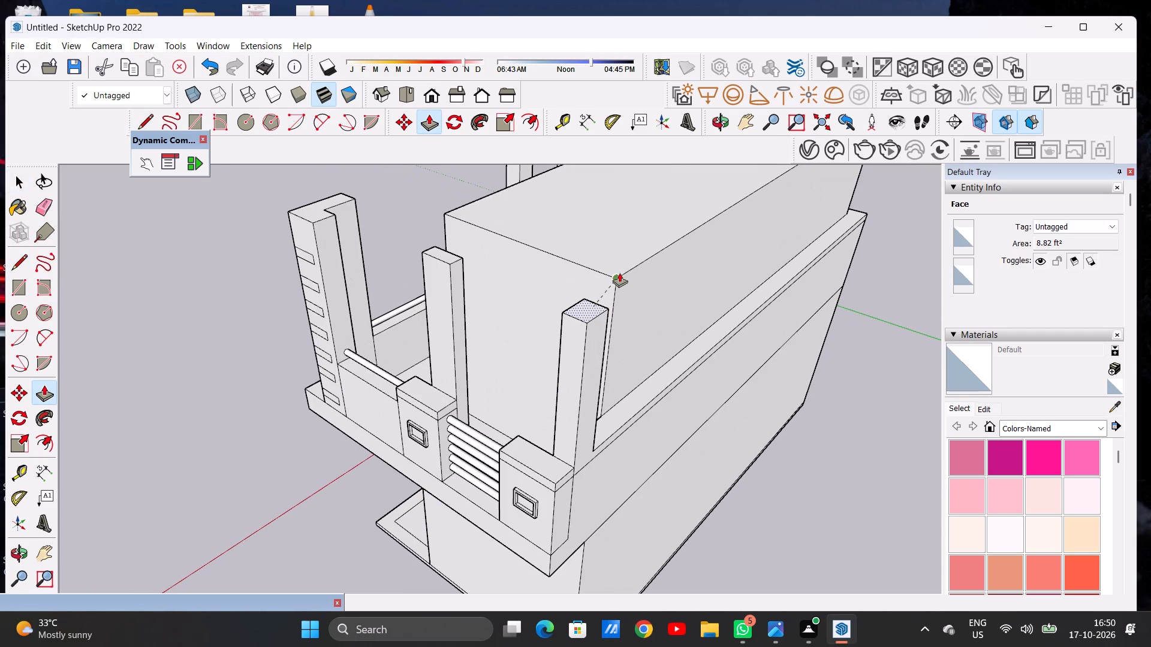
left_click(619, 273)
key("space")
Push/Pull the older side-terrace post beside the middle parapet block down to the level of that block's top.
scroll(552, 383, "down", 12)
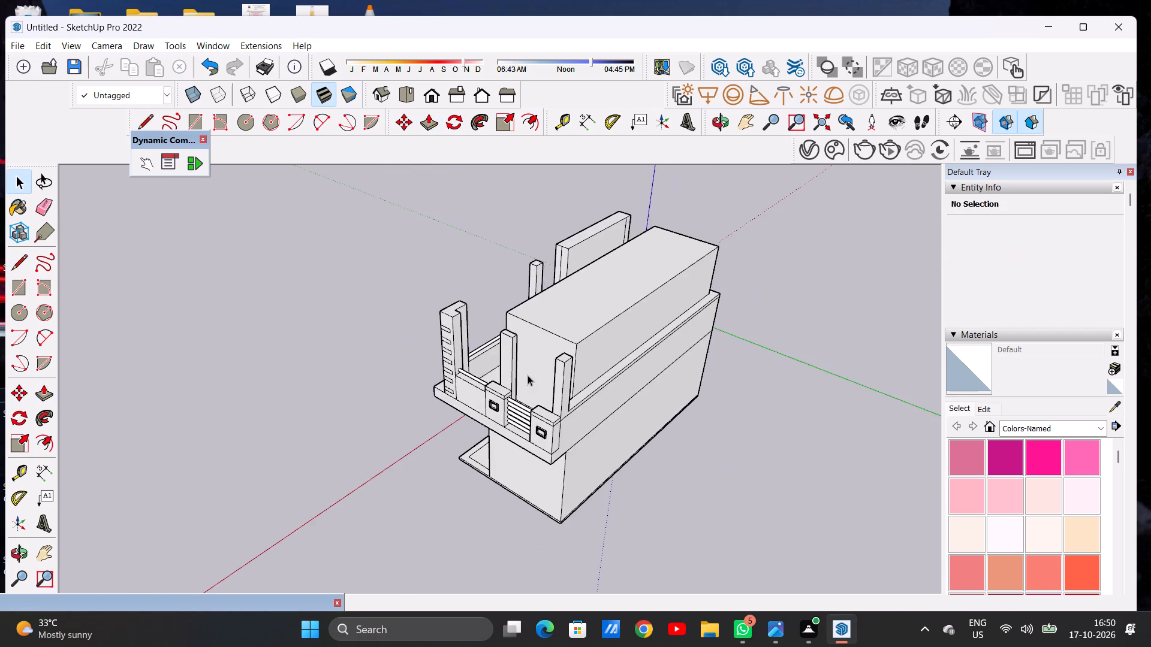
middle_click_drag(525, 374, 658, 345)
middle_click_drag(476, 346, 692, 327)
middle_click_drag(526, 334, 713, 334)
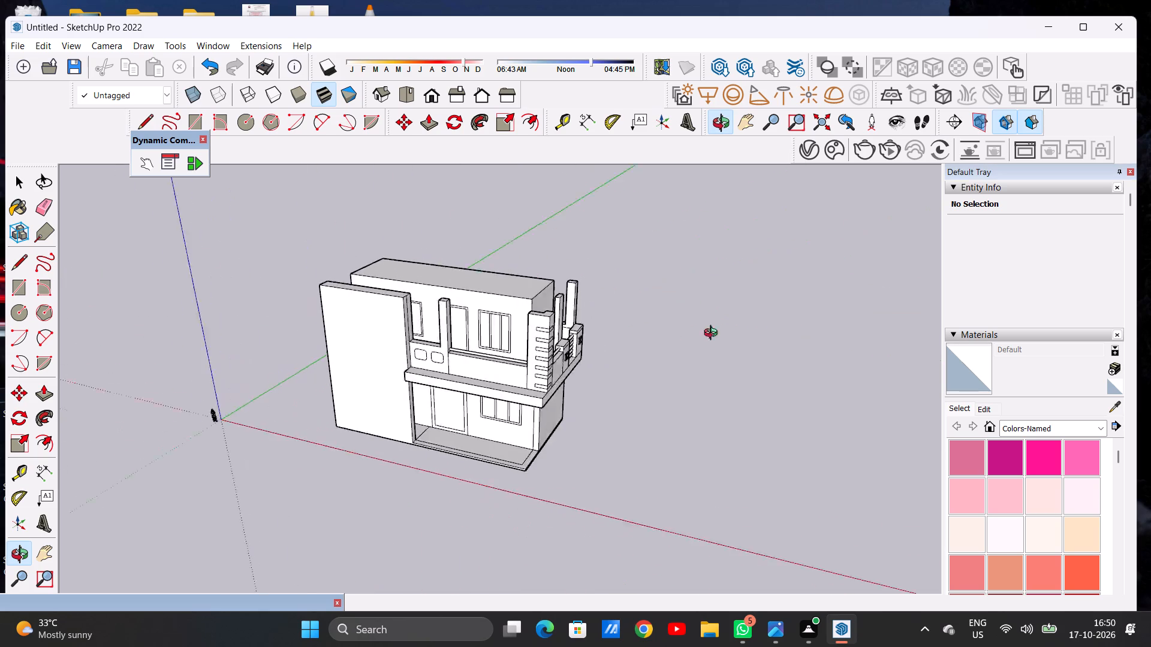
middle_click_drag(713, 334, 312, 392)
middle_click_drag(614, 353, 461, 362)
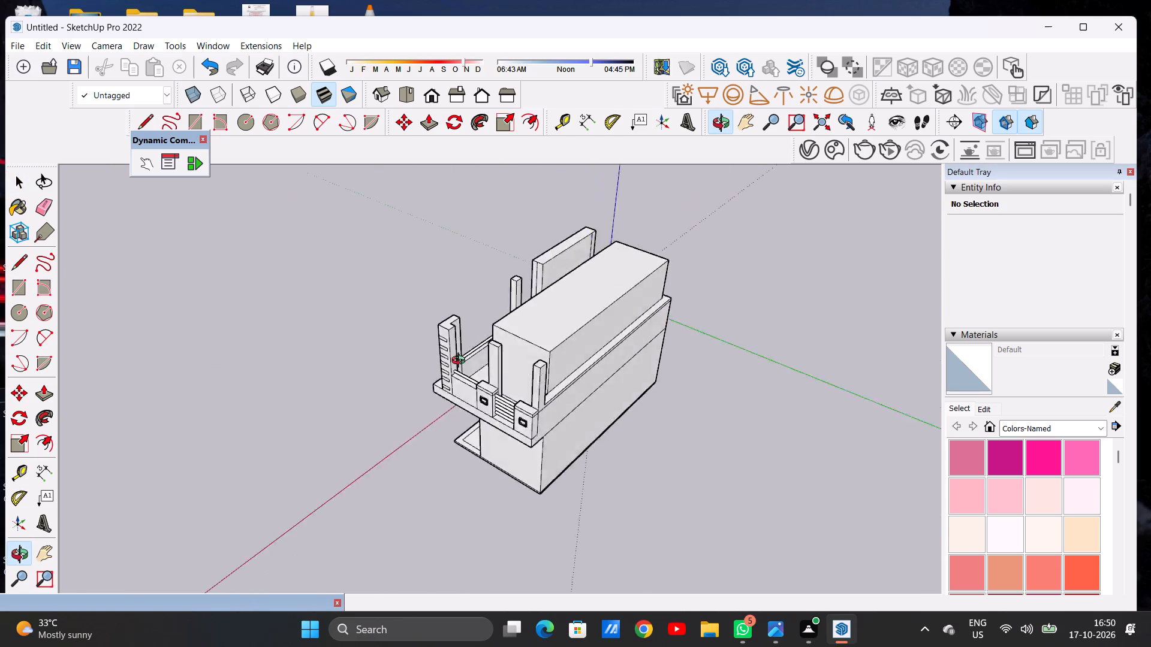
middle_click_drag(461, 362, 351, 373)
scroll(414, 367, "up", 6)
key("p")
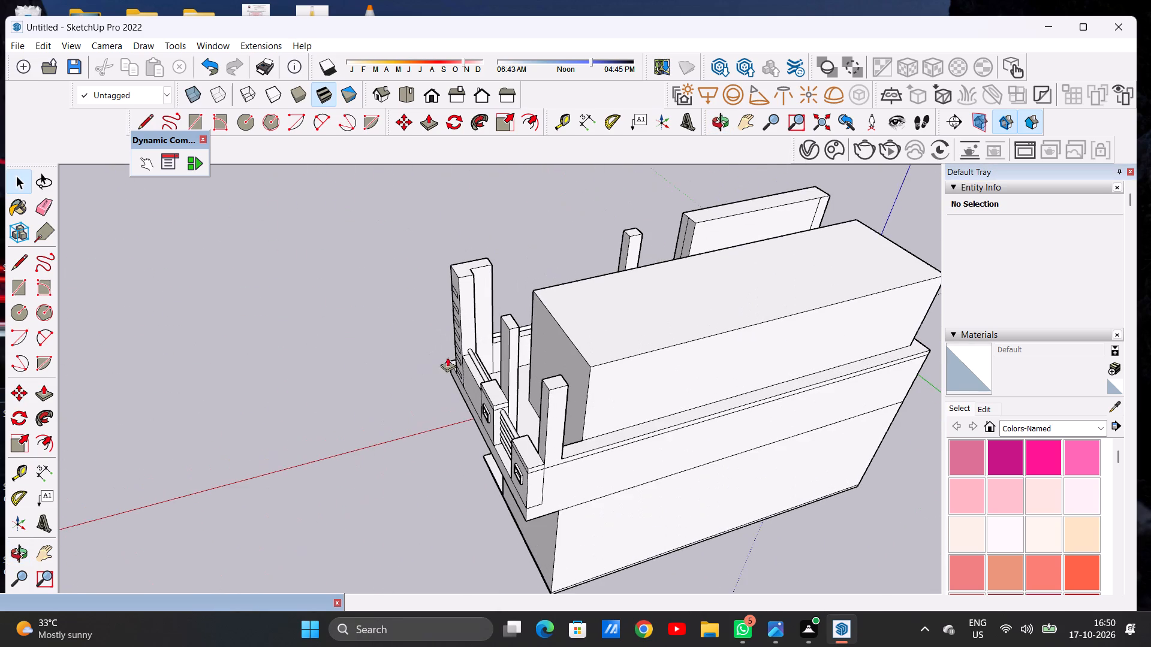
scroll(494, 341, "up", 5)
left_click(527, 301)
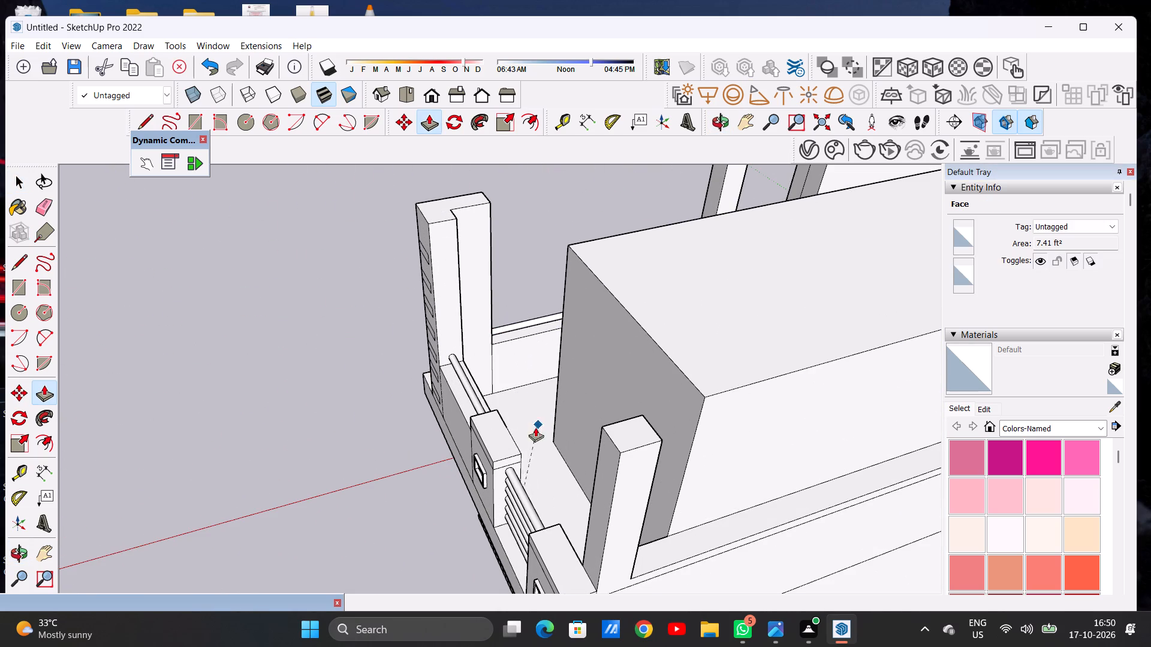
left_click(514, 454)
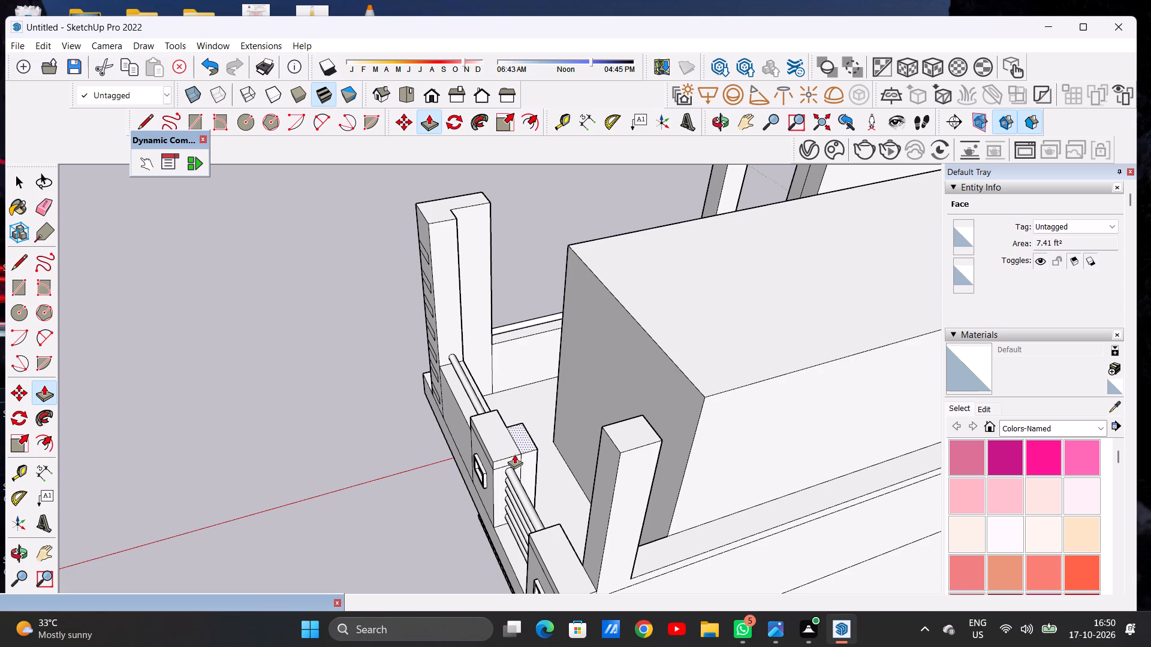
Inspect the whole villa from the side, the front and the terrace corner to review the post changes.
key("space")
scroll(517, 416, "down", 13)
middle_click_drag(483, 440, 744, 365)
middle_click_drag(514, 392, 697, 360)
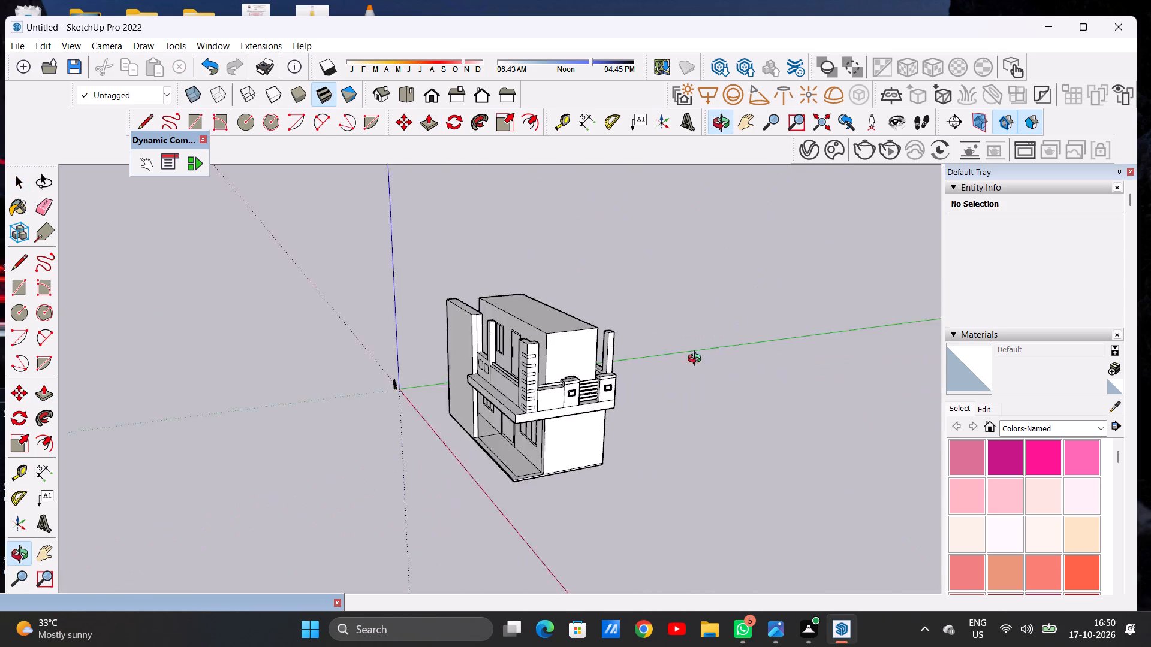
middle_click_drag(697, 360, 746, 350)
middle_click_drag(489, 355, 766, 329)
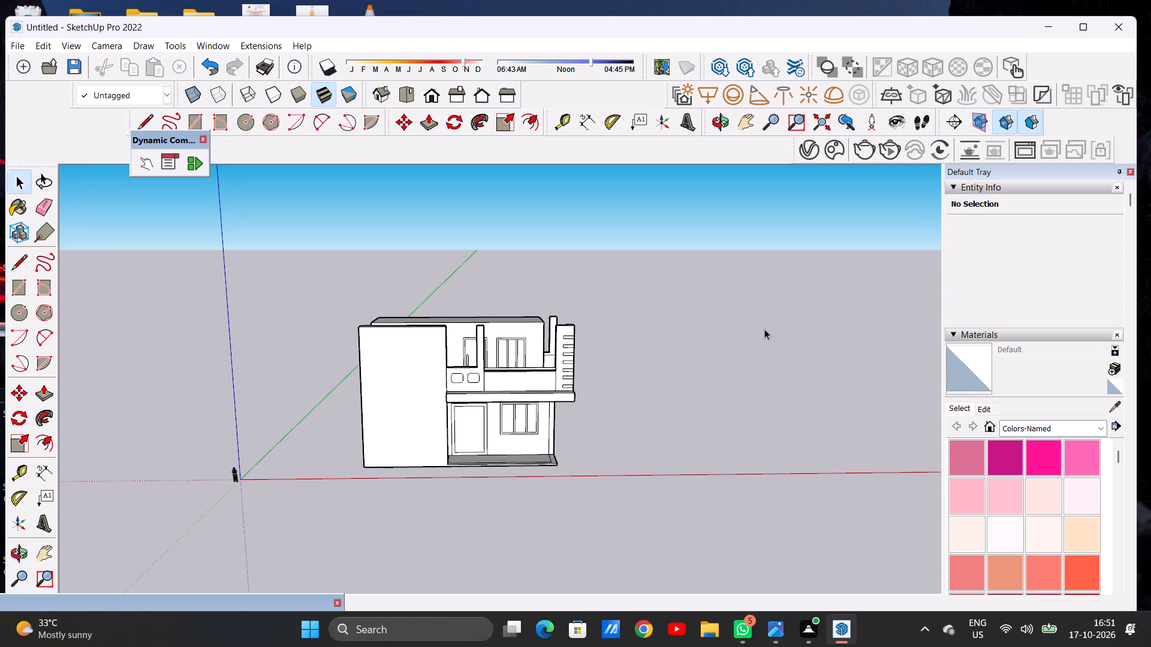
middle_click_drag(633, 364, 375, 377)
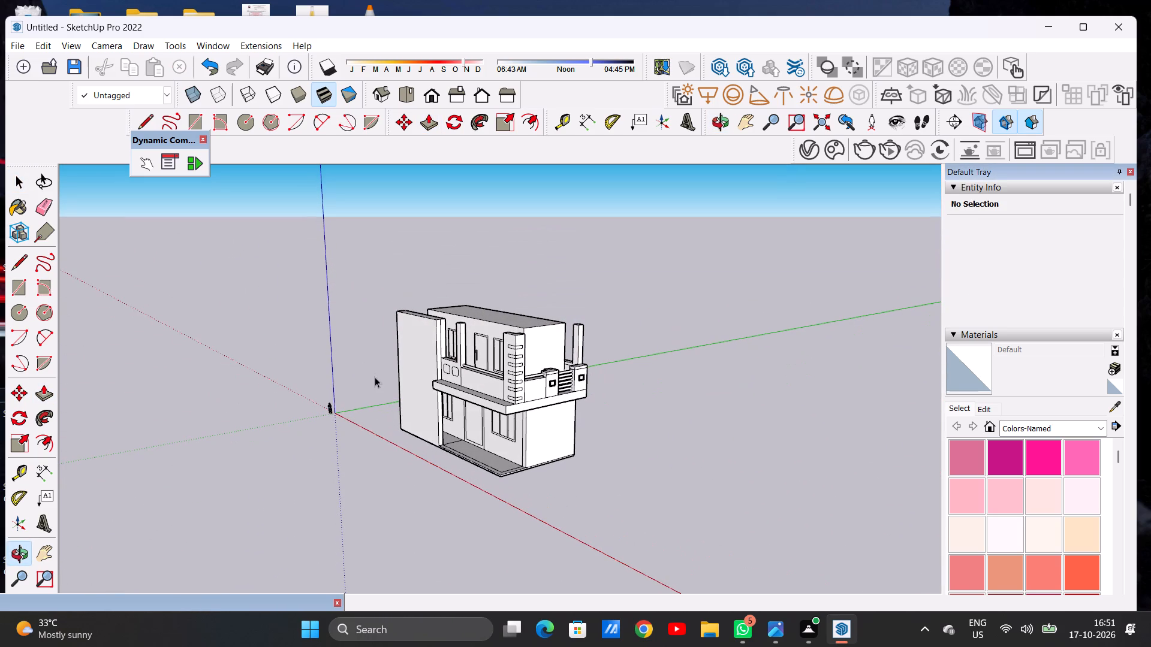
middle_click_drag(453, 347, 460, 386)
scroll(504, 360, "down", 6)
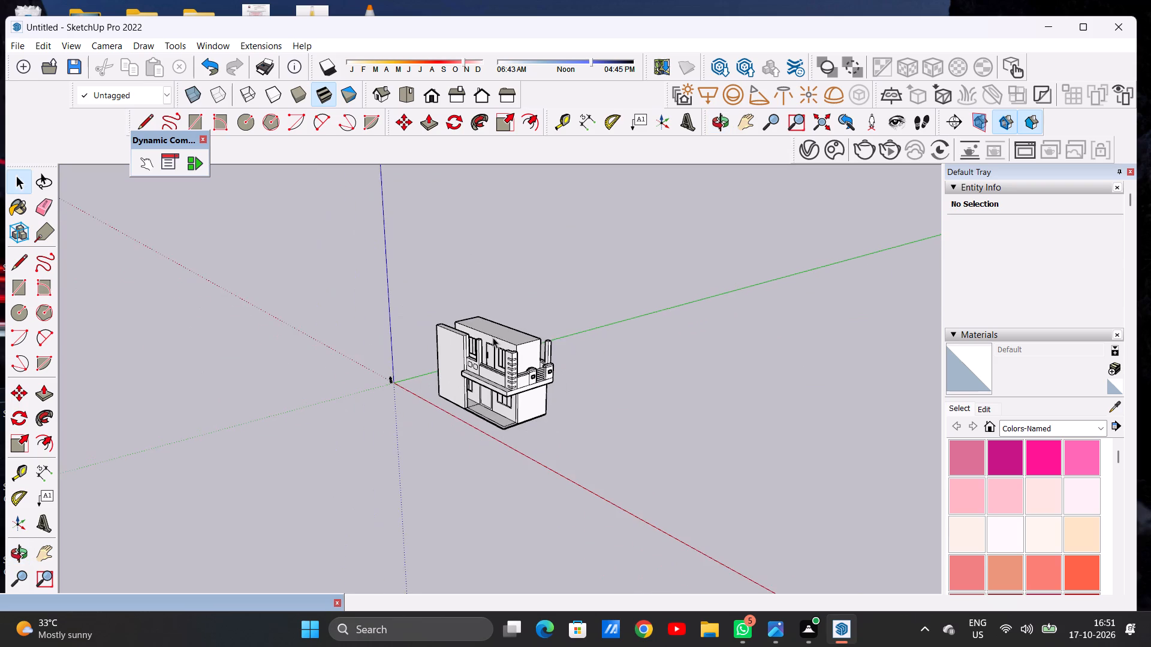
Push/Pull the upper storey's top face upward slightly to form a thin roof slab.
middle_click_drag(482, 322, 516, 410)
scroll(500, 349, "up", 6)
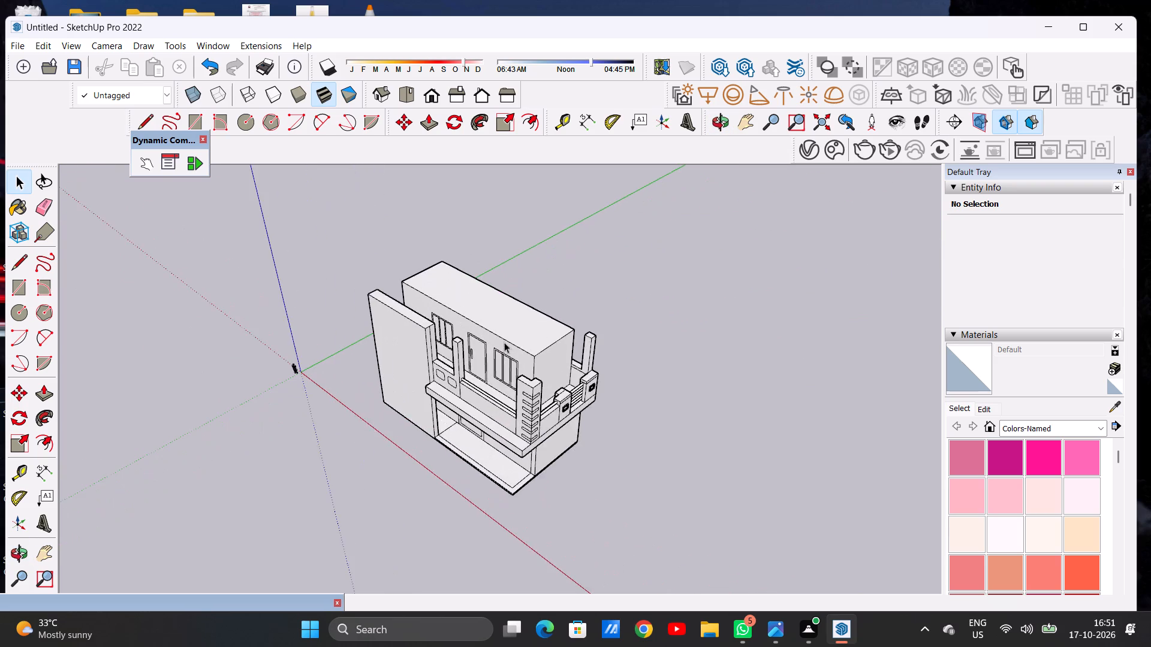
scroll(516, 328, "up", 5)
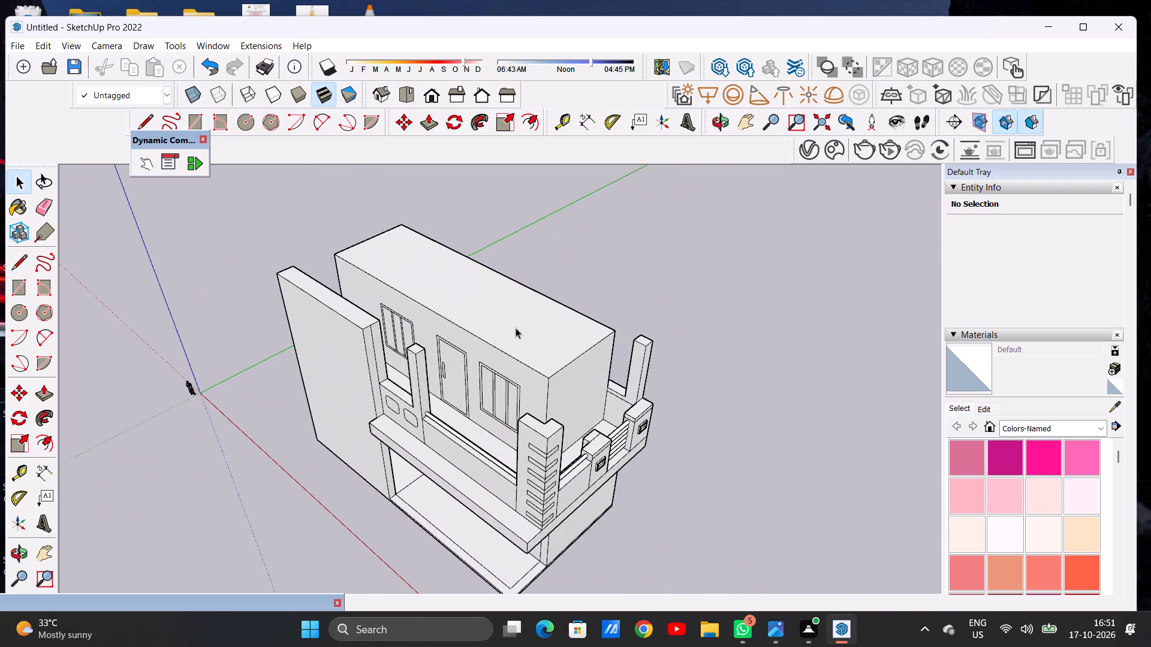
scroll(564, 358, "down", 5)
scroll(561, 354, "up", 5)
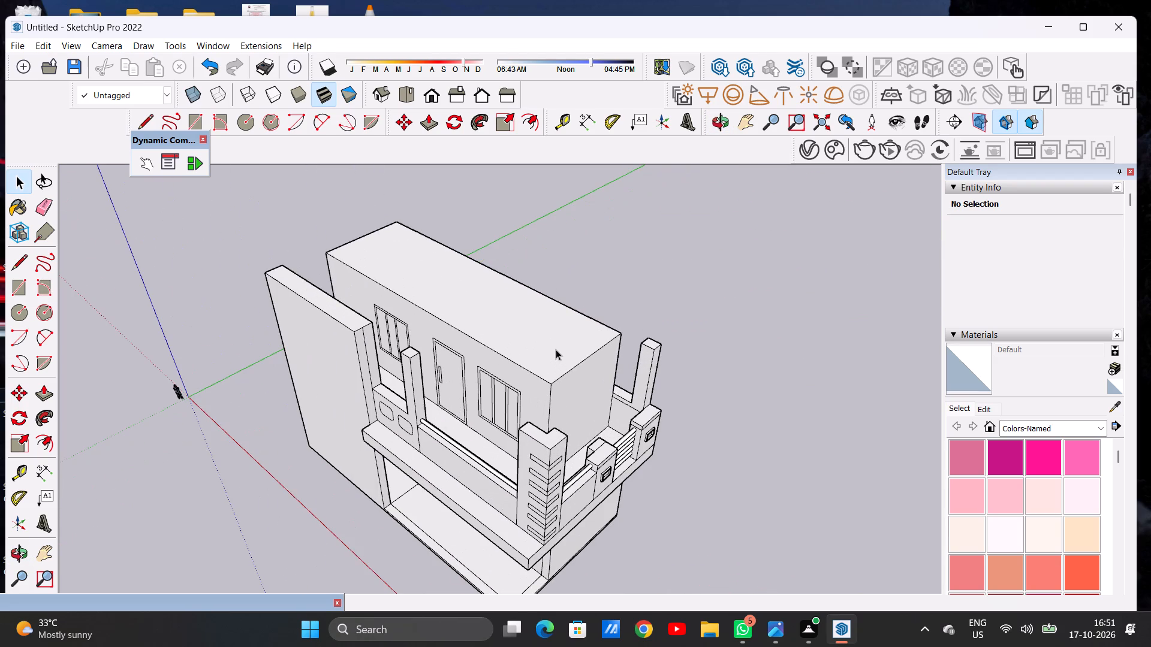
key("p")
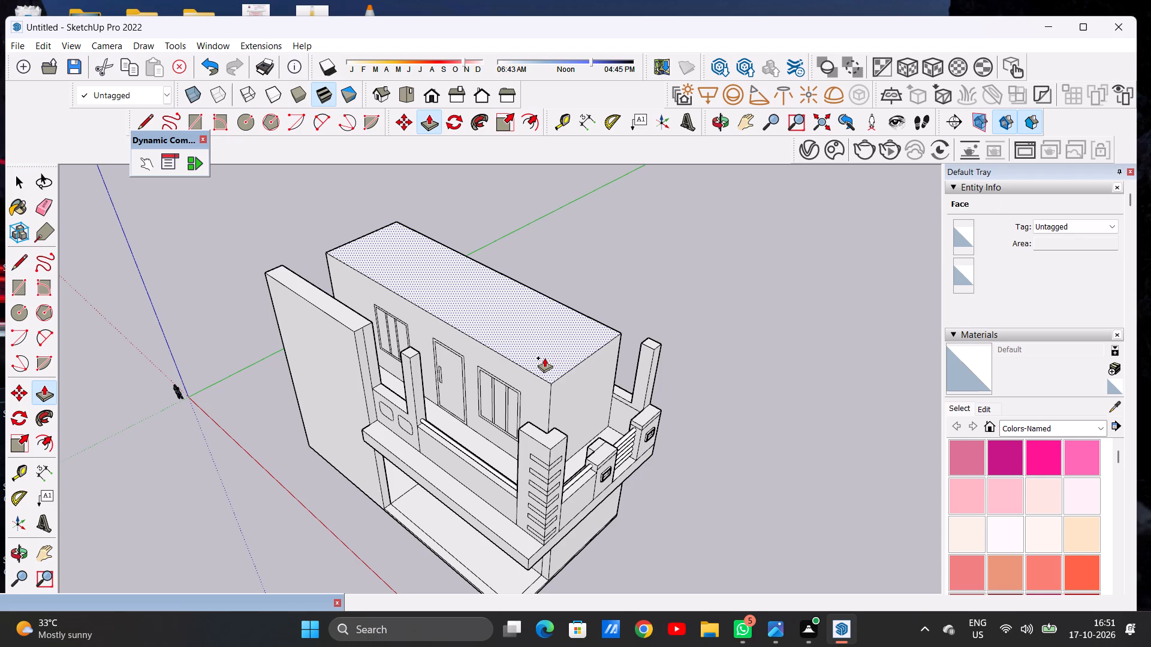
left_click(544, 358)
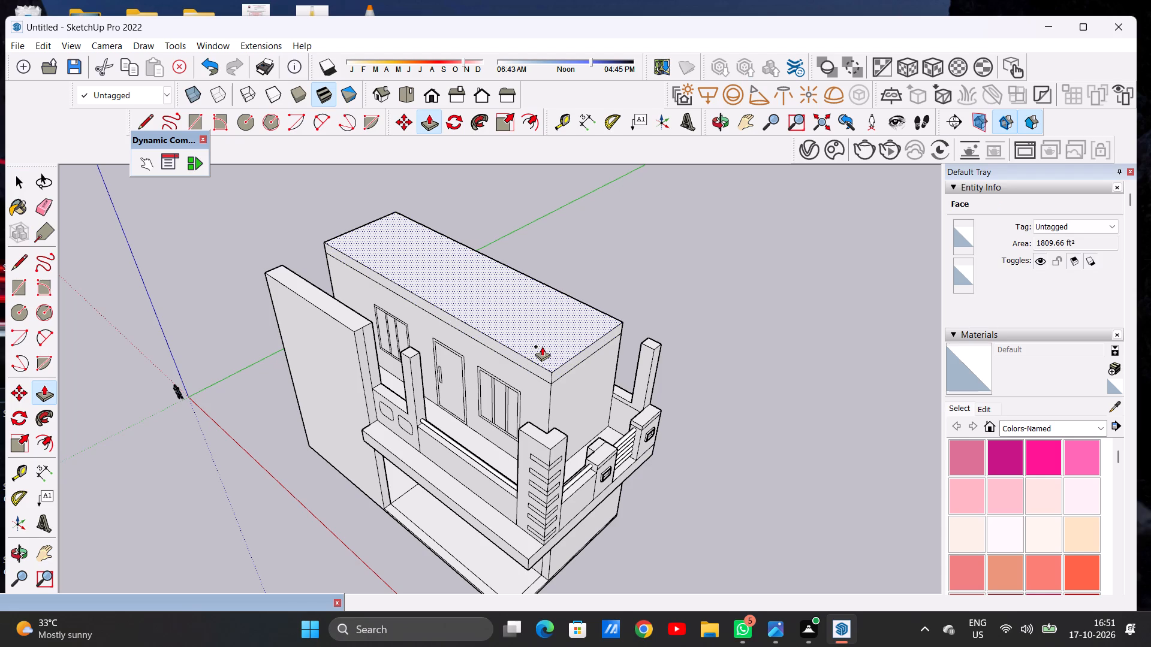
left_click(543, 346)
key("space")
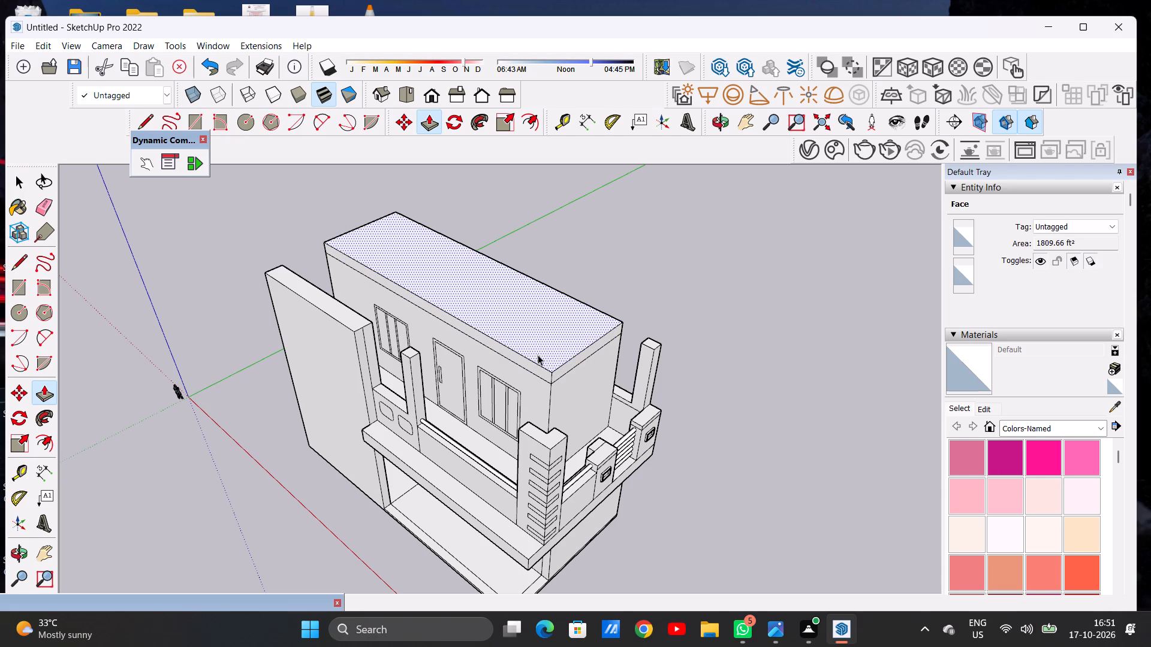
Push/Pull the roof slab's front edge outward over the front balcony to the slotted corner column.
middle_click_drag(532, 395, 538, 298)
scroll(538, 298, "up", 1)
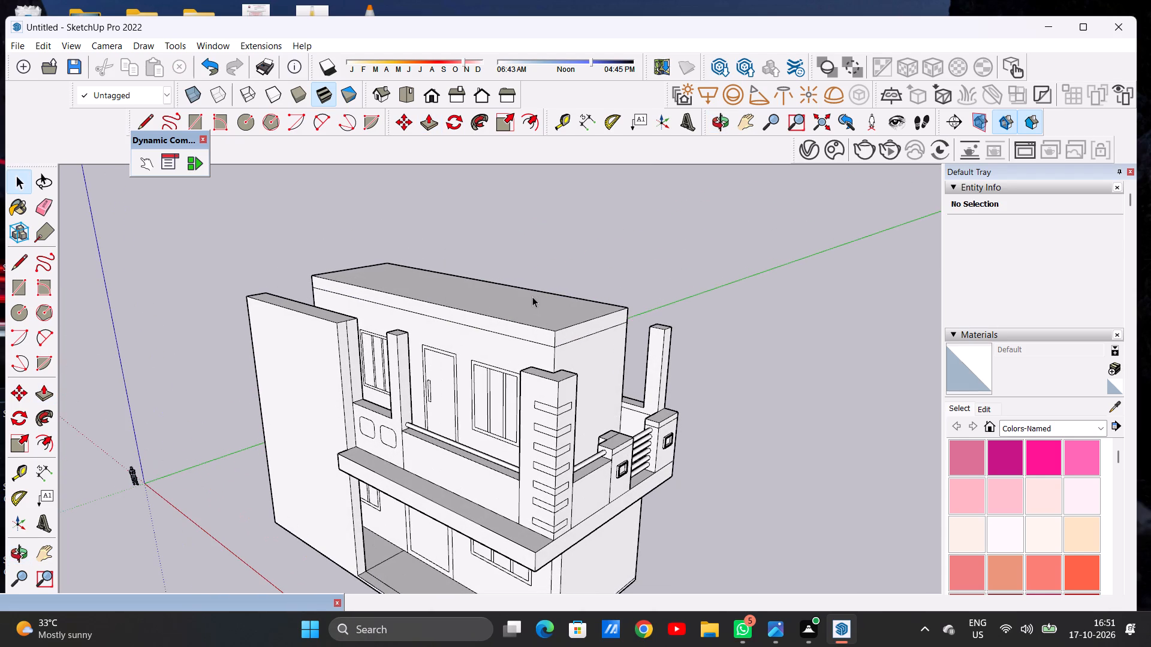
scroll(498, 274, "down", 5)
middle_click_drag(543, 319, 520, 425)
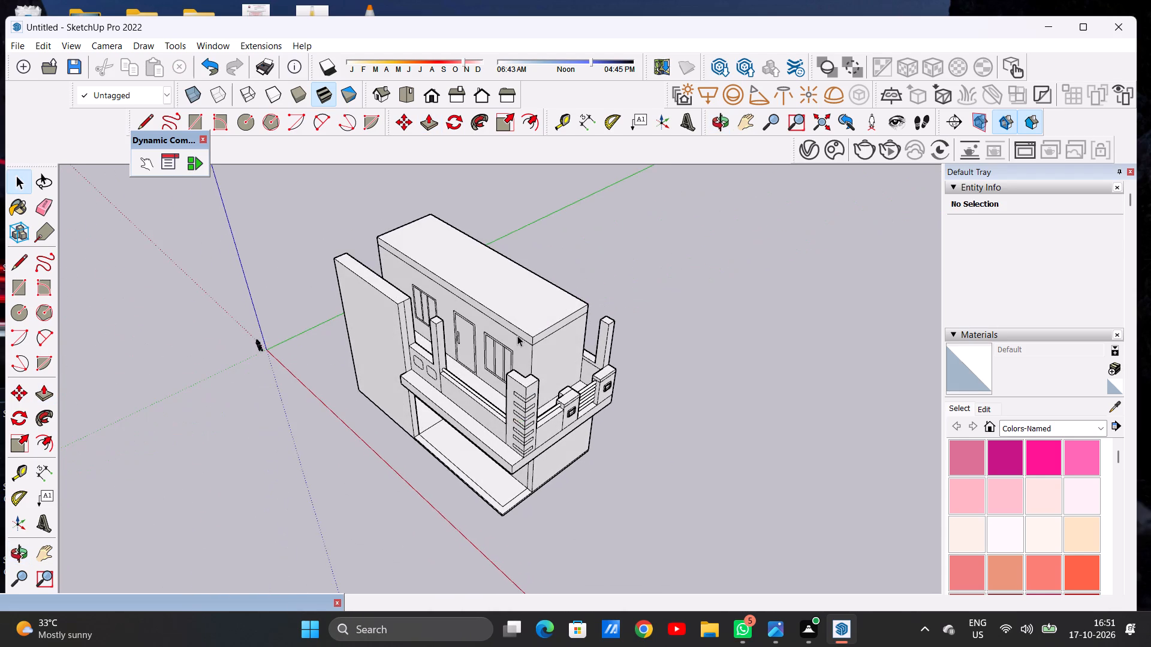
scroll(520, 335, "up", 4)
scroll(520, 335, "down", 1)
key("p")
scroll(528, 334, "up", 4)
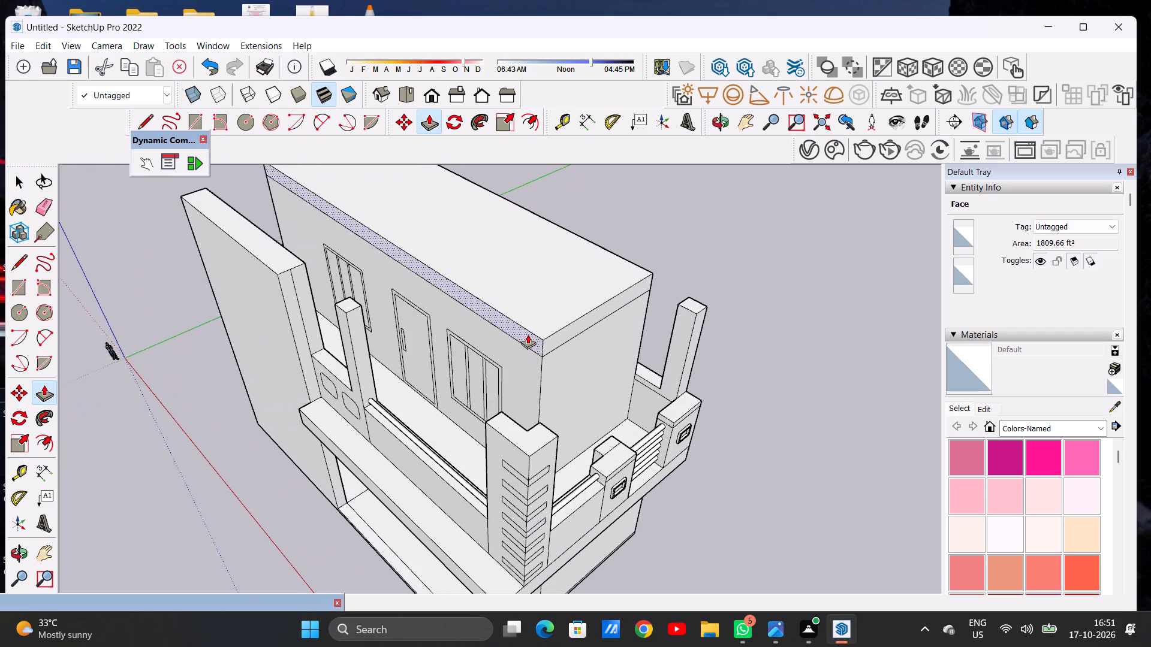
left_click(528, 334)
scroll(463, 334, "down", 4)
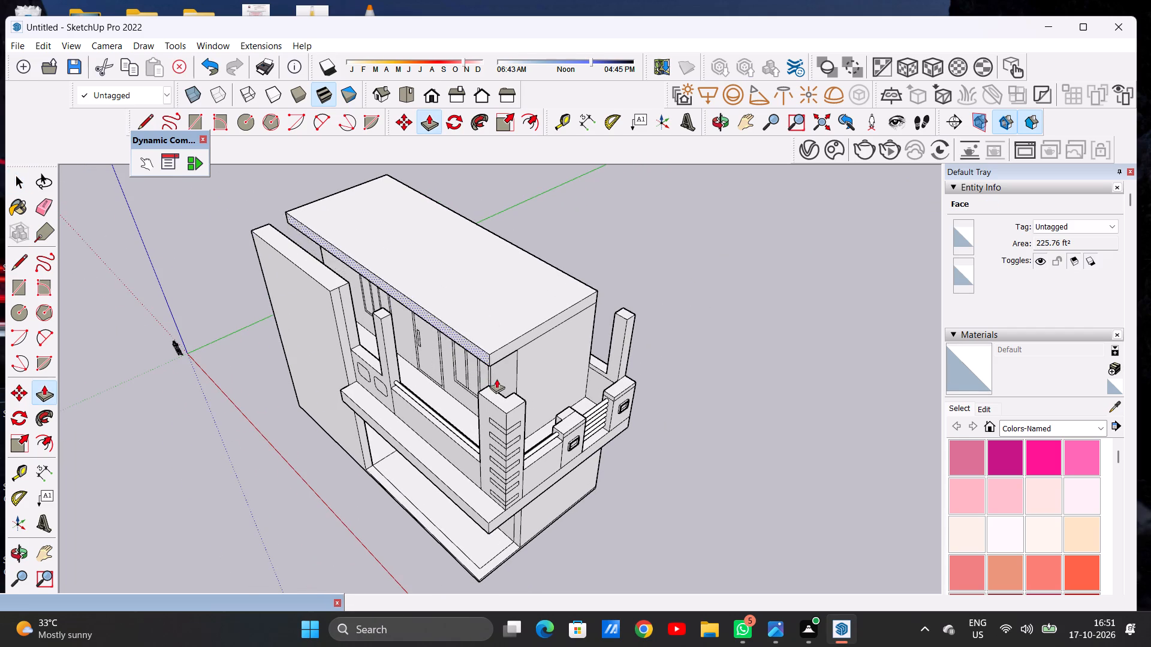
left_click(487, 390)
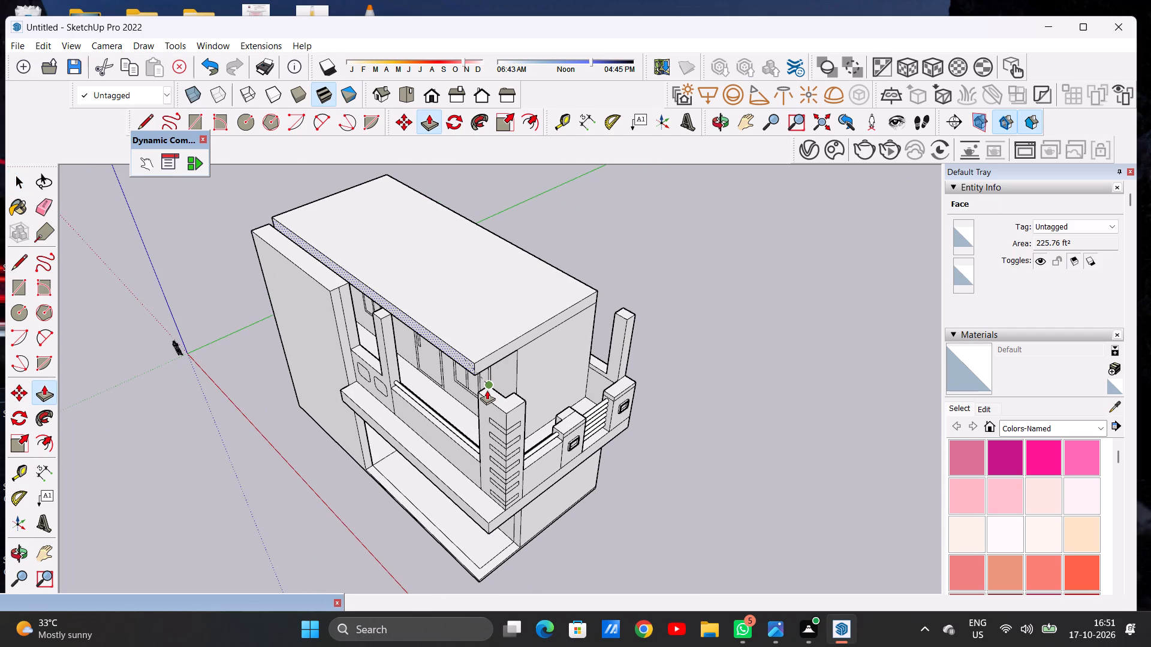
Push/Pull the roof slab's side edge outward over the side terrace to the slotted corner column.
left_click(486, 362)
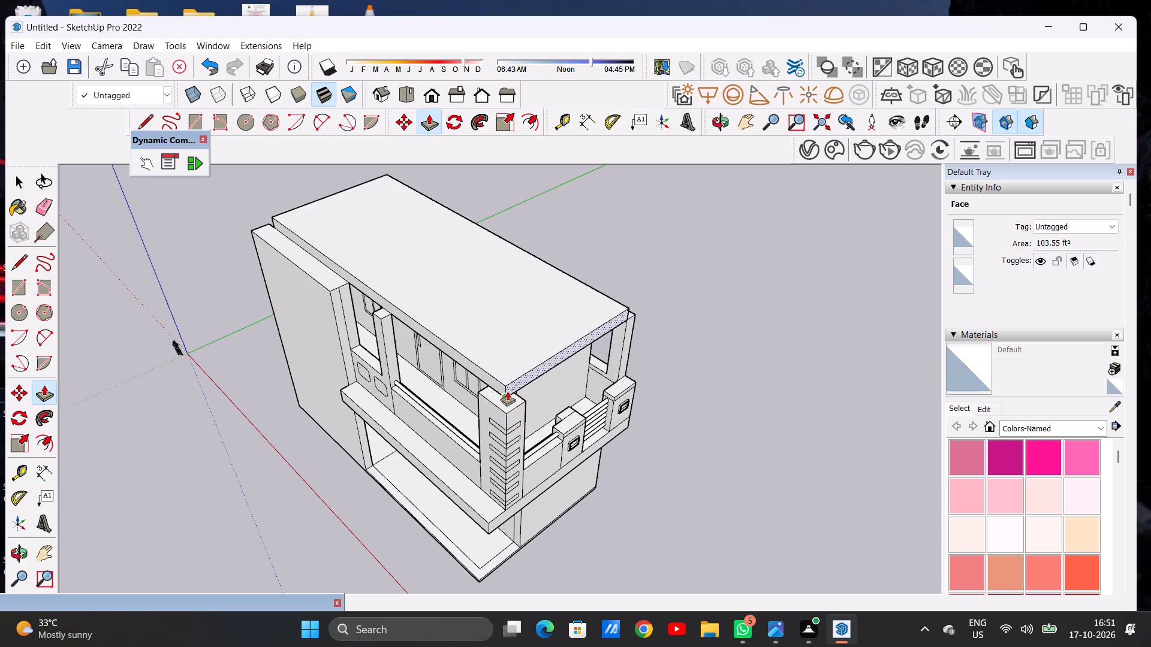
left_click(507, 391)
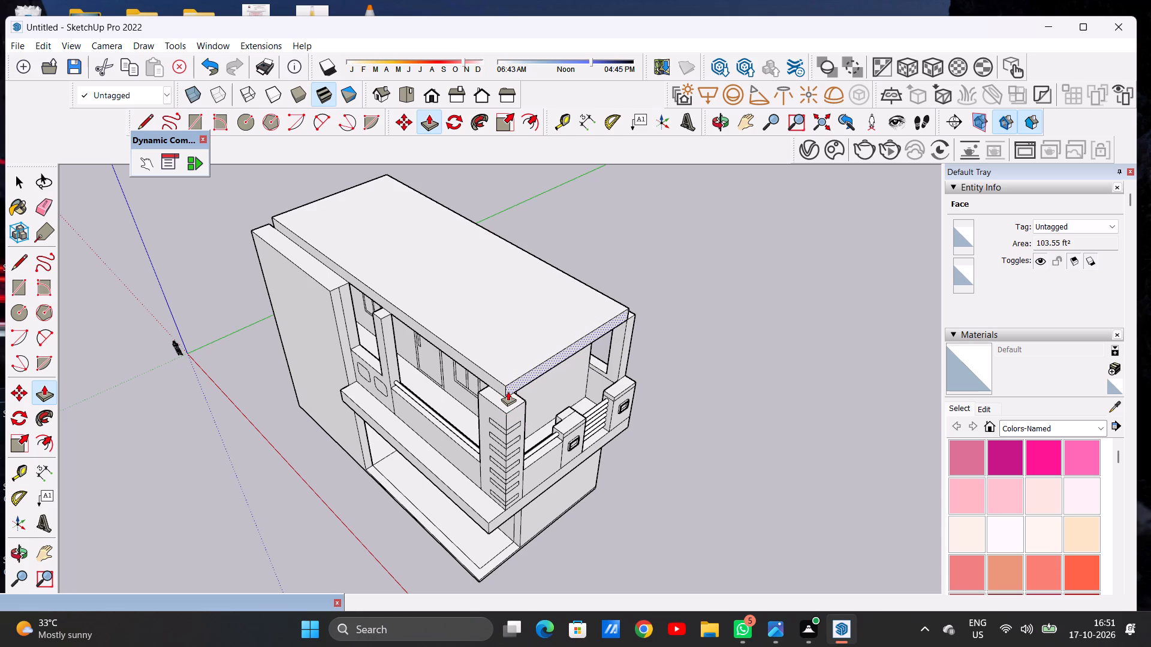
key("space")
Inspect the roof slab's overhang above the side terrace and its corner supports.
scroll(496, 340, "down", 6)
middle_click_drag(546, 385, 387, 318)
scroll(457, 345, "up", 3)
scroll(457, 345, "down", 1)
scroll(457, 345, "up", 2)
scroll(457, 345, "down", 1)
scroll(457, 345, "up", 1)
scroll(457, 345, "down", 1)
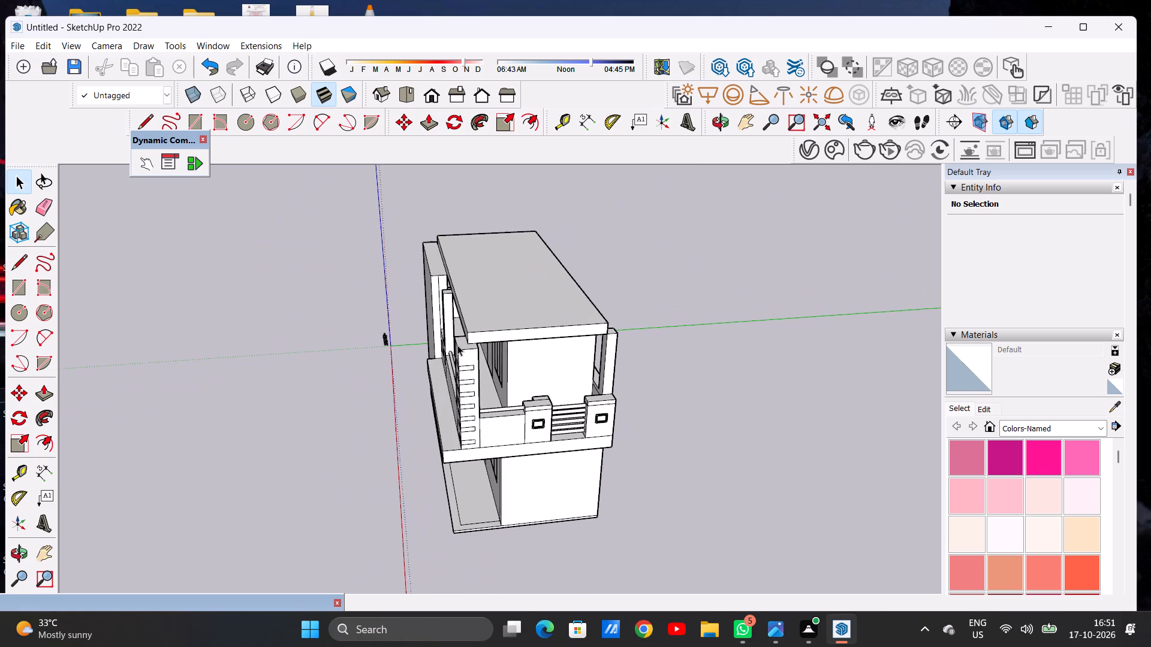
scroll(457, 345, "down", 2)
middle_click_drag(525, 341, 403, 352)
scroll(426, 345, "up", 4)
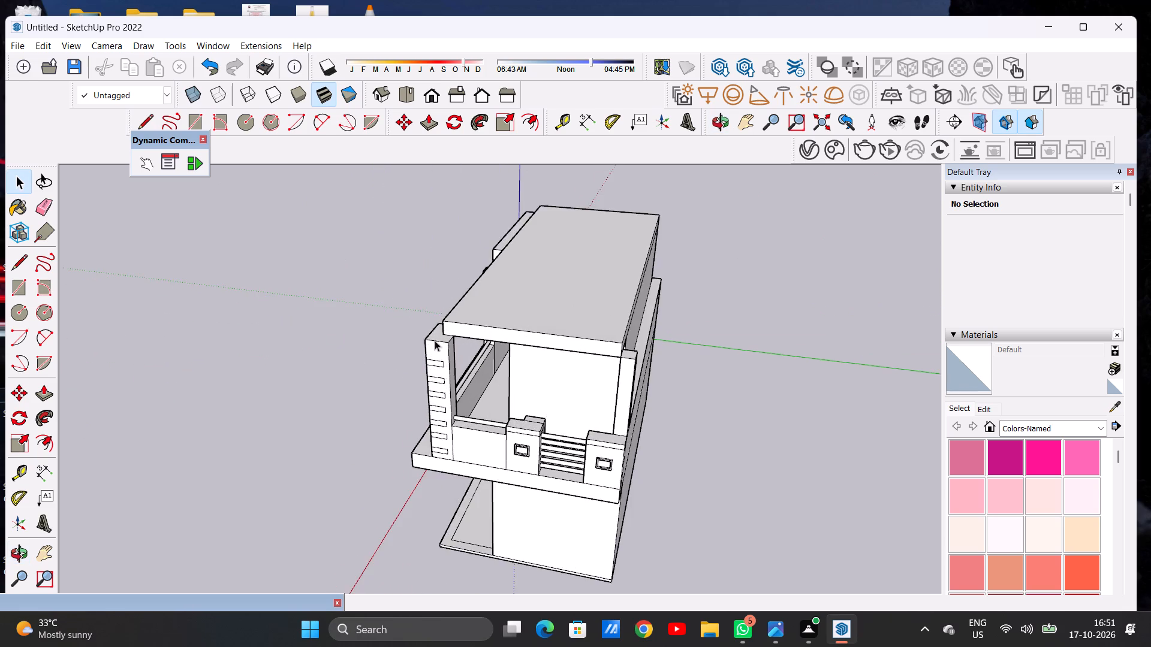
scroll(464, 334, "up", 7)
scroll(448, 356, "down", 11)
middle_click_drag(554, 369, 543, 369)
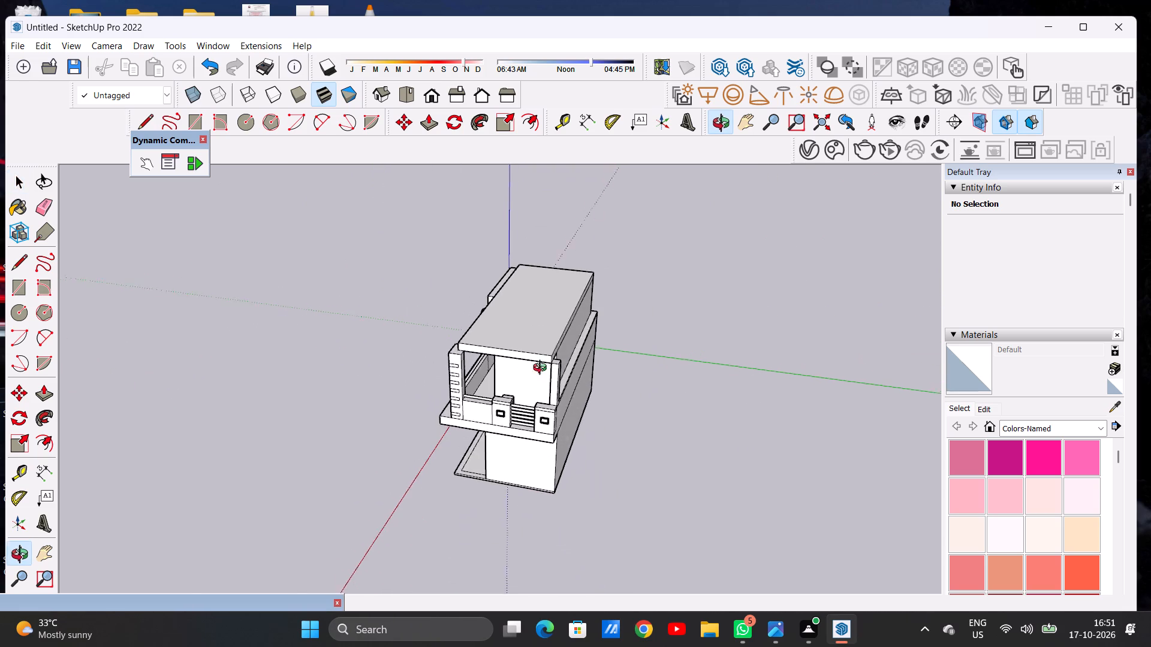
Push/Pull the roof slab's rear edge outward slightly past the rear terrace post.
middle_click_drag(543, 369, 420, 402)
scroll(537, 403, "up", 5)
scroll(479, 353, "up", 5)
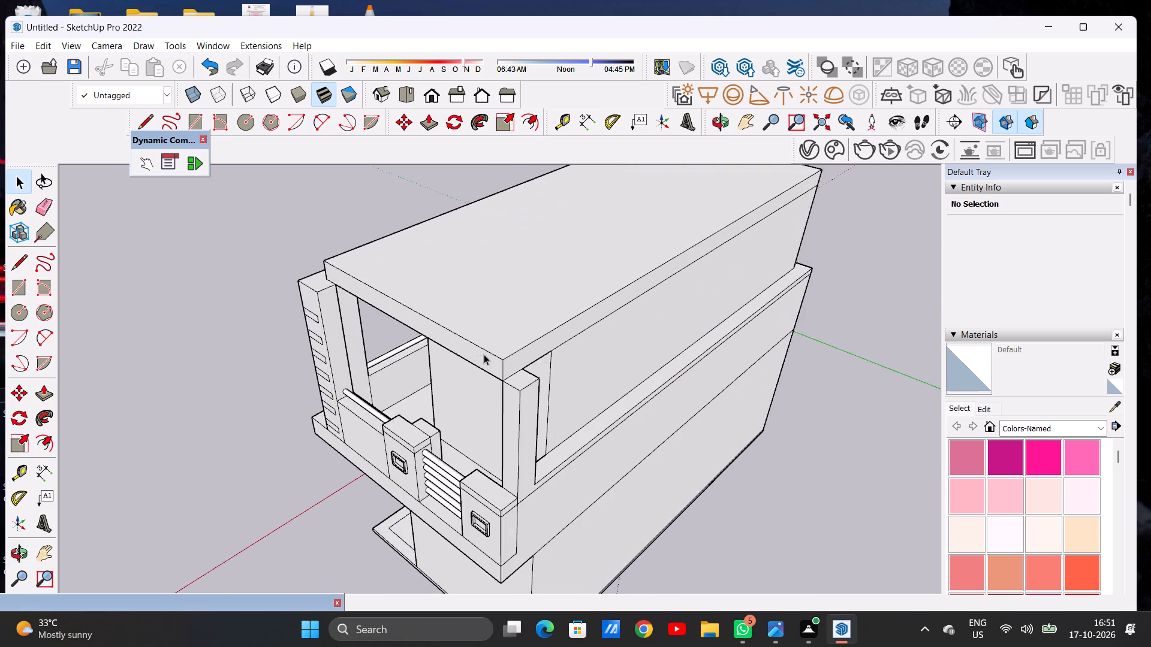
middle_click_drag(484, 354, 568, 388)
scroll(505, 304, "down", 6)
scroll(586, 428, "up", 6)
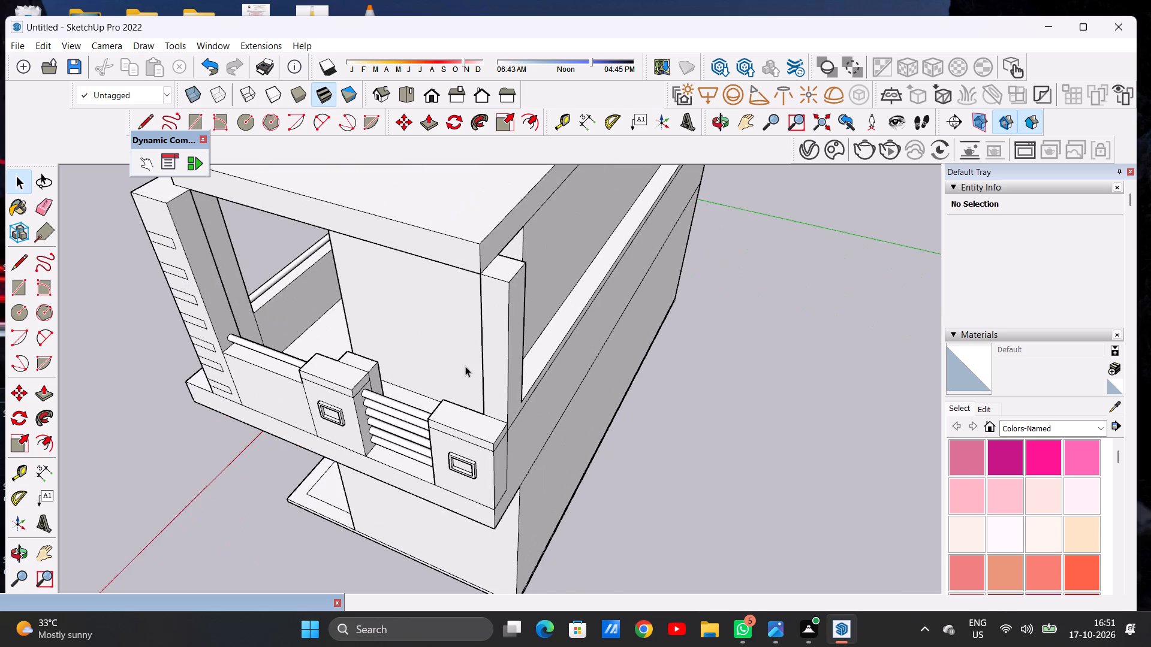
key("p")
scroll(486, 248, "up", 4)
left_click(486, 248)
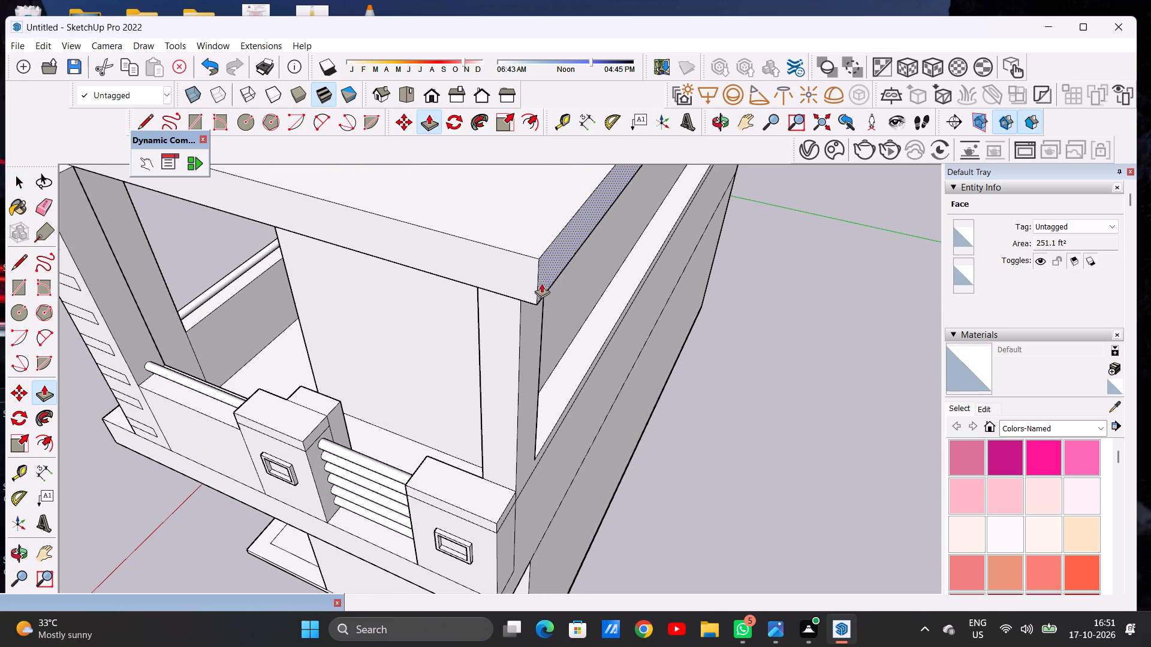
left_click(568, 303)
key("space")
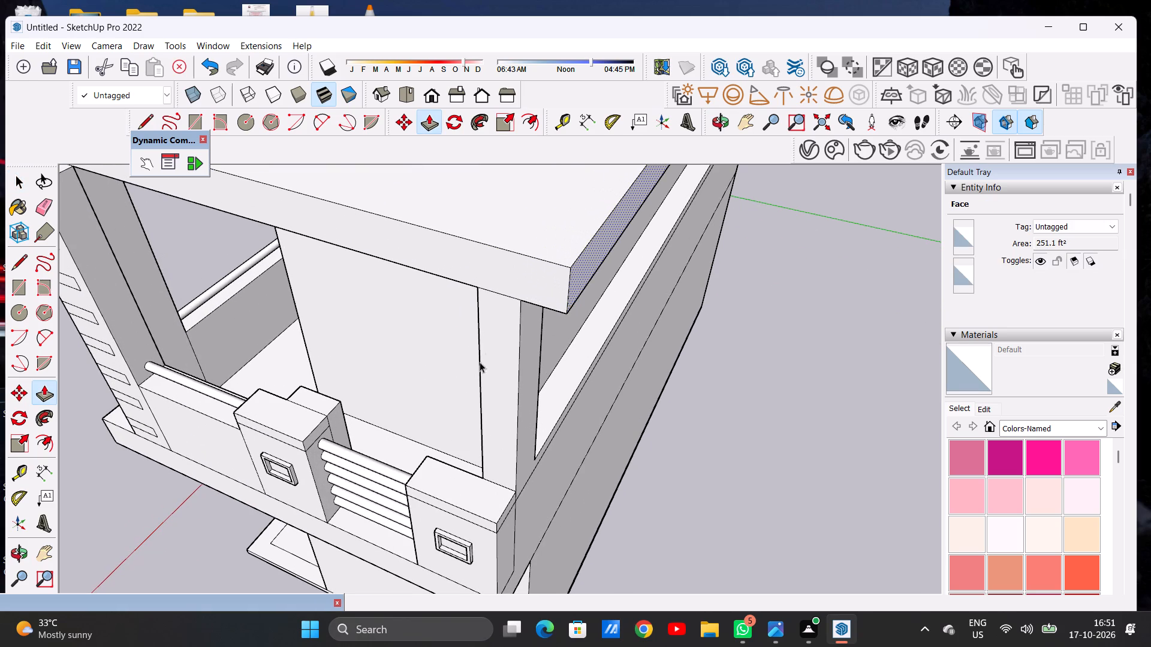
Inspect the extended roof slab from the rear, around the building and from the front elevation.
scroll(472, 410, "down", 20)
scroll(472, 410, "down", 2)
middle_click_drag(594, 378, 394, 264)
scroll(477, 377, "up", 5)
scroll(477, 377, "down", 1)
middle_click_drag(639, 346, 335, 299)
scroll(550, 328, "down", 3)
middle_click_drag(677, 336, 616, 347)
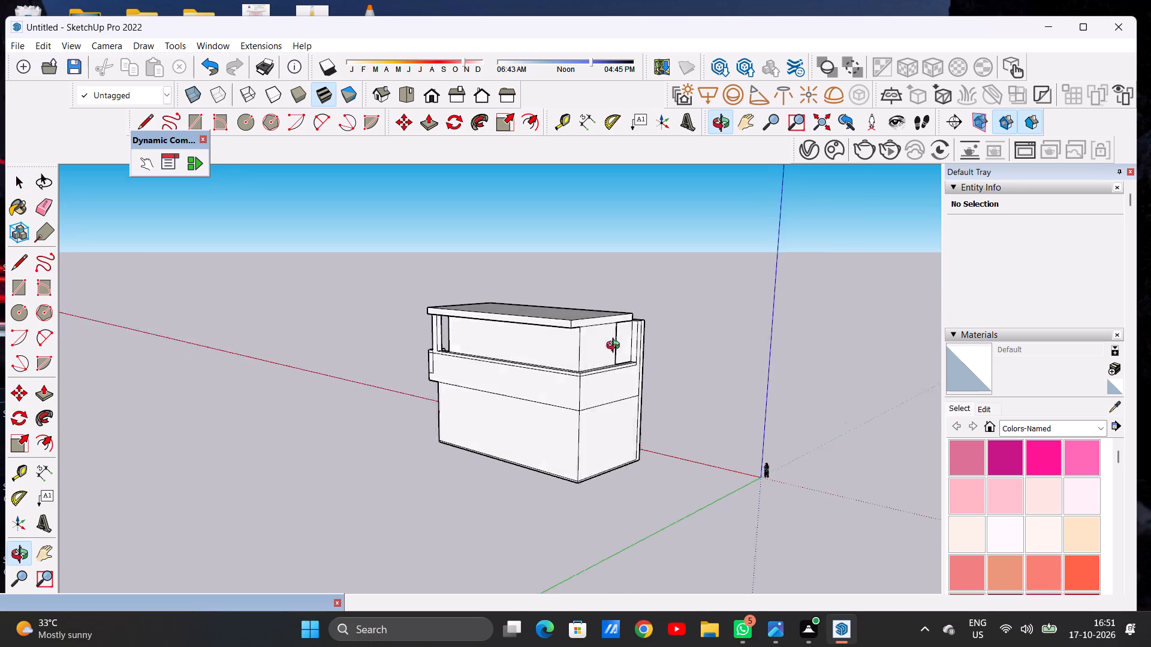
middle_click_drag(616, 347, 325, 359)
scroll(578, 315, "down", 4)
middle_click_drag(628, 332, 296, 334)
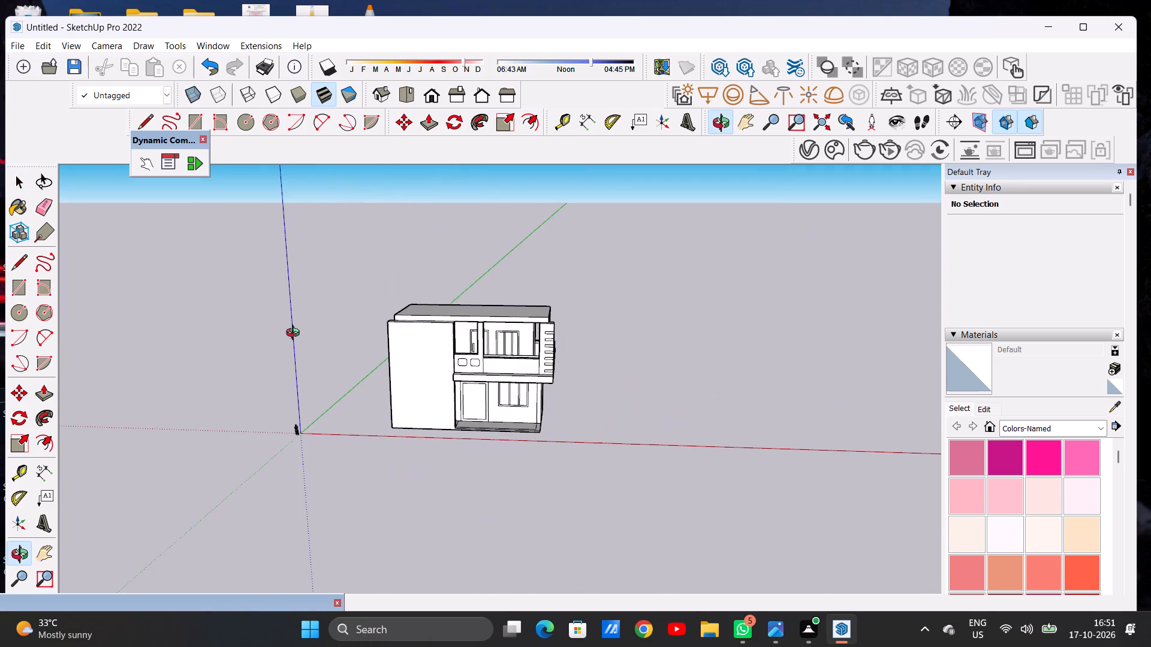
middle_click_drag(296, 334, 377, 333)
middle_click_drag(359, 328, 313, 318)
scroll(479, 330, "up", 7)
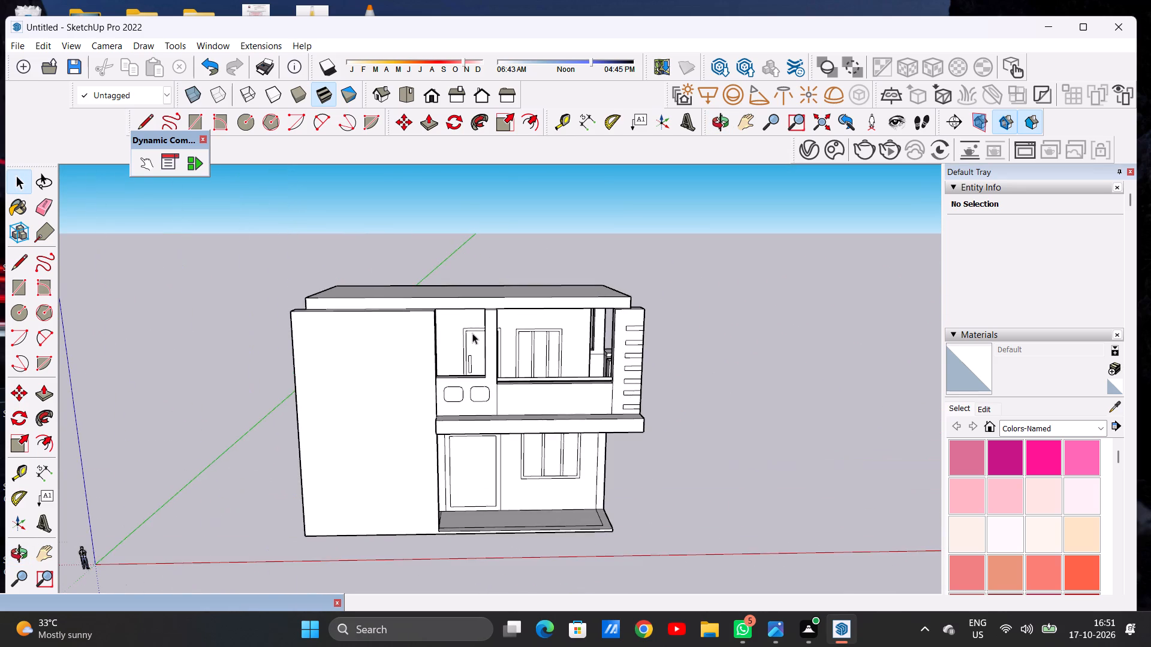
scroll(472, 333, "down", 9)
middle_click_drag(587, 311, 571, 316)
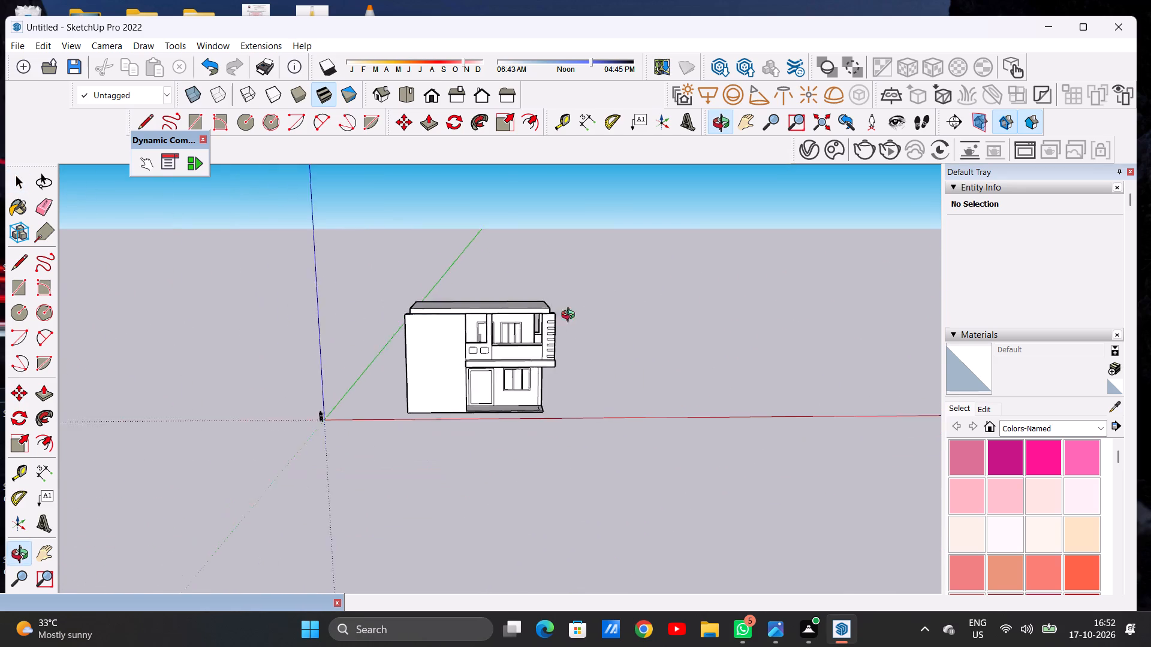
Examine how the roof slab's front corner meets the slotted corner column, from the side, above and front.
middle_click_drag(571, 316, 278, 369)
scroll(500, 332, "up", 6)
middle_click_drag(580, 333, 391, 332)
scroll(478, 361, "up", 5)
middle_click_drag(470, 329, 370, 312)
scroll(418, 294, "up", 3)
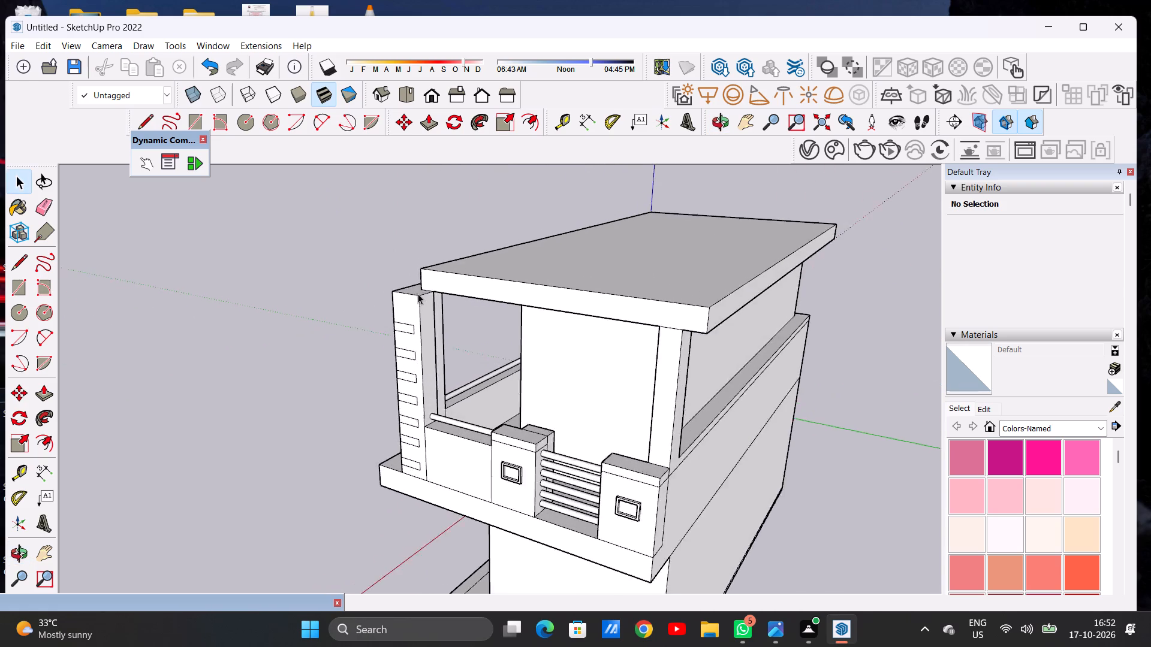
scroll(418, 294, "up", 3)
scroll(426, 291, "down", 1)
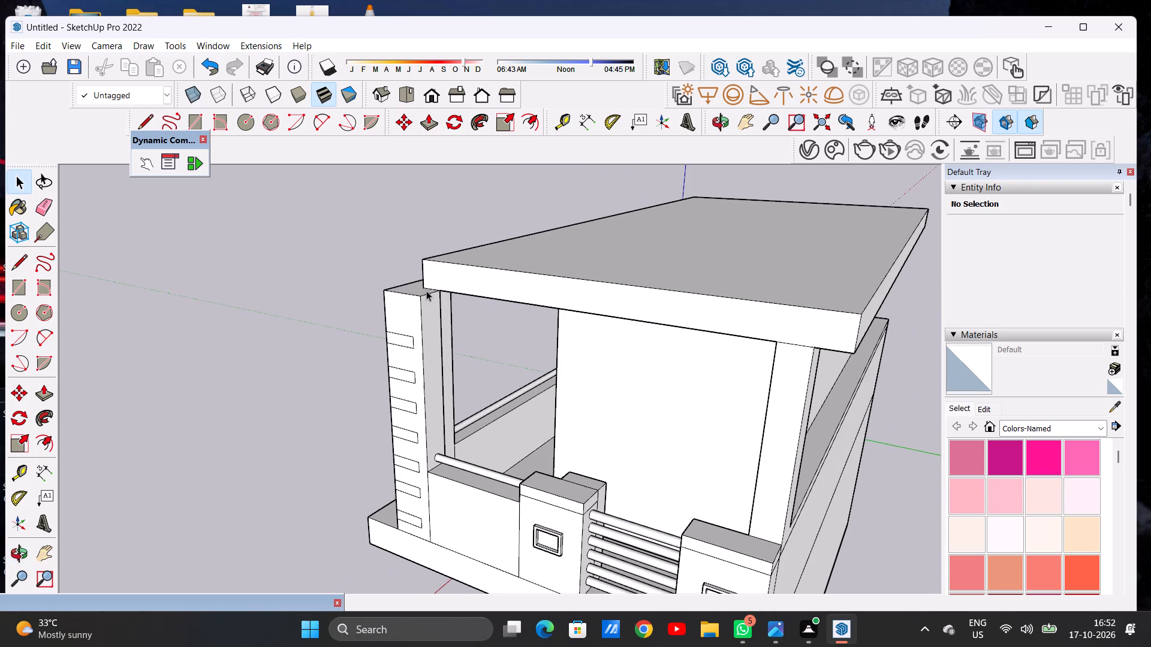
scroll(435, 280, "down", 4)
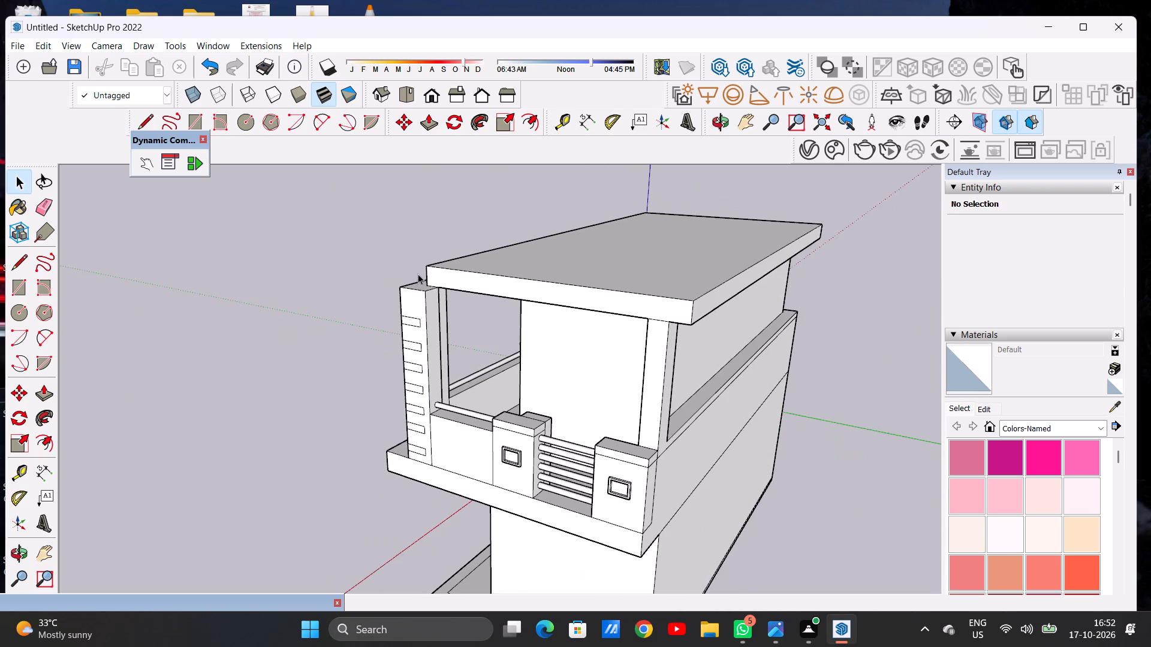
middle_click_drag(415, 277, 714, 311)
scroll(567, 297, "up", 3)
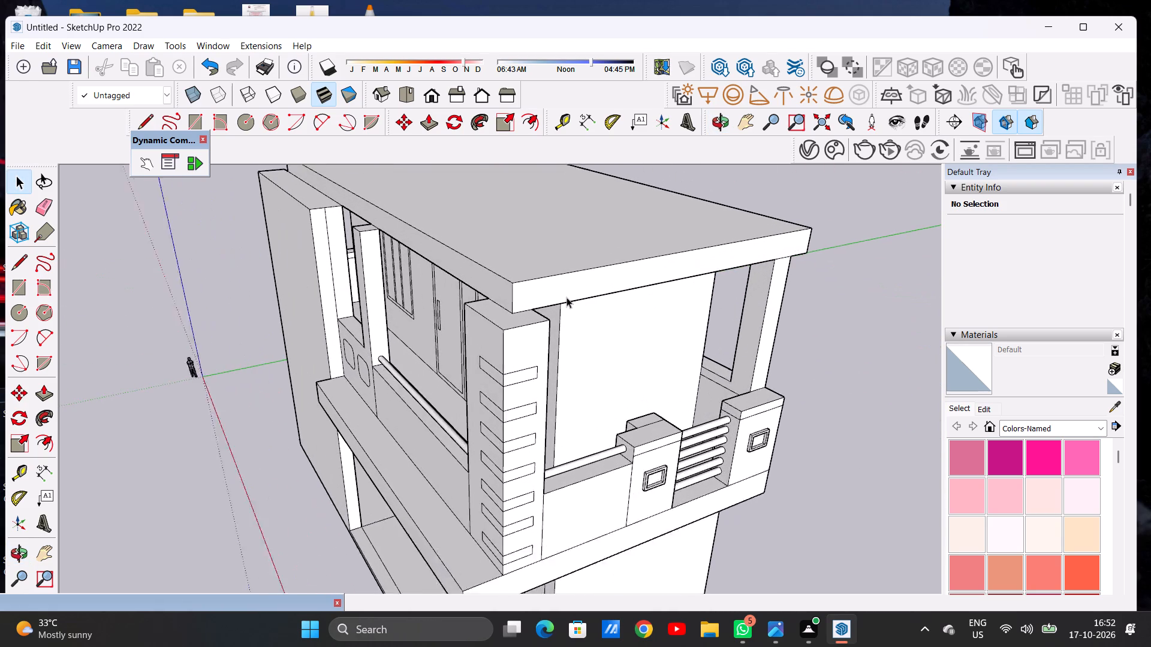
scroll(567, 297, "up", 2)
middle_click_drag(525, 296, 508, 367)
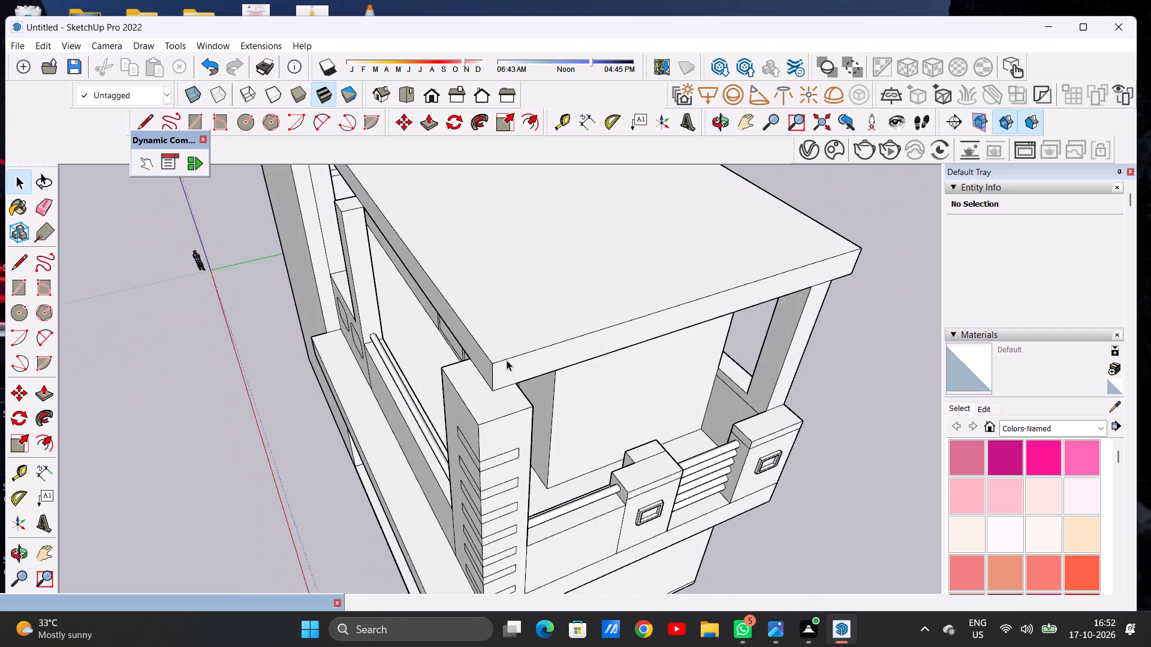
scroll(501, 358, "down", 20)
scroll(501, 358, "down", 2)
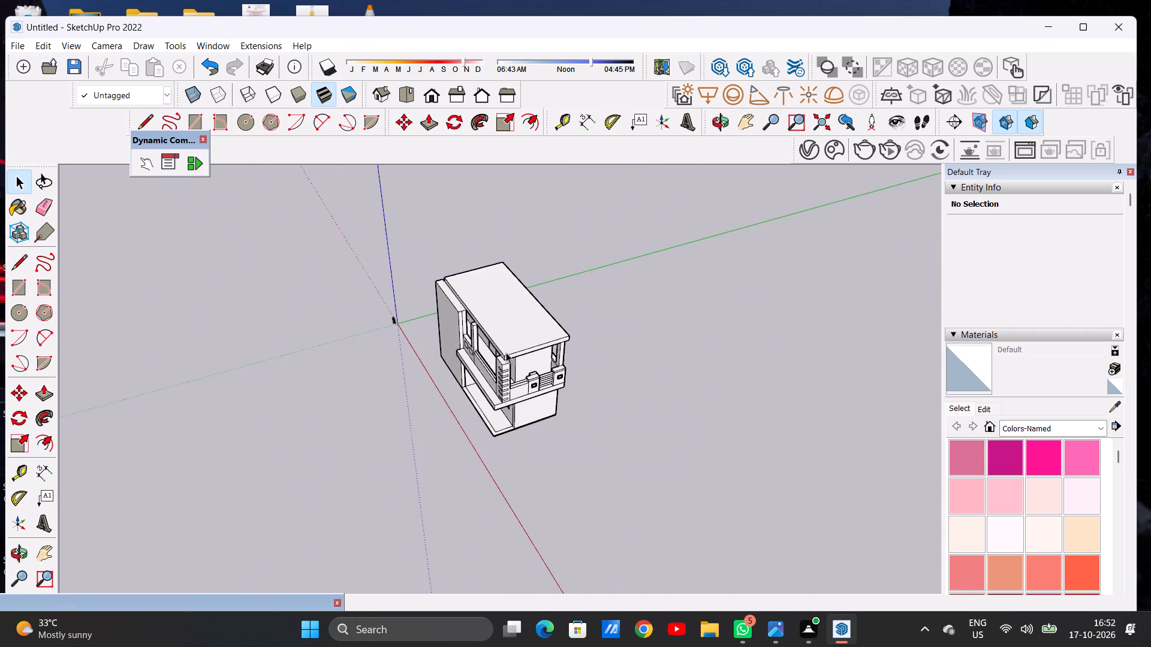
middle_click_drag(459, 338, 737, 343)
scroll(530, 377, "up", 7)
scroll(553, 358, "down", 1)
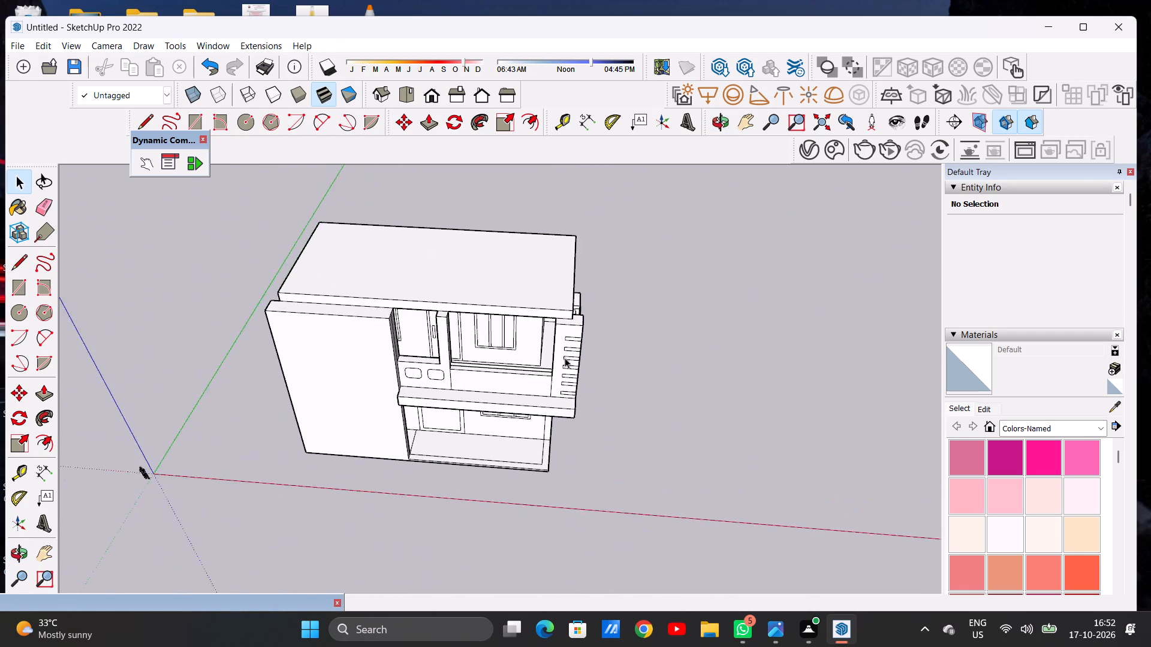
Examine the front elevation, focusing on the blank tall front wall beside the porch and terrace.
scroll(565, 358, "down", 5)
scroll(418, 356, "up", 6)
middle_click_drag(472, 383, 492, 268)
scroll(510, 365, "up", 1)
scroll(491, 396, "down", 5)
middle_click_drag(498, 416, 479, 354)
scroll(458, 370, "down", 3)
scroll(459, 385, "up", 3)
scroll(517, 407, "down", 2)
scroll(461, 431, "up", 4)
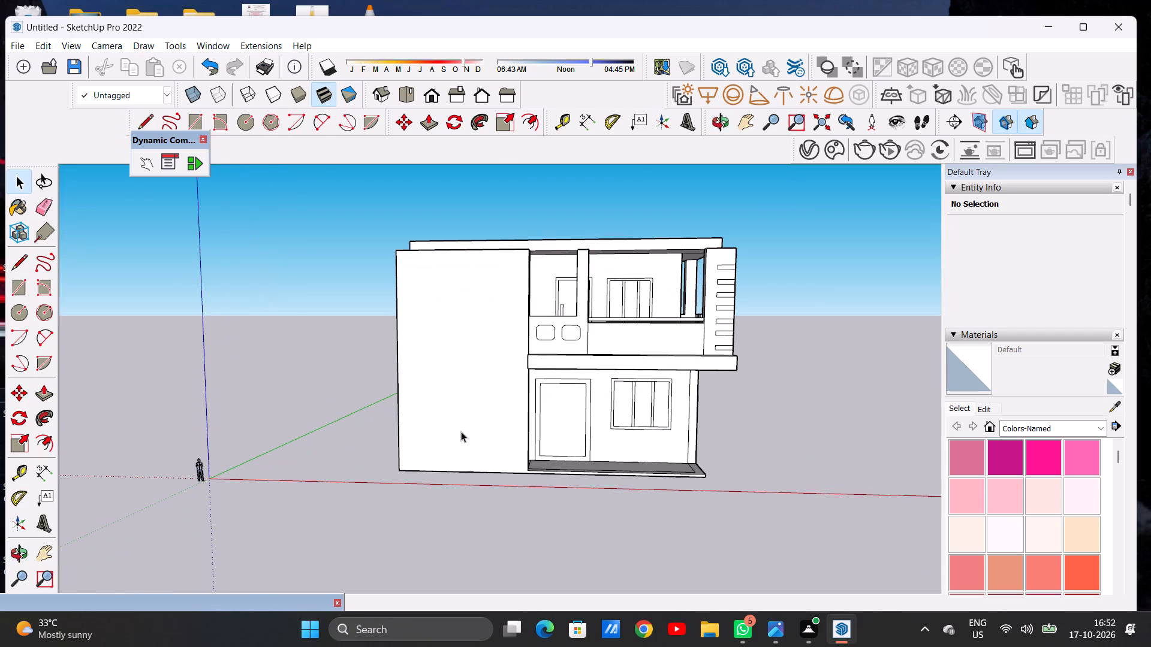
middle_click_drag(474, 432, 484, 430)
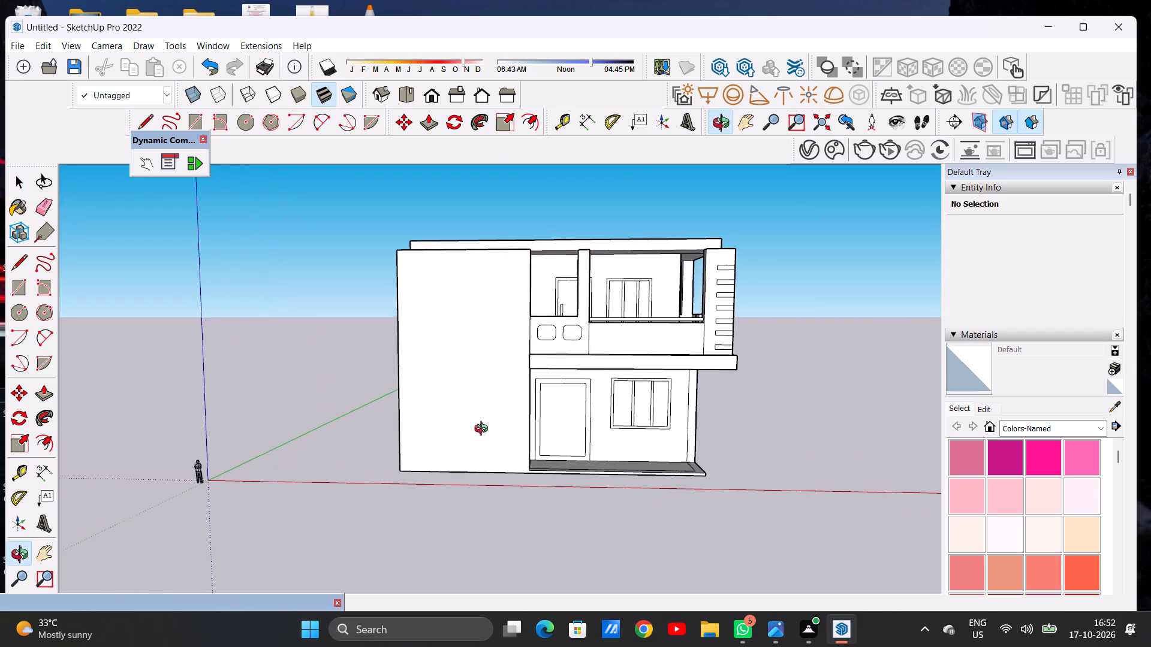
middle_click_drag(484, 430, 484, 430)
scroll(484, 430, "down", 5)
scroll(484, 432, "up", 3)
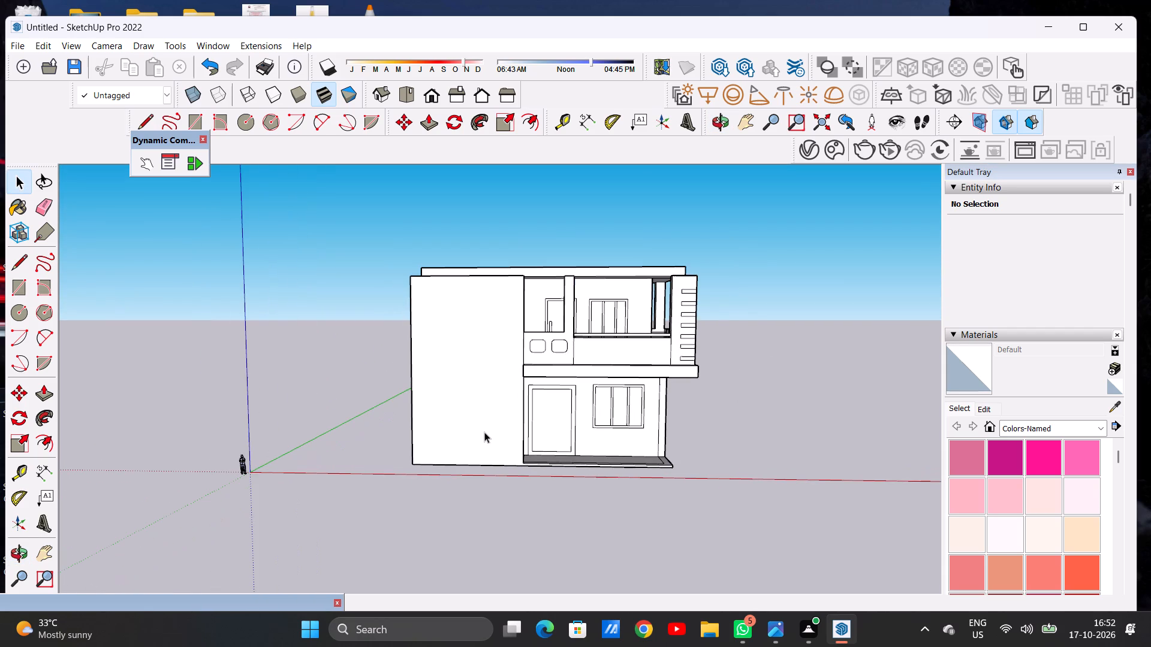
scroll(484, 432, "down", 3)
scroll(508, 434, "up", 3)
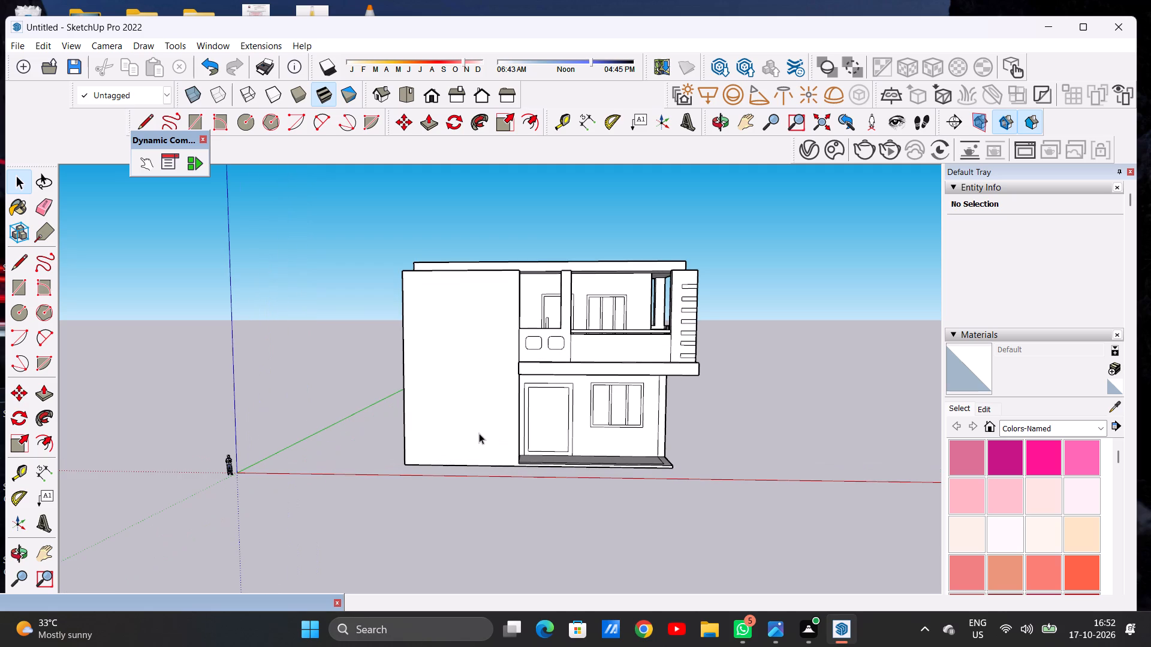
scroll(479, 433, "down", 2)
scroll(455, 445, "up", 1)
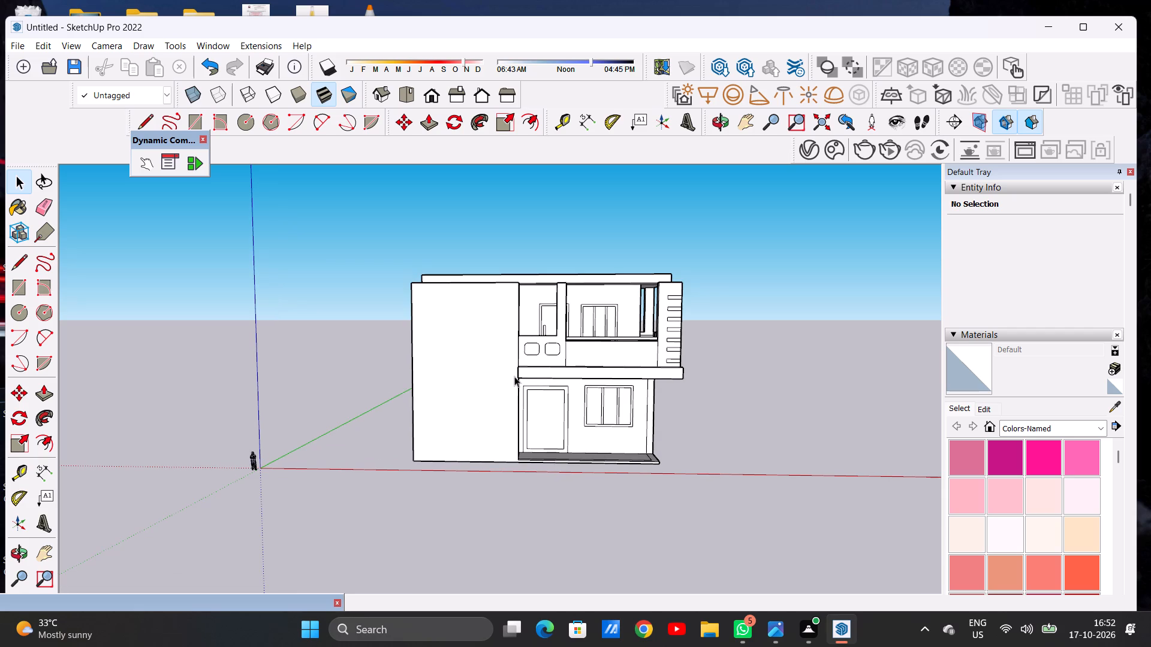
Draw a horizontal line across the tall front wall, level with the underside of the porch slab.
key("l")
scroll(516, 389, "up", 2)
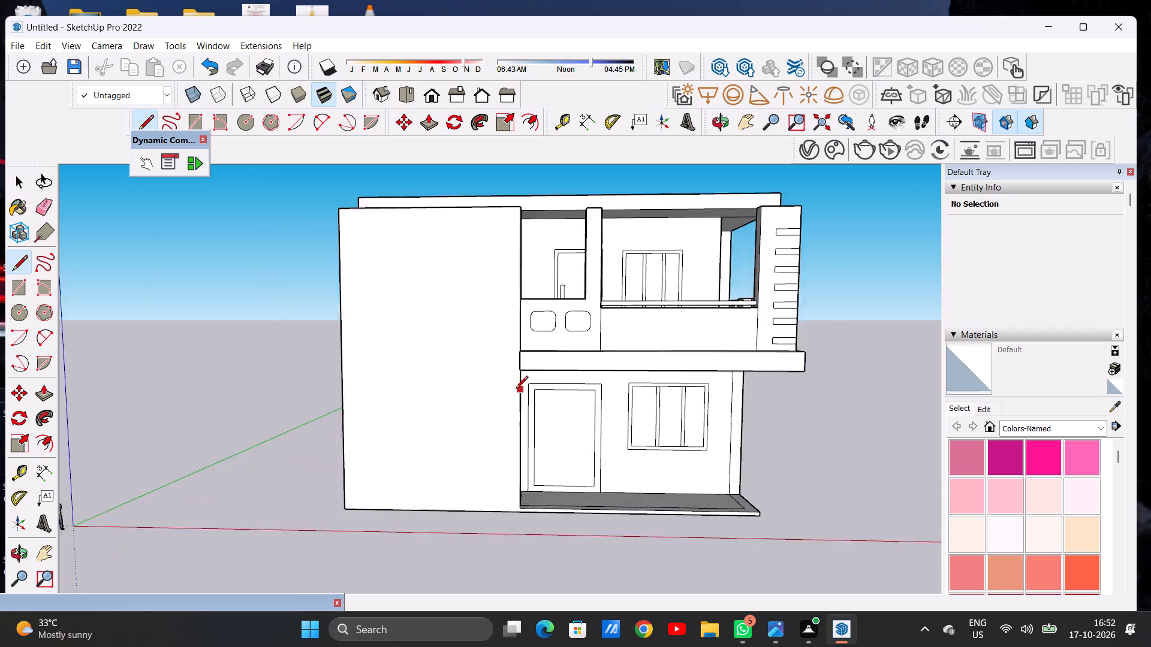
scroll(516, 389, "up", 6)
middle_click_drag(485, 365, 574, 385)
scroll(531, 334, "down", 9)
scroll(531, 332, "up", 1)
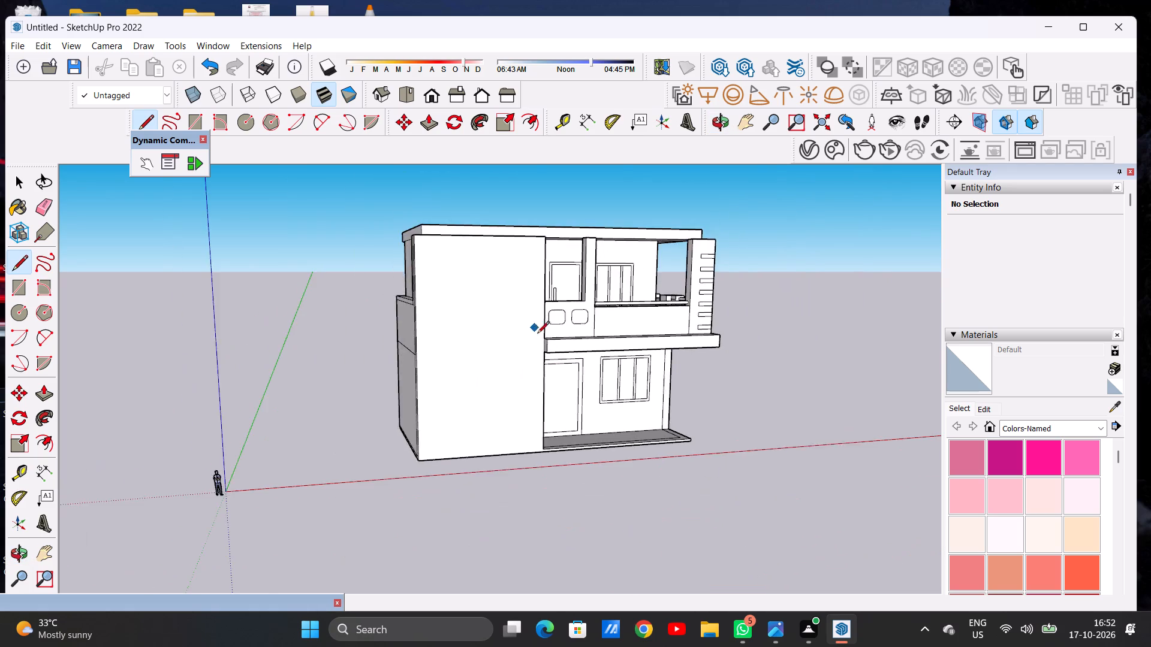
scroll(543, 362, "up", 11)
left_click(545, 331)
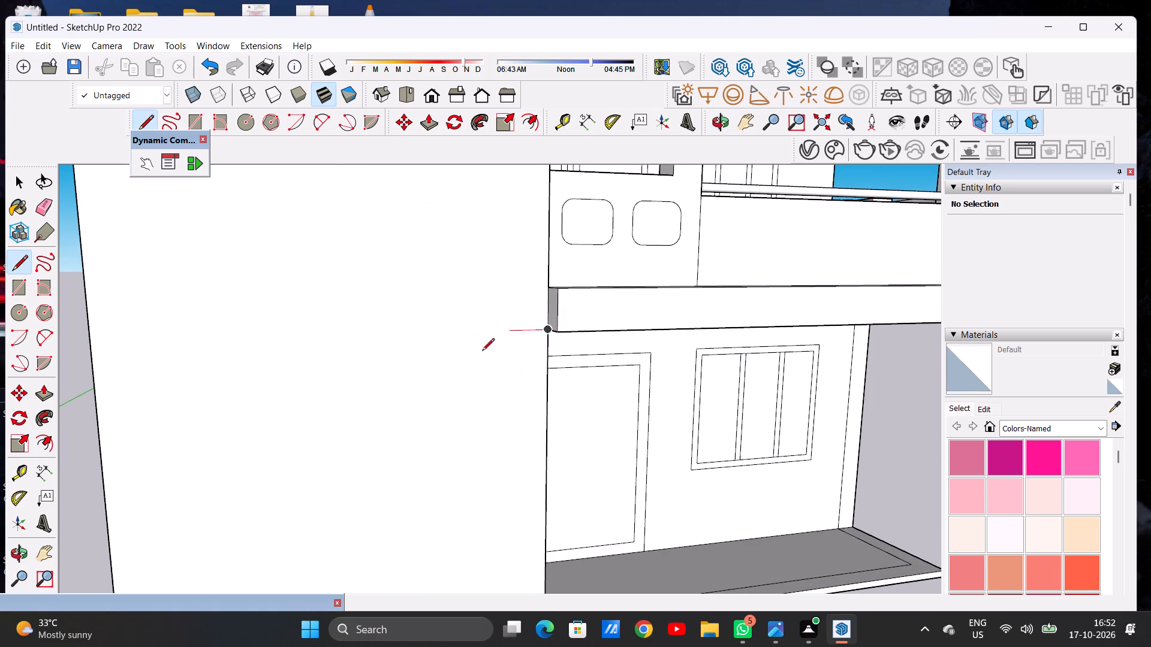
scroll(527, 337, "down", 9)
scroll(407, 341, "up", 4)
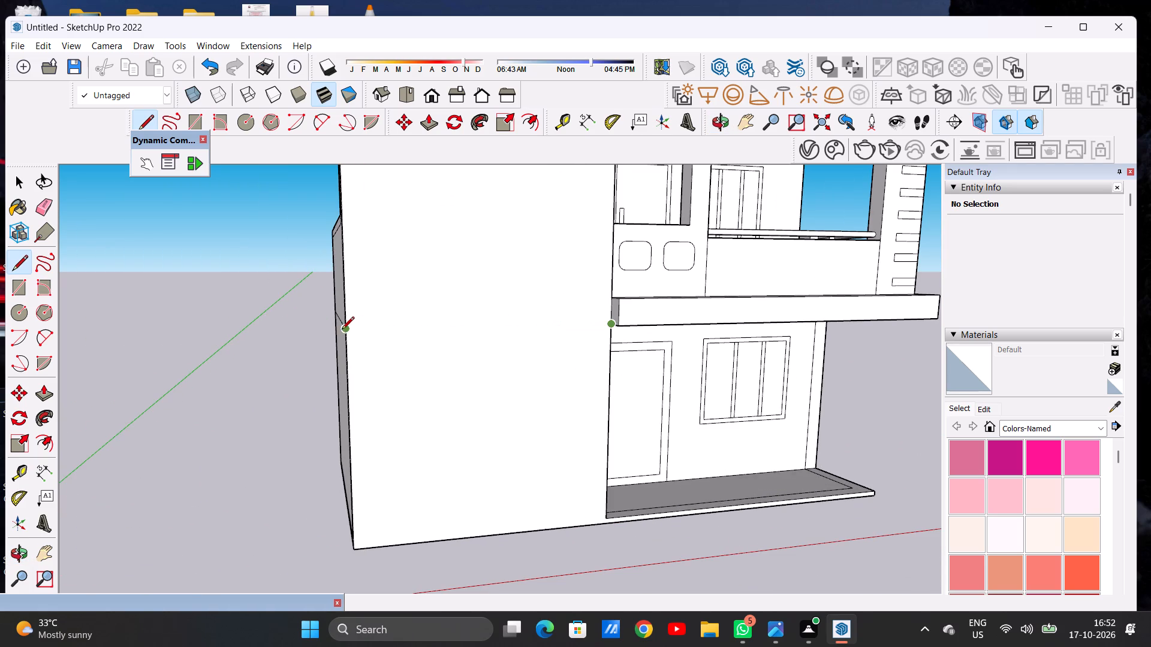
left_click(345, 330)
key("space")
scroll(410, 319, "down", 10)
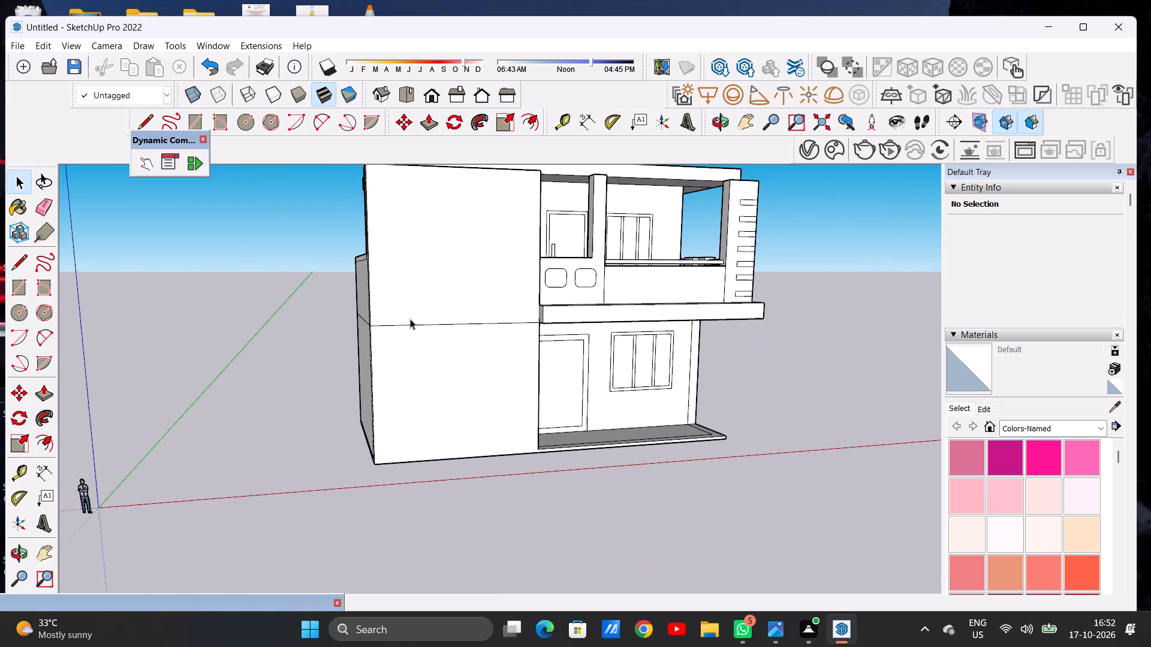
Draw a vertical line from the midpoint of the tall wall's top edge down to the midpoint of the horizontal line.
middle_click_drag(466, 345, 391, 338)
scroll(454, 347, "down", 5)
middle_click_drag(448, 350, 425, 347)
scroll(426, 311, "up", 3)
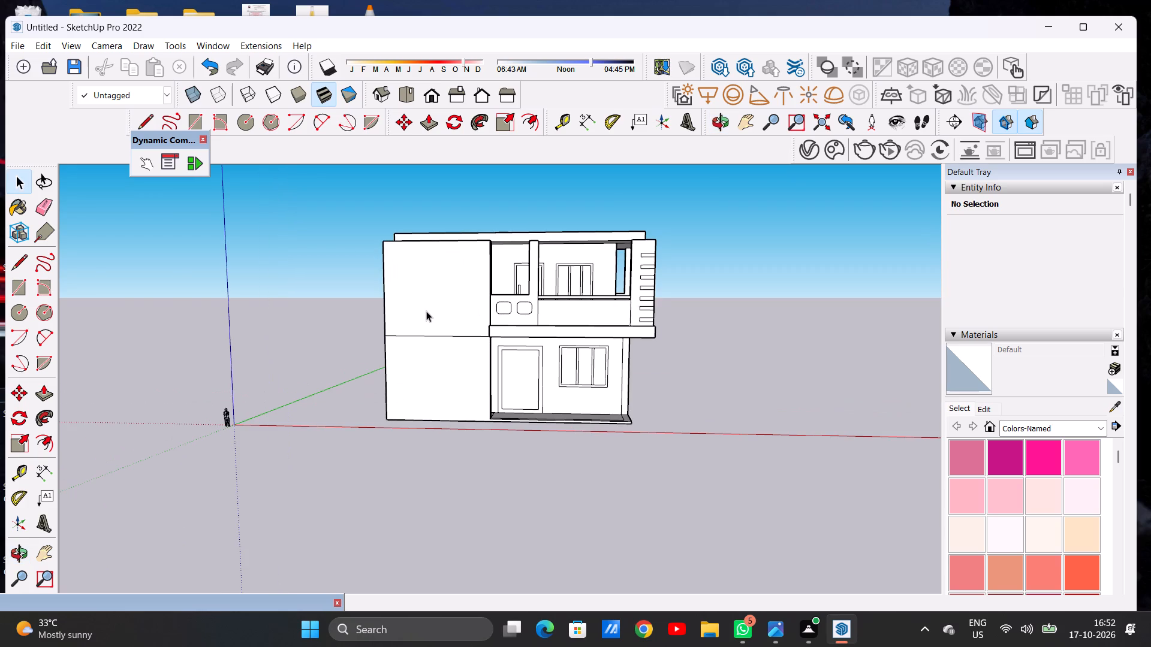
scroll(459, 293, "up", 1)
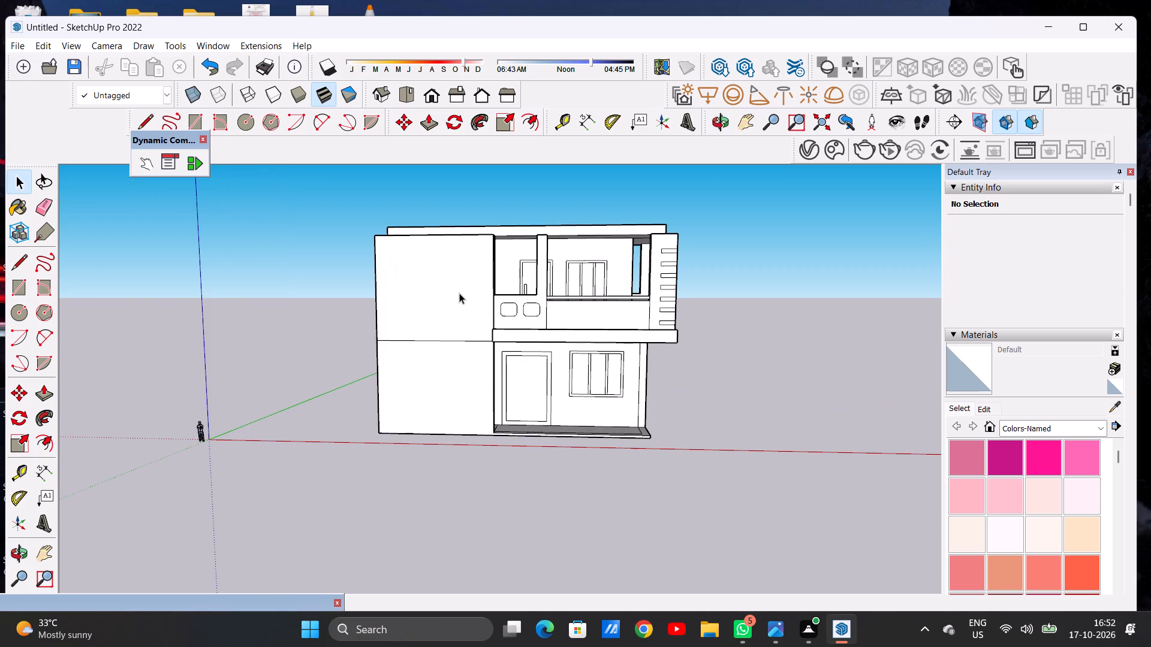
key("r")
scroll(466, 278, "up", 3)
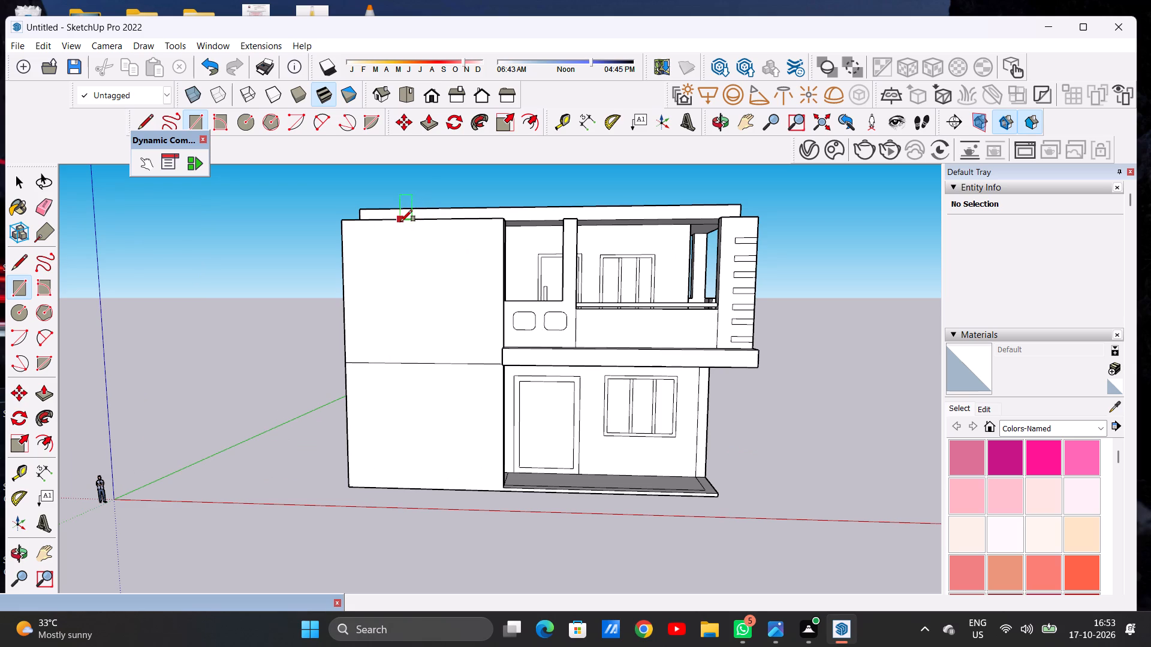
key("space")
type("L")
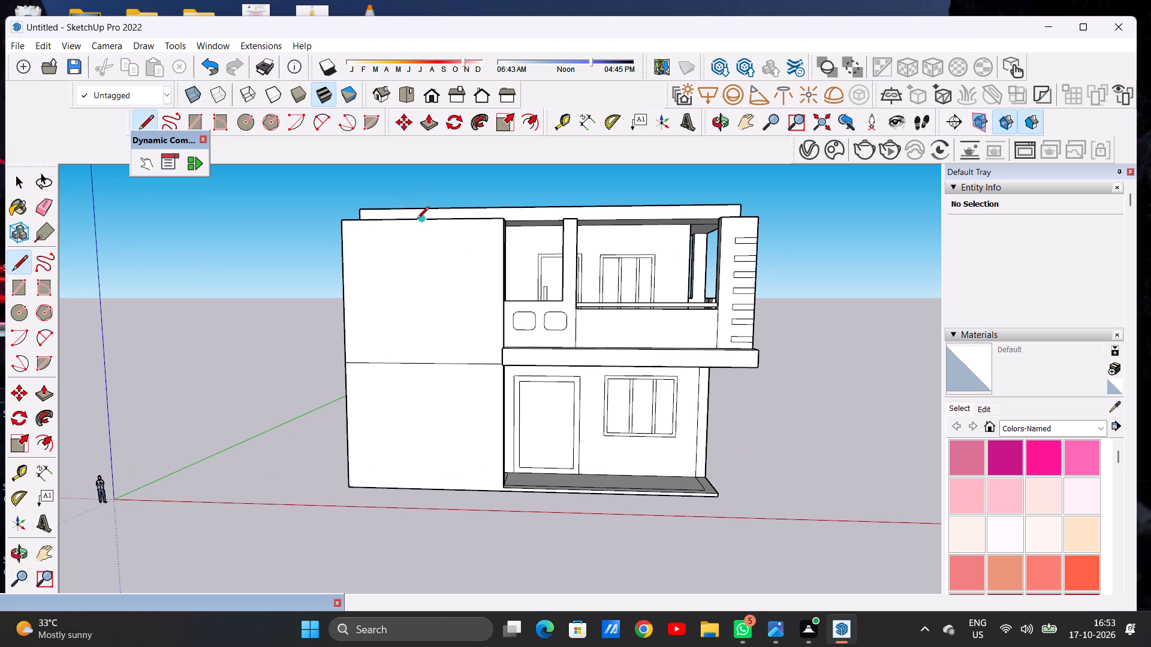
scroll(420, 227, "up", 5)
left_click(422, 217)
scroll(426, 265, "down", 7)
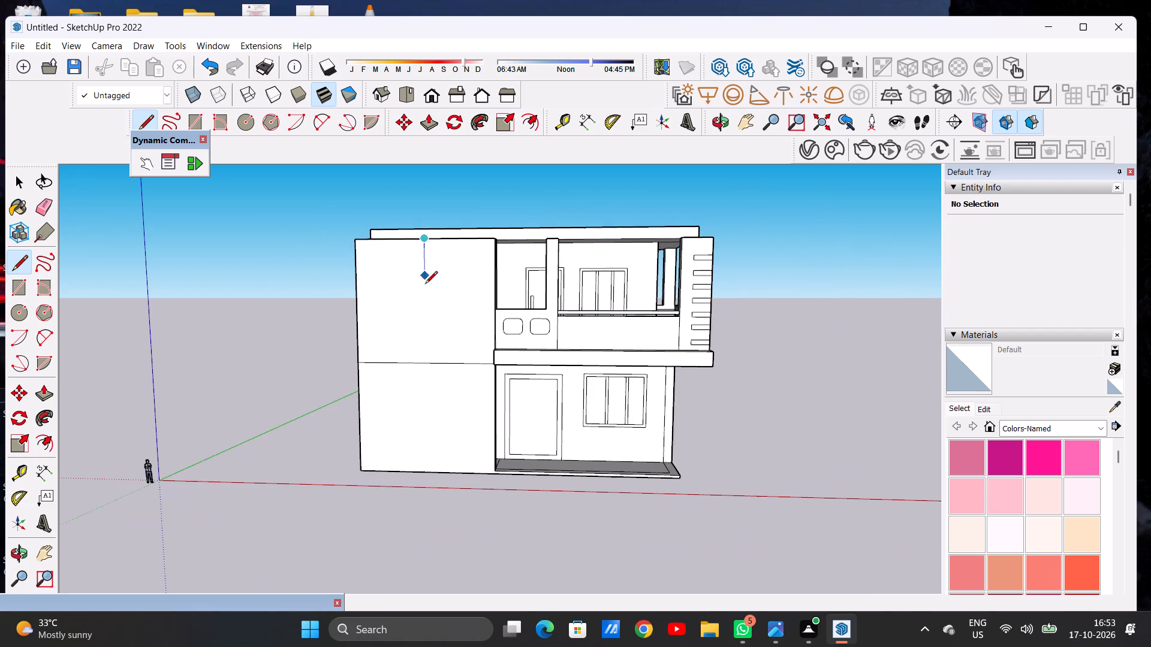
left_click(425, 363)
key("space")
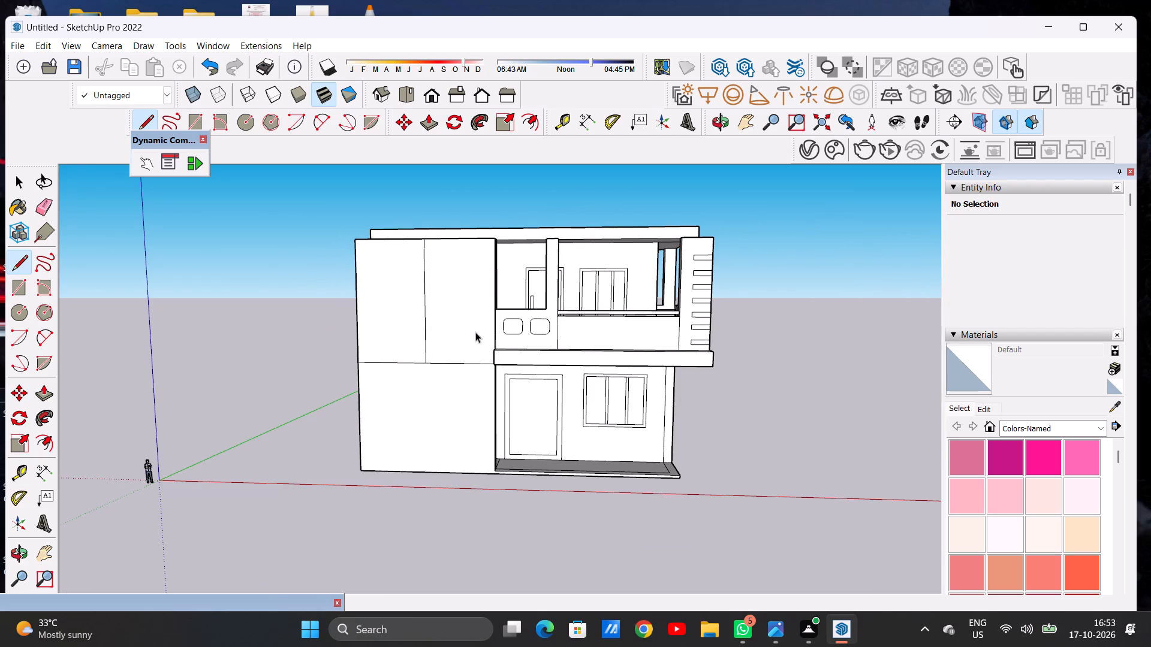
Draw two closely spaced horizontal lines from the vertical line to the wall's porch-side edge, forming a thin strip.
scroll(453, 331, "up", 1)
scroll(455, 329, "down", 3)
scroll(445, 340, "up", 2)
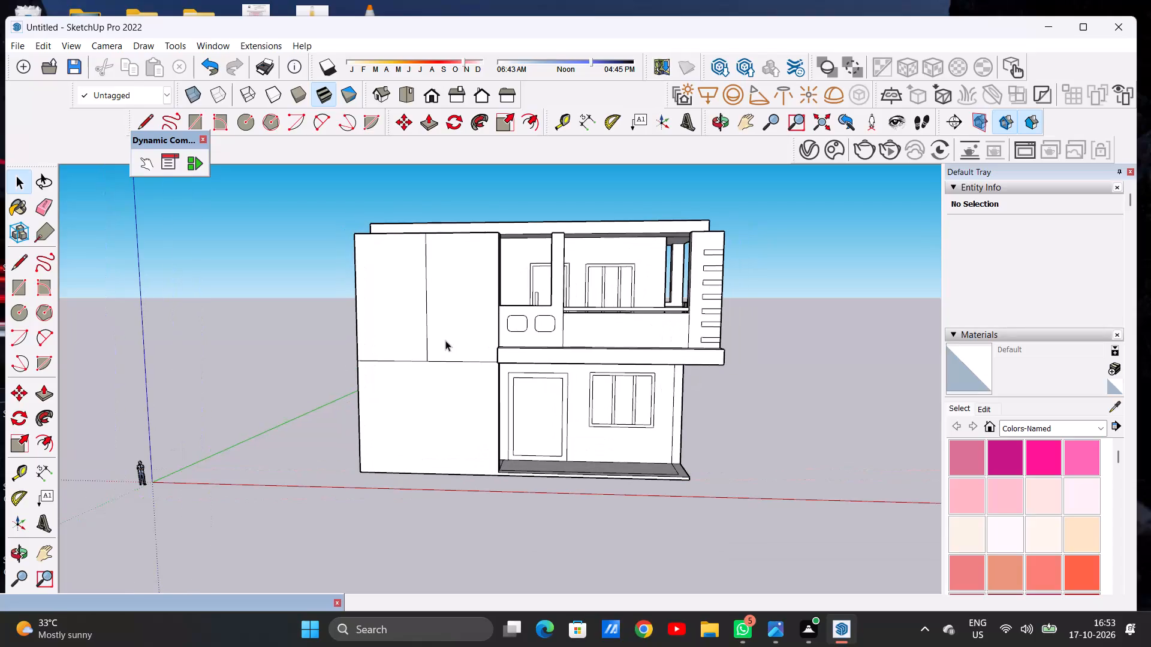
scroll(445, 340, "up", 1)
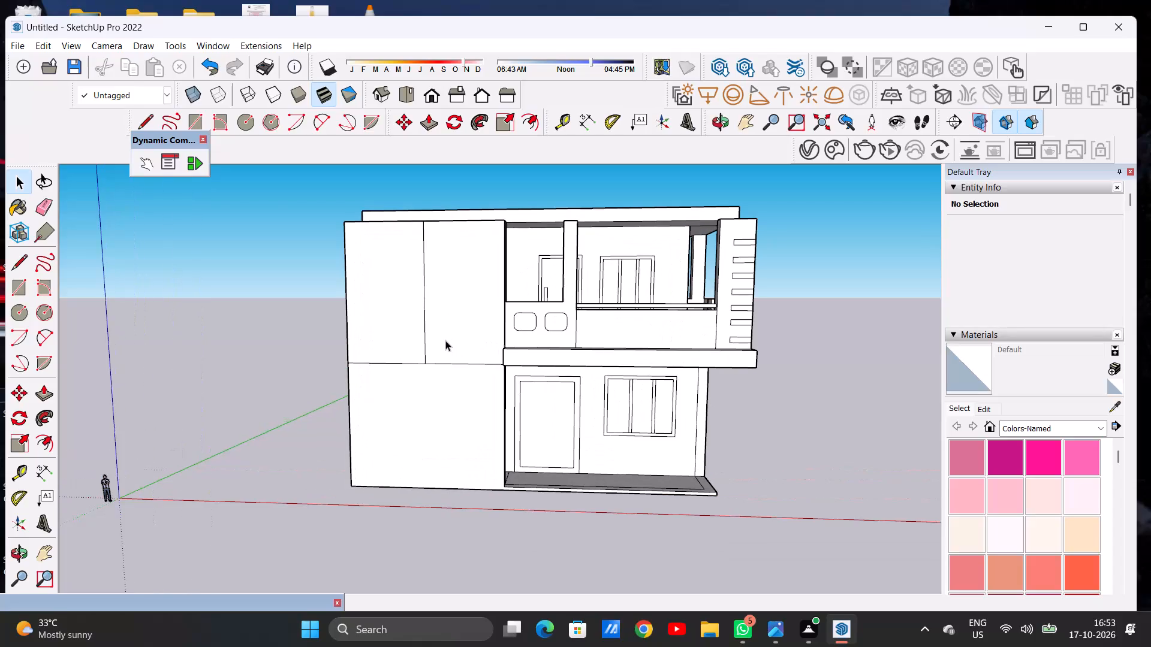
scroll(454, 337, "up", 1)
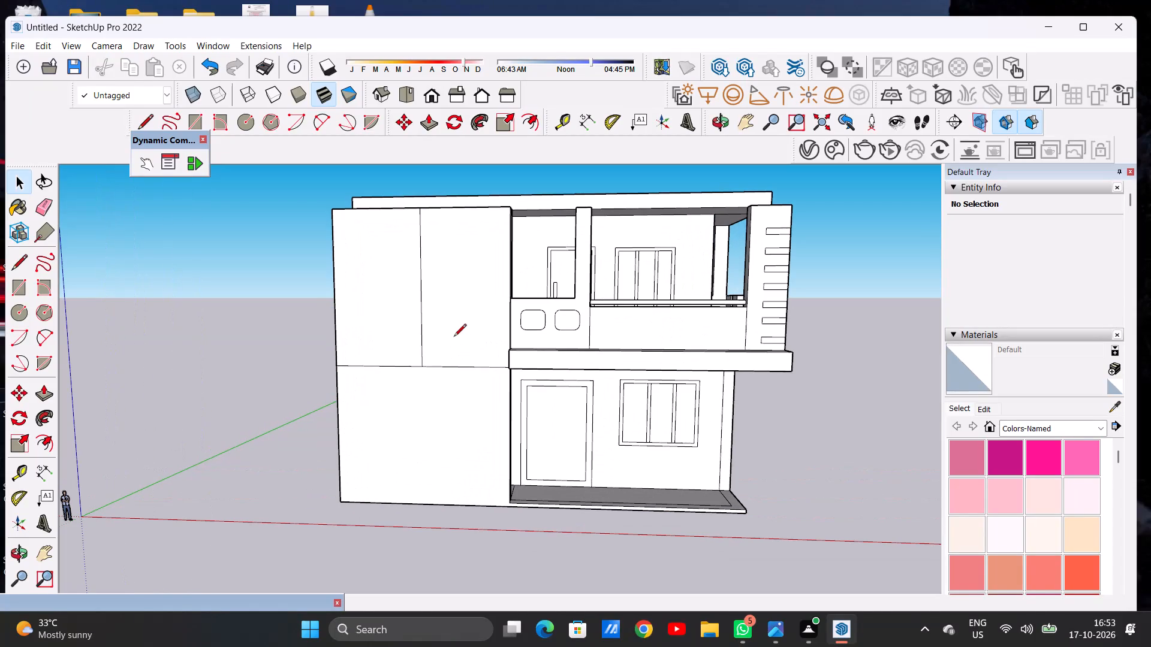
key("l")
scroll(471, 326, "up", 2)
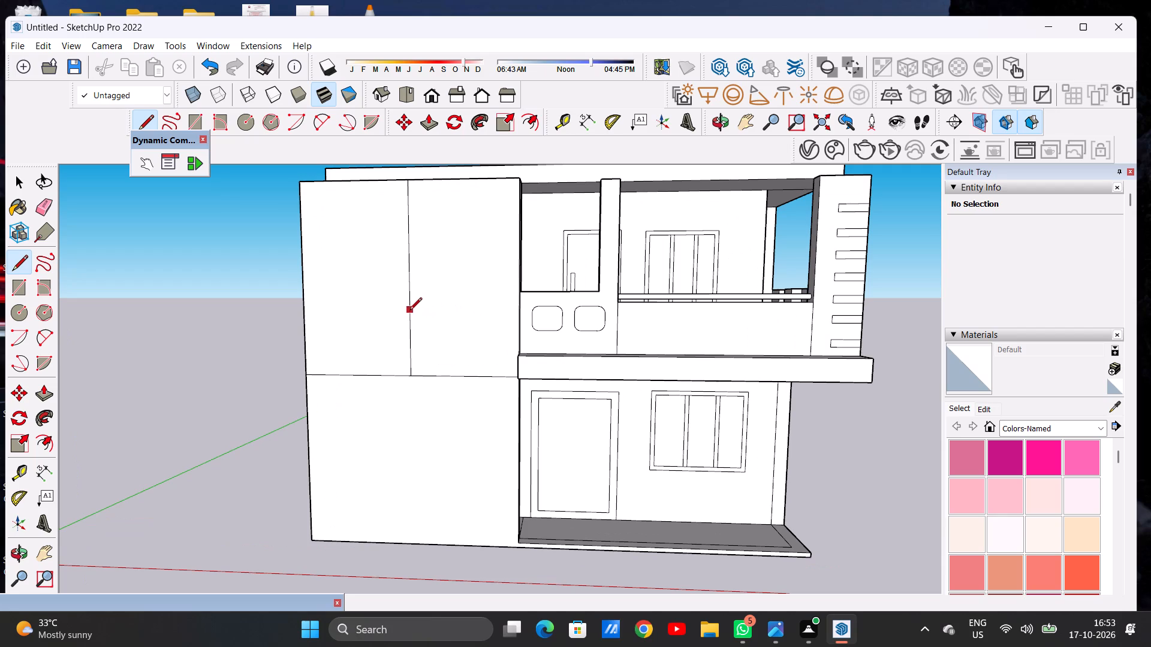
left_click(411, 315)
left_click(520, 317)
scroll(512, 326, "up", 3)
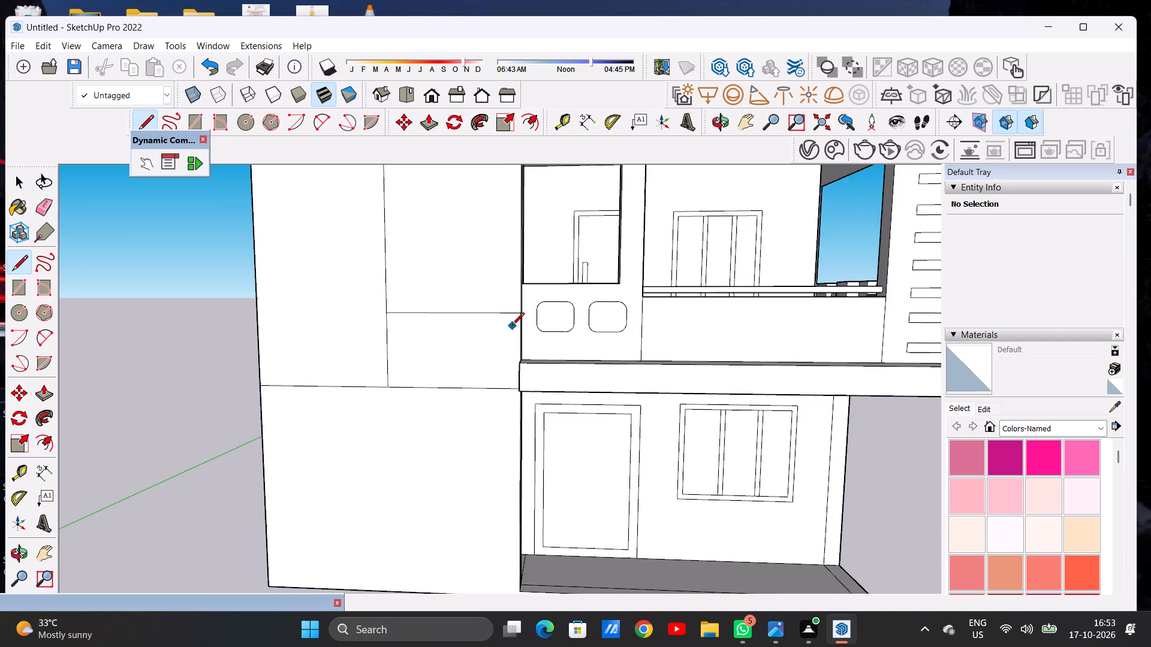
scroll(373, 320, "up", 3)
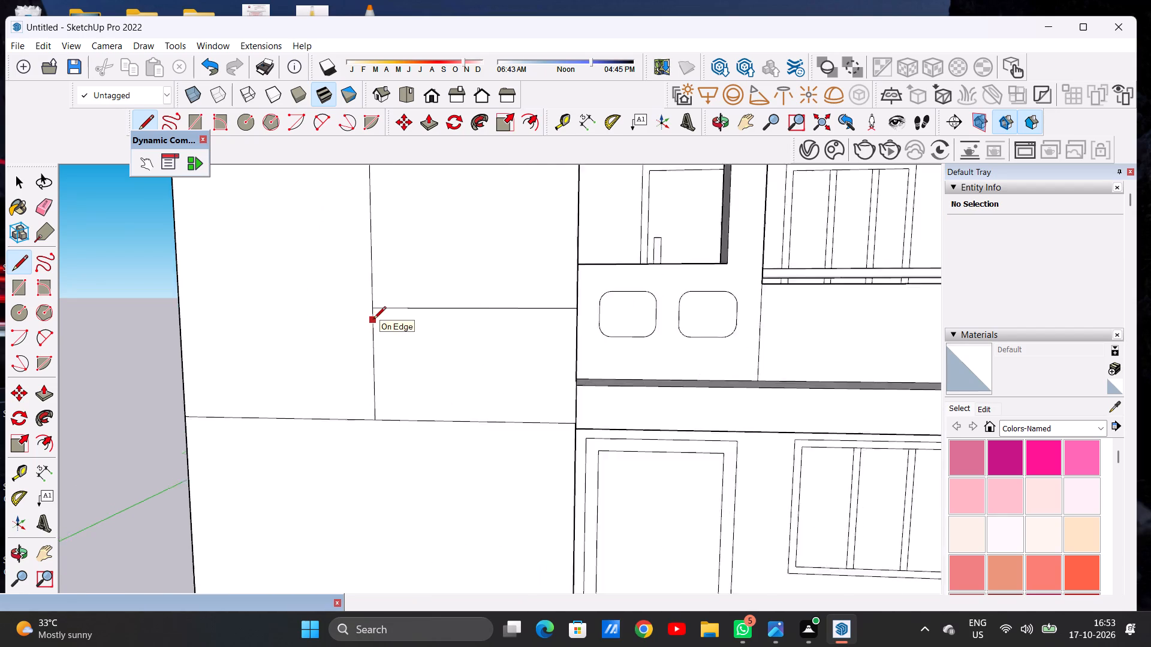
scroll(373, 320, "up", 3)
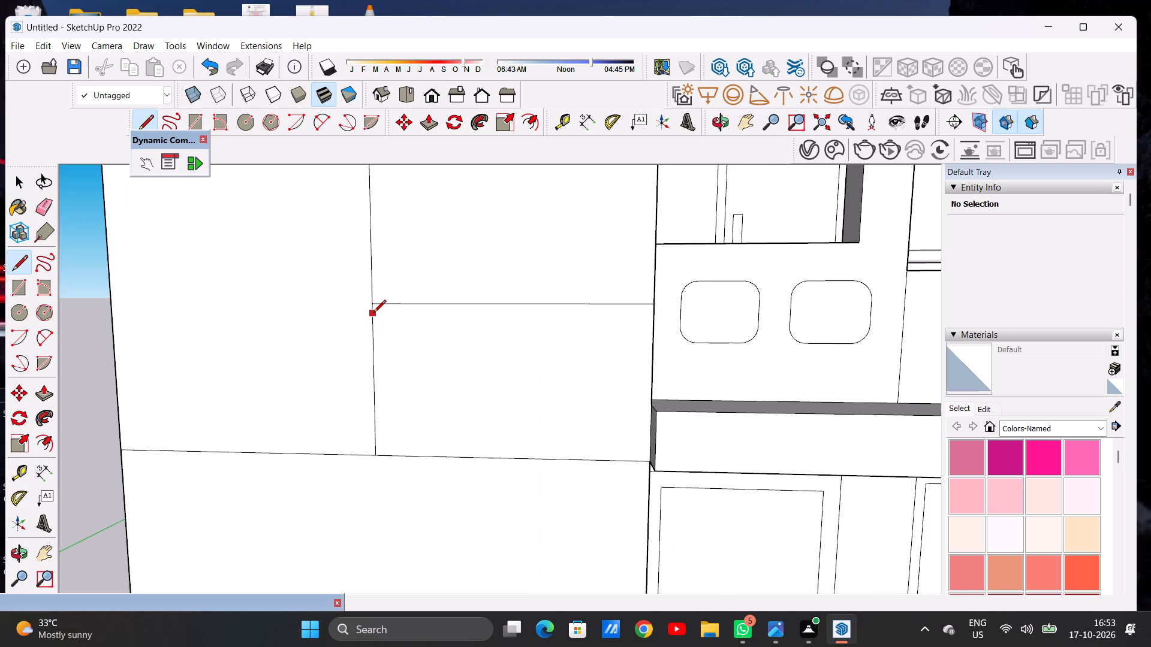
left_click(373, 316)
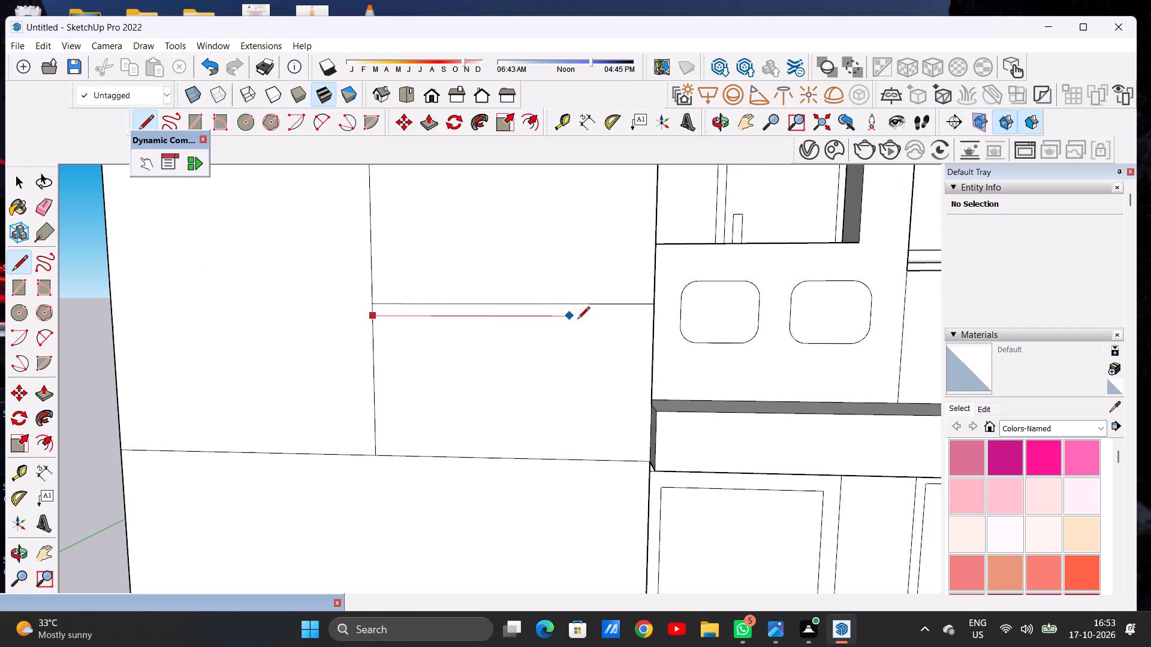
left_click(653, 315)
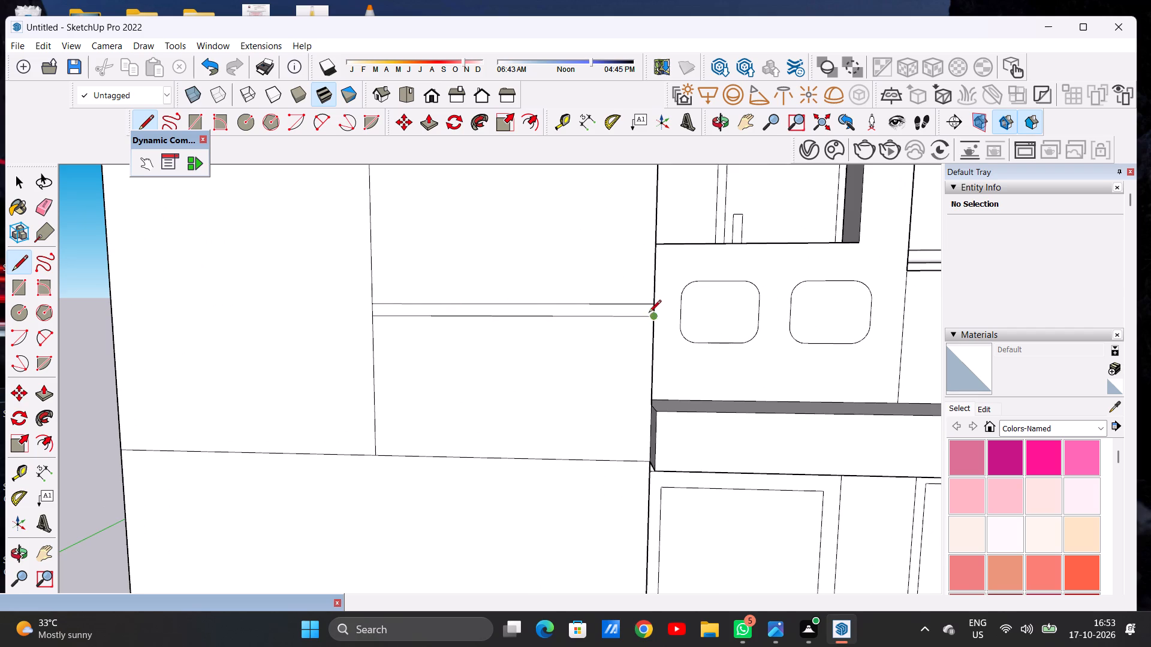
key("space")
Copy the thin strip down the upper wall panel, and place a second copy just above the first.
scroll(537, 289, "down", 7)
scroll(459, 318, "up", 2)
scroll(459, 318, "down", 1)
scroll(430, 319, "up", 1)
middle_click_drag(430, 321, 438, 326)
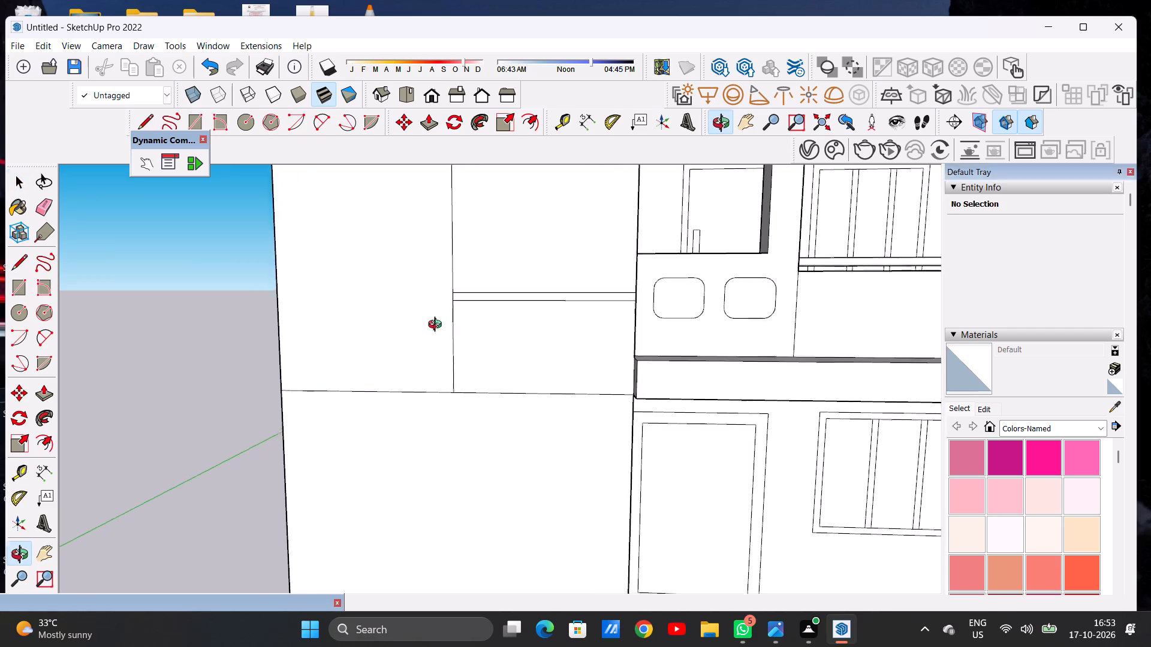
middle_click_drag(438, 326, 510, 365)
scroll(506, 335, "up", 5)
double_click(466, 299)
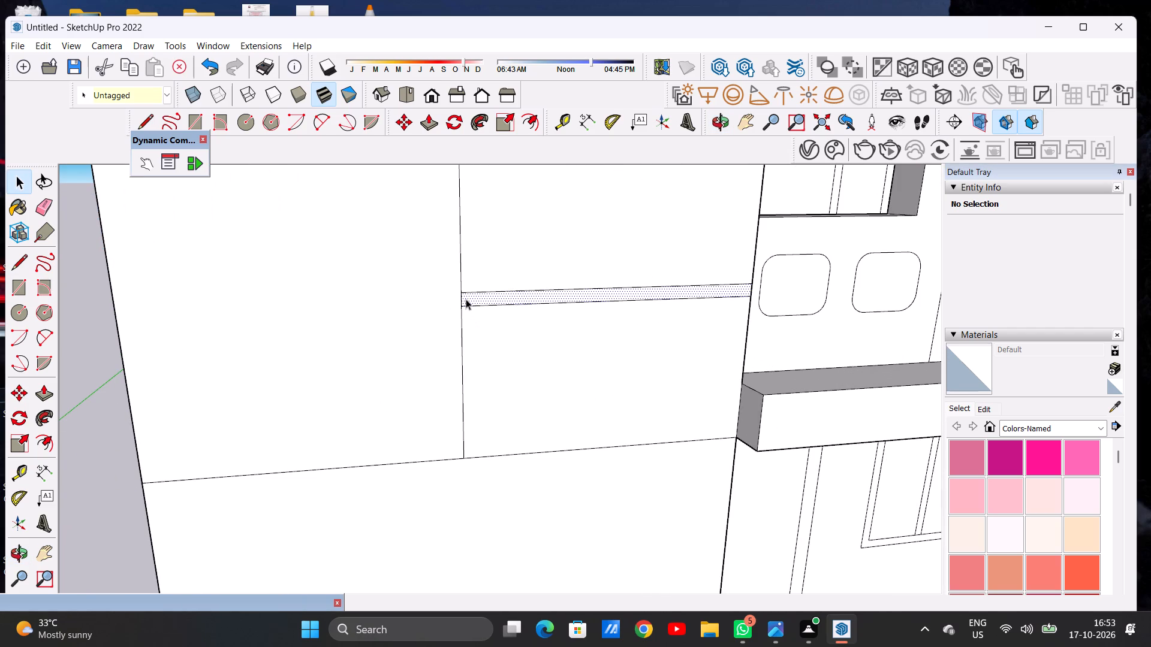
key("m")
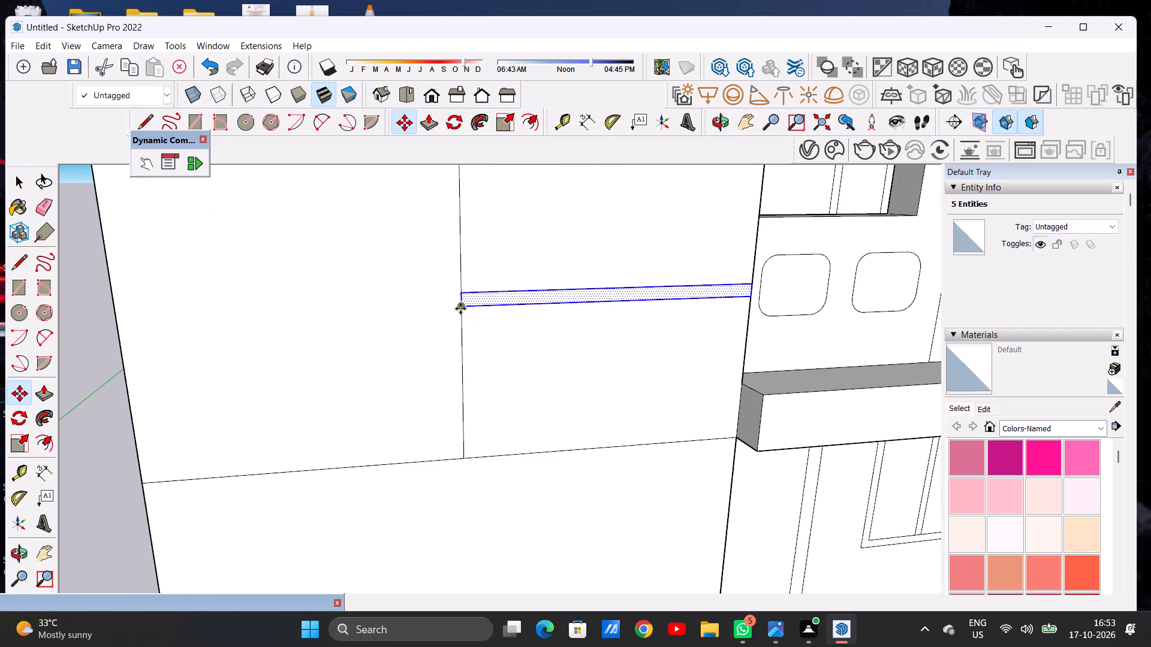
left_click(460, 309)
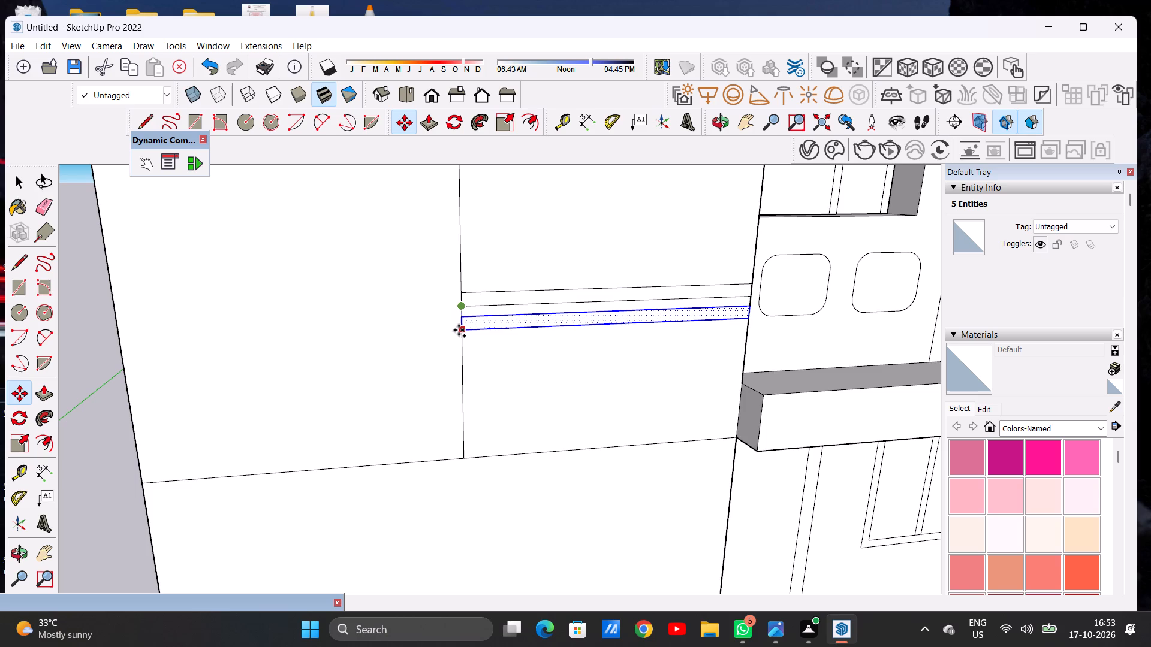
left_click(463, 377)
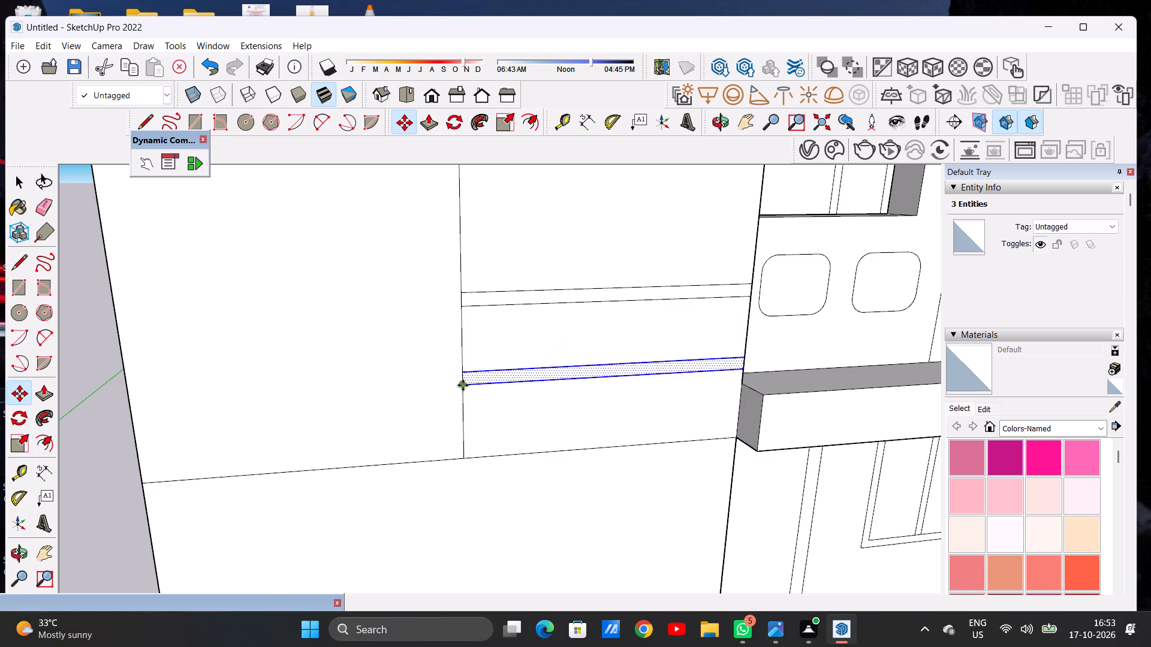
left_click(463, 385)
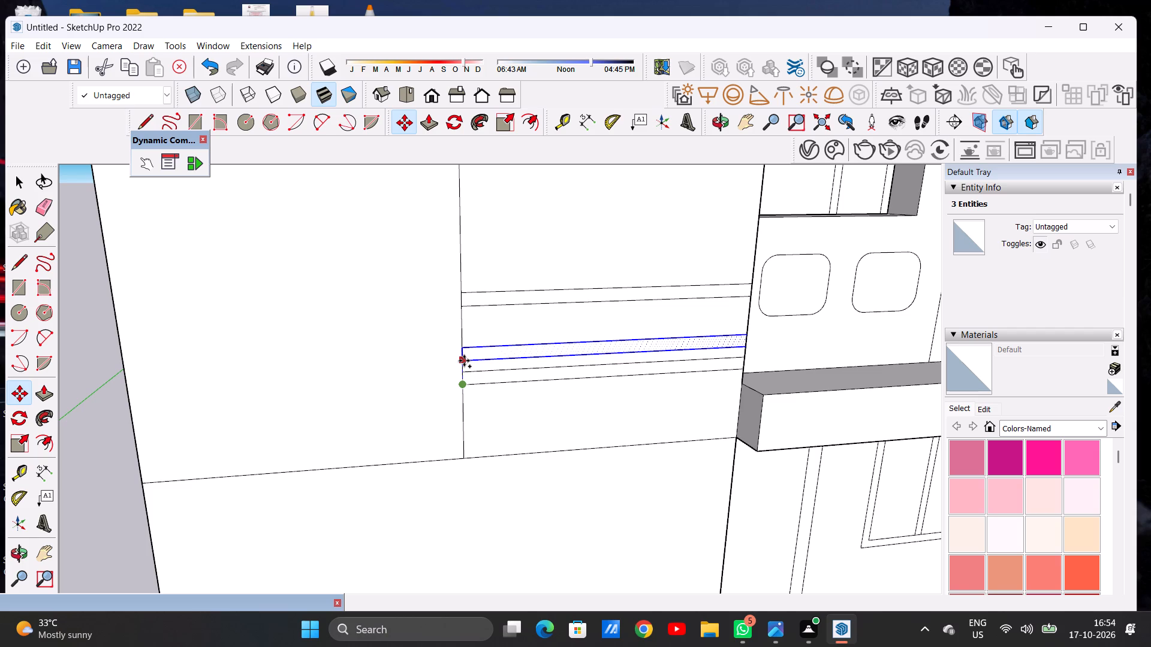
left_click(464, 361)
key("space")
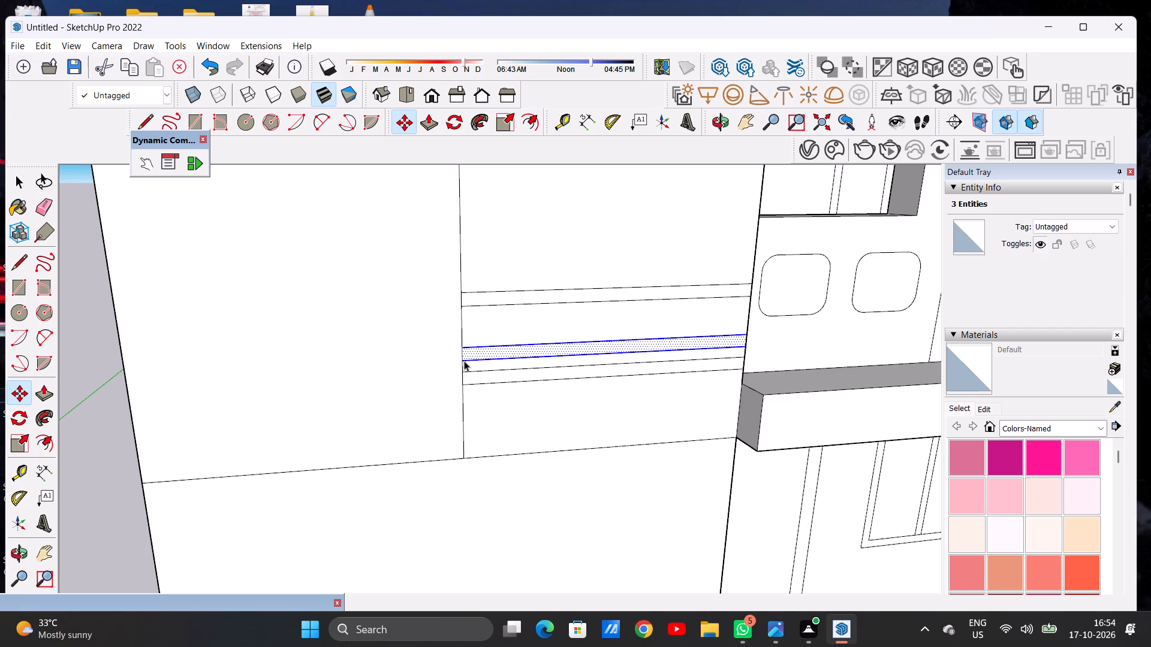
Erase the two lines of the original thin strip above the copies.
key("e")
left_click_drag(508, 283, 513, 303)
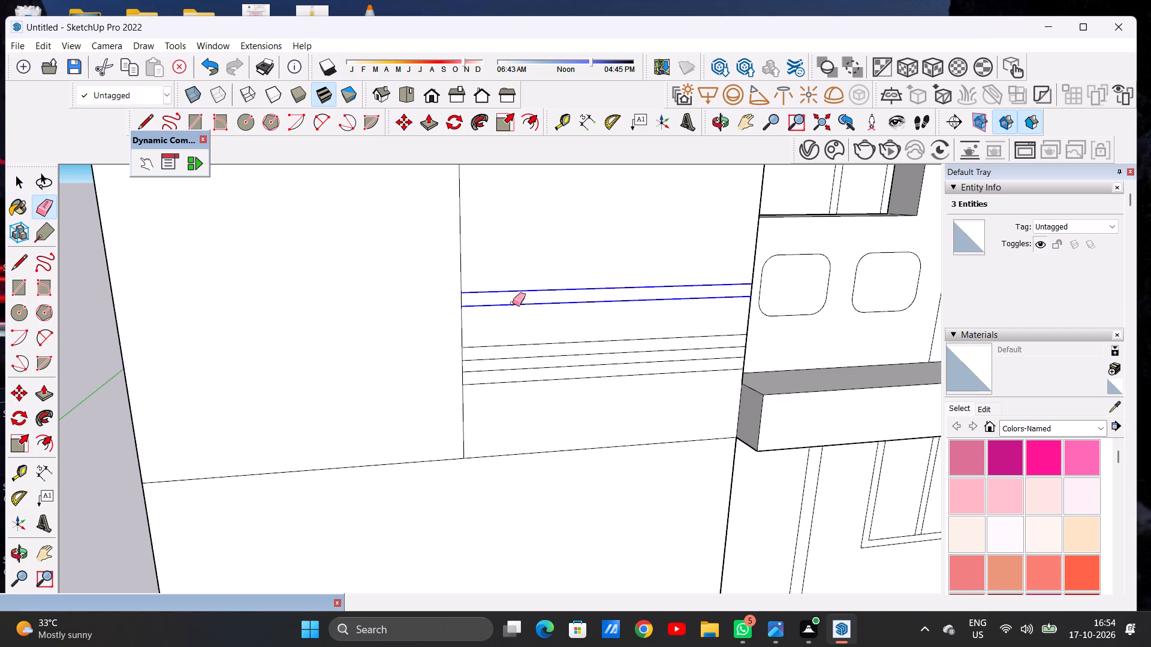
Push/pull the two thin strip faces on the upper wall panel outward by the same depth to form projecting bands.
key("space")
scroll(477, 315, "down", 10)
scroll(465, 328, "up", 13)
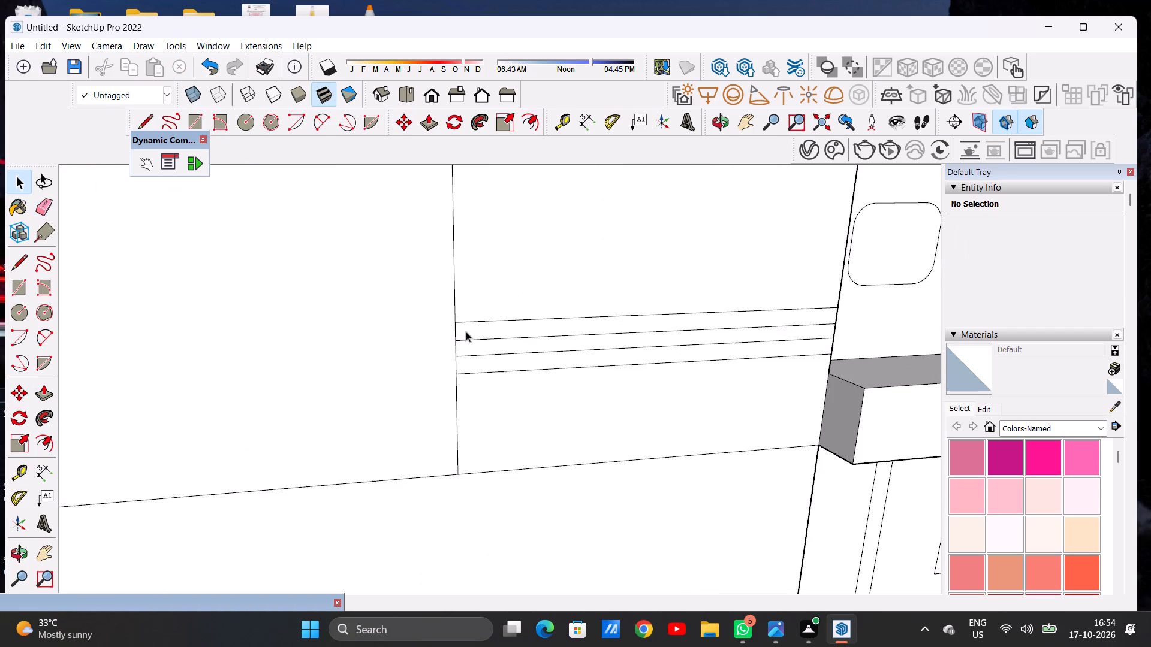
middle_click_drag(446, 340, 528, 358)
scroll(531, 346, "down", 5)
scroll(511, 347, "up", 4)
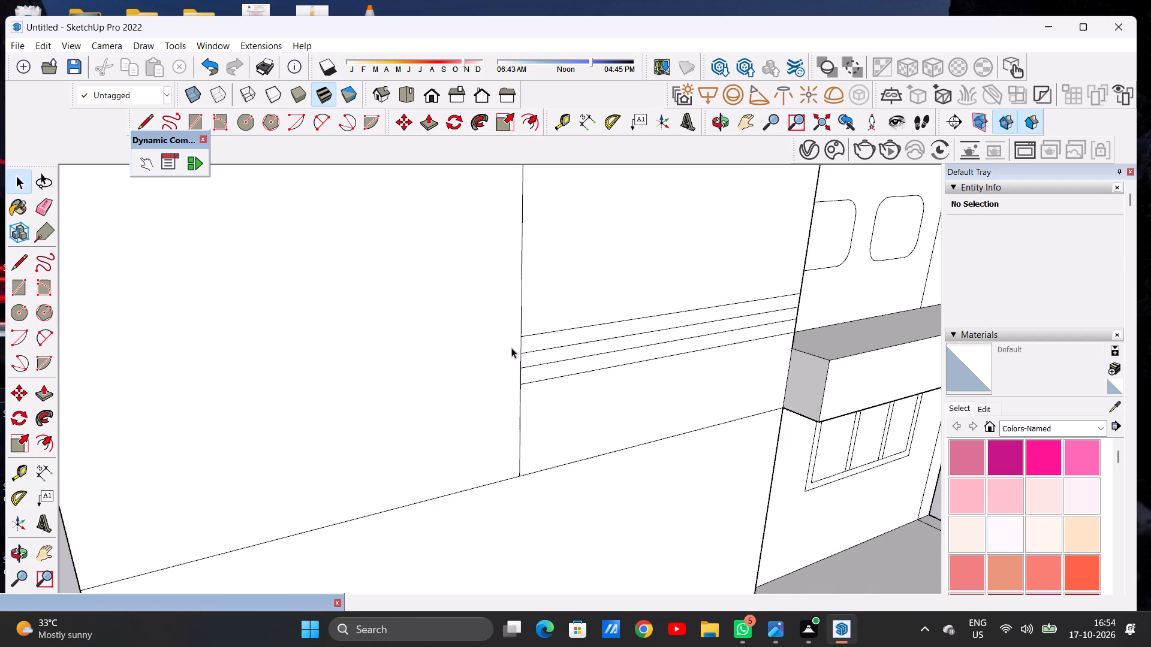
key("p")
scroll(526, 369, "up", 6)
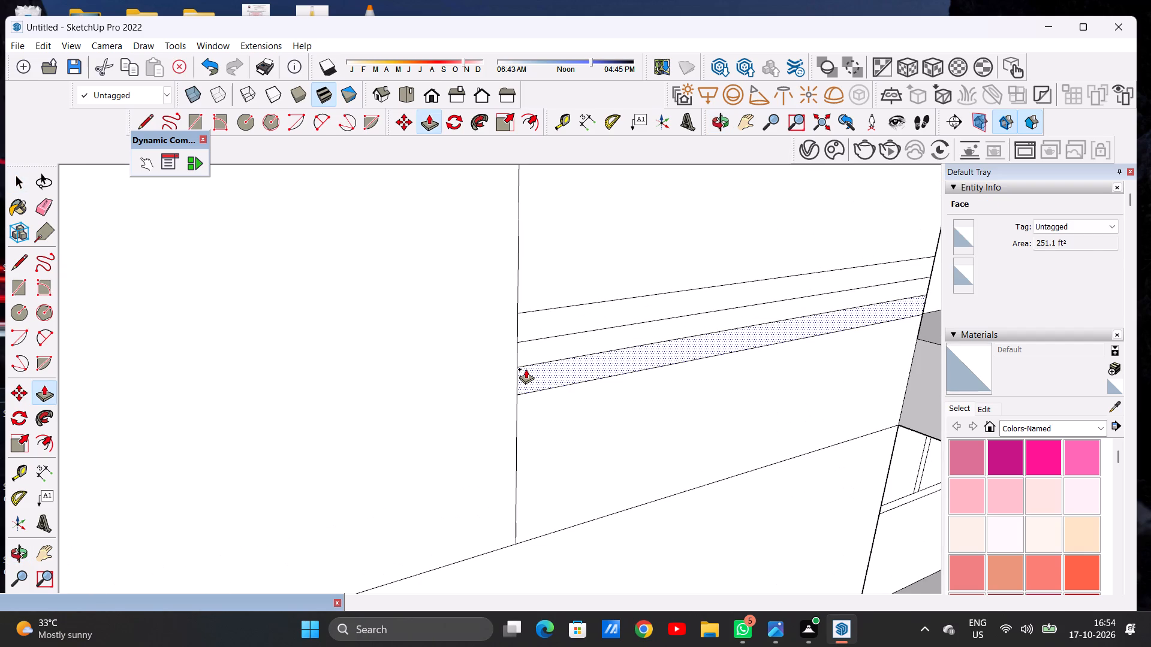
left_click(526, 369)
left_click(537, 378)
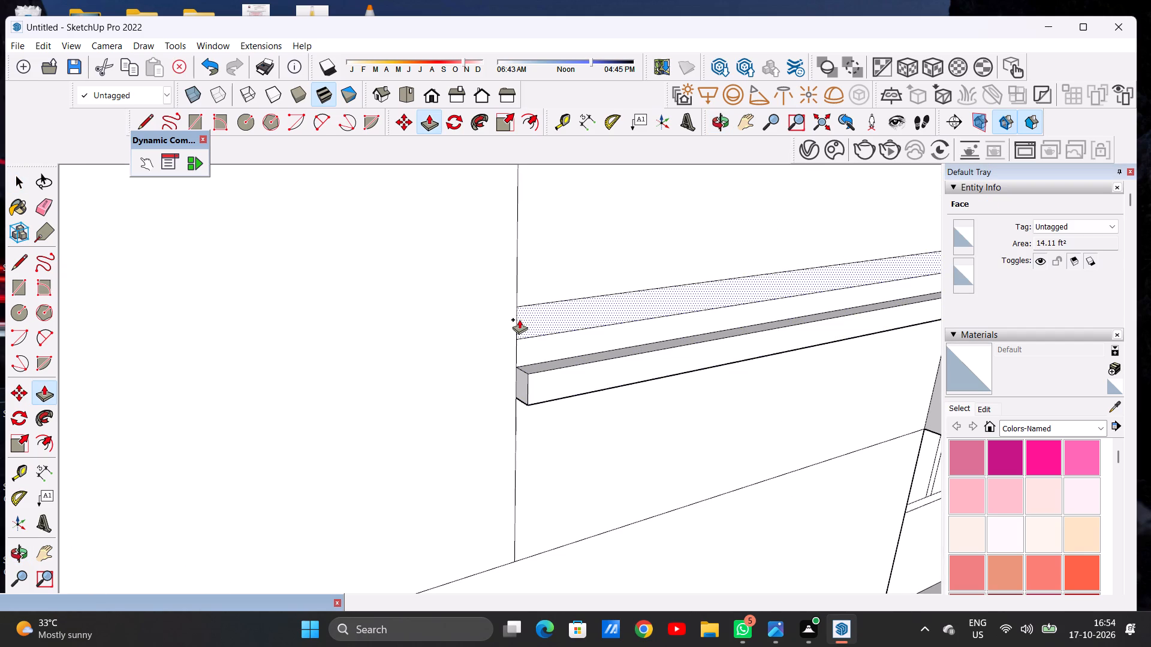
left_click(519, 319)
left_click(534, 372)
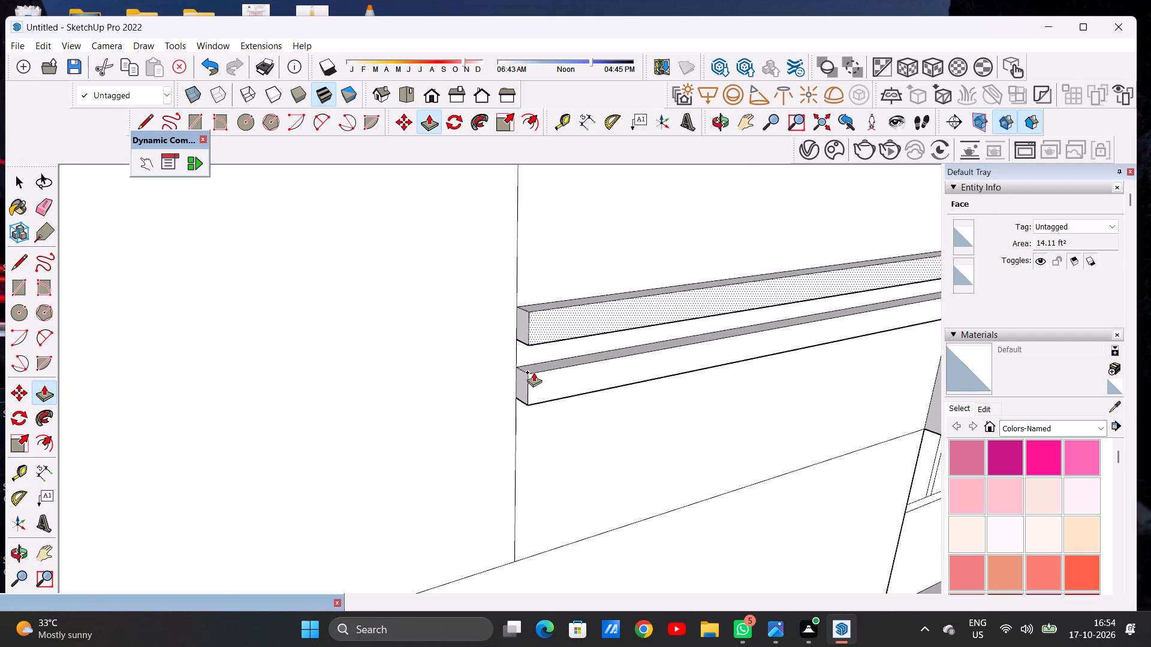
key("space")
View the front elevation as a whole and check the villa brief in the Fuji window.
scroll(498, 345, "down", 6)
scroll(495, 345, "up", 1)
scroll(458, 336, "down", 15)
middle_click_drag(558, 345, 495, 343)
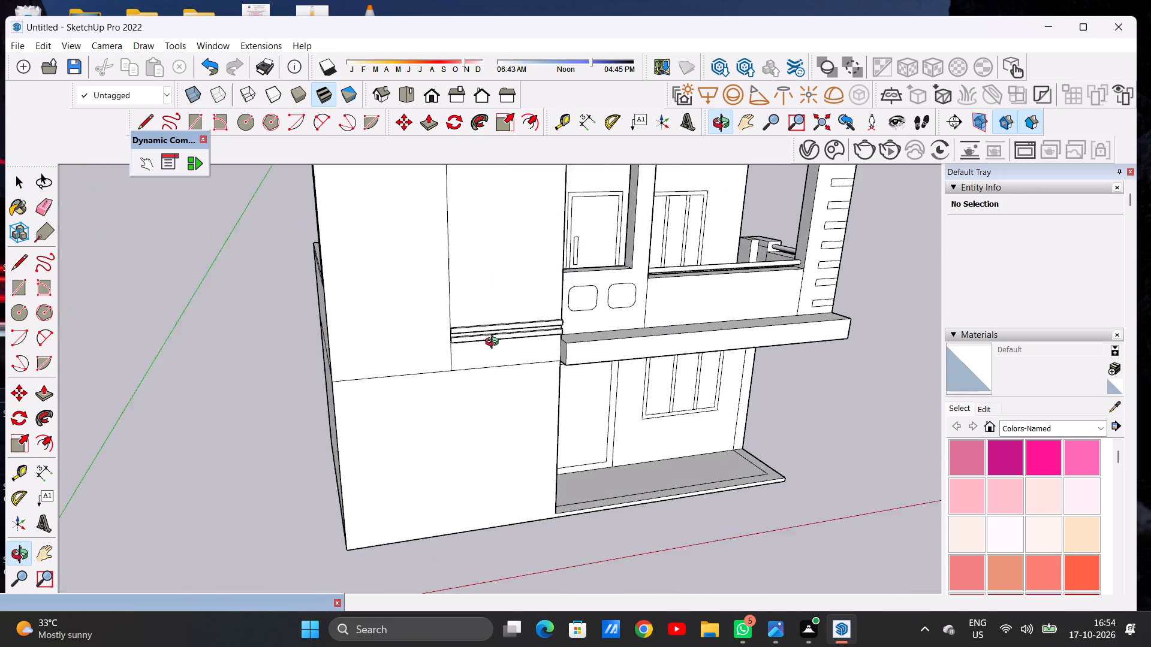
middle_click_drag(495, 343, 454, 341)
scroll(509, 343, "down", 5)
middle_click_drag(501, 349, 455, 303)
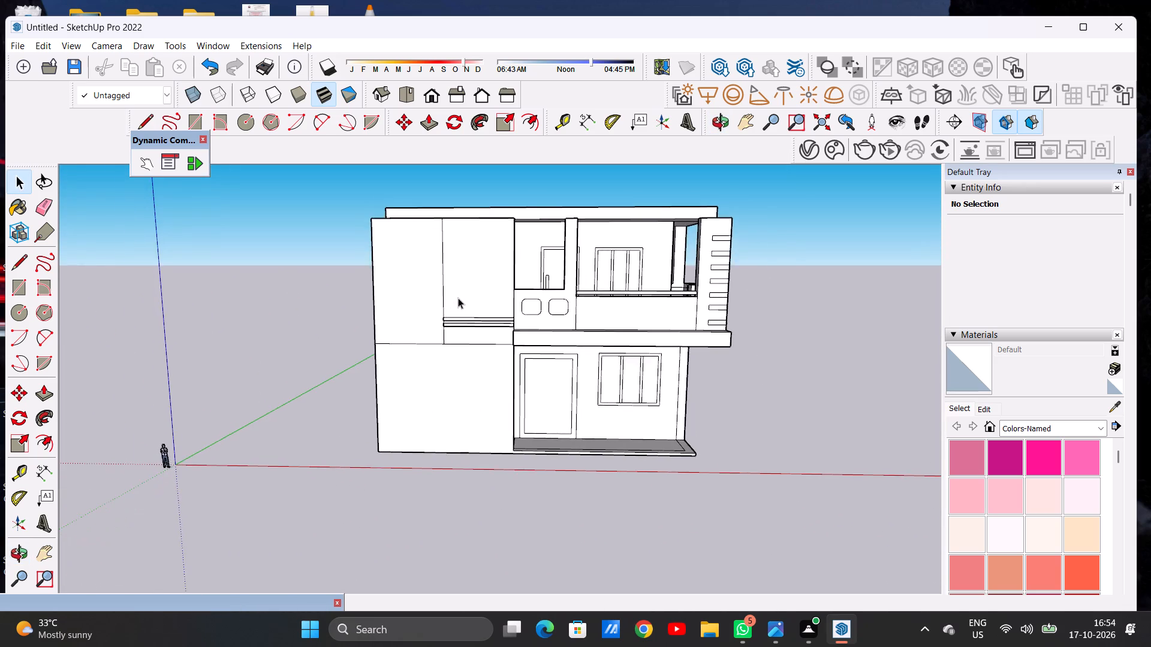
scroll(458, 298, "up", 2)
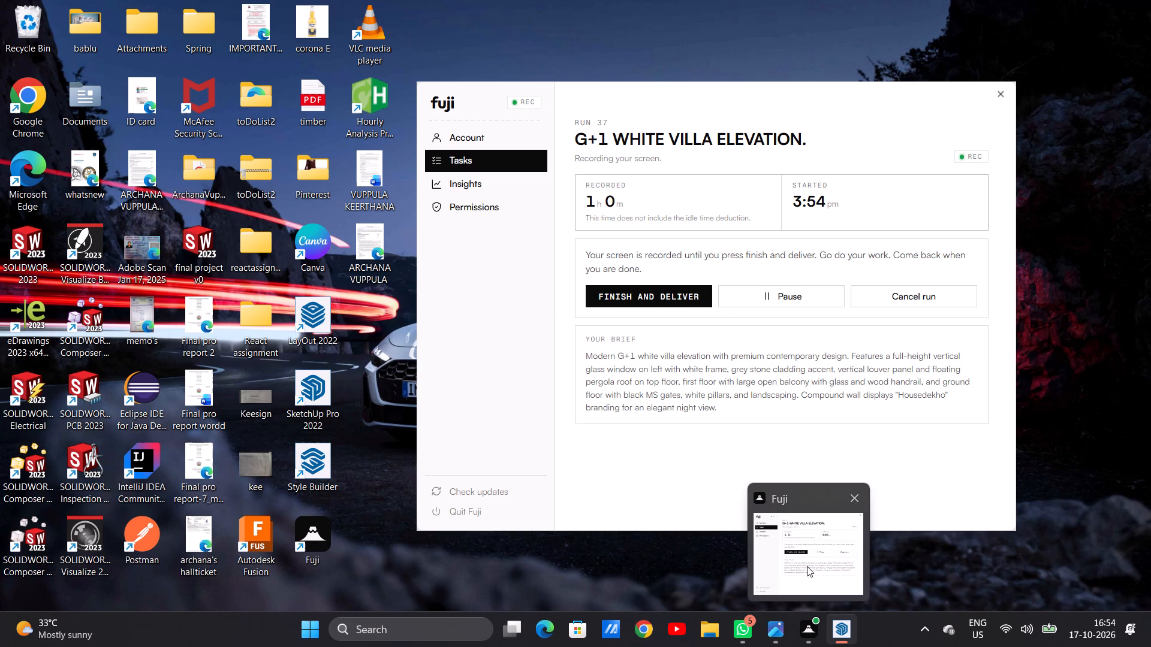
left_click(818, 560)
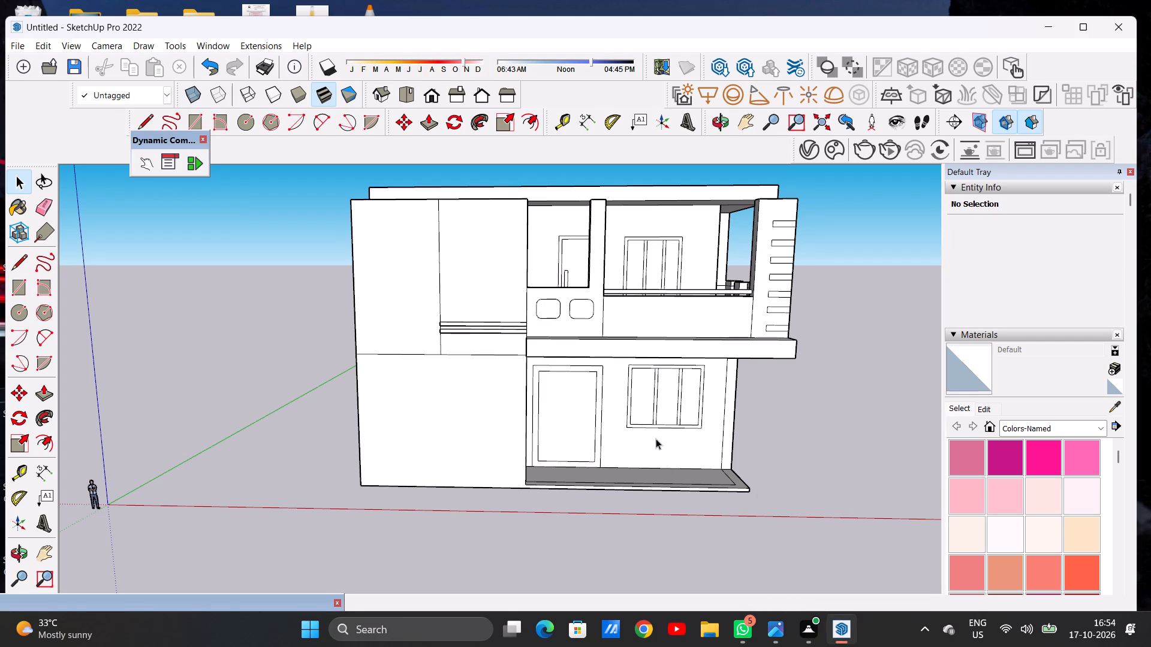
Examine the villa's front elevation, side and tall wall bands from several angles.
scroll(692, 422, "down", 5)
scroll(662, 376, "up", 5)
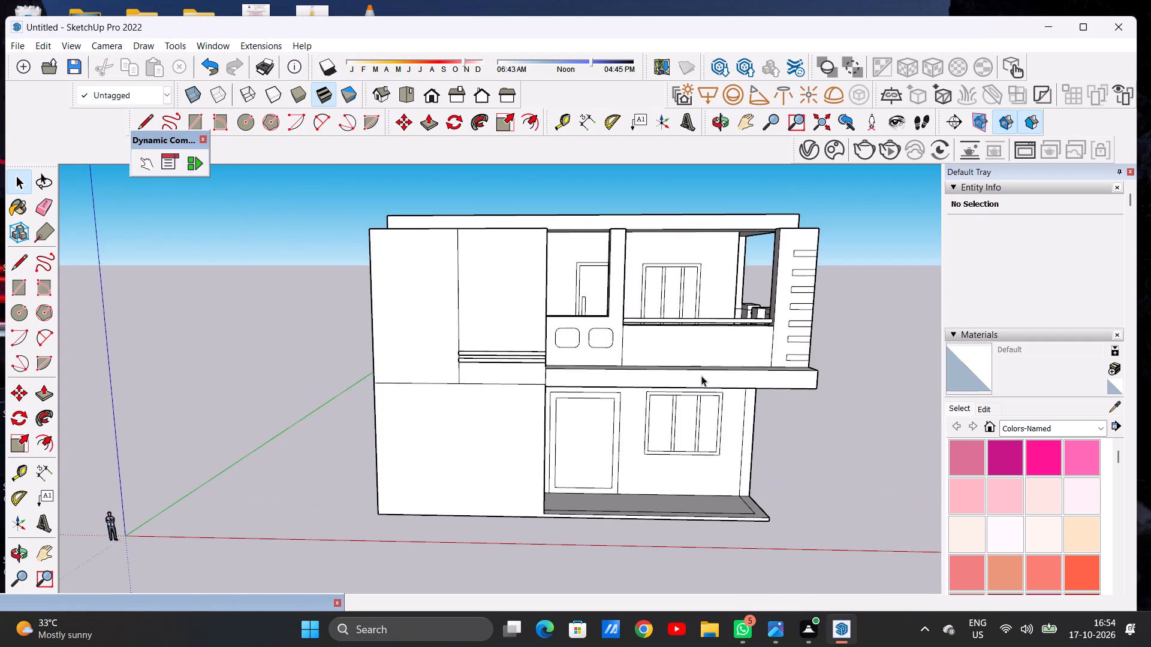
middle_click_drag(702, 376, 537, 367)
scroll(550, 368, "down", 4)
scroll(602, 369, "up", 1)
scroll(602, 369, "down", 4)
middle_click_drag(715, 324, 513, 352)
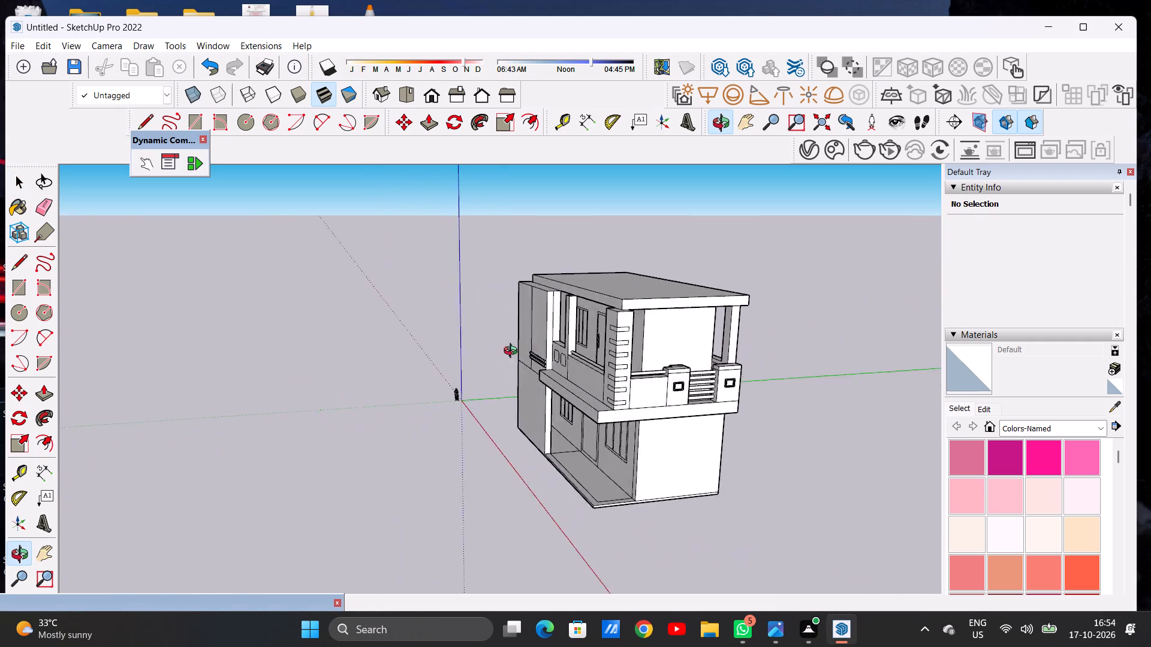
middle_click_drag(513, 352, 726, 356)
scroll(756, 376, "down", 3)
scroll(591, 347, "up", 5)
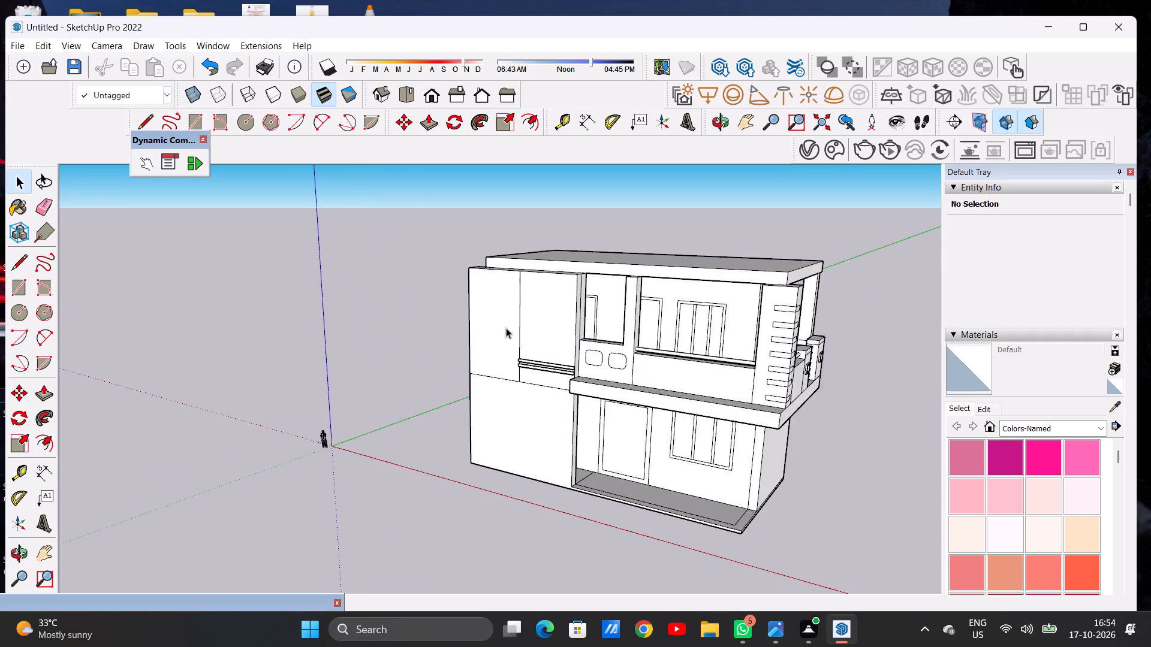
scroll(491, 318, "up", 1)
middle_click_drag(491, 318, 626, 311)
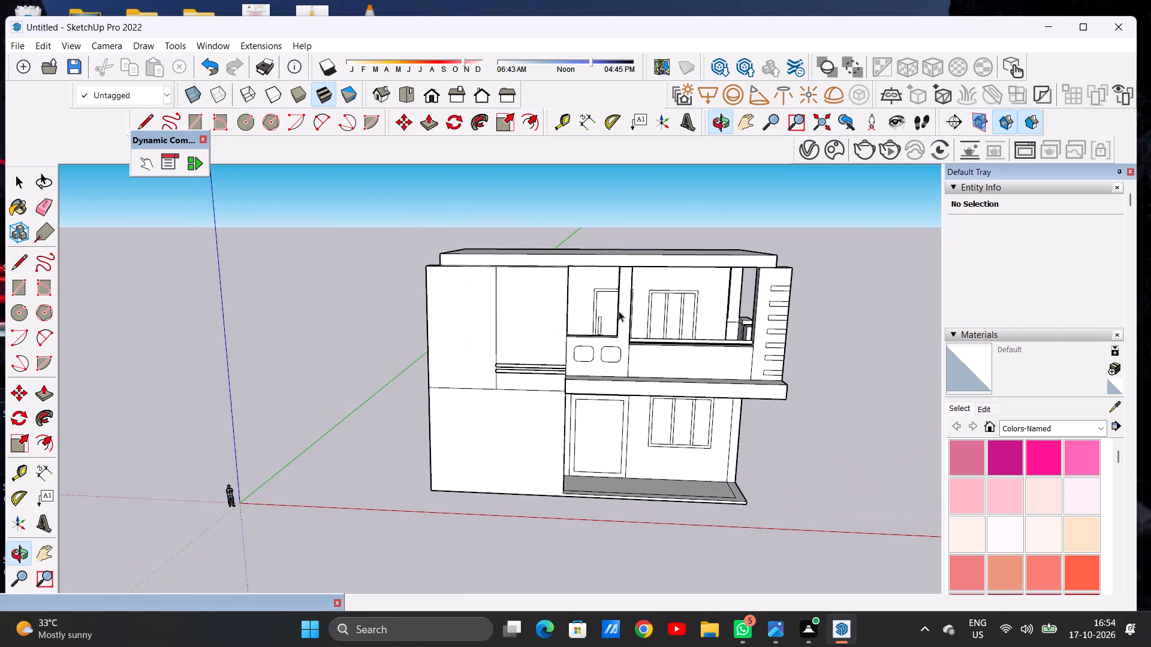
middle_click(619, 311)
scroll(558, 388, "down", 5)
scroll(526, 391, "up", 15)
scroll(542, 374, "down", 1)
scroll(542, 374, "up", 1)
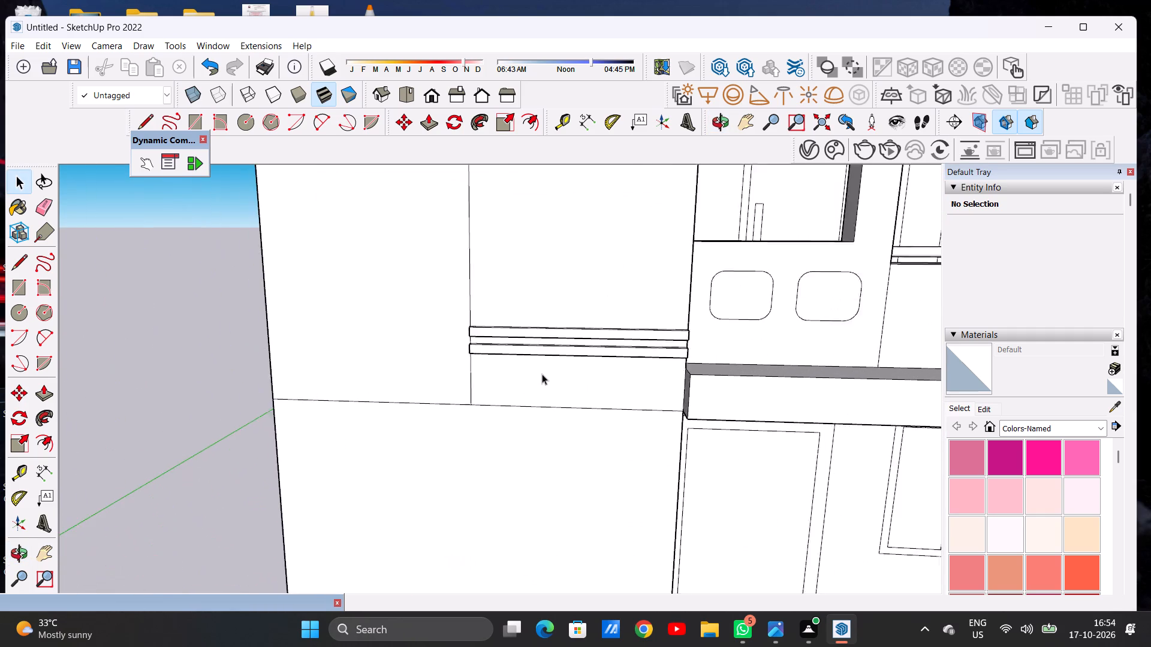
scroll(542, 374, "up", 2)
middle_click_drag(619, 345, 616, 335)
scroll(561, 336, "down", 3)
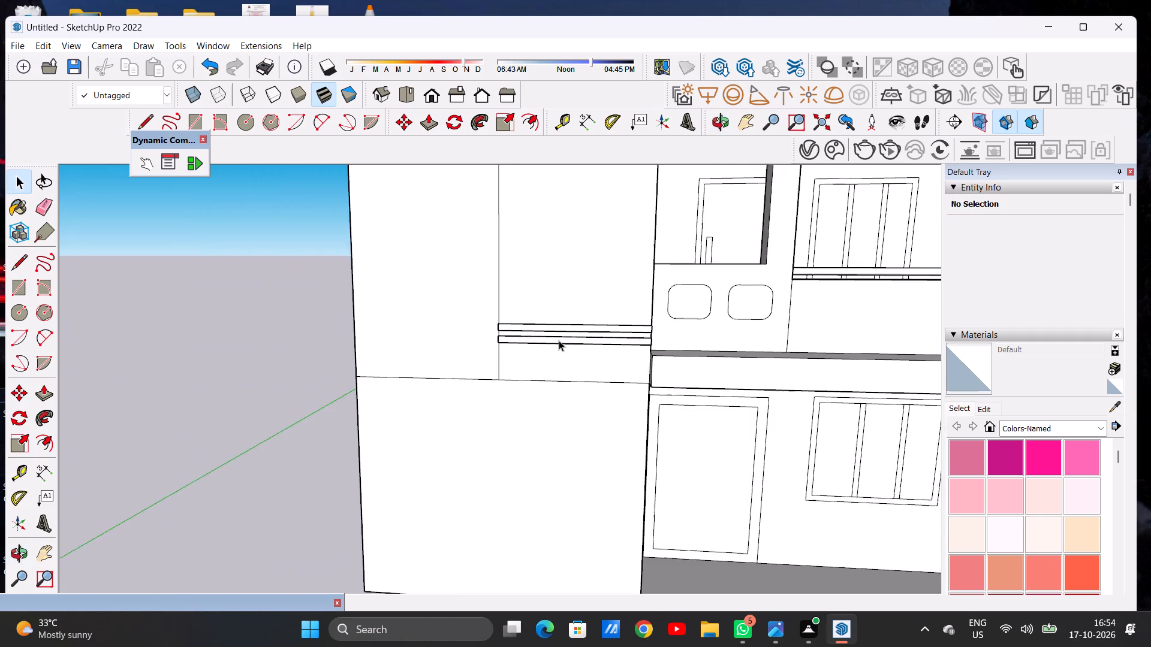
scroll(559, 340, "down", 12)
scroll(580, 272, "up", 4)
Draw an upright window rectangle on the tall wall's upper porch-side panel, above the projecting bands.
middle_click_drag(583, 325, 585, 293)
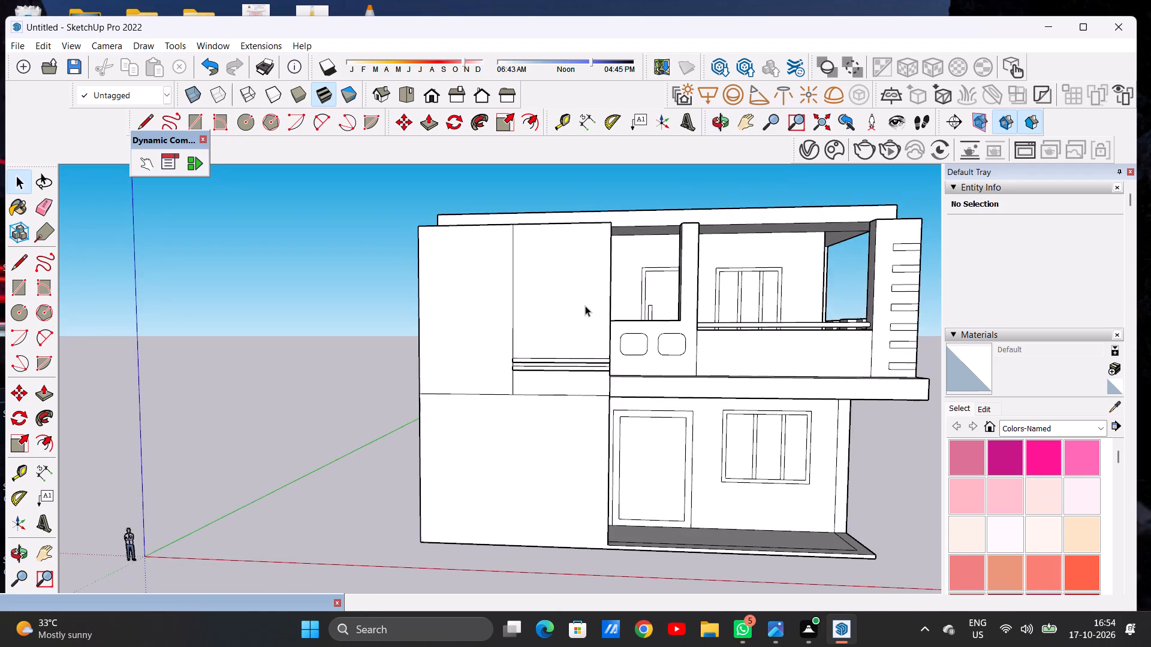
scroll(585, 306, "up", 1)
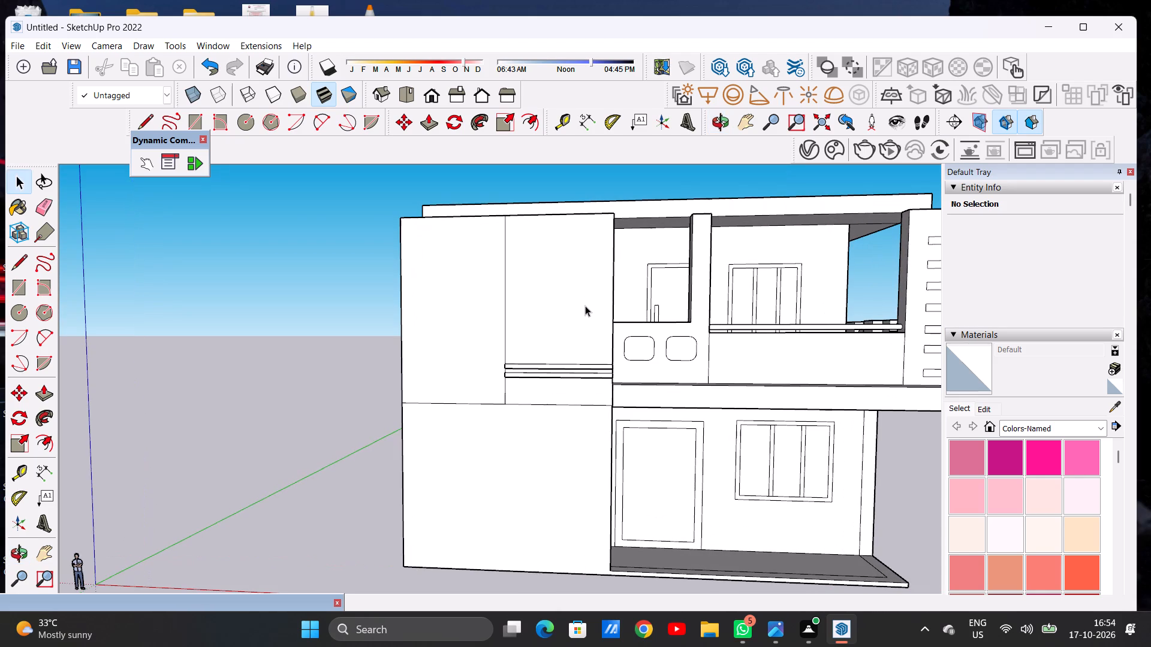
key("r")
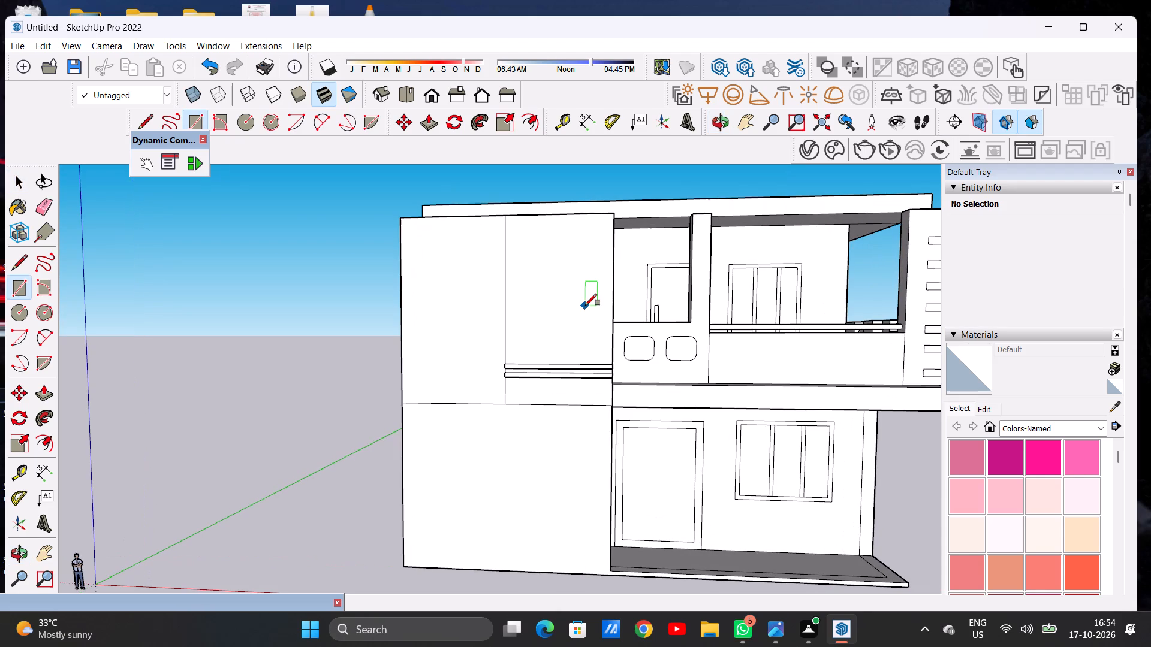
left_click(528, 246)
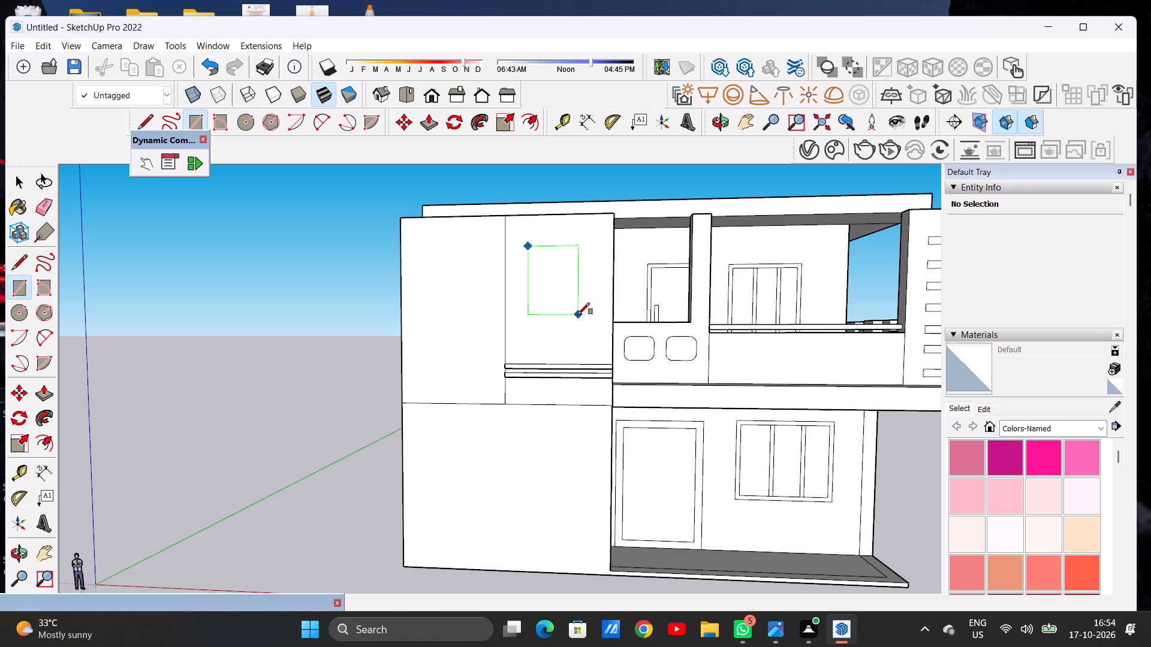
left_click(578, 315)
key("space")
Offset the window rectangle's outline inward to form a narrow frame.
type("OF")
scroll(558, 272, "up", 4)
left_click(541, 248)
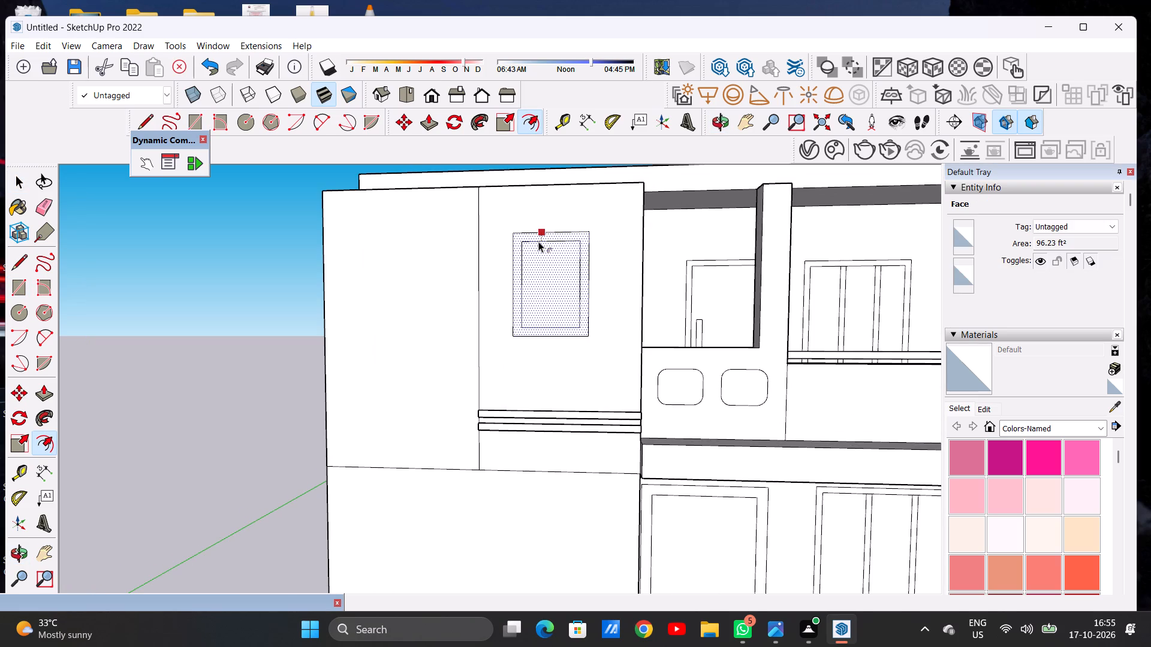
left_click(538, 241)
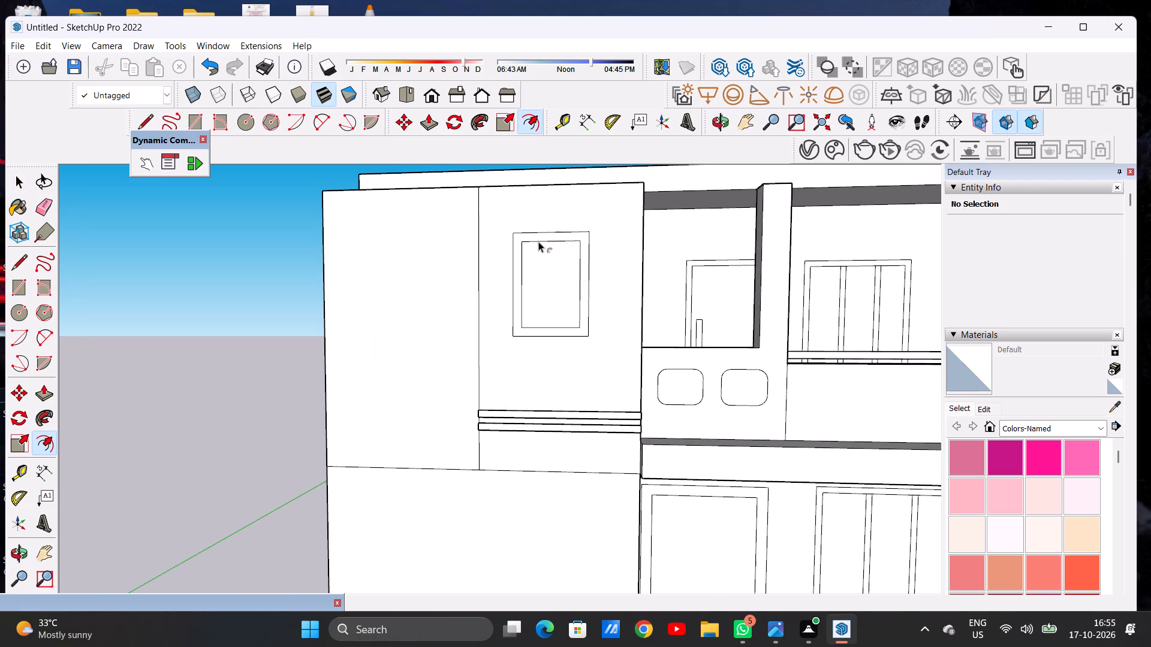
key("space")
Push the face inside the window frame into the wall to make a shallow recess.
scroll(553, 295, "down", 5)
middle_click_drag(571, 258, 510, 380)
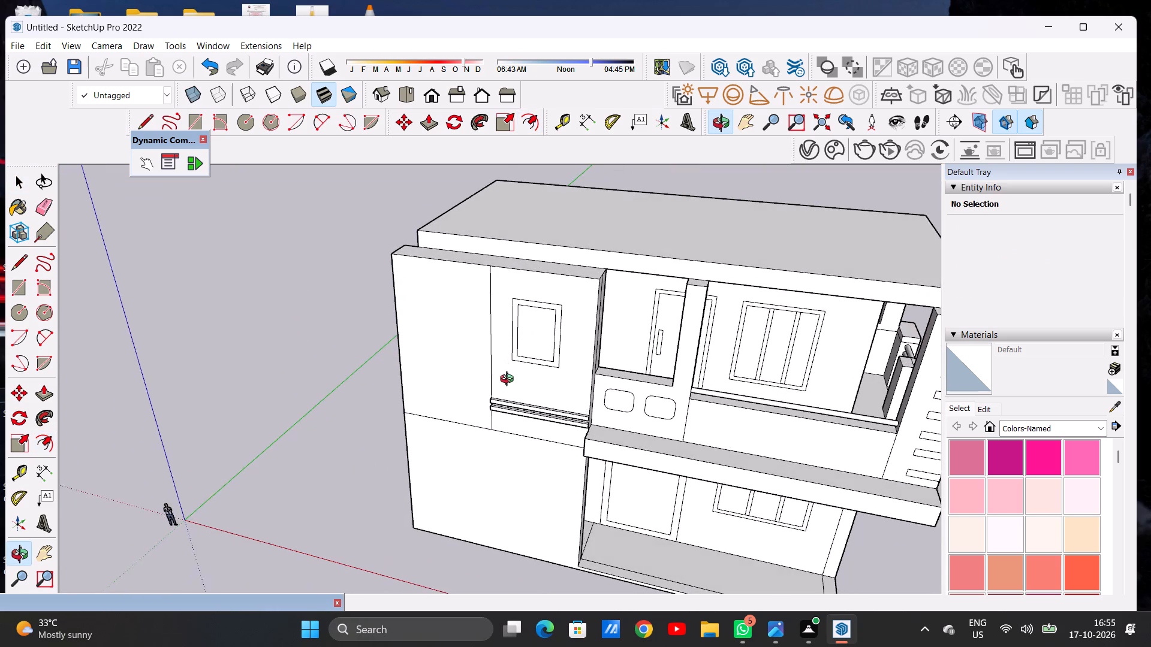
middle_click_drag(510, 380, 510, 382)
scroll(537, 318, "up", 5)
key("p")
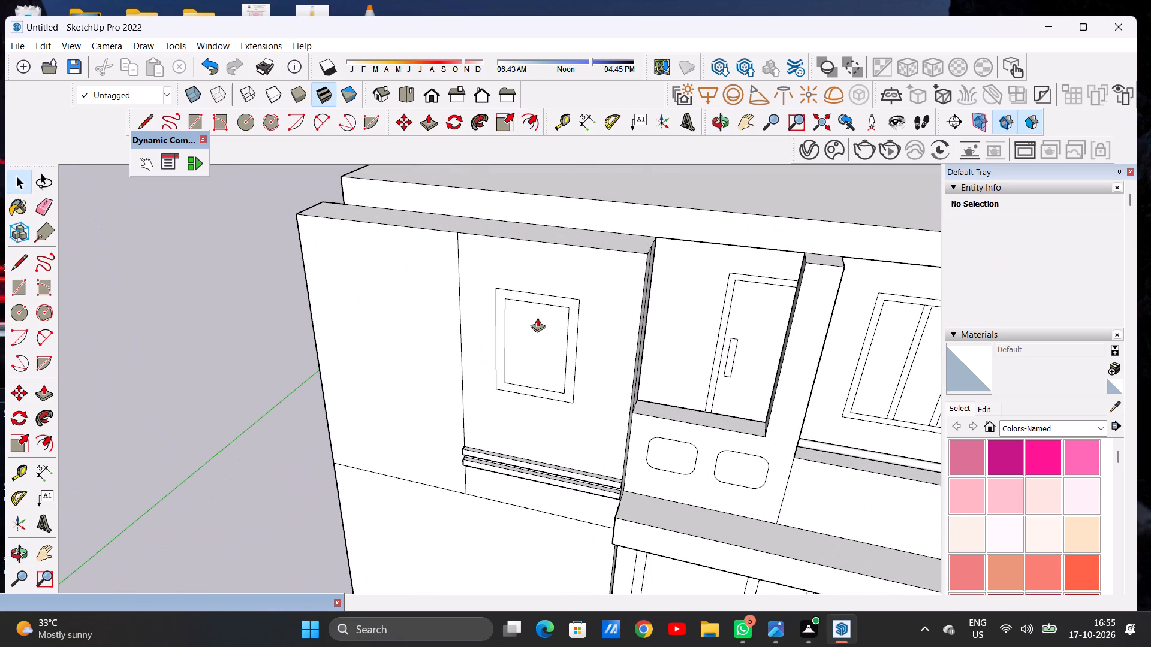
left_click(535, 332)
left_click(539, 326)
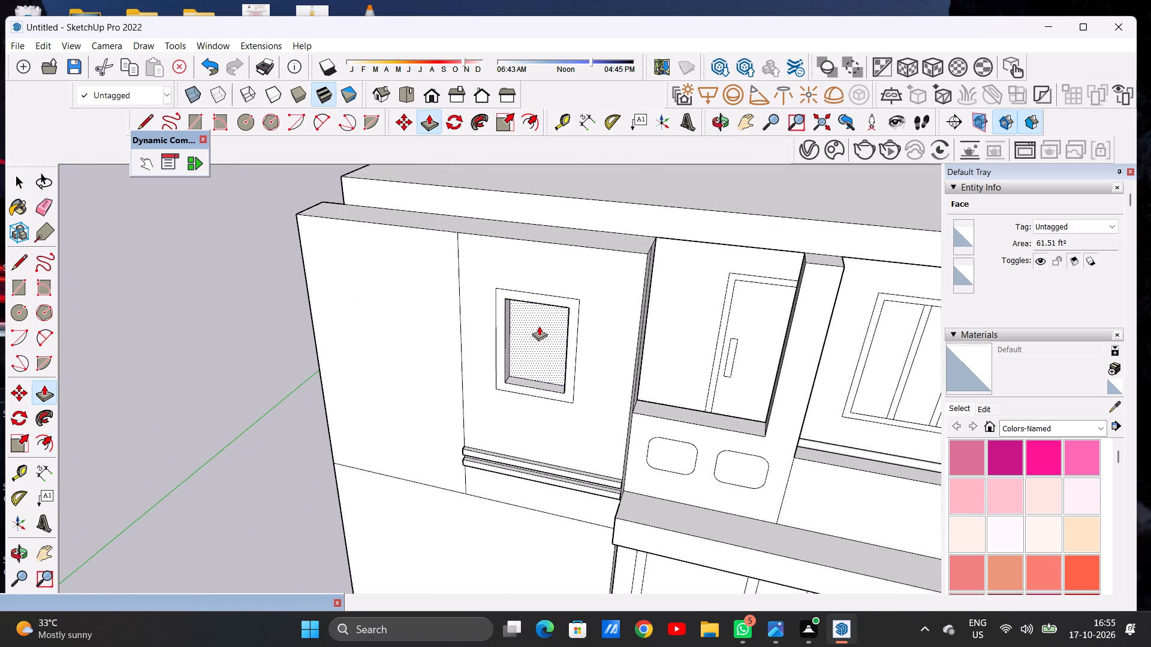
key("space")
Examine the recessed window and the front elevation from the side and from above.
scroll(541, 368, "down", 6)
middle_click_drag(577, 316, 357, 316)
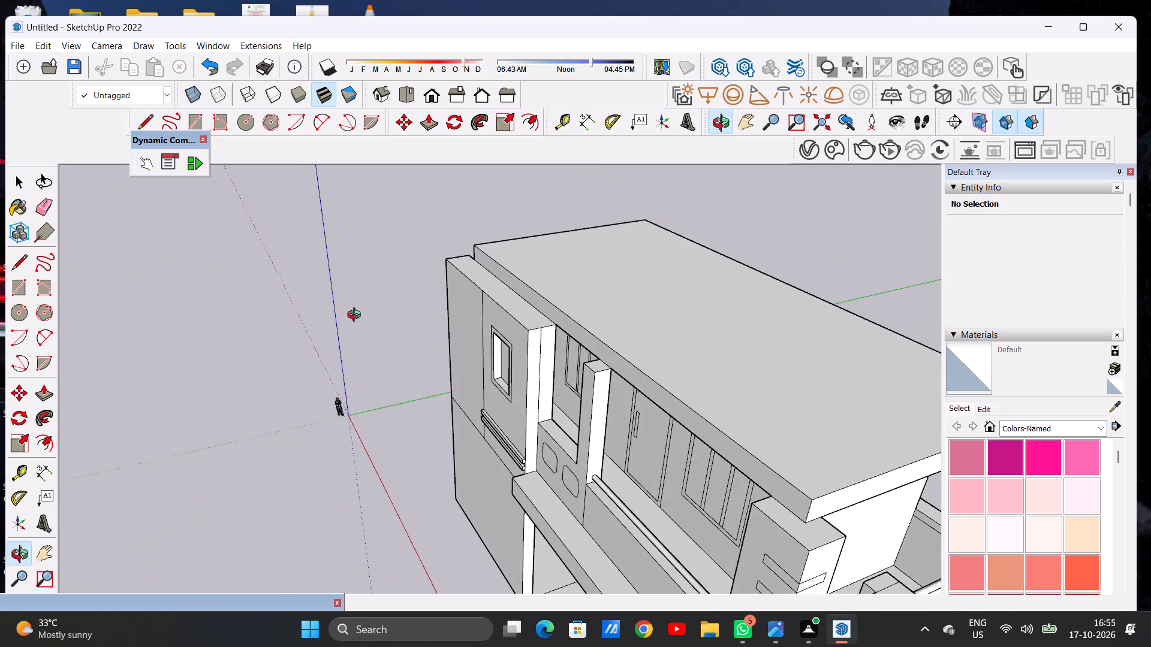
middle_click_drag(357, 316, 664, 331)
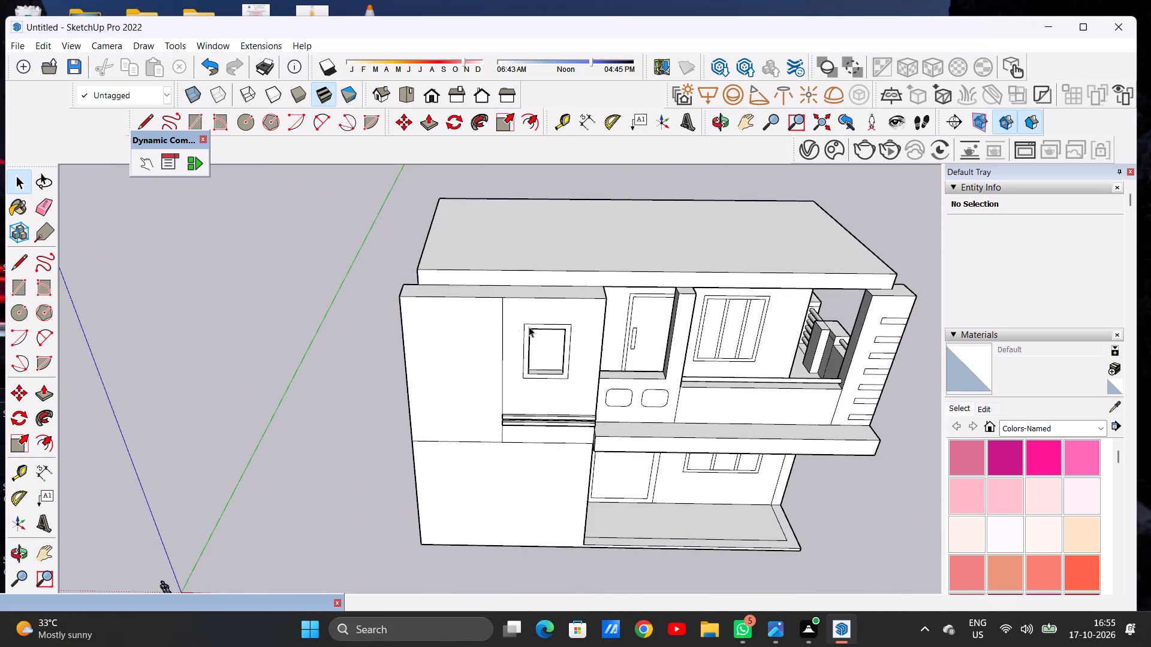
scroll(498, 321, "down", 7)
scroll(558, 321, "up", 6)
scroll(385, 319, "up", 1)
scroll(385, 319, "down", 4)
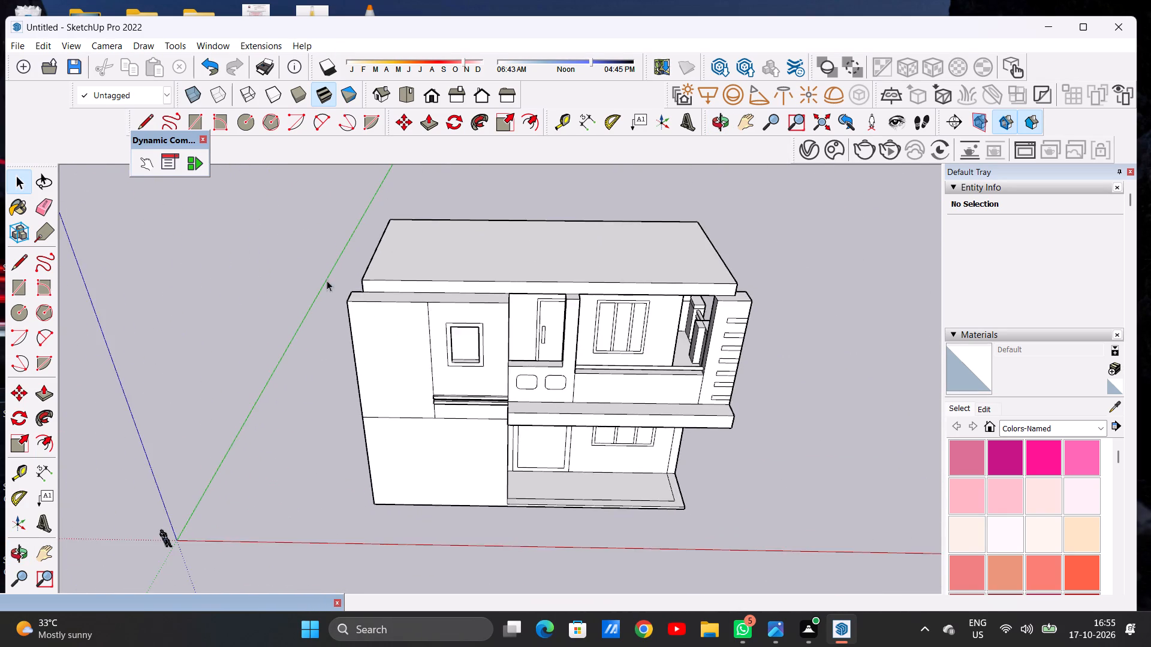
middle_click_drag(332, 282, 378, 296)
scroll(442, 282, "down", 1)
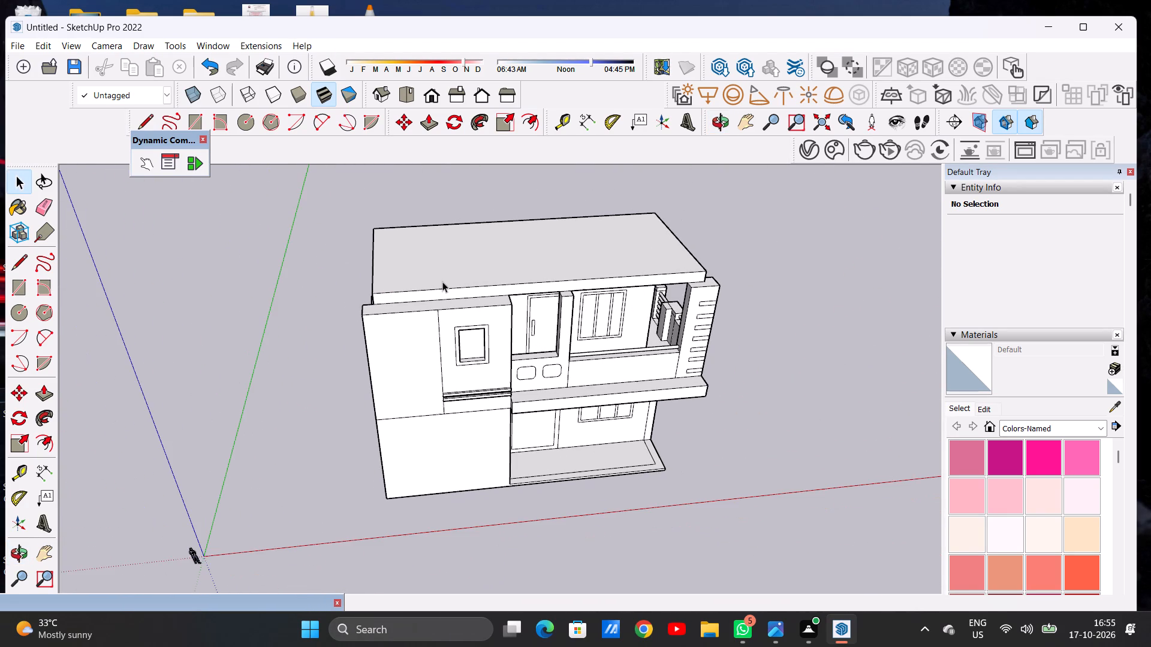
Extend the roof slab's end face beside the tall front wall to align with that wall's outer corner.
scroll(442, 282, "down", 3)
middle_click_drag(372, 282, 546, 256)
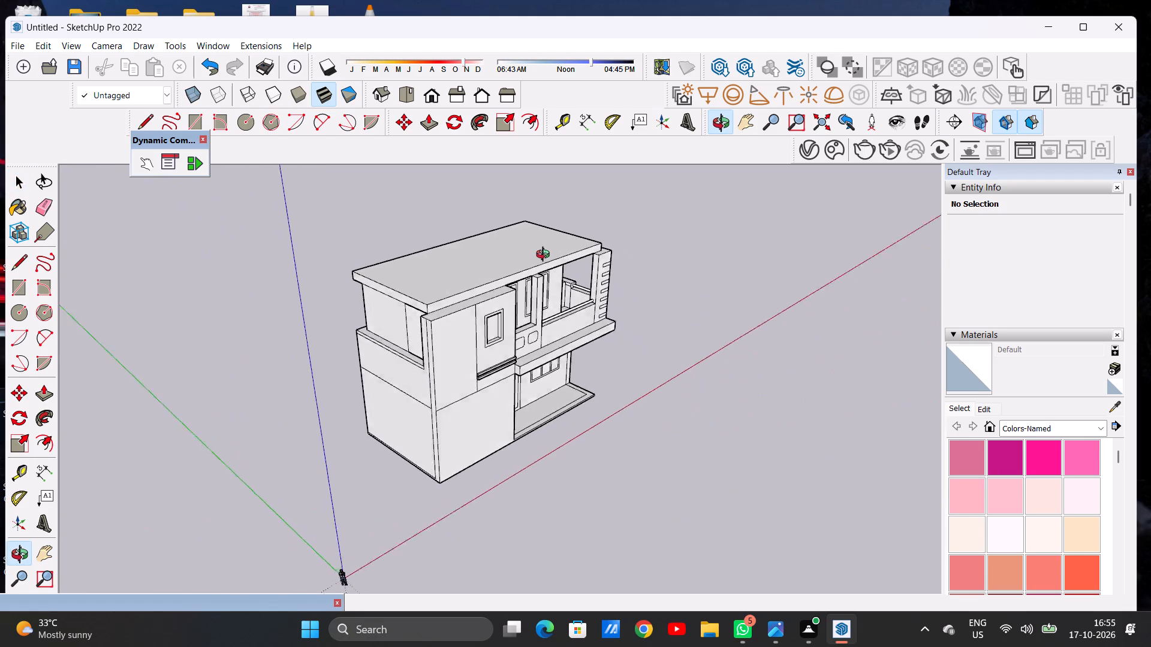
middle_click_drag(546, 256, 567, 256)
scroll(454, 310, "up", 2)
middle_click_drag(375, 318, 636, 338)
scroll(611, 336, "up", 1)
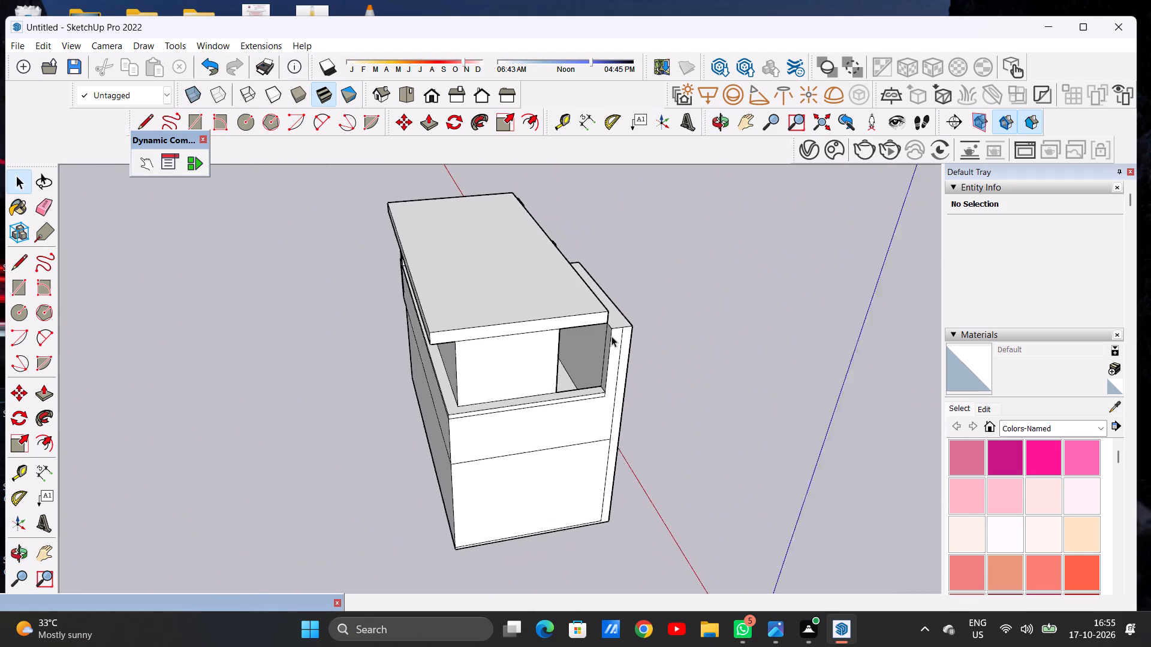
scroll(611, 336, "up", 3)
key("p")
scroll(595, 304, "up", 5)
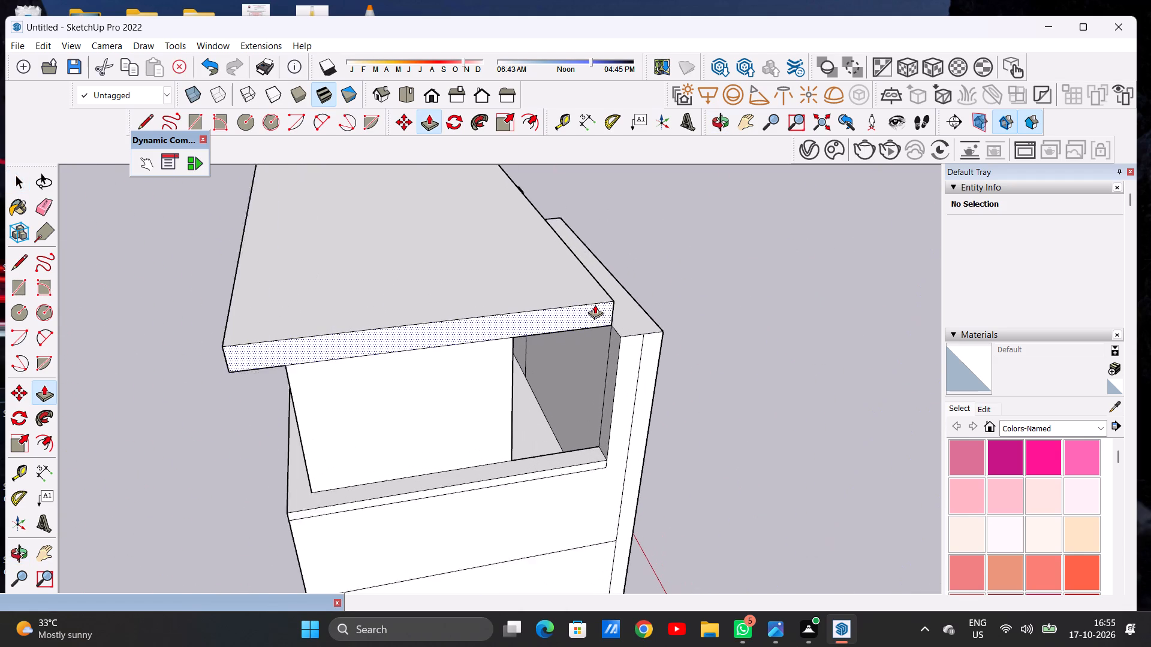
left_click(602, 310)
left_click(667, 334)
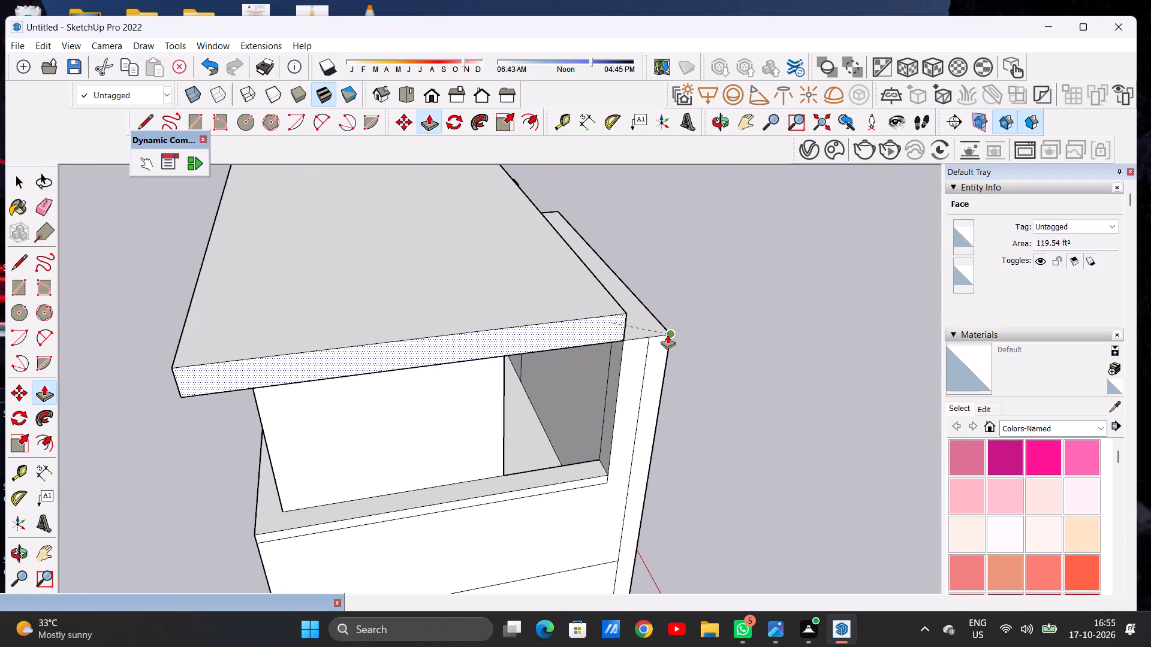
scroll(559, 345, "down", 8)
key("space")
Draw two short lines across the upper-floor parapet top at the rear corner, marking off an L-shaped corner face.
scroll(511, 329, "down", 12)
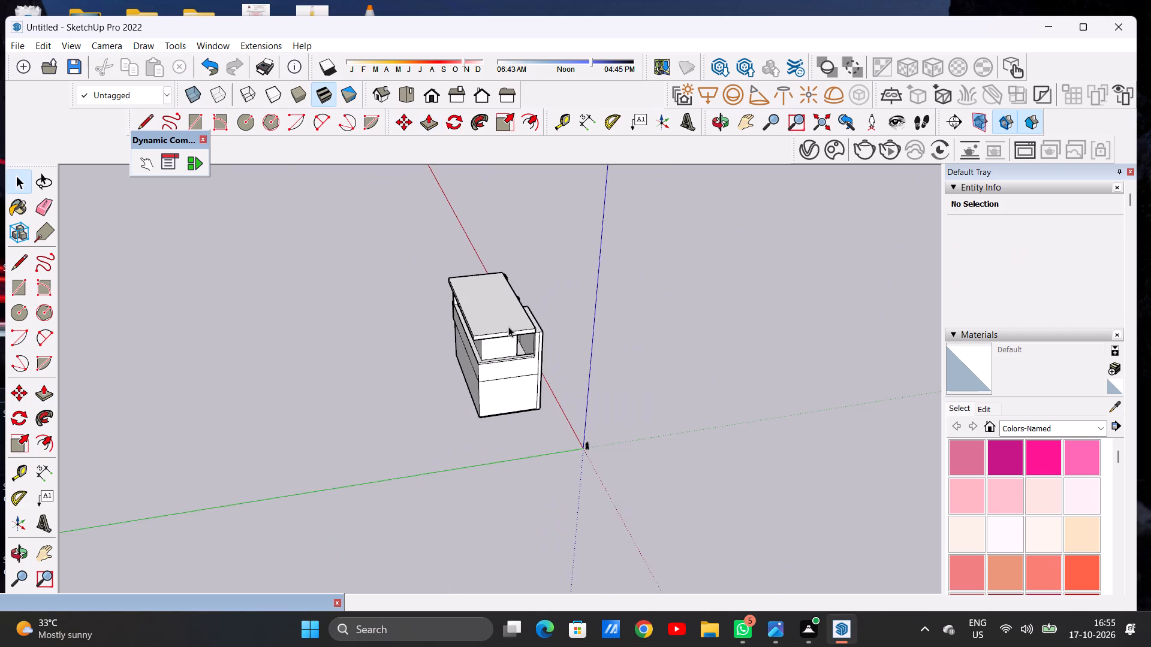
middle_click_drag(592, 355, 644, 310)
middle_click_drag(498, 337, 700, 346)
scroll(559, 347, "up", 3)
scroll(559, 347, "down", 1)
scroll(504, 342, "up", 1)
middle_click_drag(504, 341, 538, 368)
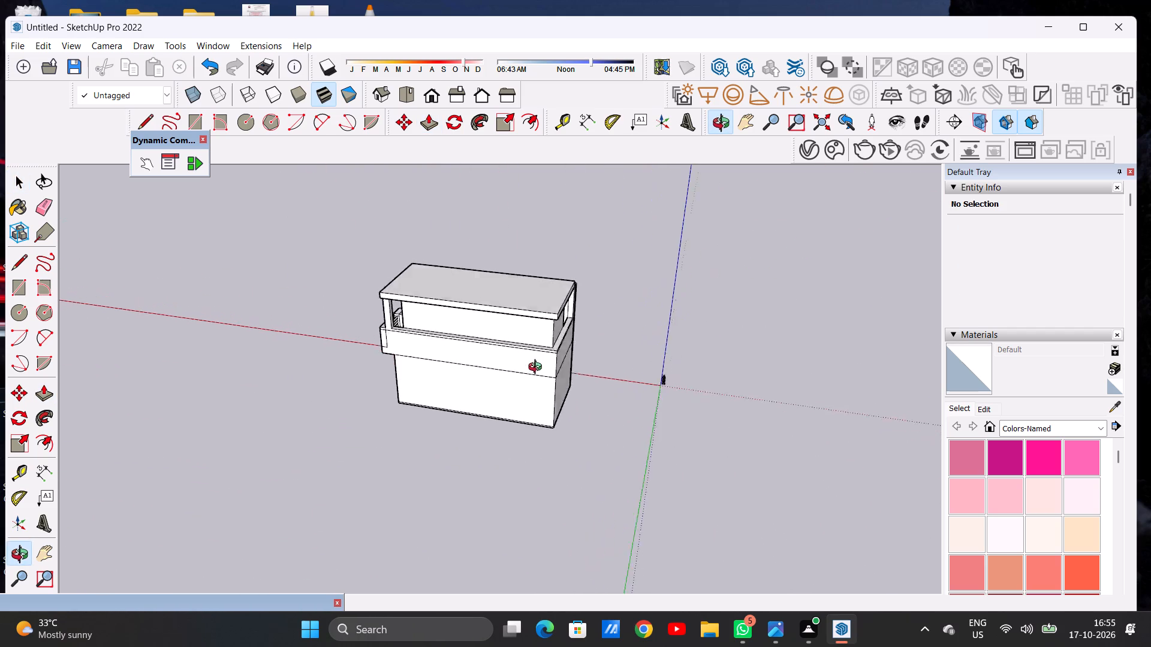
middle_click_drag(538, 368, 594, 416)
scroll(561, 365, "up", 1)
scroll(561, 365, "down", 1)
scroll(561, 364, "up", 13)
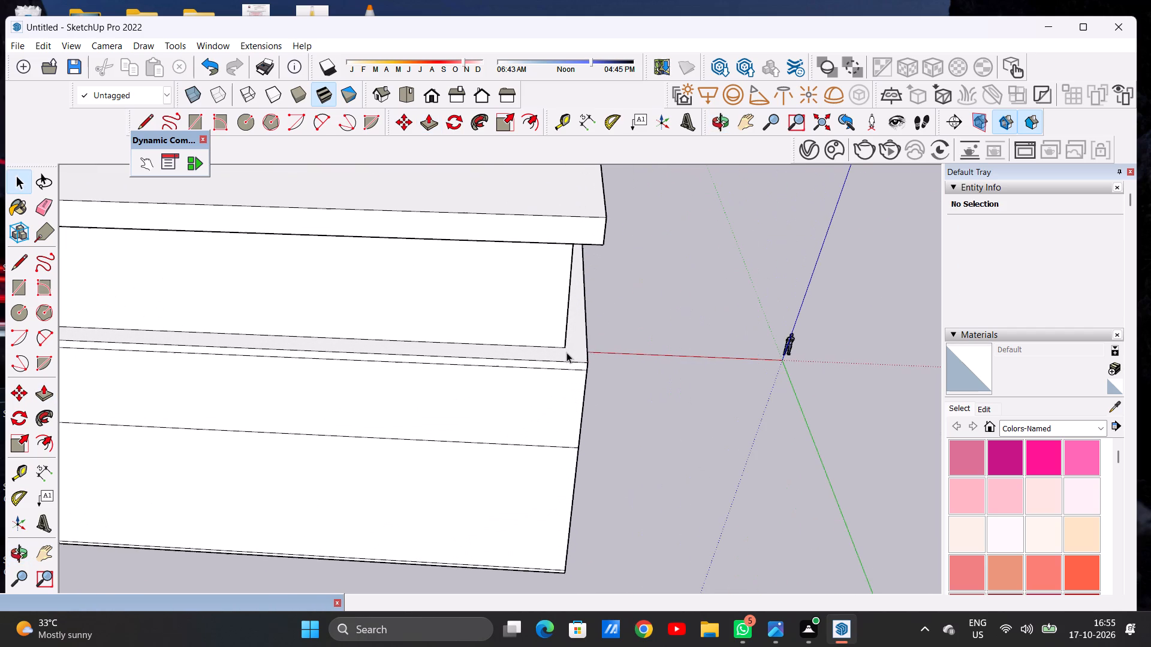
scroll(567, 352, "up", 1)
key("l")
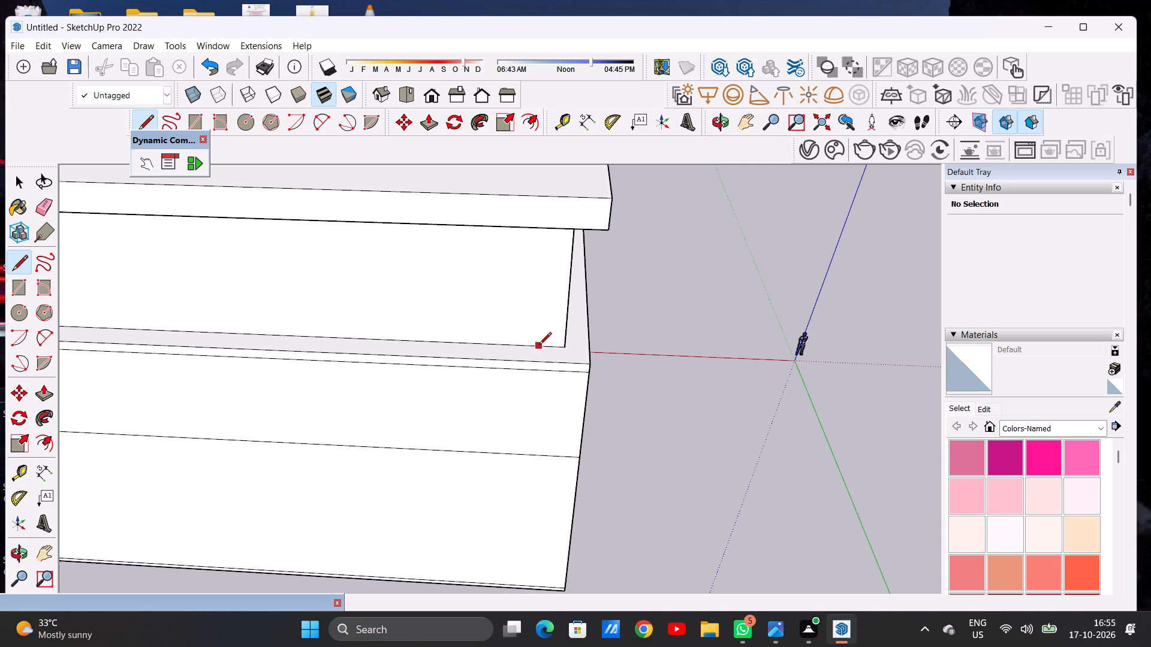
left_click(539, 346)
left_click(531, 370)
middle_click_drag(570, 342, 474, 343)
scroll(511, 337, "up", 4)
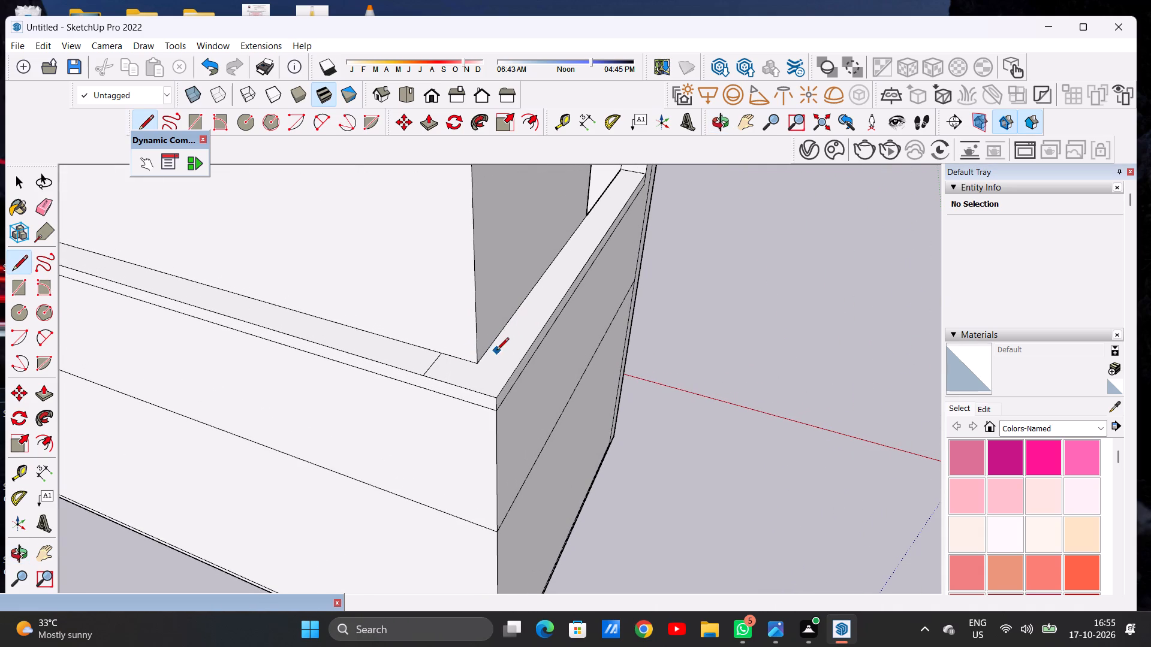
left_click(493, 349)
left_click(526, 354)
Push/Pull the L-shaped corner face up to the underside of the roof slab to form a corner column.
key("space")
type("P")
left_click(490, 365)
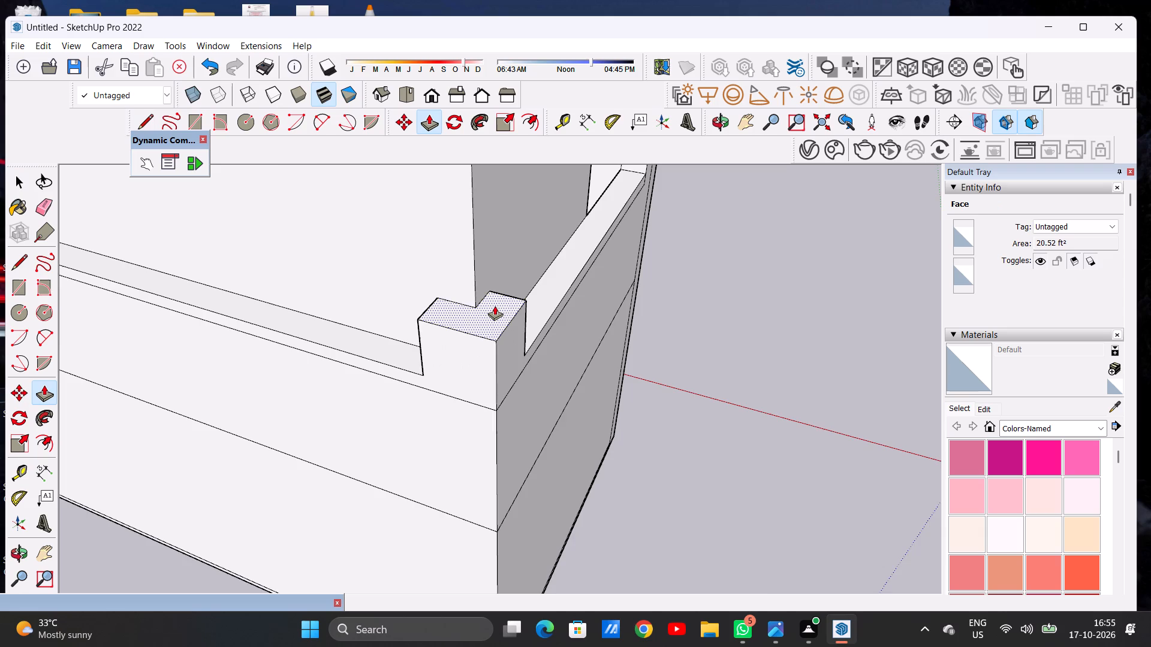
scroll(495, 306, "down", 14)
scroll(487, 265, "up", 5)
middle_click_drag(496, 270, 312, 229)
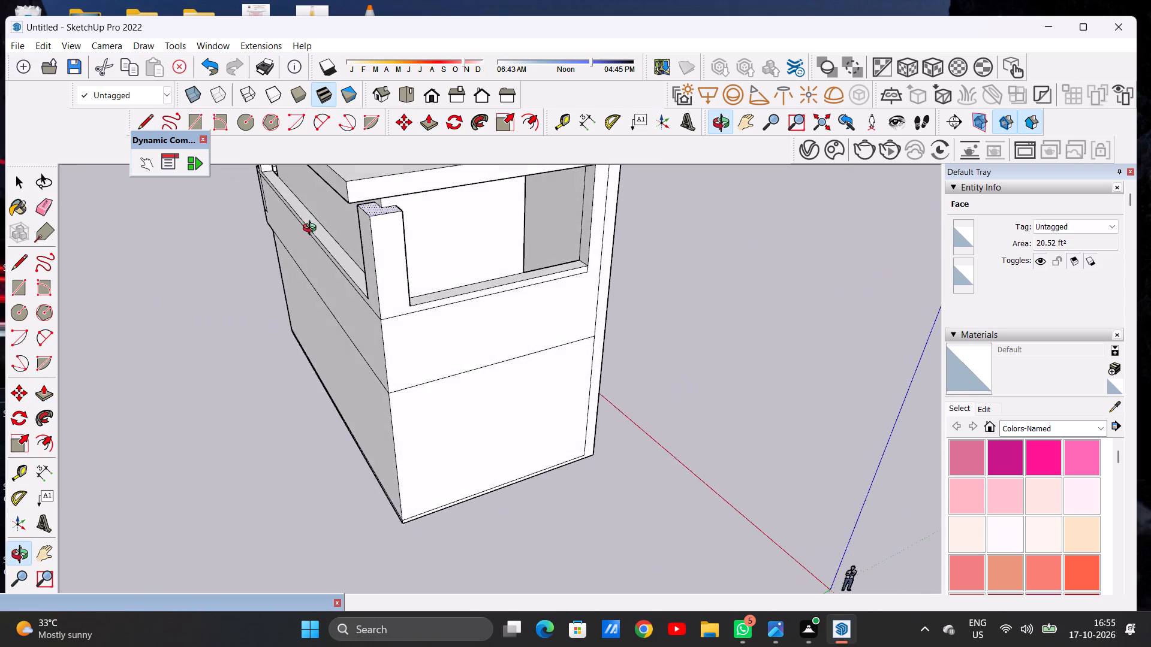
middle_click_drag(312, 229, 311, 229)
scroll(369, 203, "up", 6)
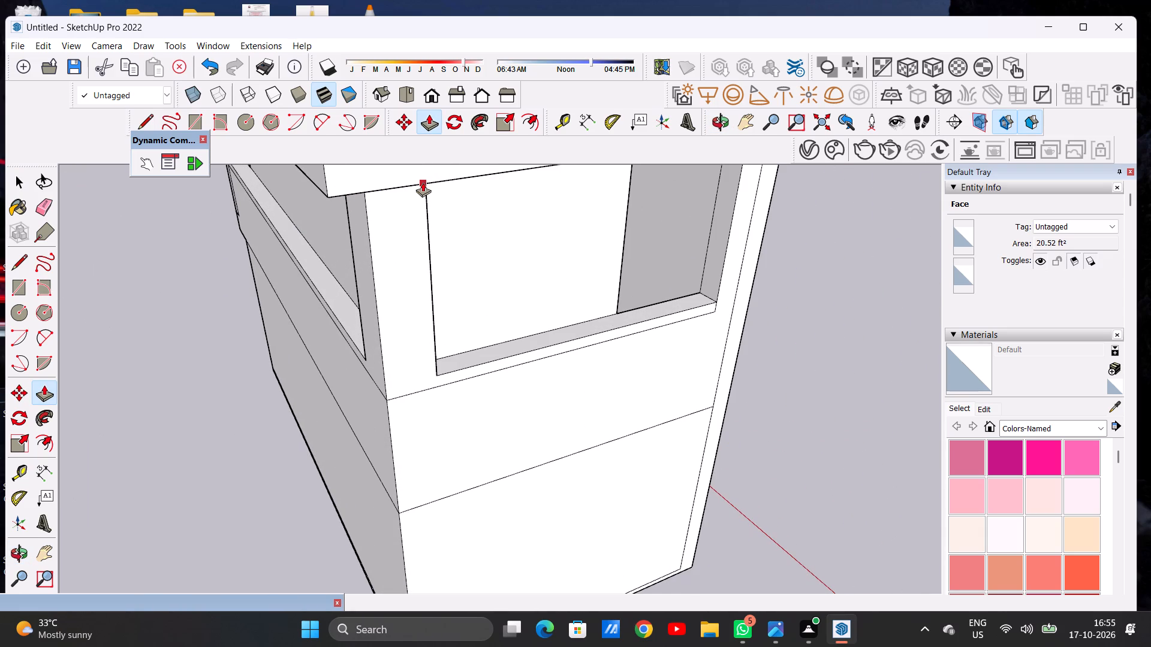
left_click(424, 182)
key("space")
Examine the new corner column and the roof slab's front overhang from the side, front and above.
scroll(414, 270, "down", 8)
middle_click_drag(445, 295, 436, 246)
scroll(436, 293, "down", 9)
scroll(400, 213, "up", 6)
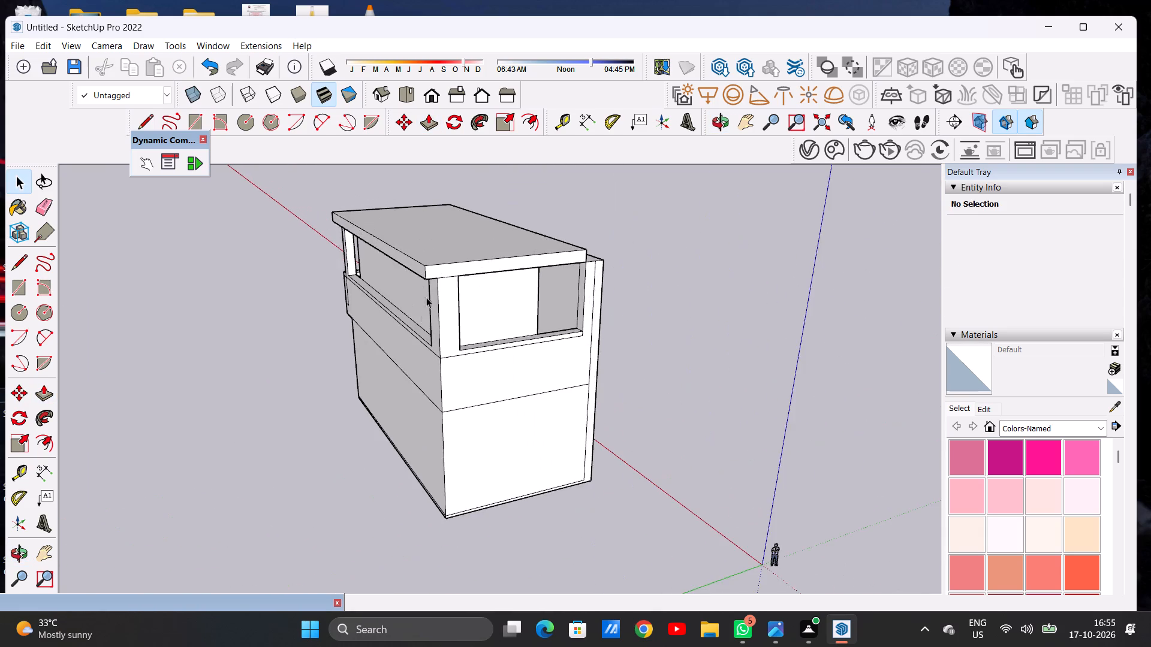
middle_click_drag(422, 318, 307, 302)
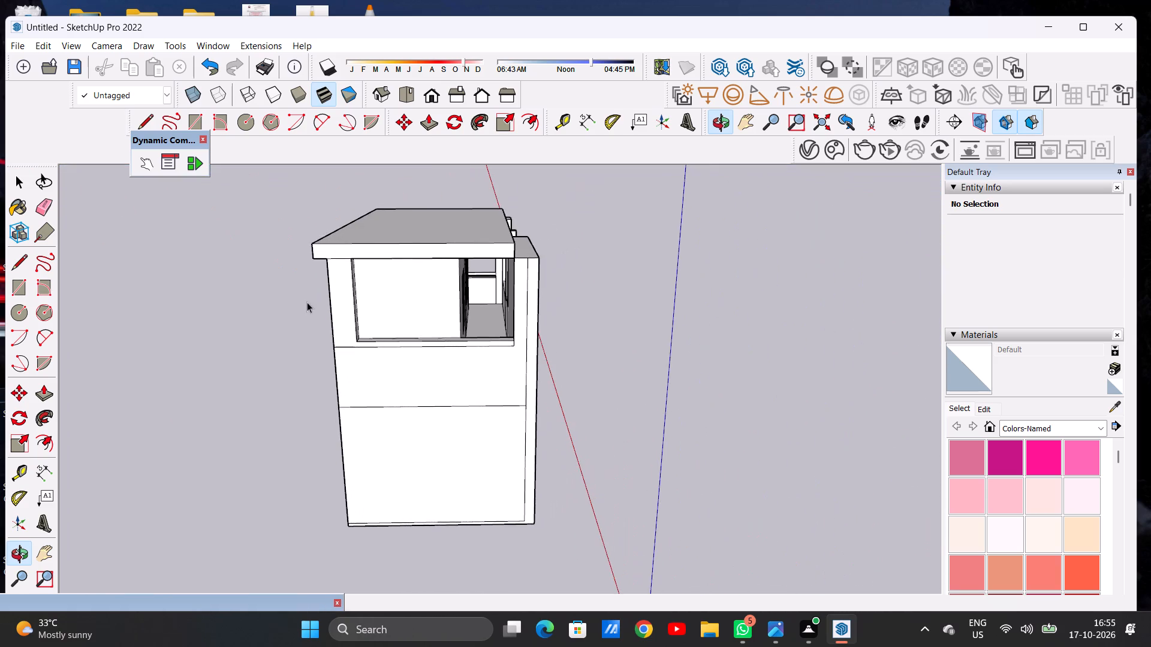
scroll(495, 282, "down", 4)
middle_click_drag(528, 295, 321, 298)
middle_click_drag(559, 291, 468, 291)
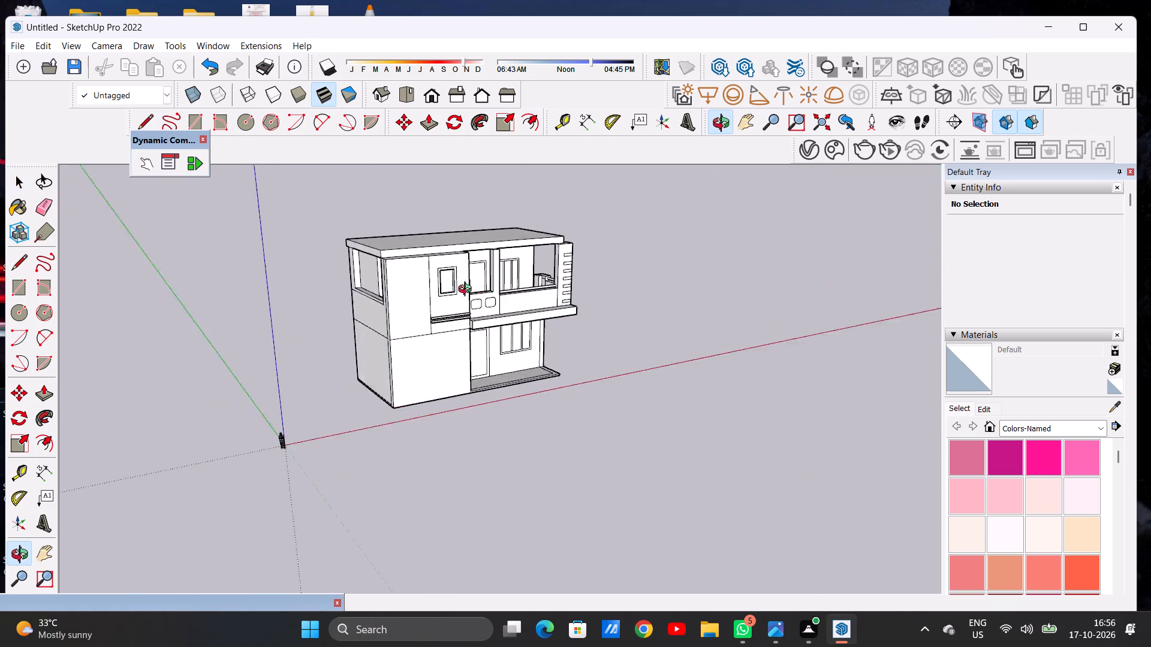
middle_click_drag(468, 291, 344, 279)
middle_click_drag(631, 300, 583, 304)
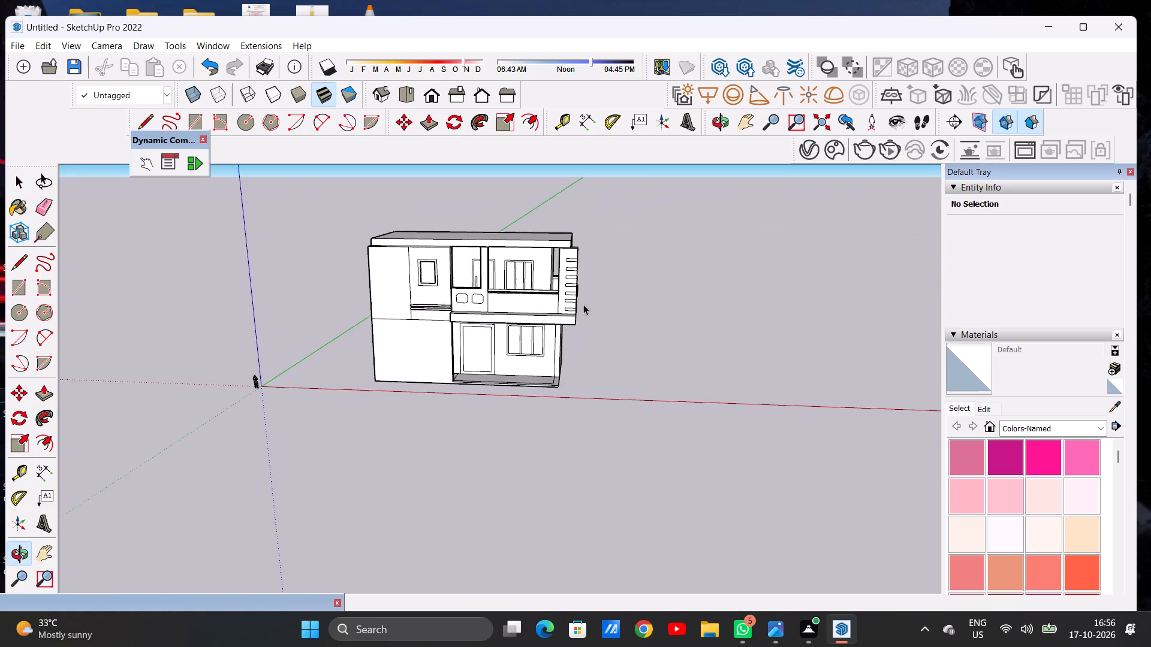
scroll(582, 303, "down", 4)
scroll(508, 295, "up", 5)
scroll(545, 303, "down", 6)
scroll(488, 316, "down", 1)
scroll(486, 309, "up", 1)
scroll(484, 308, "down", 1)
scroll(483, 307, "up", 3)
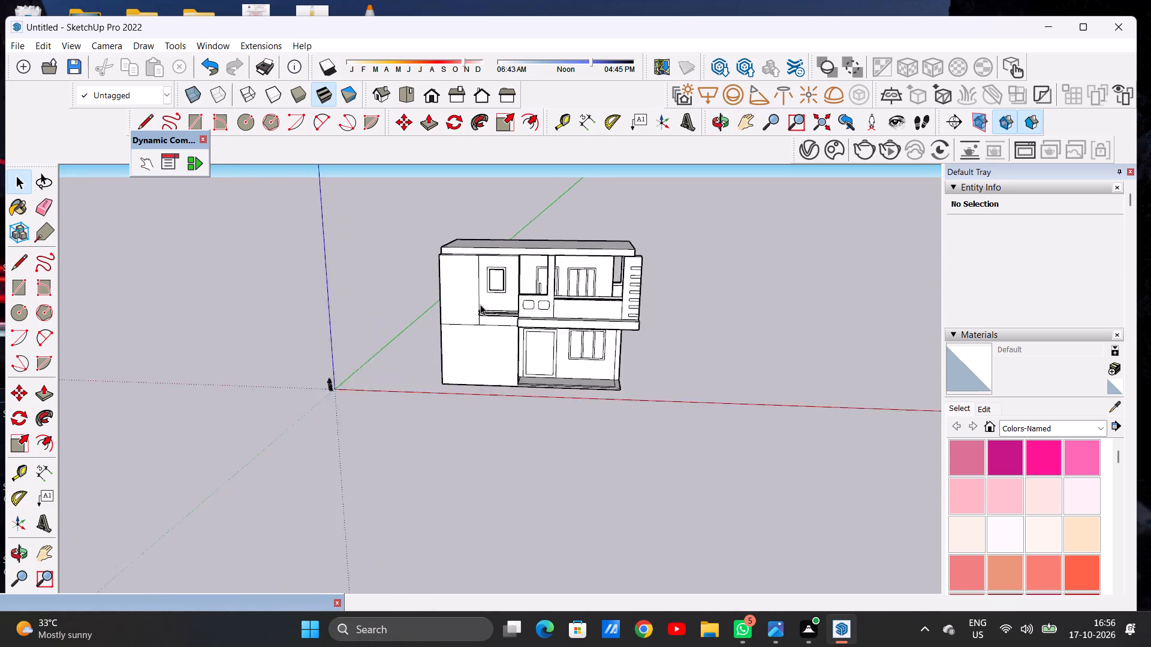
scroll(480, 304, "up", 7)
scroll(426, 295, "down", 4)
scroll(480, 300, "up", 3)
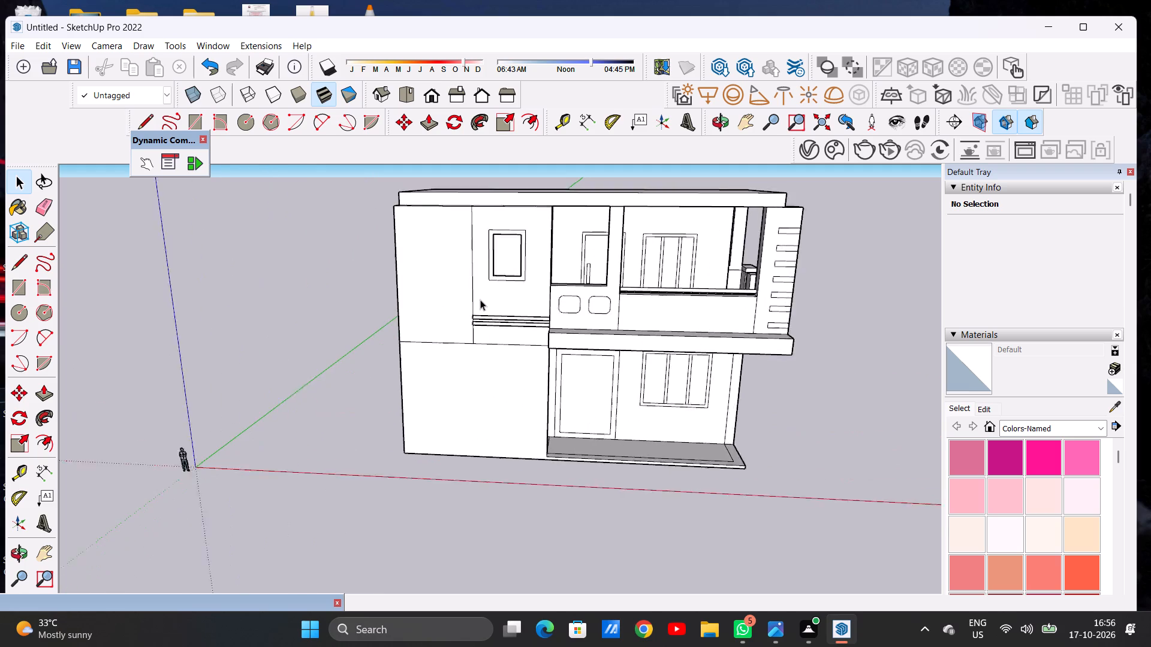
scroll(480, 300, "up", 2)
scroll(500, 310, "down", 2)
middle_click_drag(510, 316, 532, 302)
scroll(534, 309, "up", 2)
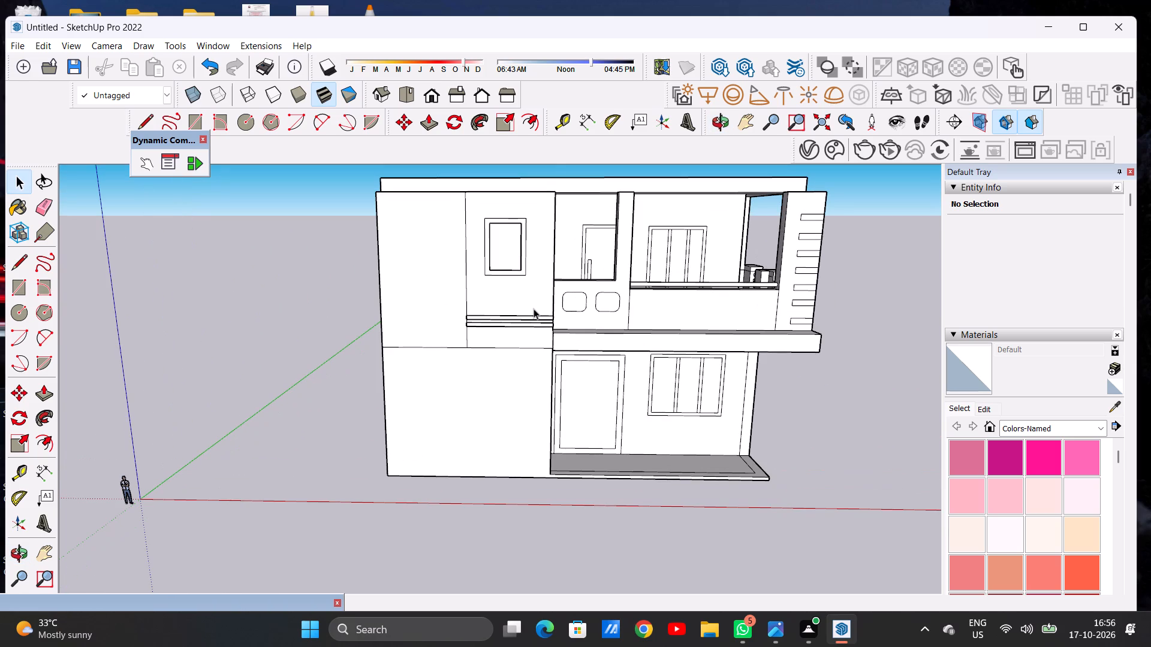
scroll(525, 305, "down", 3)
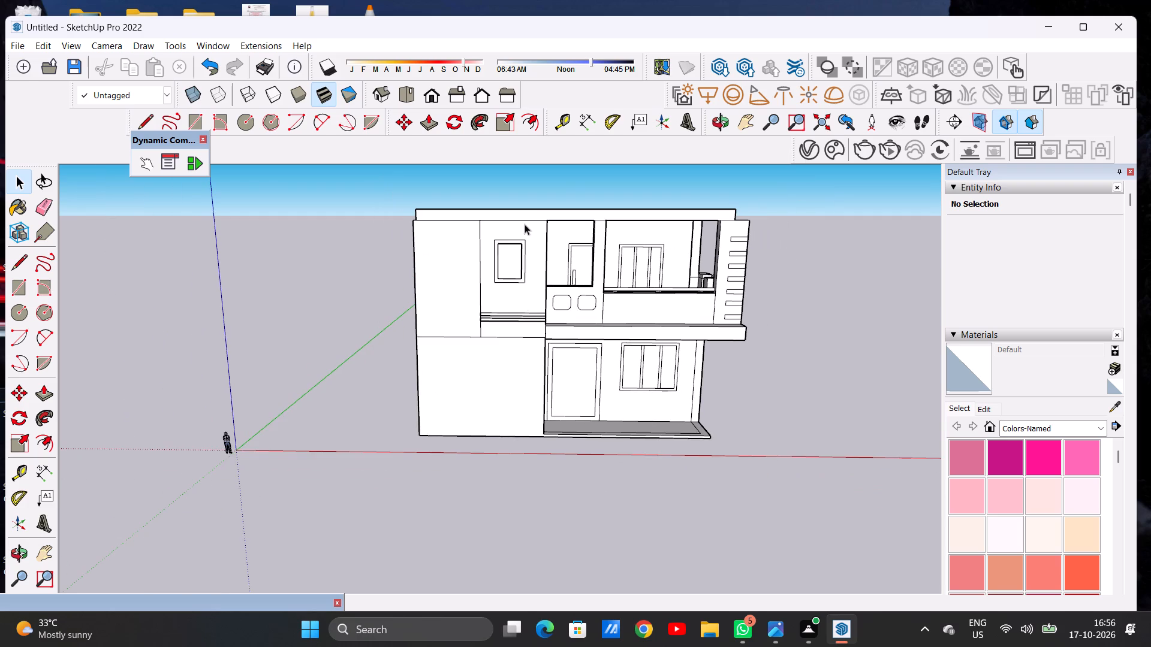
middle_click_drag(525, 224, 528, 341)
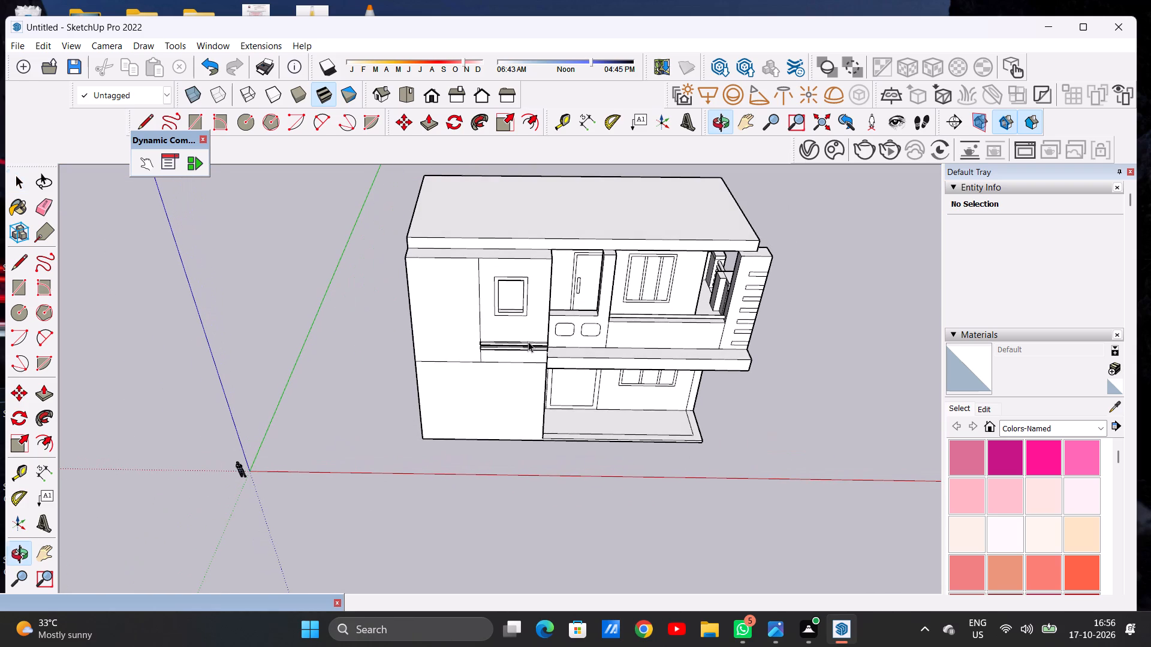
scroll(448, 264, "down", 4)
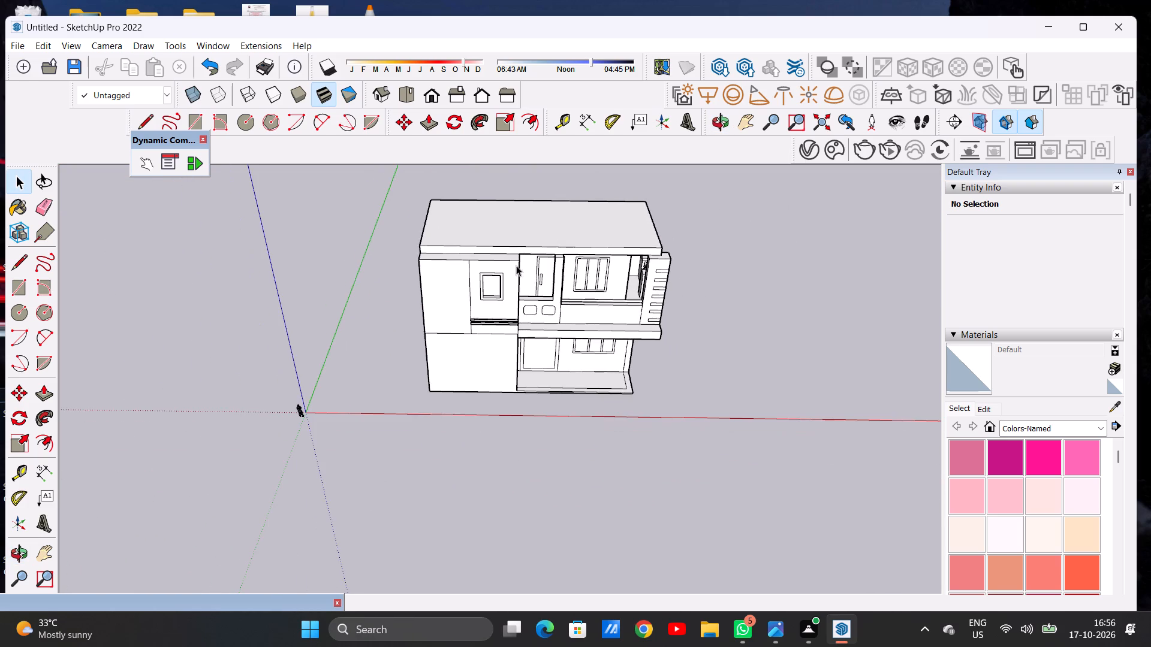
middle_click_drag(517, 265, 498, 195)
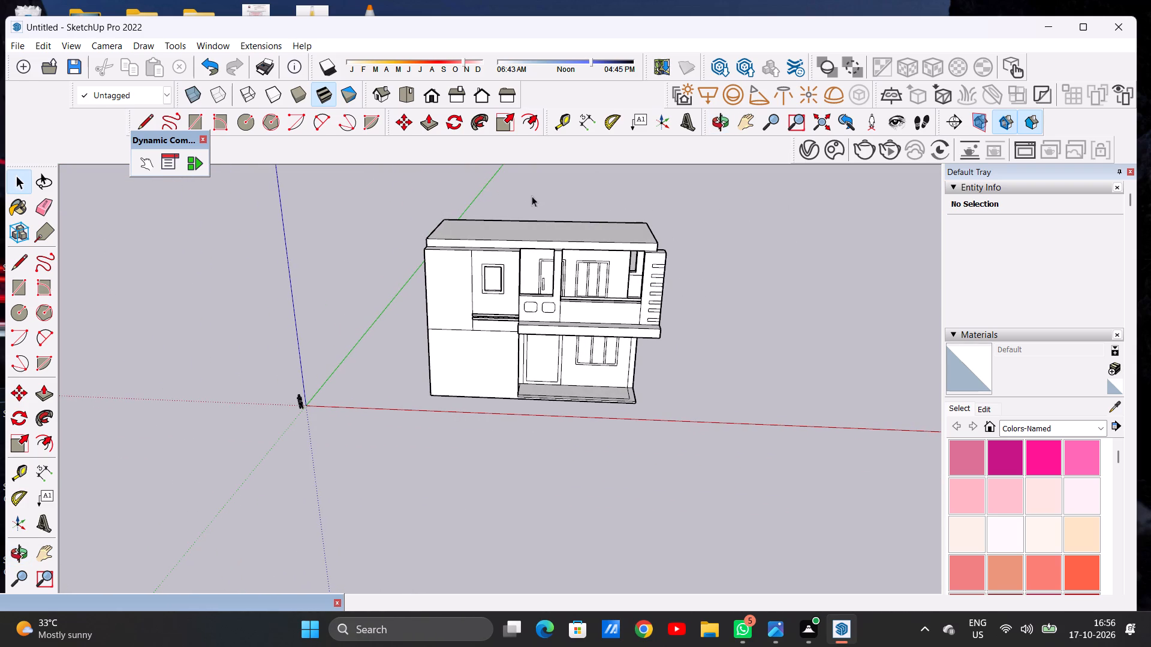
Draw a vertical line across the roof slab's front face at the inner corner of the tall front wall.
scroll(558, 242, "up", 4)
middle_click_drag(554, 252, 433, 260)
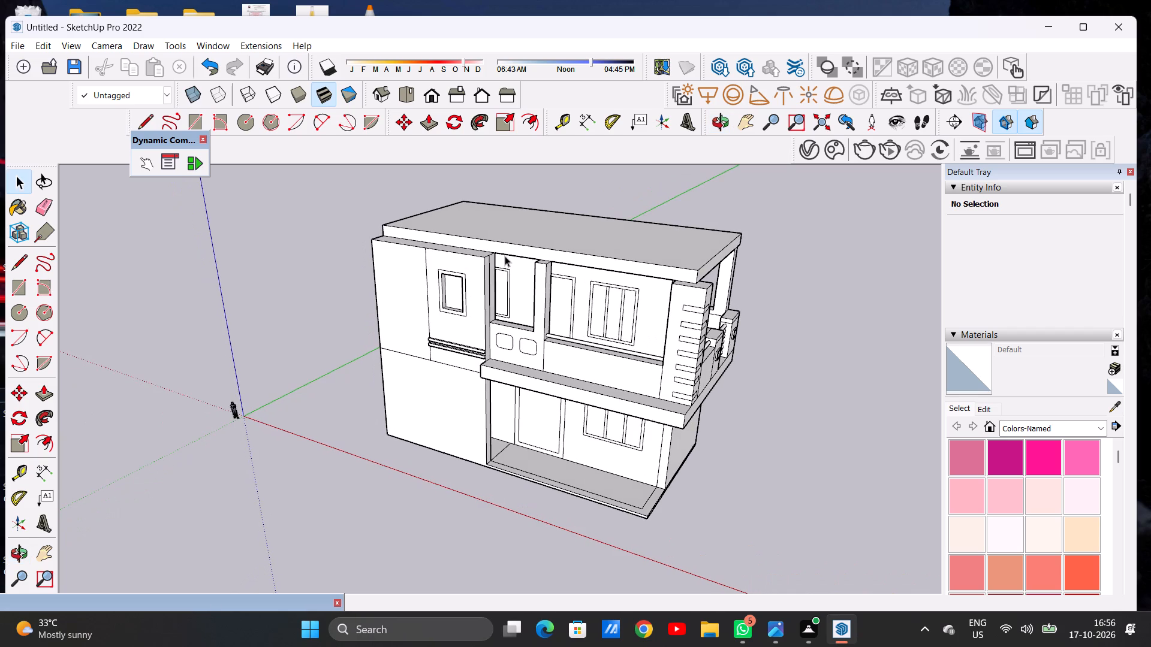
scroll(505, 256, "up", 10)
key("l")
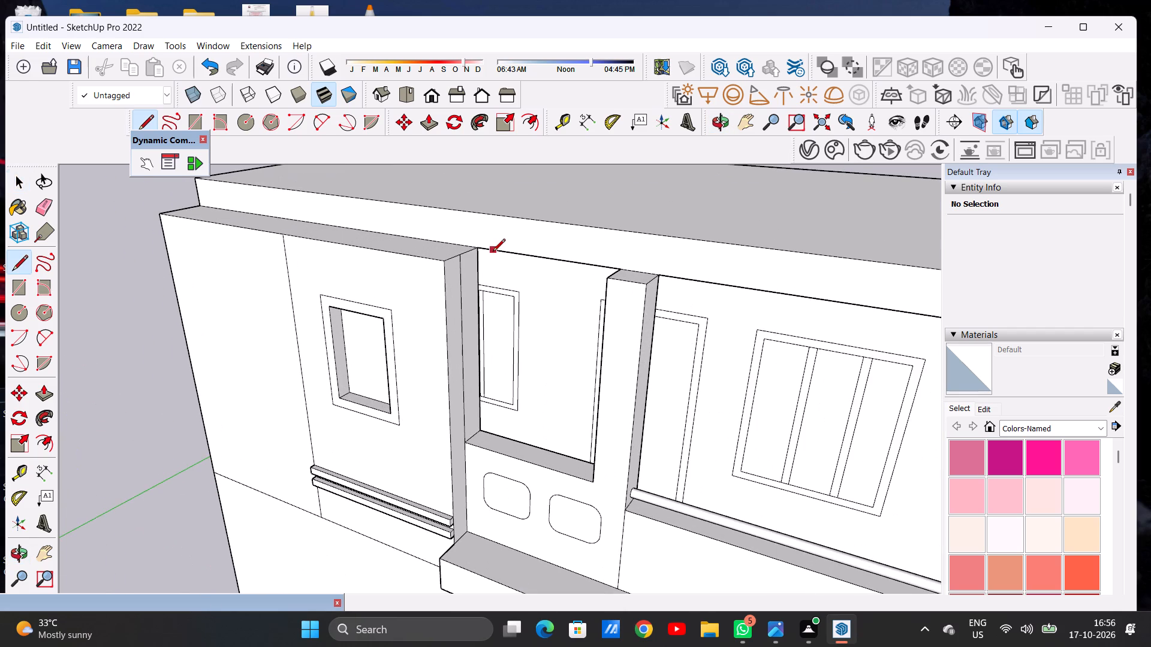
left_click(478, 250)
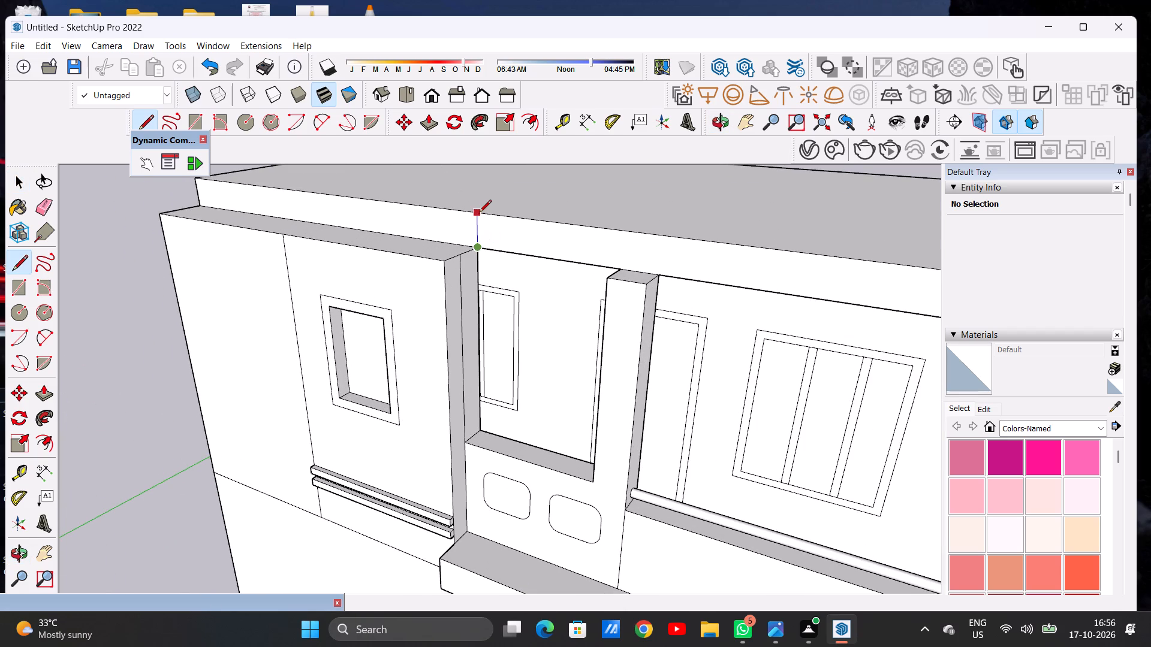
left_click(479, 213)
key("space")
Pull the roof slab's front face above the balcony forward to align with the slotted wall's front face.
scroll(553, 296, "down", 12)
middle_click_drag(688, 334, 685, 333)
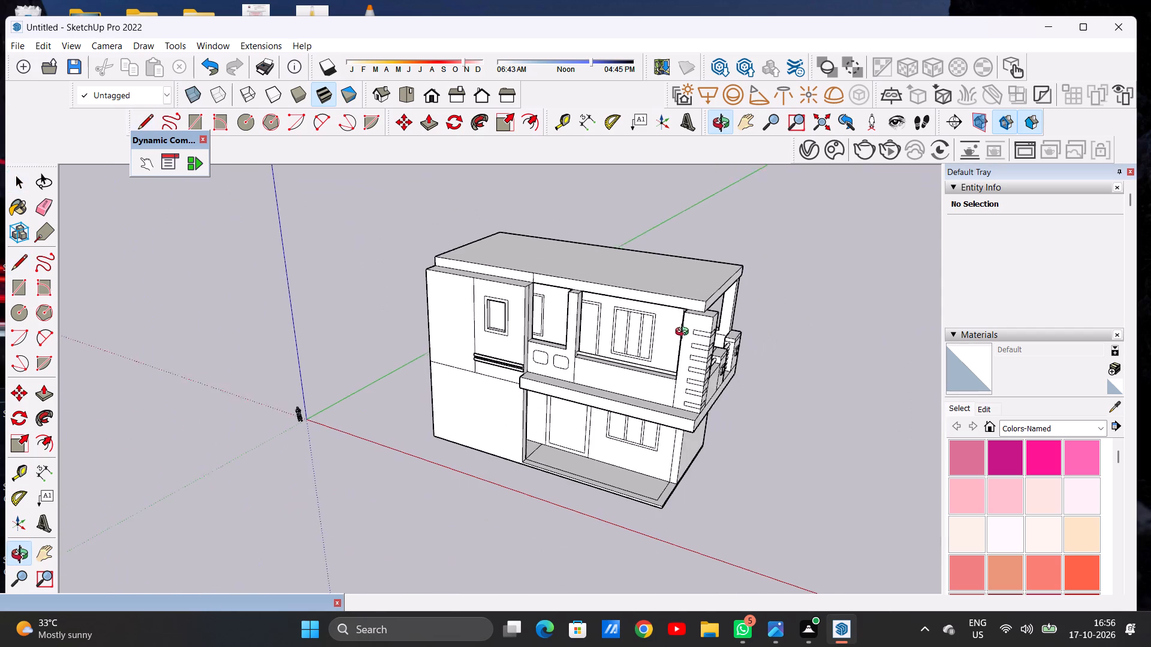
middle_click_drag(685, 333, 624, 359)
scroll(679, 334, "up", 3)
key("p")
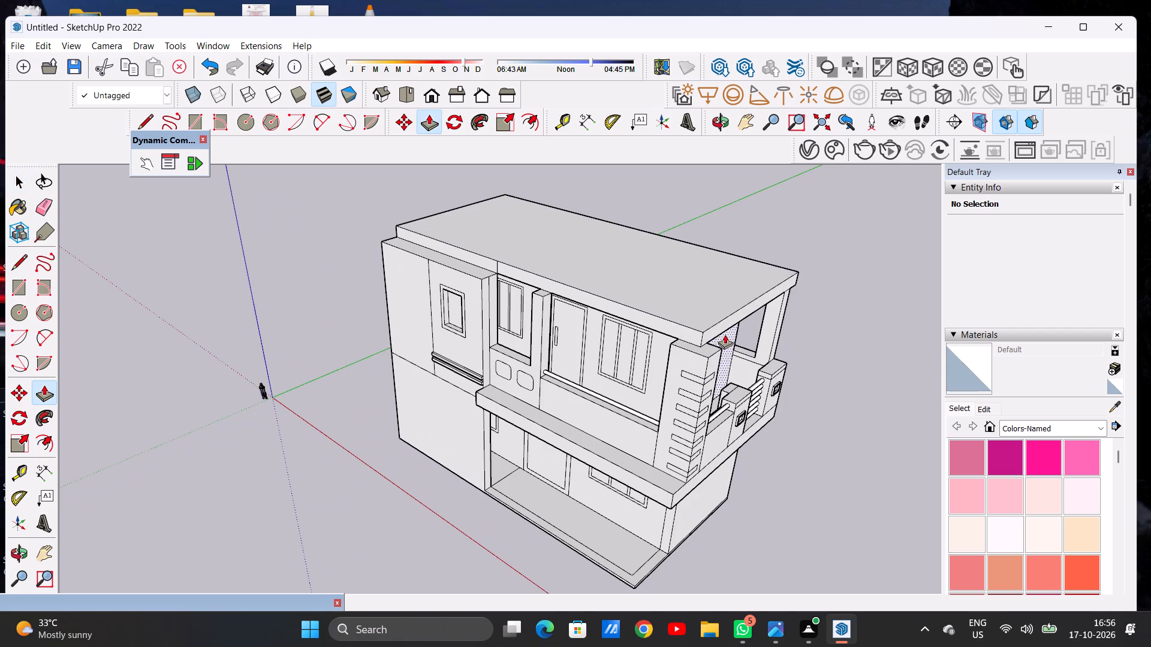
scroll(696, 334, "up", 4)
left_click(696, 334)
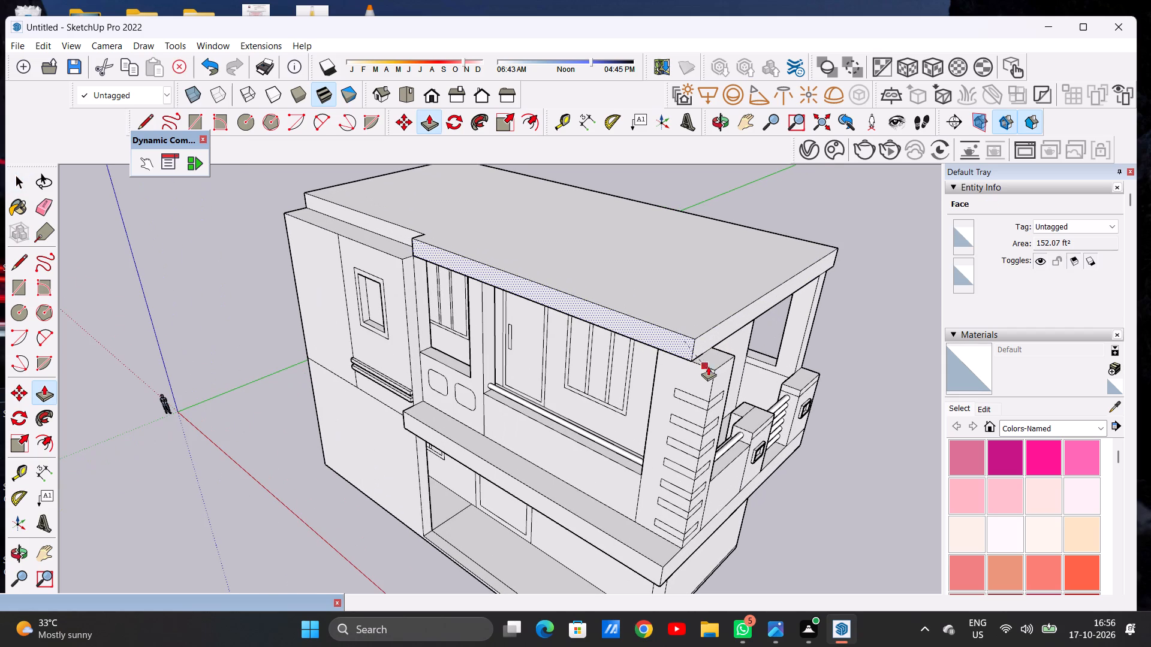
left_click(710, 367)
key("space")
key("space")
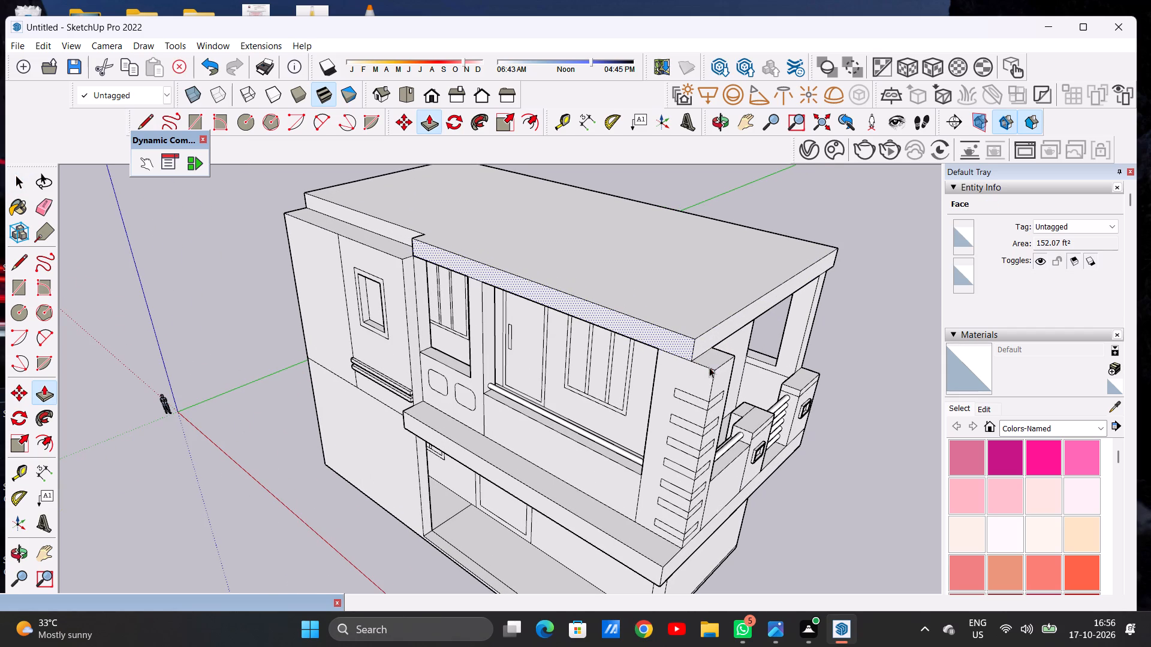
Pull the roof slab's balcony-side end face outward to align with the slotted wall's outer corner.
scroll(638, 321, "down", 7)
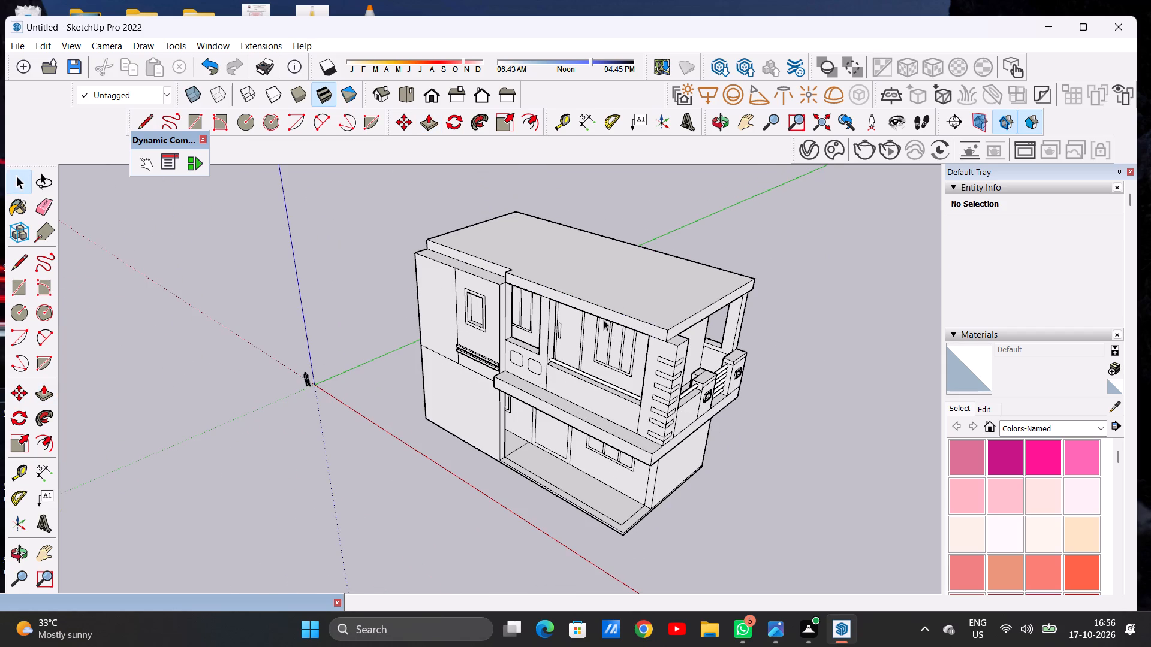
middle_click_drag(605, 321, 650, 312)
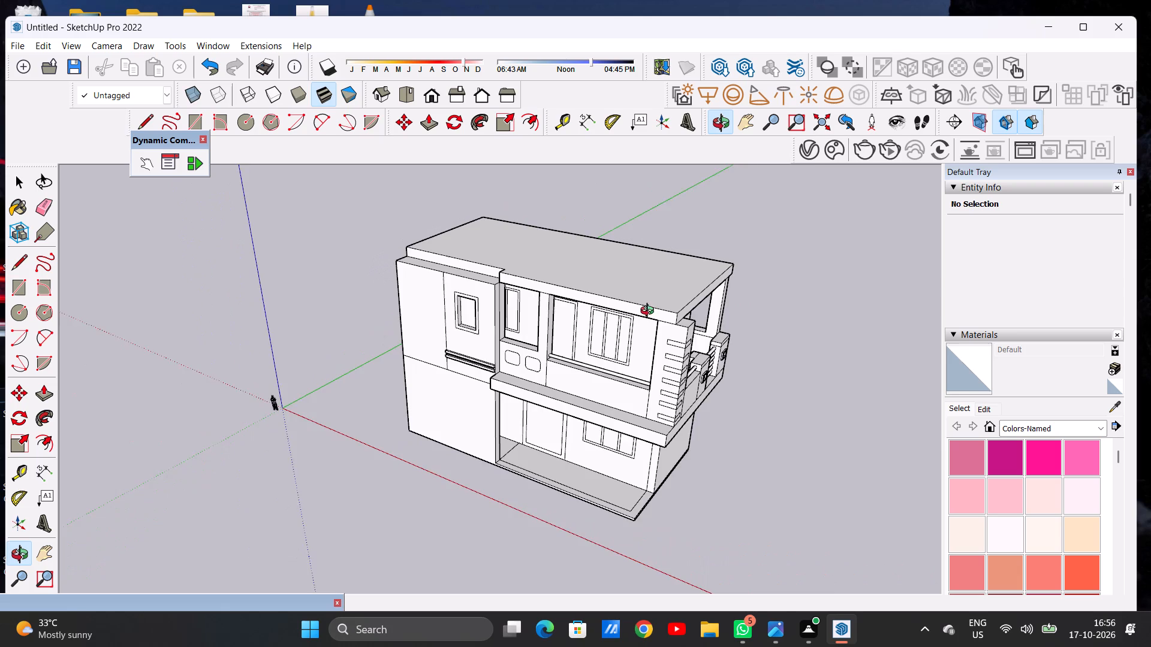
middle_click_drag(650, 312, 619, 312)
scroll(650, 303, "up", 4)
scroll(628, 291, "down", 5)
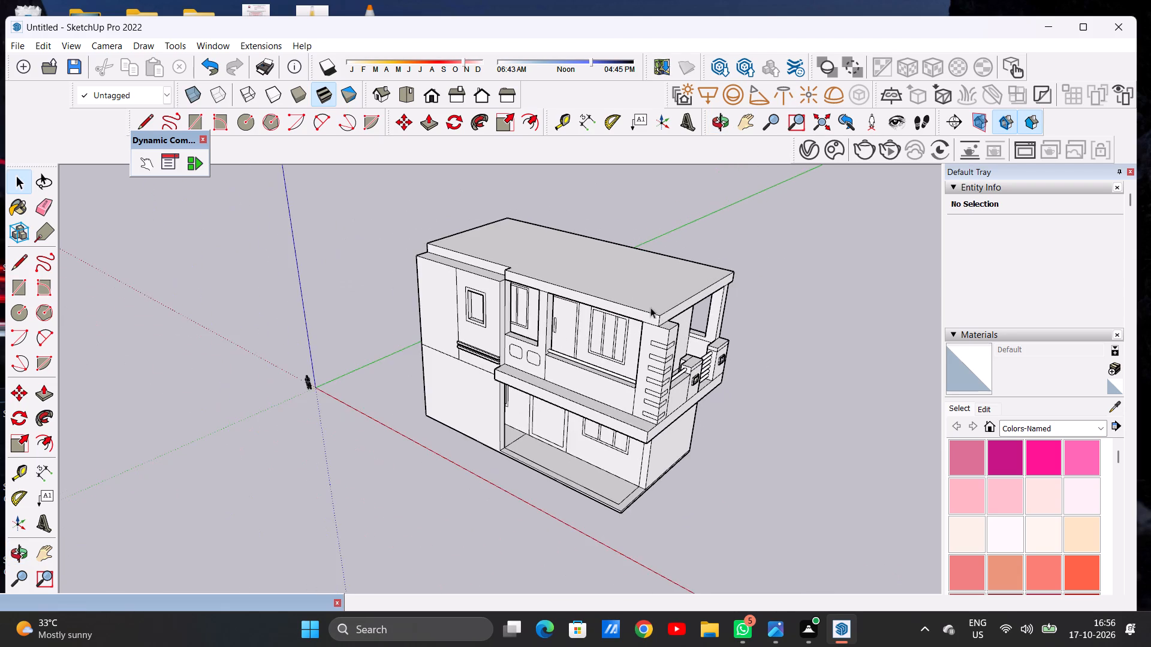
scroll(655, 313, "up", 10)
key("p")
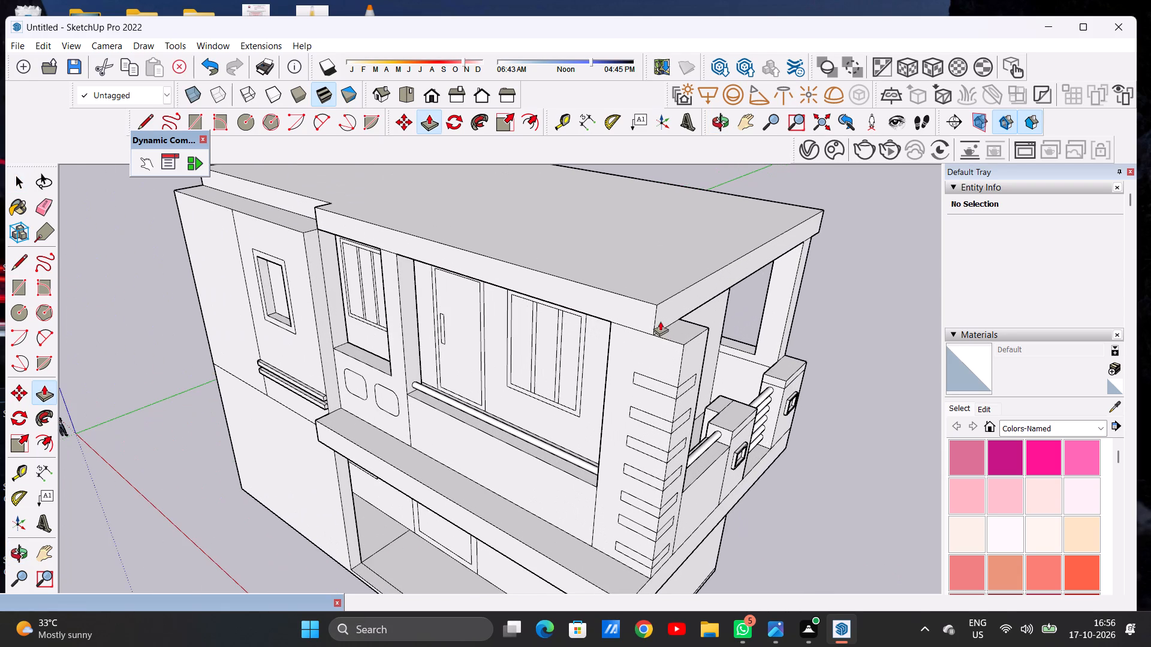
scroll(660, 321, "up", 2)
left_click(661, 318)
left_click(685, 353)
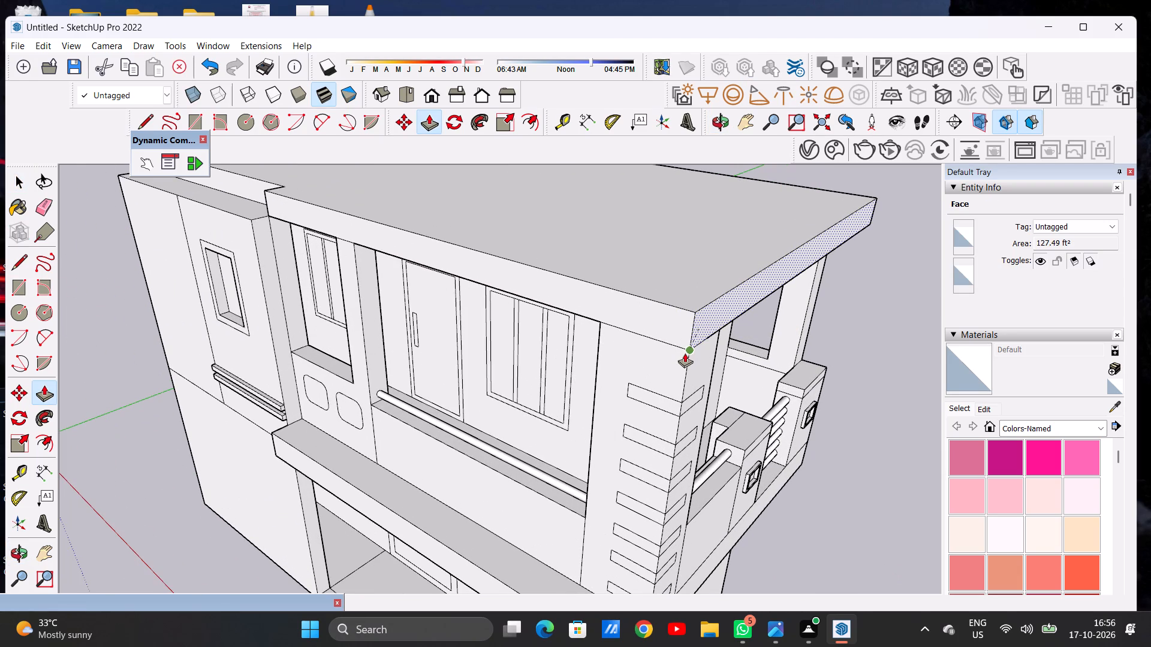
key("space")
Examine the extended roof slab from the balcony side and the front elevation.
scroll(619, 326, "down", 13)
middle_click_drag(655, 341, 474, 294)
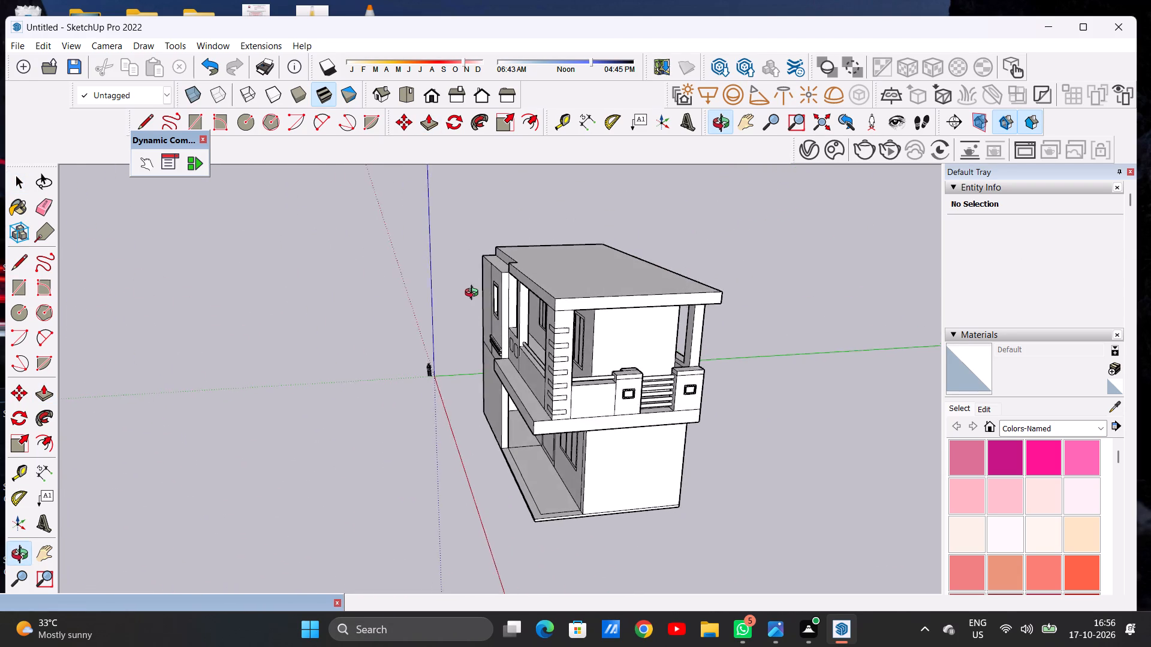
middle_click_drag(474, 294, 747, 300)
scroll(583, 349, "down", 6)
middle_click_drag(529, 334, 613, 313)
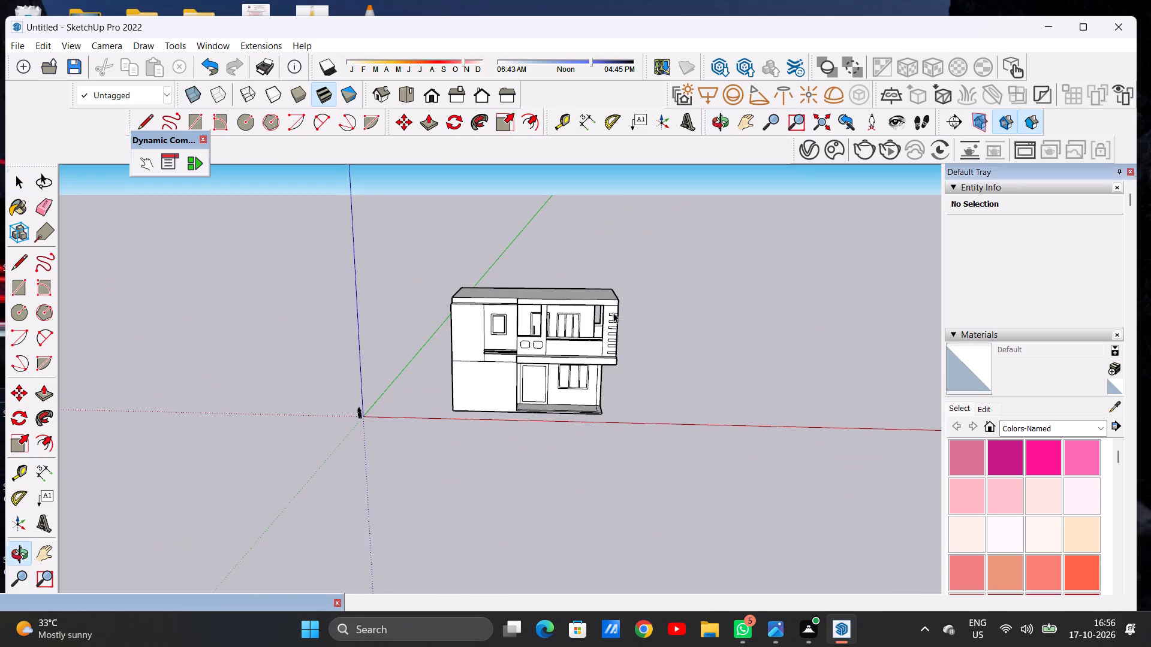
Examine the villa's front elevation at eye level, checking the roof slab edge against the tall front wall and slotted wall.
scroll(522, 306, "up", 2)
scroll(522, 306, "down", 1)
scroll(522, 306, "up", 7)
scroll(522, 301, "down", 6)
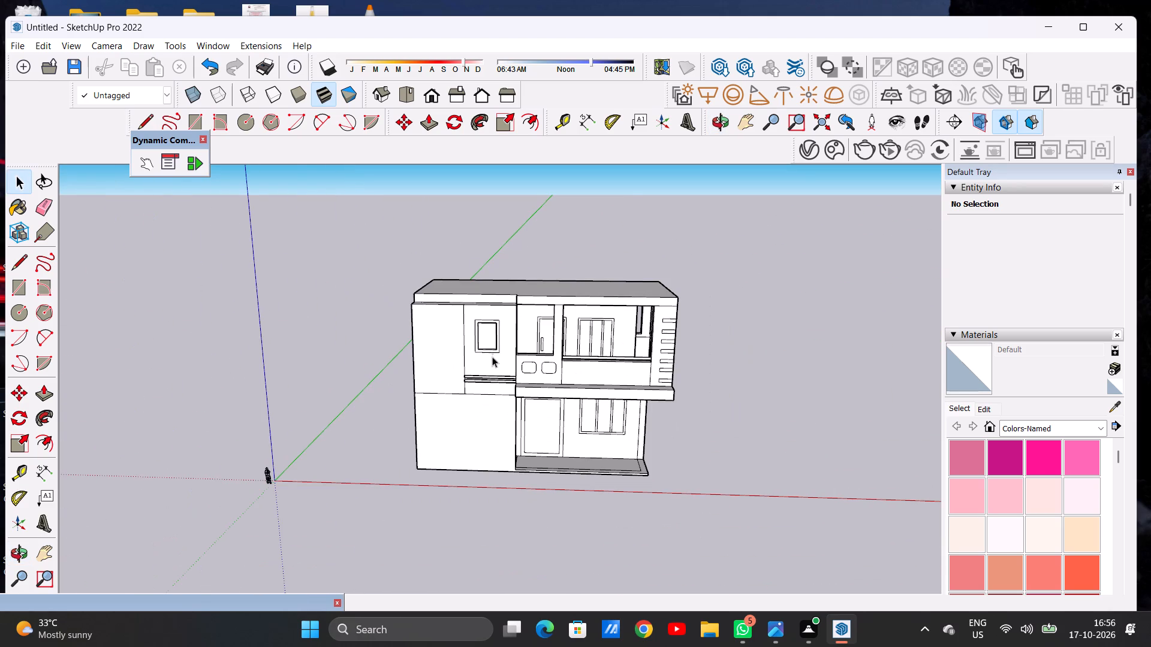
middle_click_drag(492, 338, 492, 309)
scroll(466, 360, "up", 4)
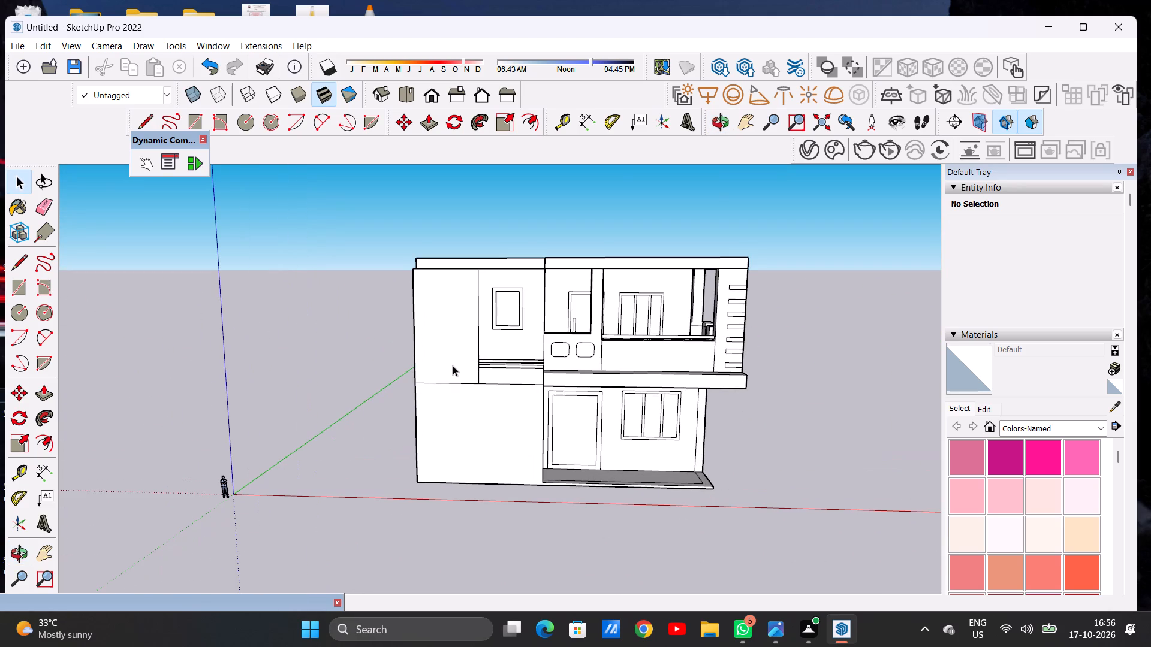
middle_click_drag(437, 364, 448, 360)
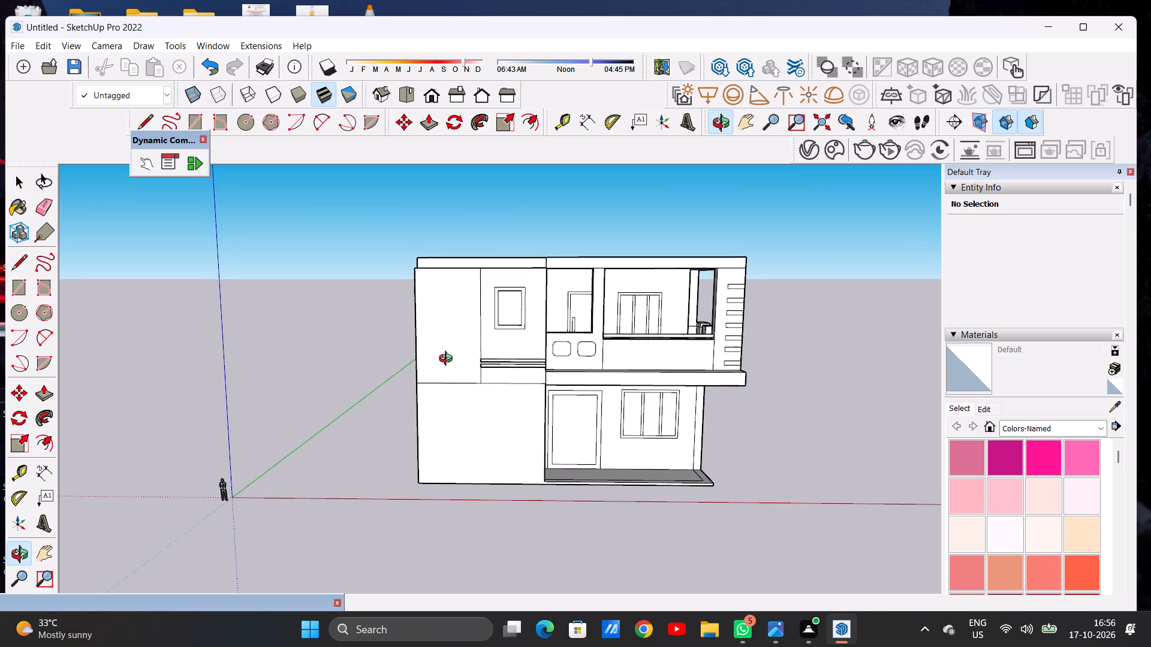
middle_click_drag(448, 360, 423, 359)
scroll(427, 372, "down", 9)
scroll(504, 321, "up", 4)
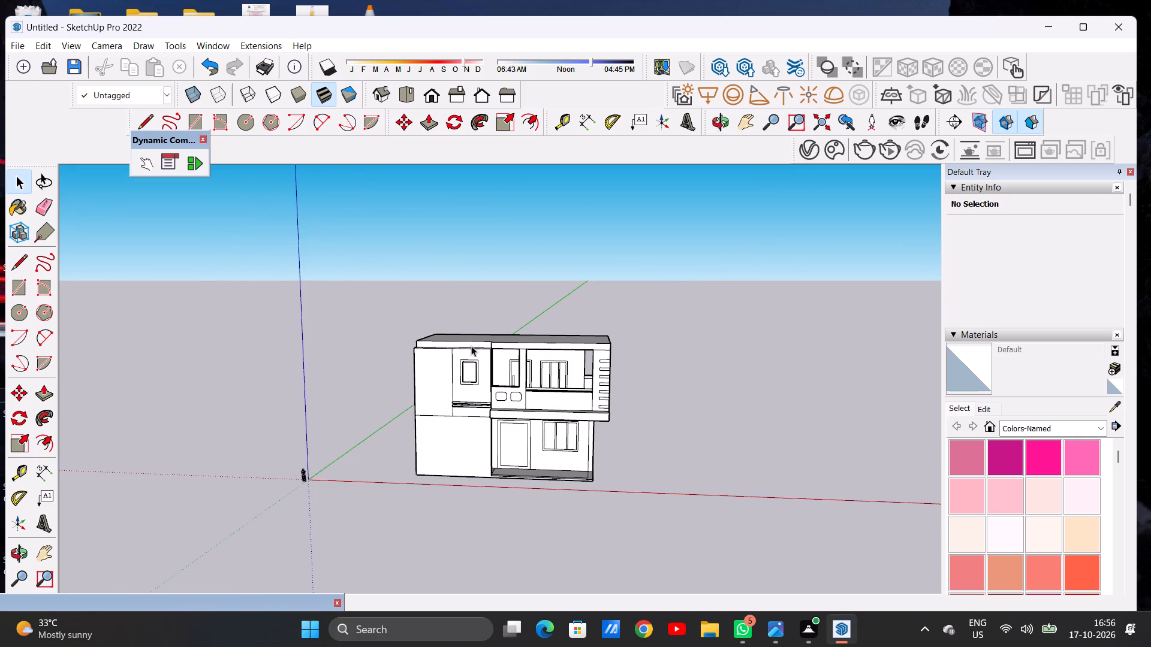
Inspect the roof slab from above, including its stepped front edge over the tall front wall and balcony.
scroll(495, 339, "down", 5)
middle_click_drag(494, 338, 493, 415)
scroll(493, 415, "up", 1)
scroll(476, 362, "up", 5)
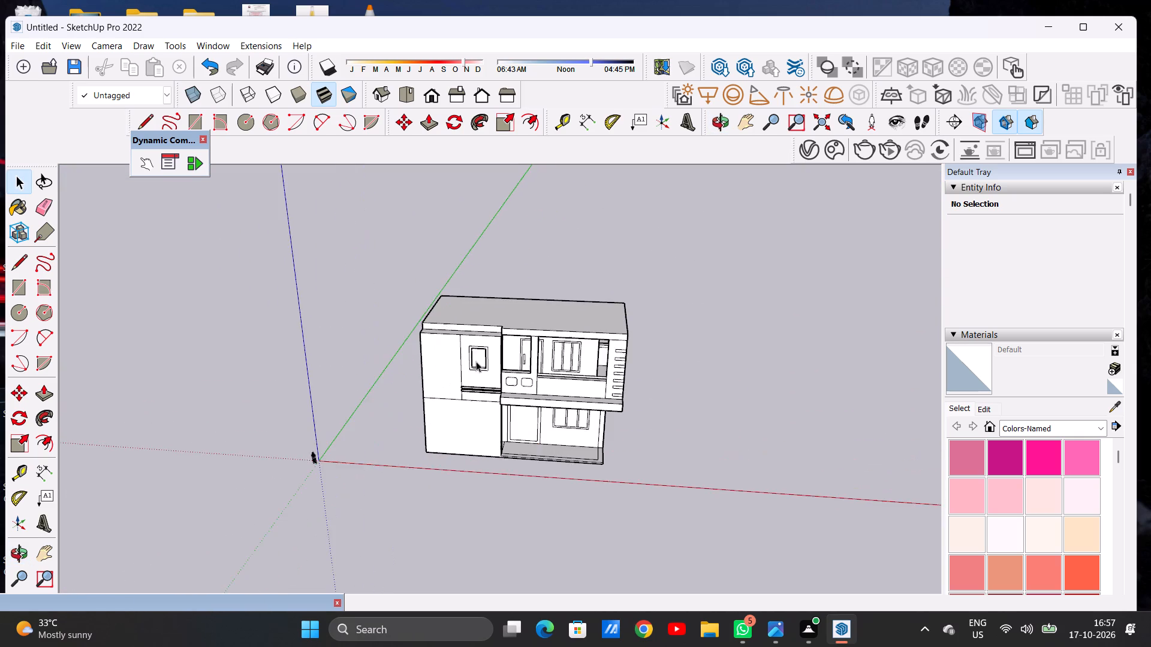
scroll(476, 361, "up", 4)
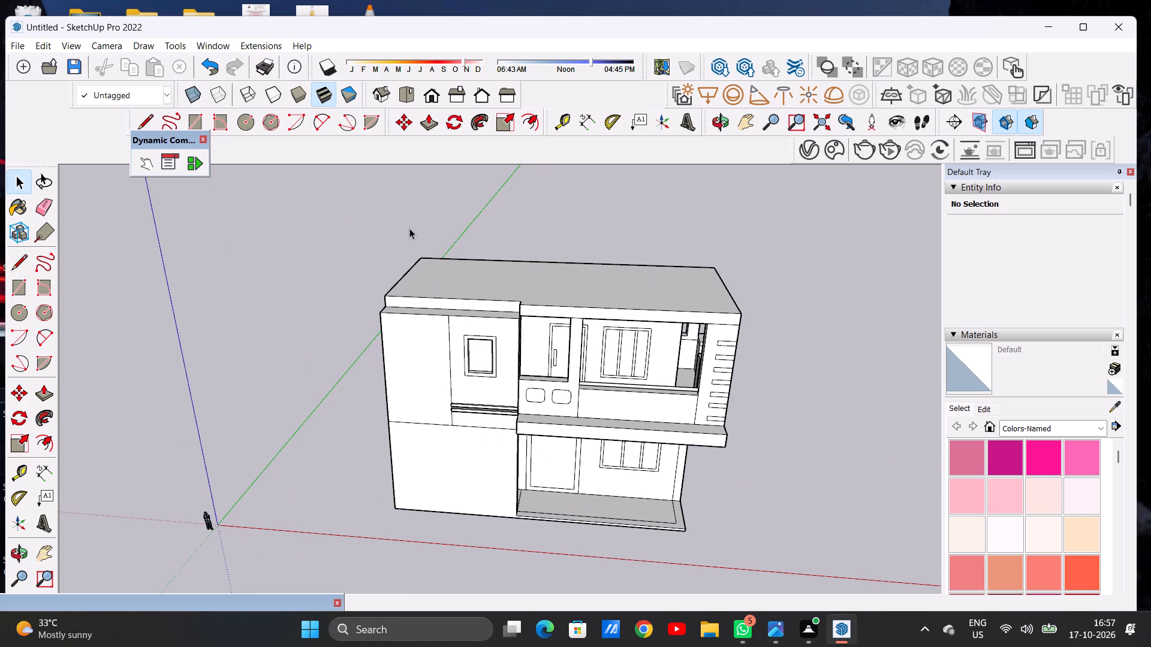
scroll(510, 279, "down", 7)
scroll(475, 319, "up", 6)
middle_click_drag(429, 265, 438, 271)
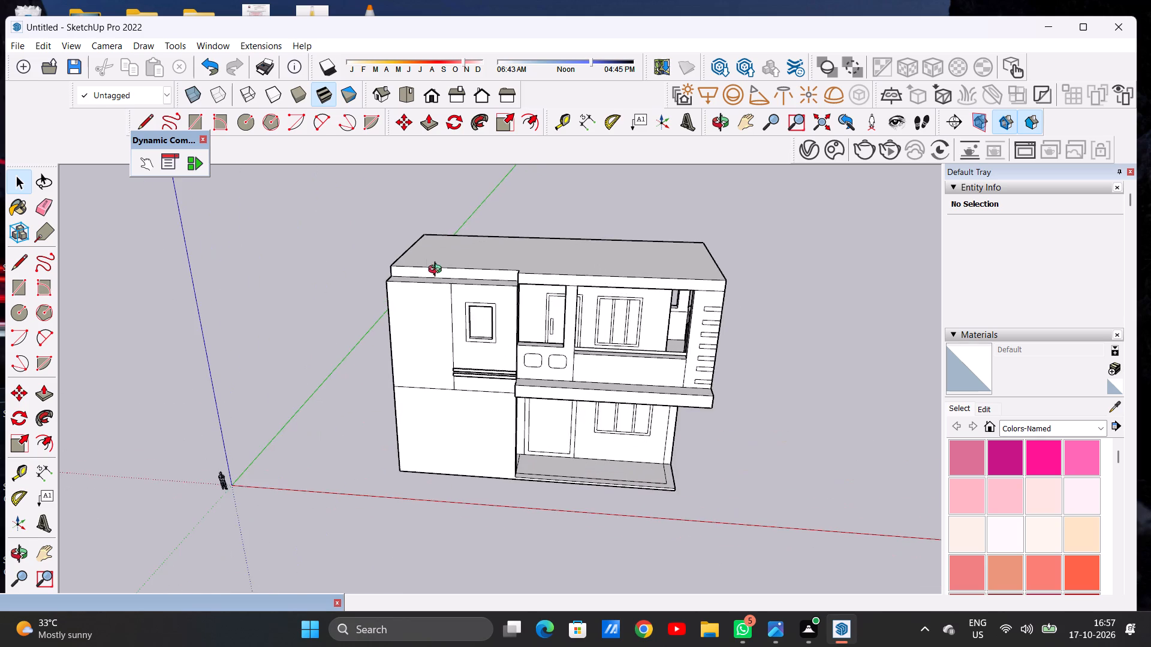
middle_click_drag(438, 271, 459, 371)
scroll(586, 304, "up", 7)
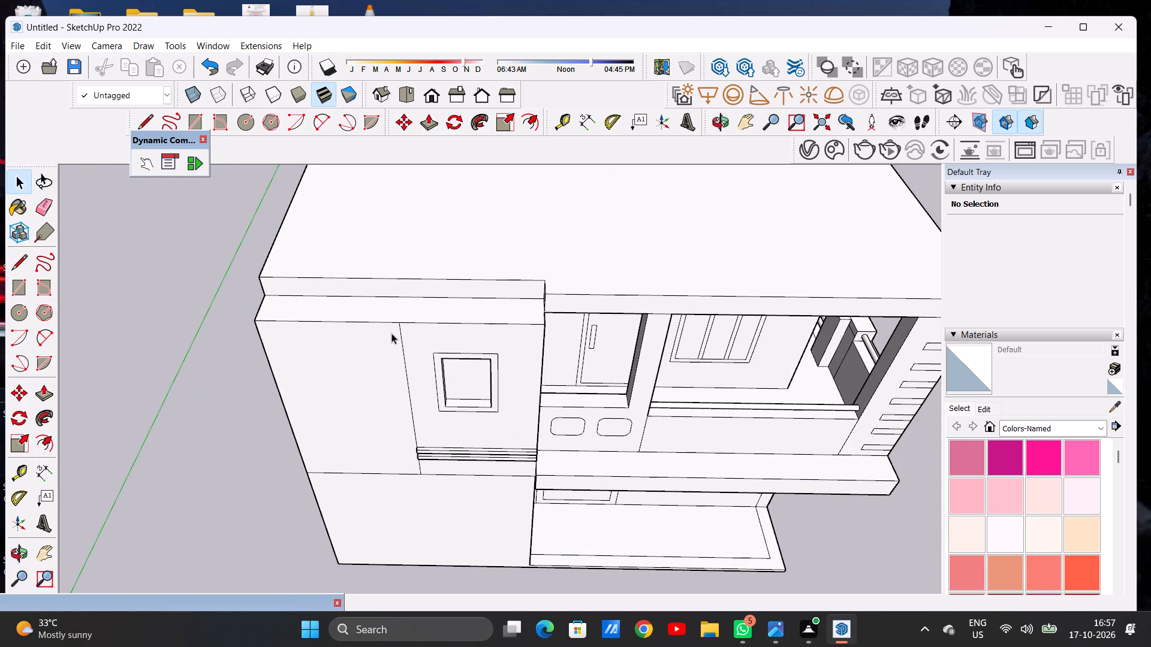
scroll(510, 258, "down", 7)
middle_click_drag(568, 300, 567, 359)
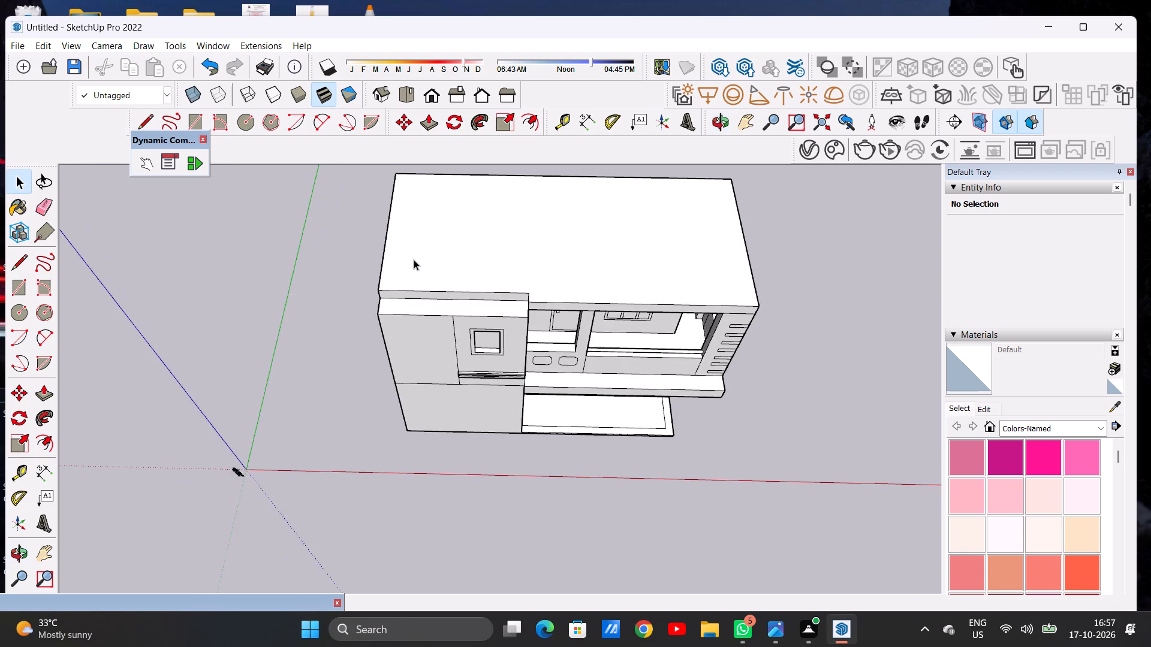
scroll(414, 259, "down", 6)
scroll(457, 344, "up", 8)
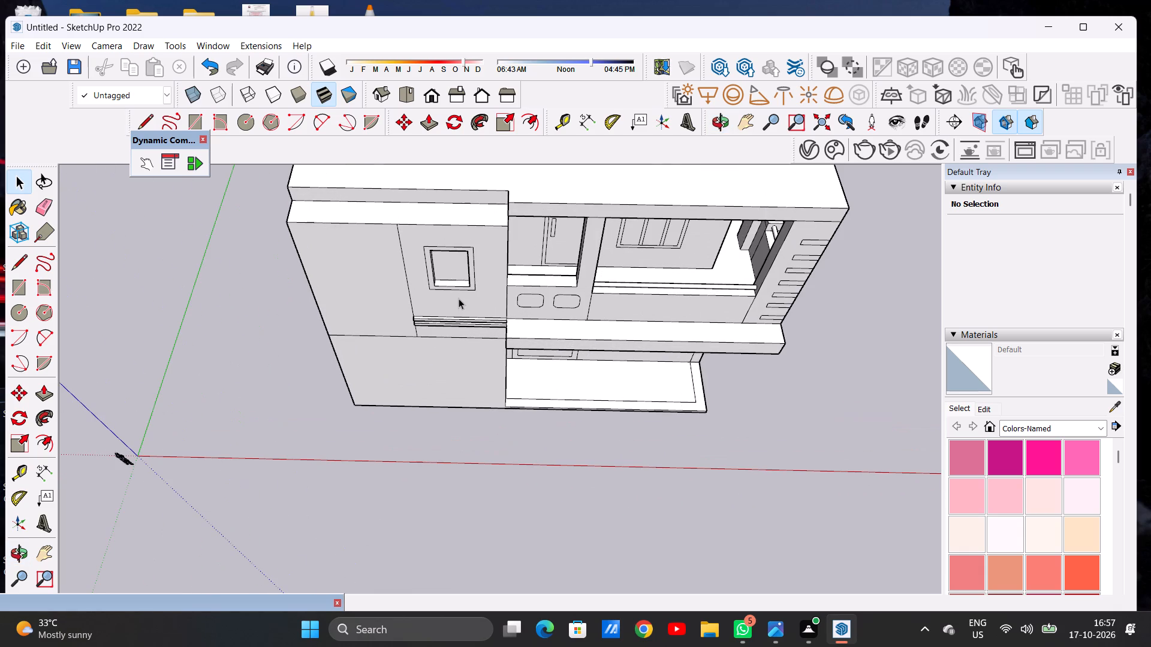
scroll(449, 272, "down", 7)
middle_click_drag(457, 265, 462, 196)
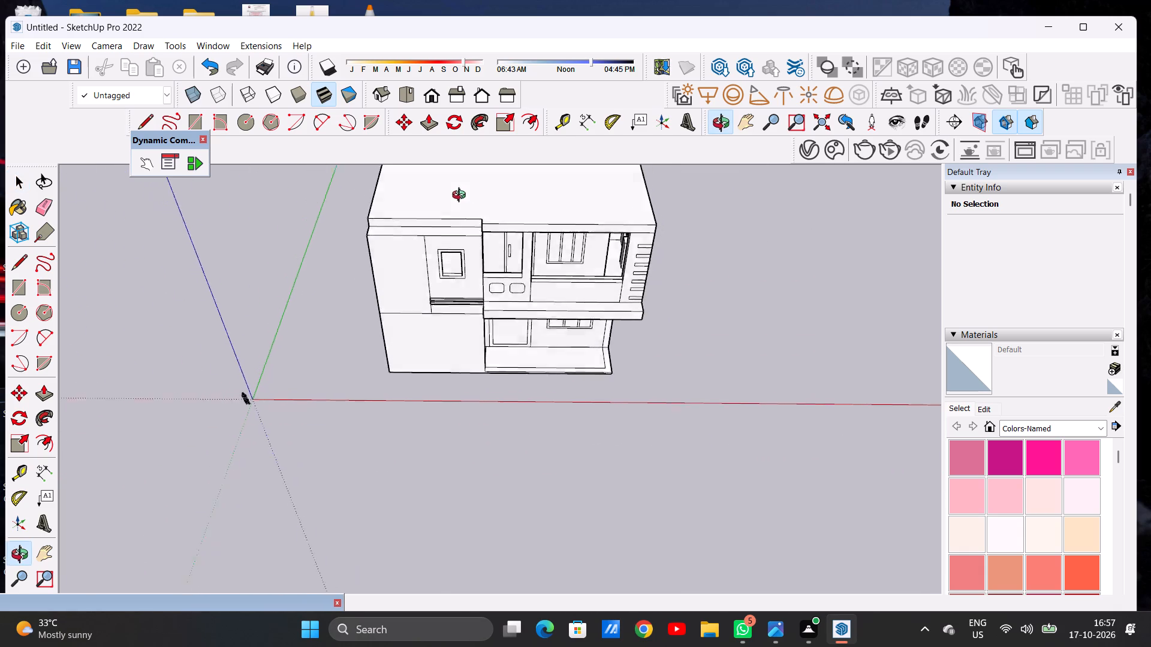
middle_click_drag(462, 196, 462, 186)
scroll(474, 268, "down", 6)
middle_click_drag(469, 313, 456, 232)
scroll(480, 308, "up", 5)
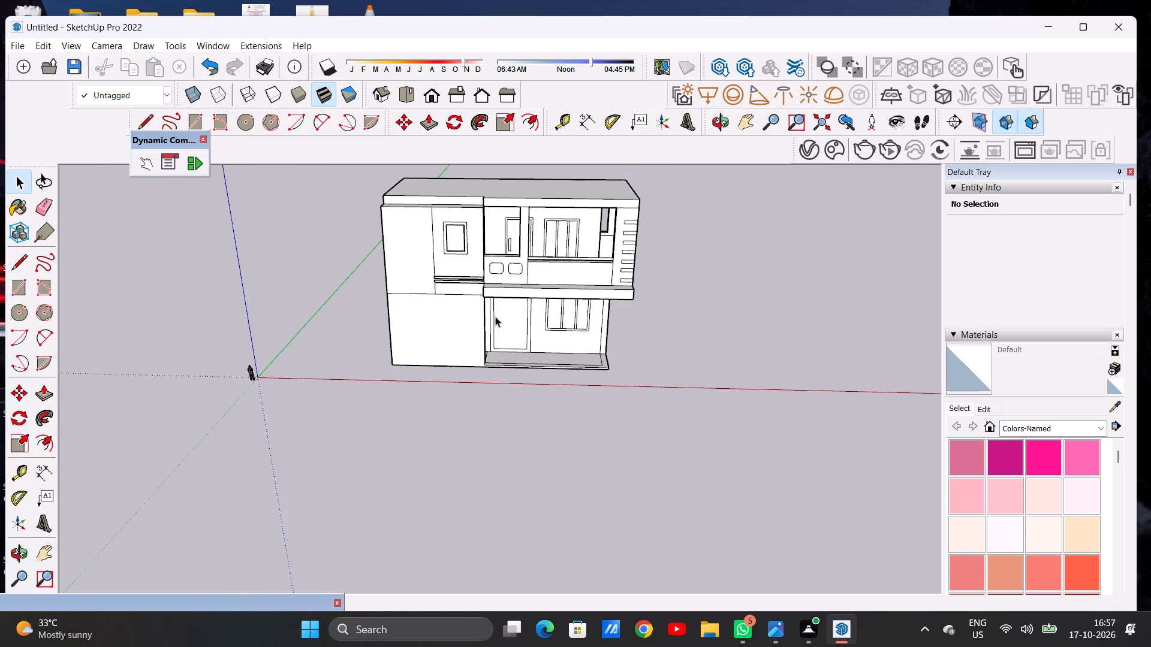
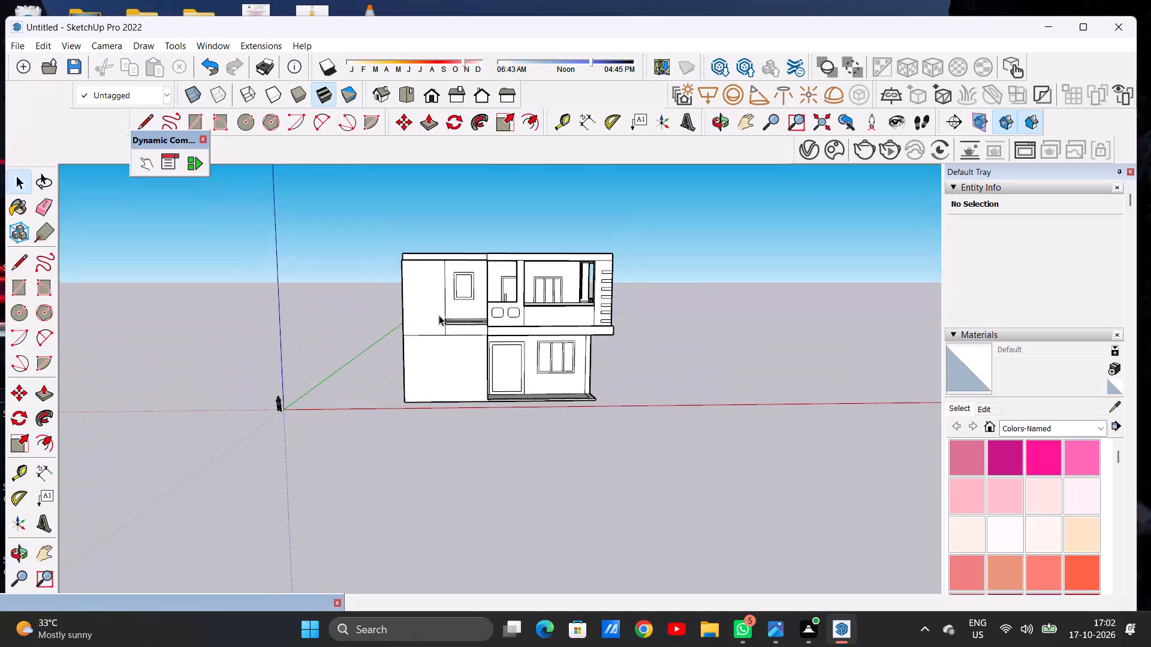
Examine the front facade of the two-storey house model from several angles.
scroll(438, 311, "up", 4)
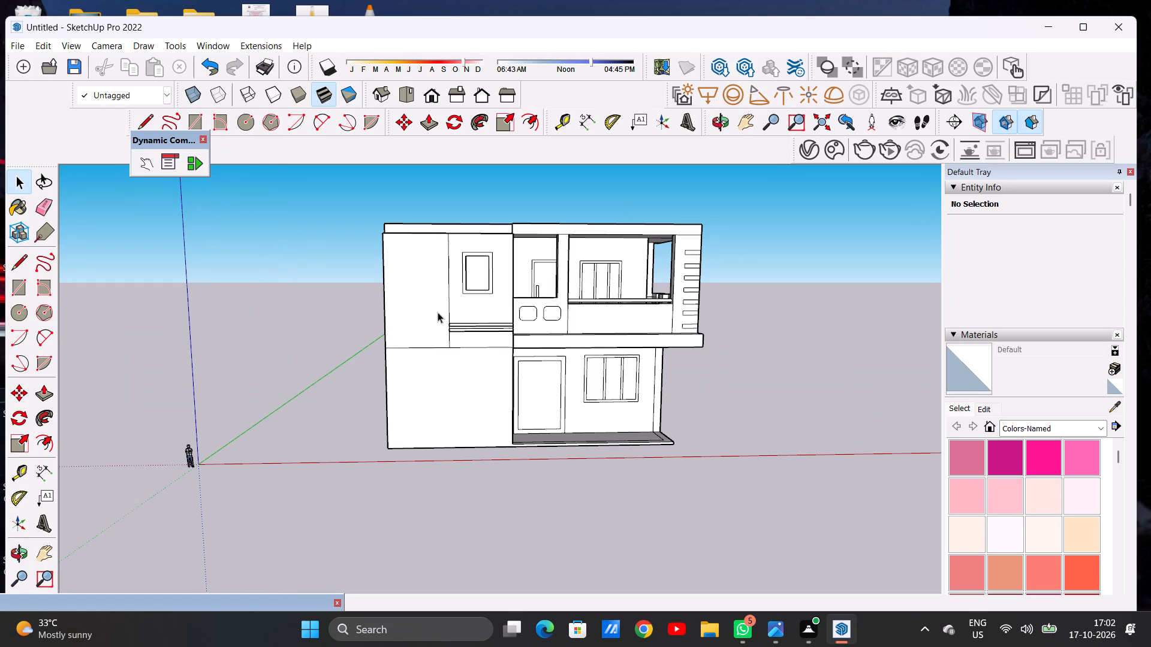
scroll(499, 358, "down", 8)
scroll(526, 350, "up", 2)
middle_click_drag(579, 381, 570, 332)
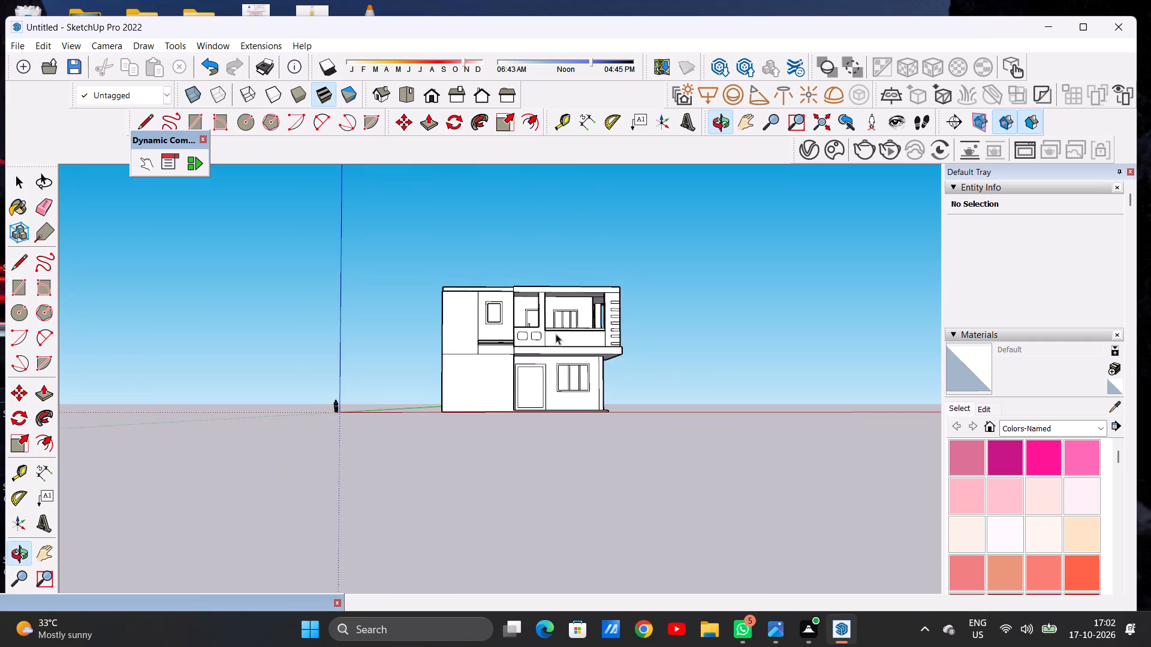
scroll(467, 335, "up", 5)
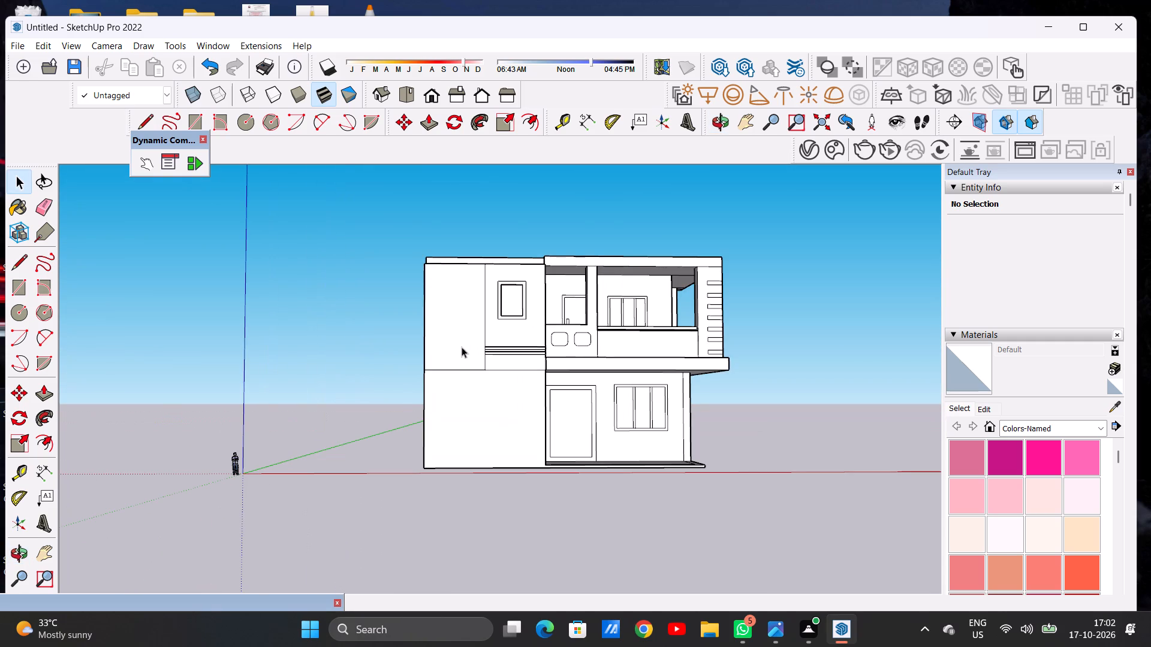
scroll(447, 383, "down", 3)
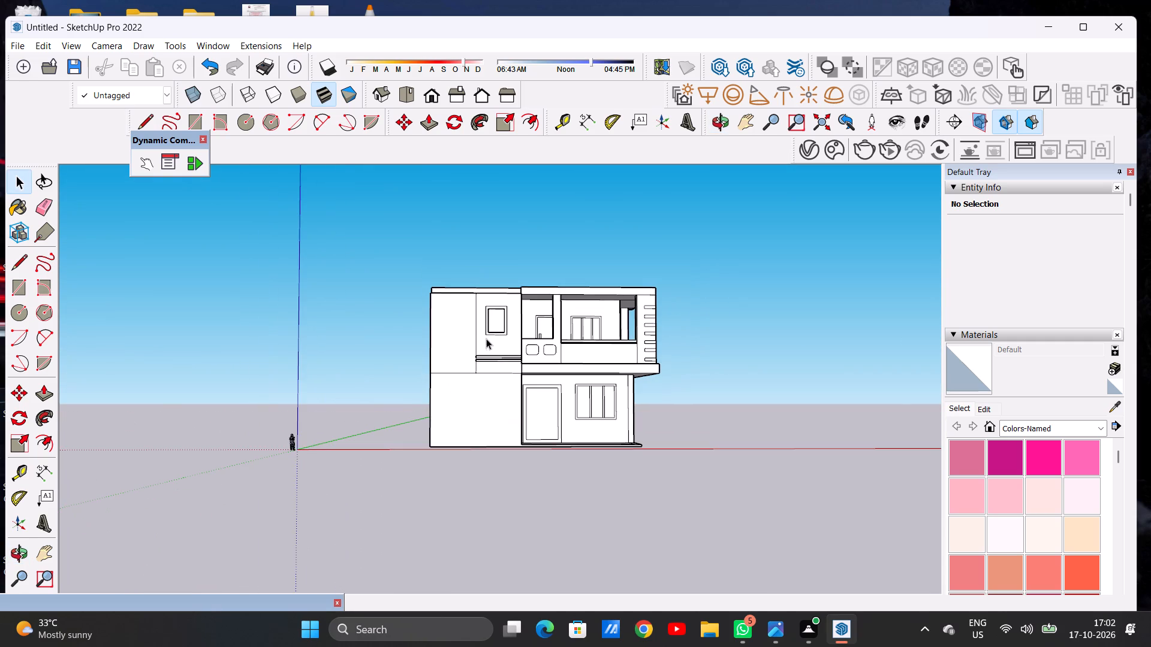
middle_click_drag(486, 338, 456, 406)
scroll(490, 360, "up", 6)
middle_click_drag(459, 361, 465, 334)
scroll(425, 379, "down", 5)
scroll(514, 310, "up", 2)
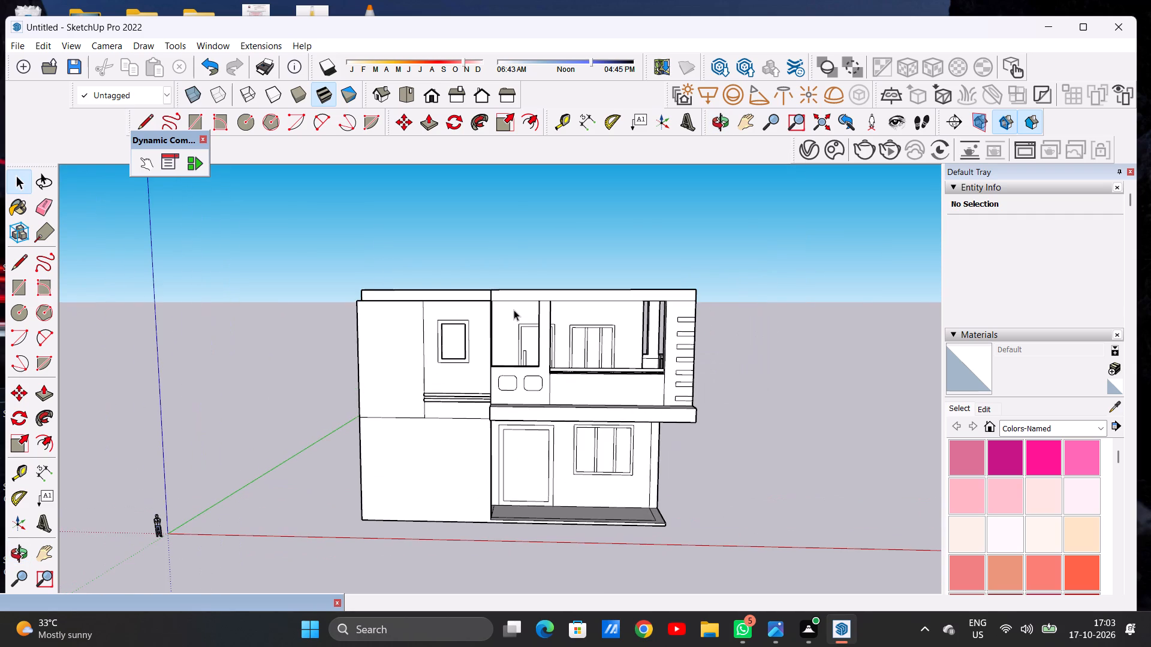
Draw a line across the roof from the inner corner of the front setback straight back to the rear edge, splitting the roof.
middle_click_drag(505, 285, 529, 483)
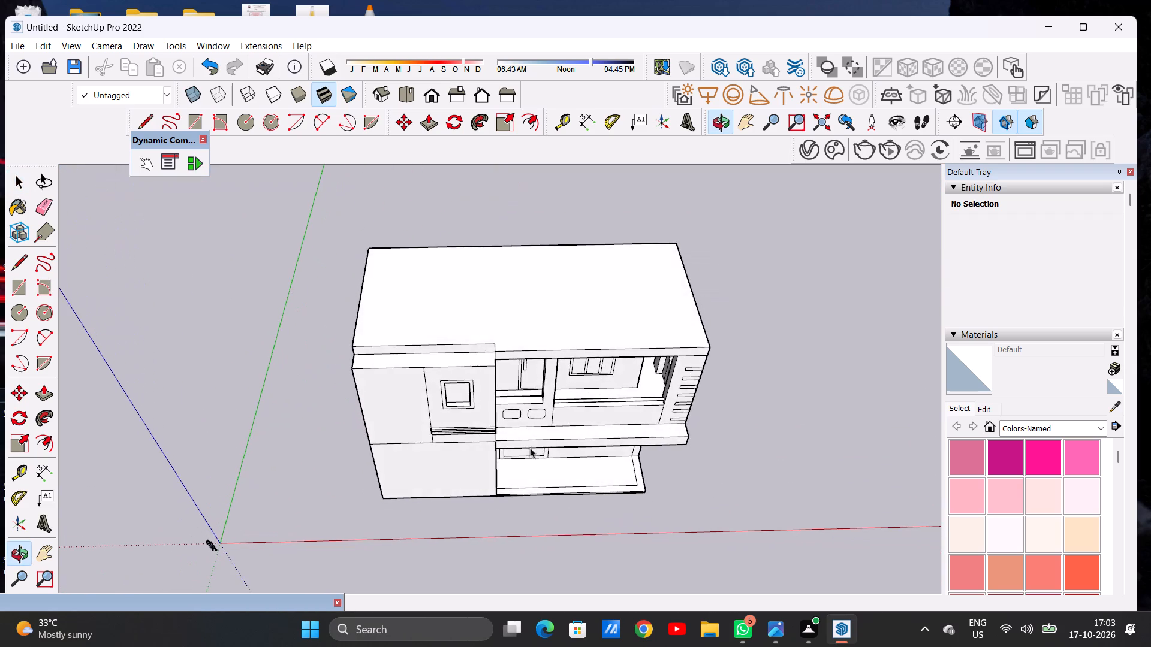
scroll(496, 365, "down", 3)
scroll(518, 341, "up", 5)
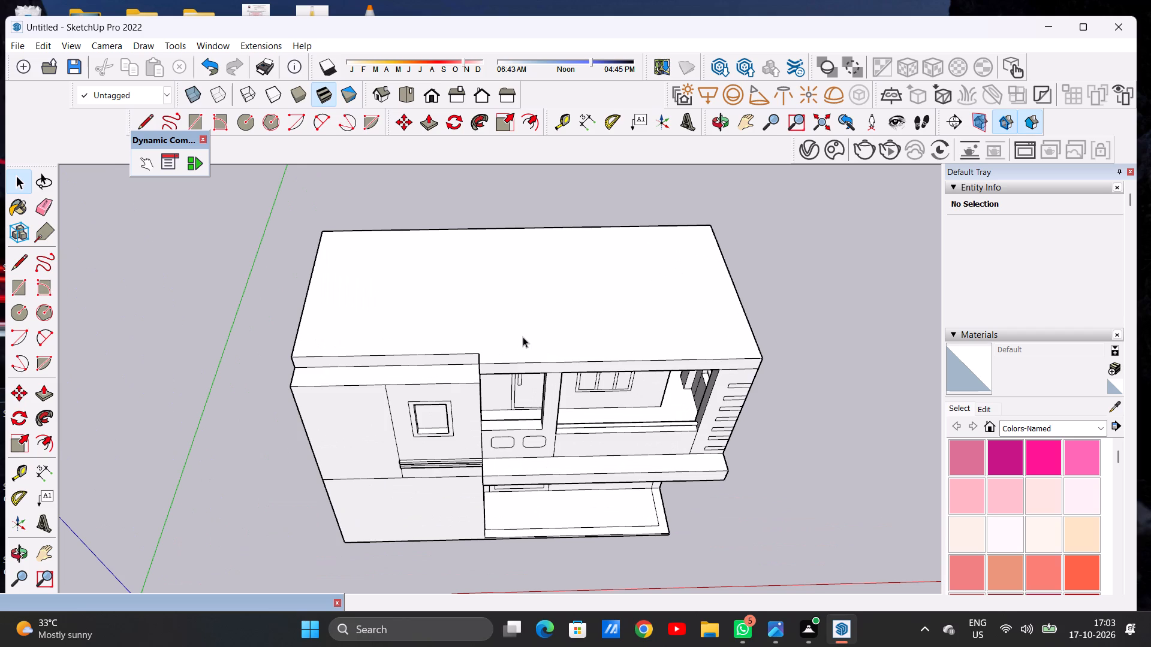
key("l")
middle_click_drag(492, 341, 406, 370)
scroll(468, 356, "up", 11)
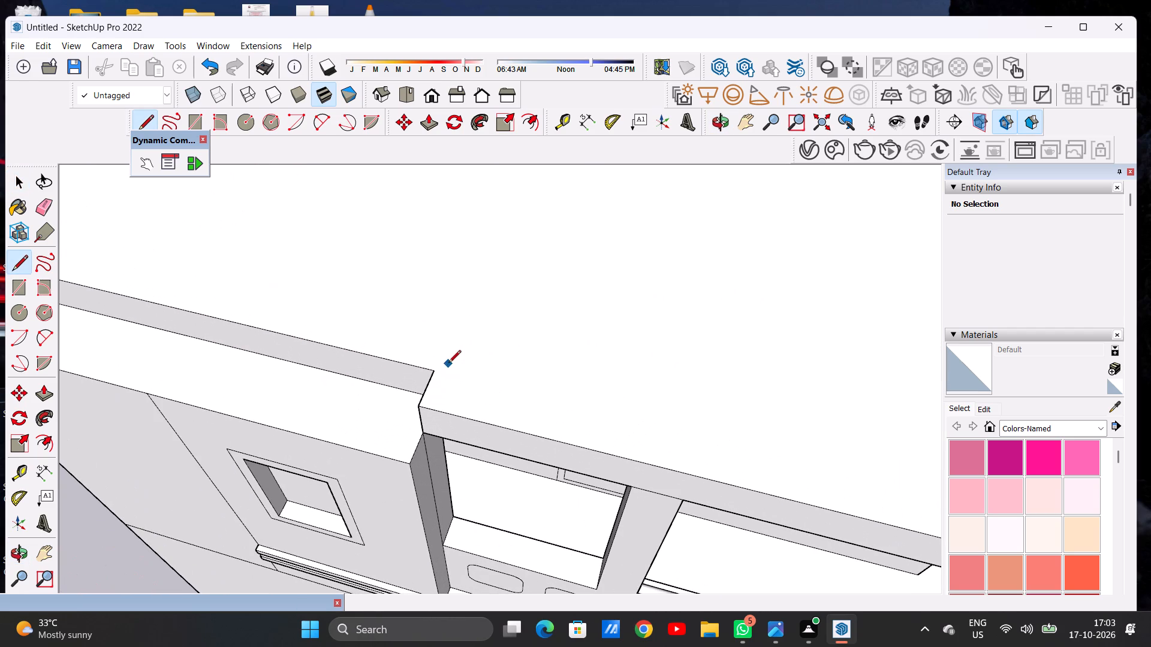
left_click(438, 372)
scroll(471, 326, "down", 8)
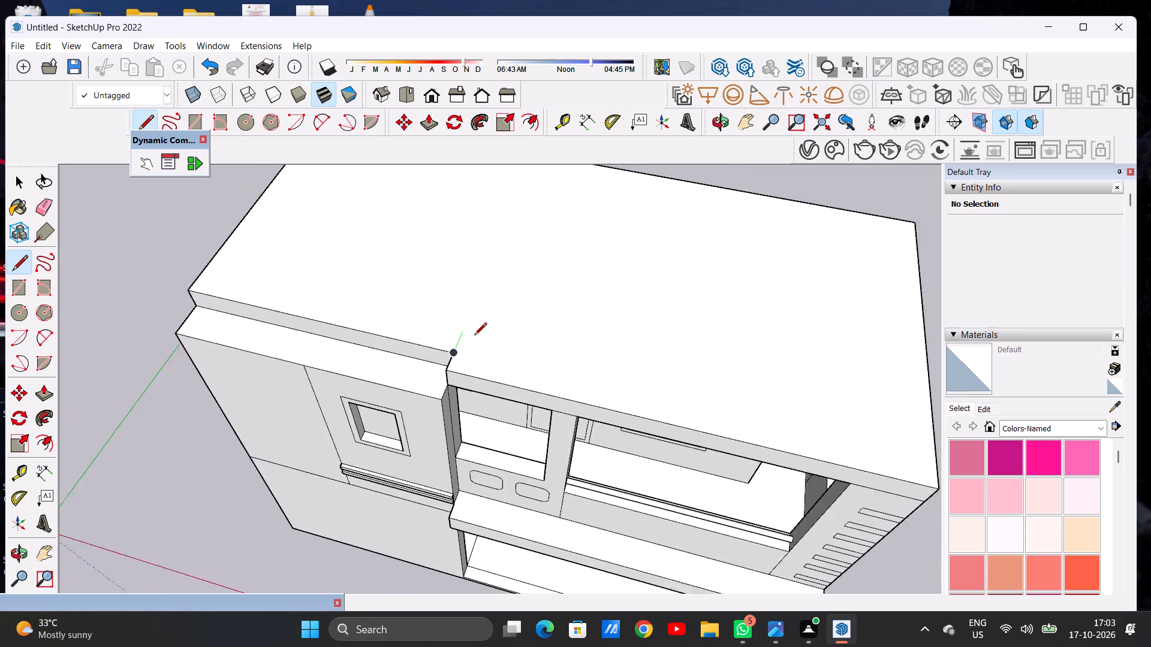
scroll(474, 336, "down", 6)
scroll(508, 256, "up", 6)
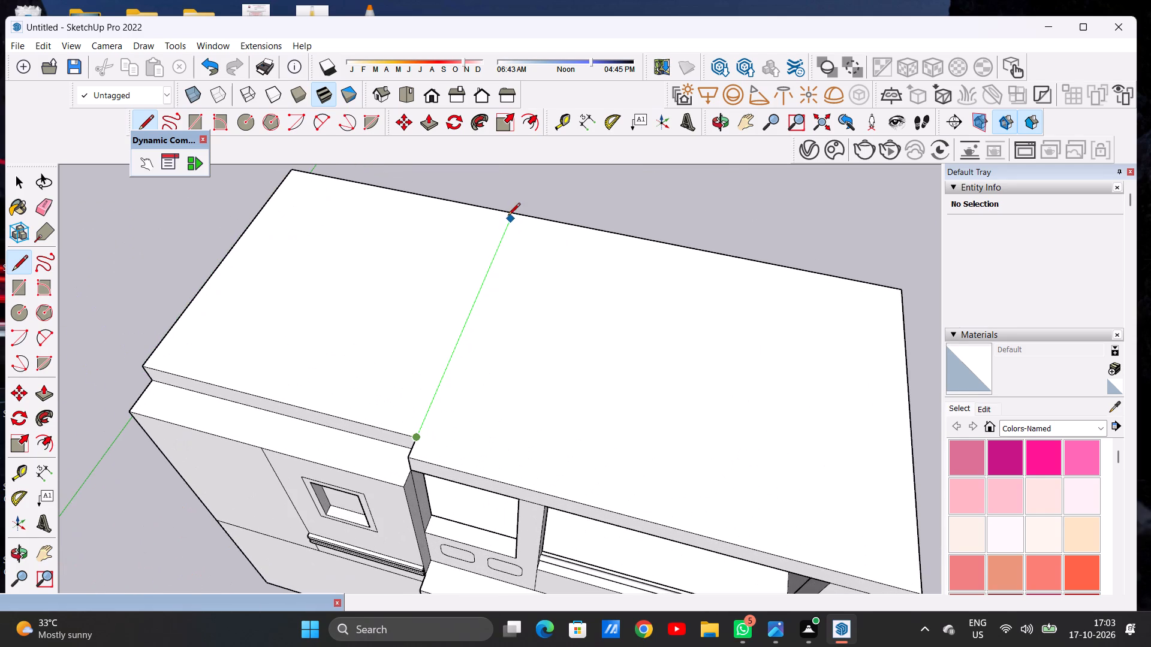
left_click(514, 213)
key("space")
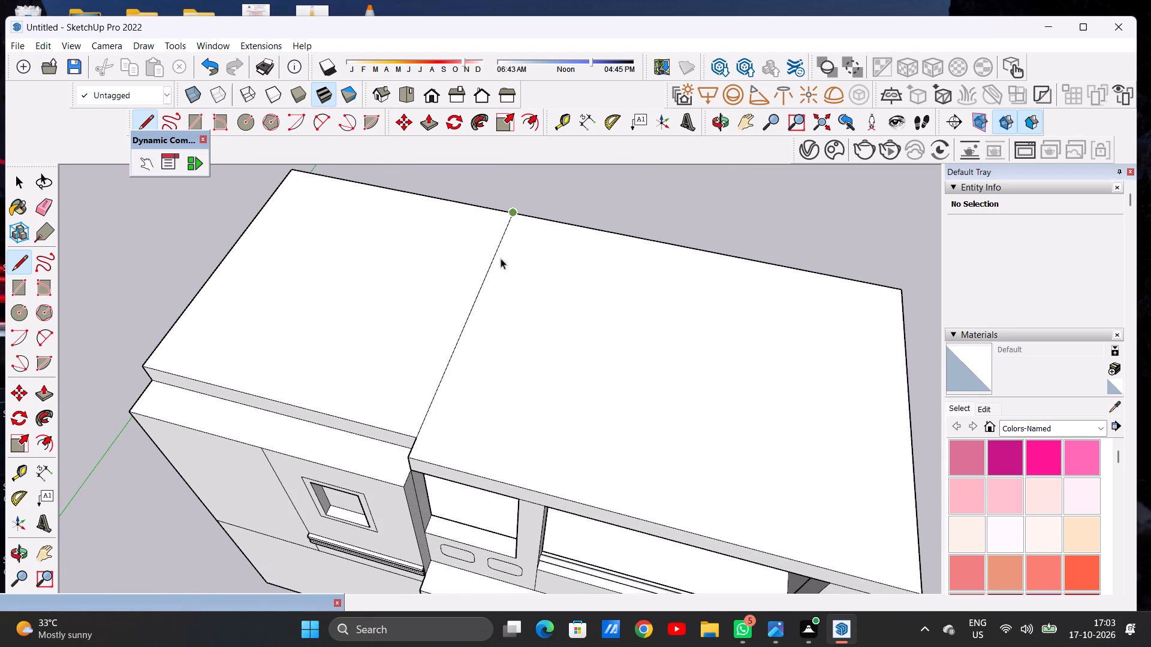
Push/Pull the lower front ledge above the small-window wall up flush with the roof surface.
scroll(454, 361, "down", 8)
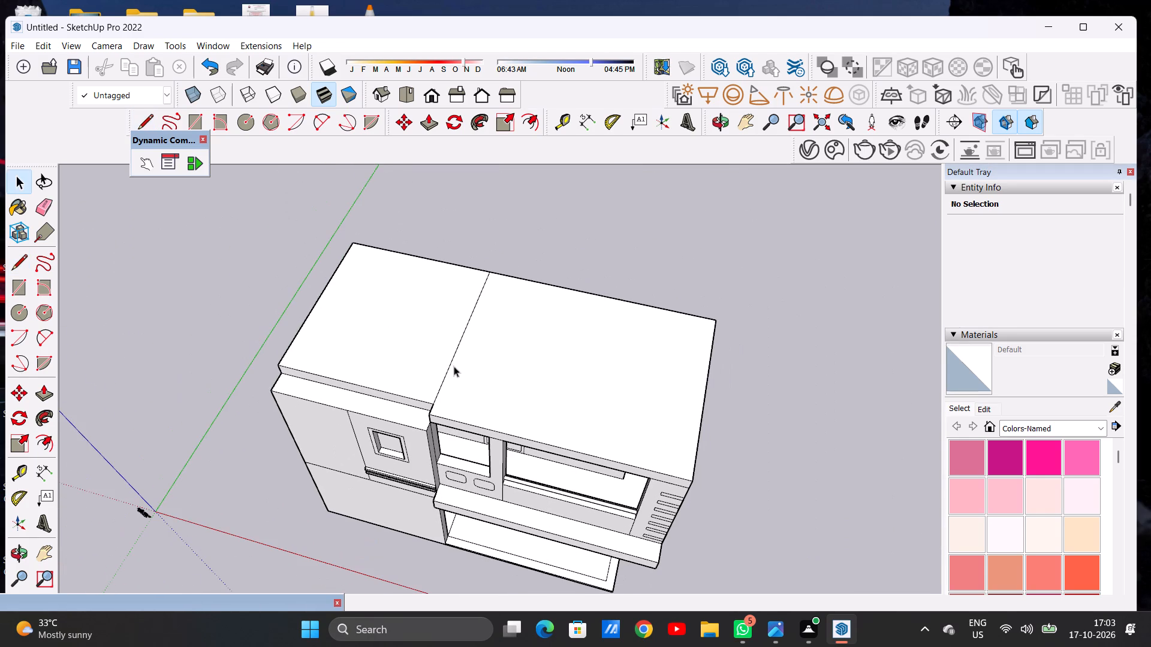
middle_click_drag(525, 356, 601, 318)
scroll(503, 407, "down", 3)
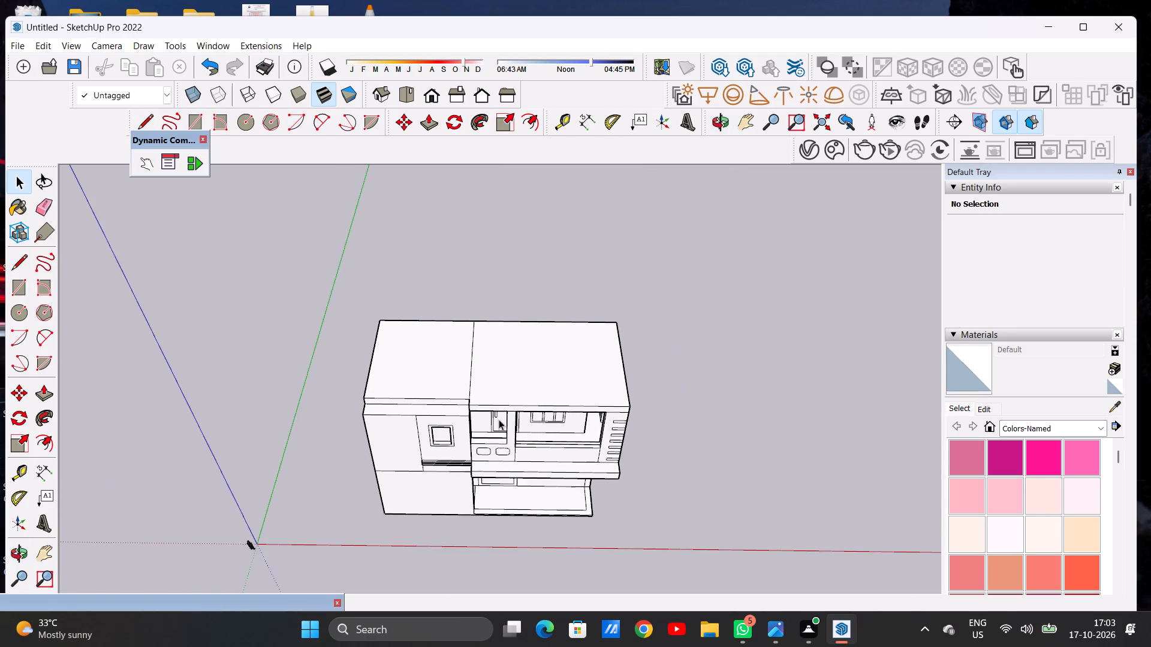
middle_click_drag(490, 426, 477, 374)
scroll(438, 412, "up", 9)
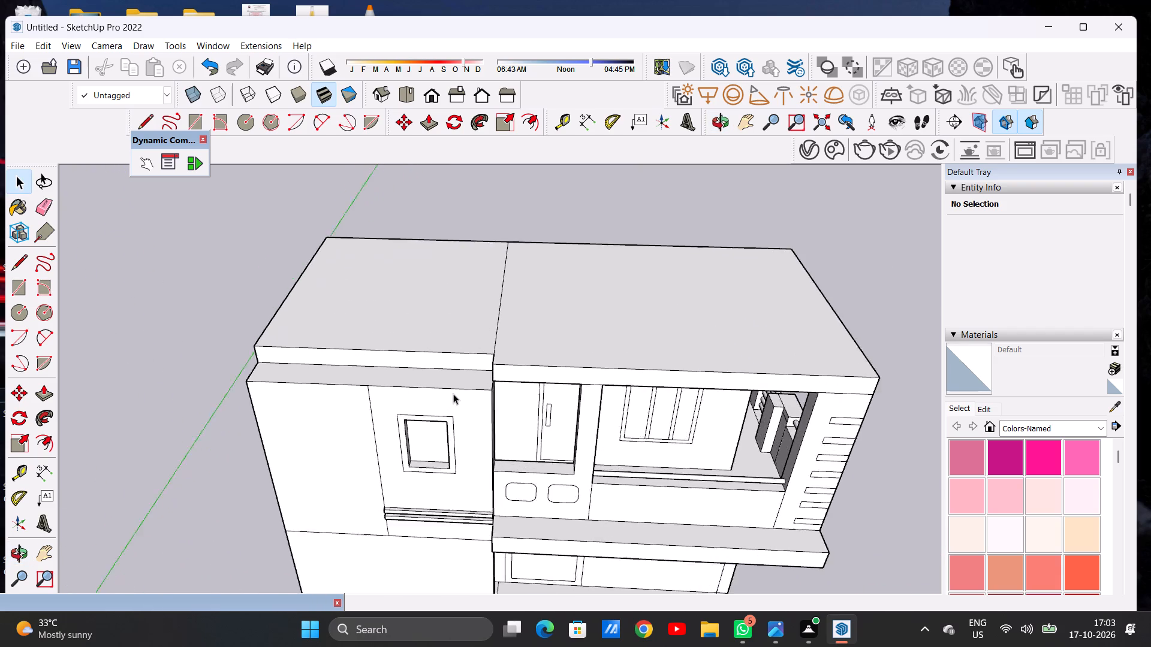
scroll(453, 394, "up", 2)
key("p")
middle_click_drag(502, 367, 541, 373)
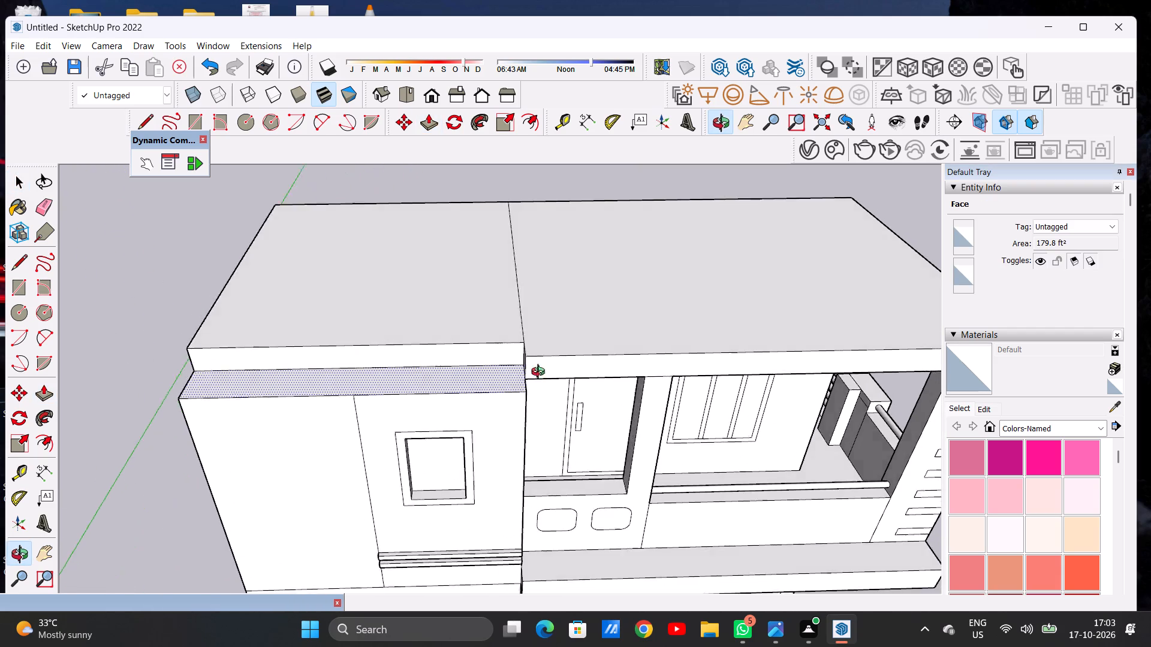
middle_click_drag(541, 373, 594, 379)
scroll(555, 365, "up", 8)
left_click(562, 371)
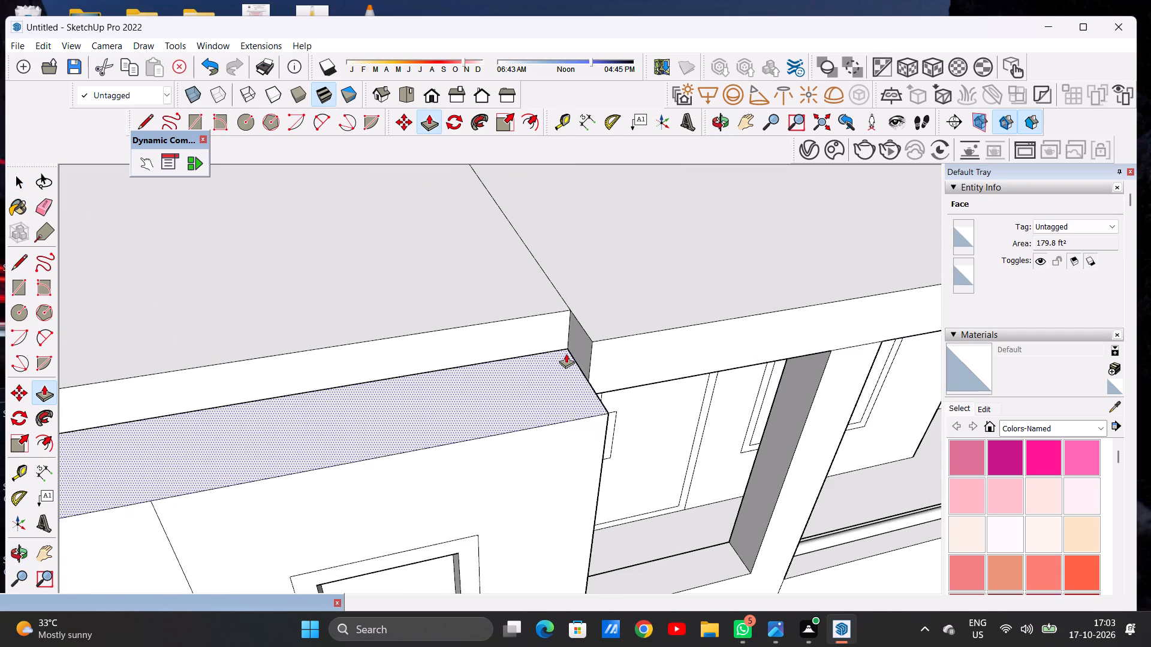
left_click(575, 313)
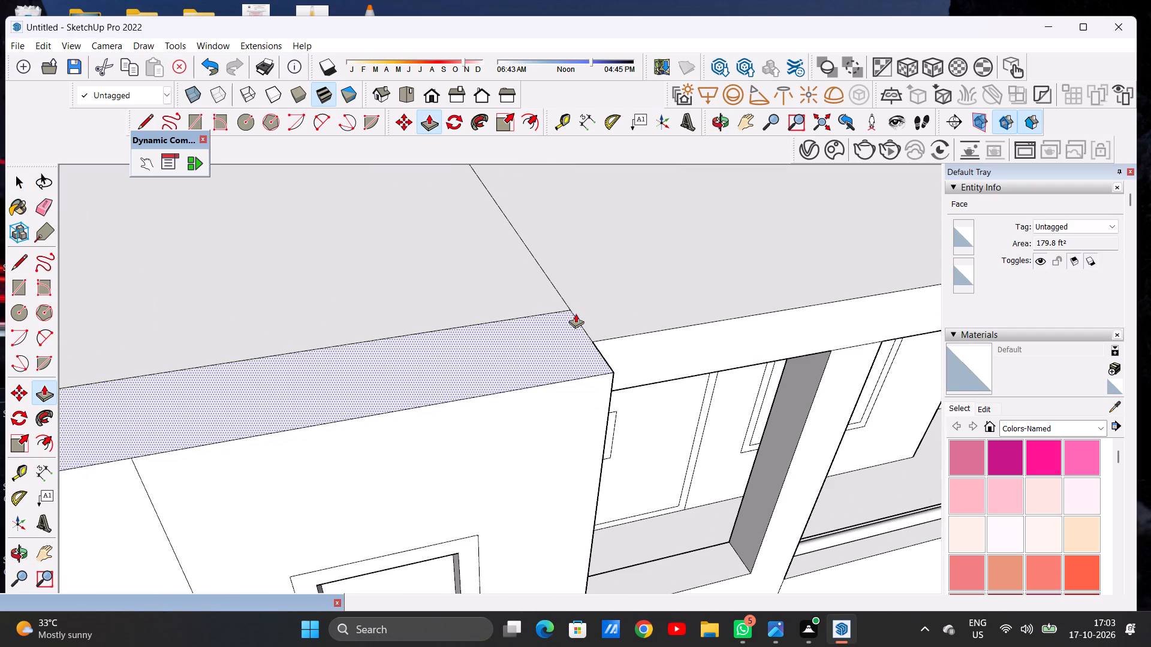
key("space")
Push/Pull the smaller roof section, on the small-window side, upward to form a raised block above the main roof.
scroll(467, 382, "down", 4)
scroll(467, 382, "up", 1)
scroll(467, 382, "down", 10)
middle_click_drag(463, 391, 460, 389)
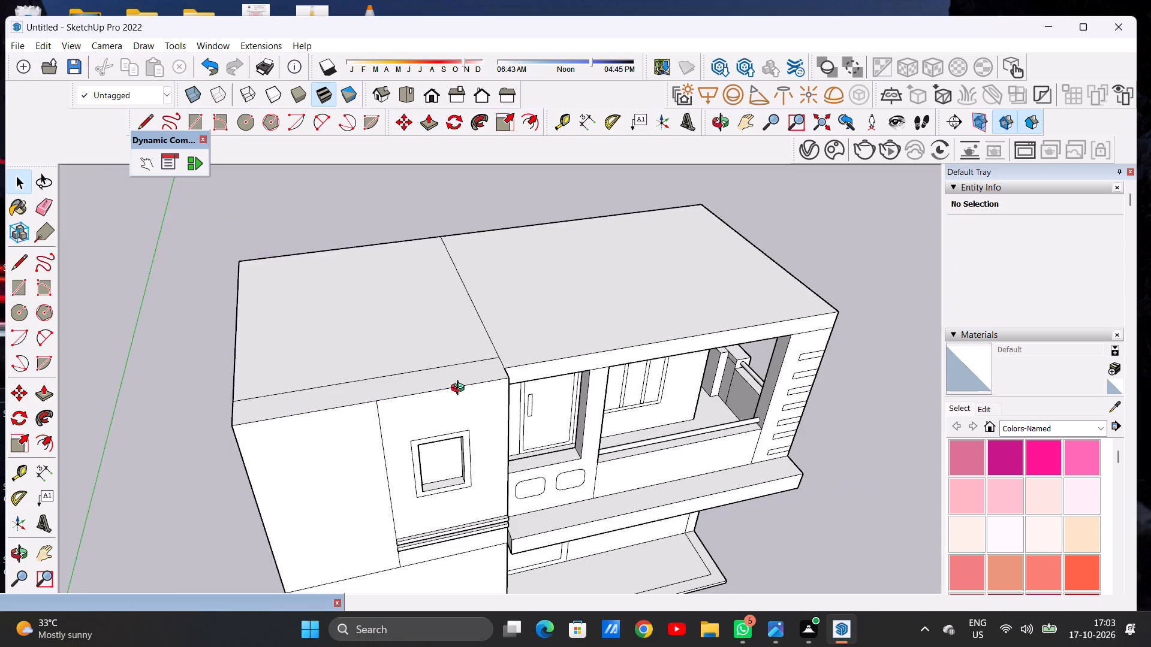
middle_click_drag(460, 389, 403, 356)
scroll(528, 395, "down", 9)
scroll(496, 366, "up", 1)
scroll(496, 366, "down", 1)
scroll(496, 366, "up", 1)
scroll(496, 366, "down", 1)
scroll(496, 366, "up", 2)
scroll(433, 362, "down", 5)
scroll(480, 357, "up", 8)
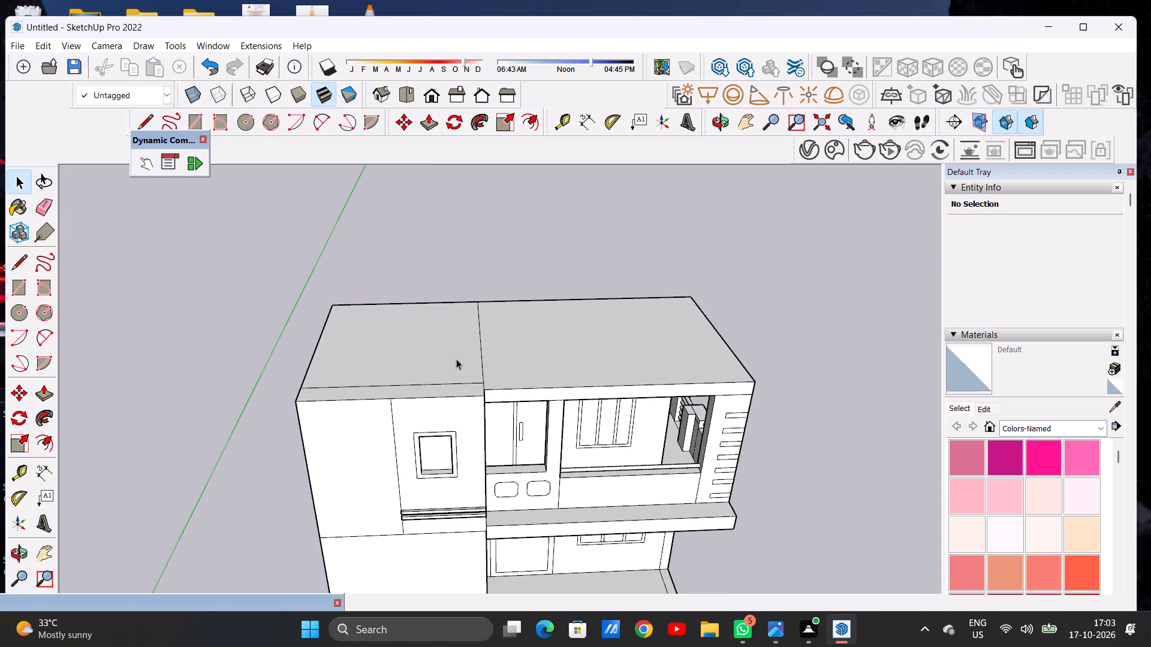
key("p")
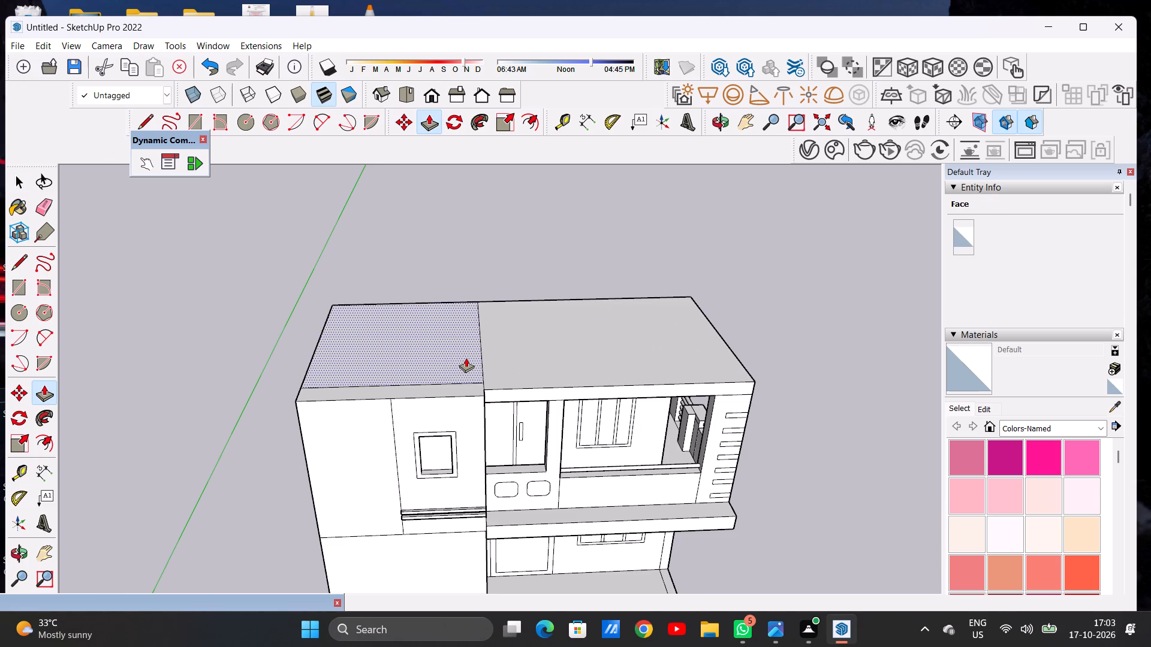
left_click(466, 358)
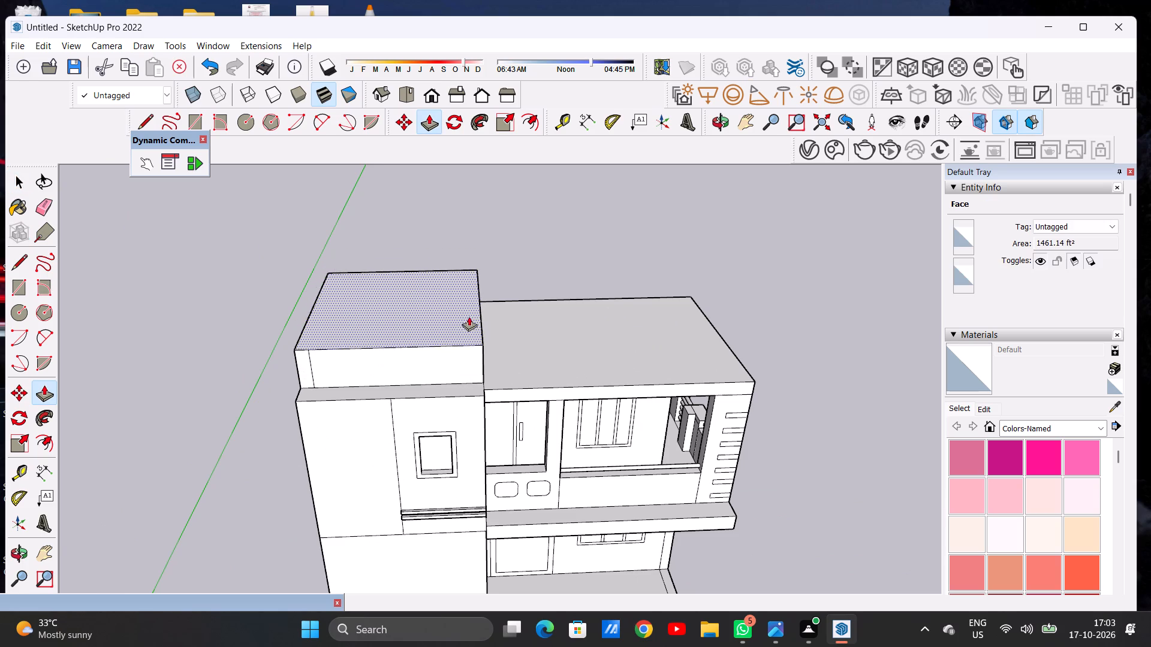
middle_click_drag(476, 307, 489, 249)
scroll(484, 285, "down", 3)
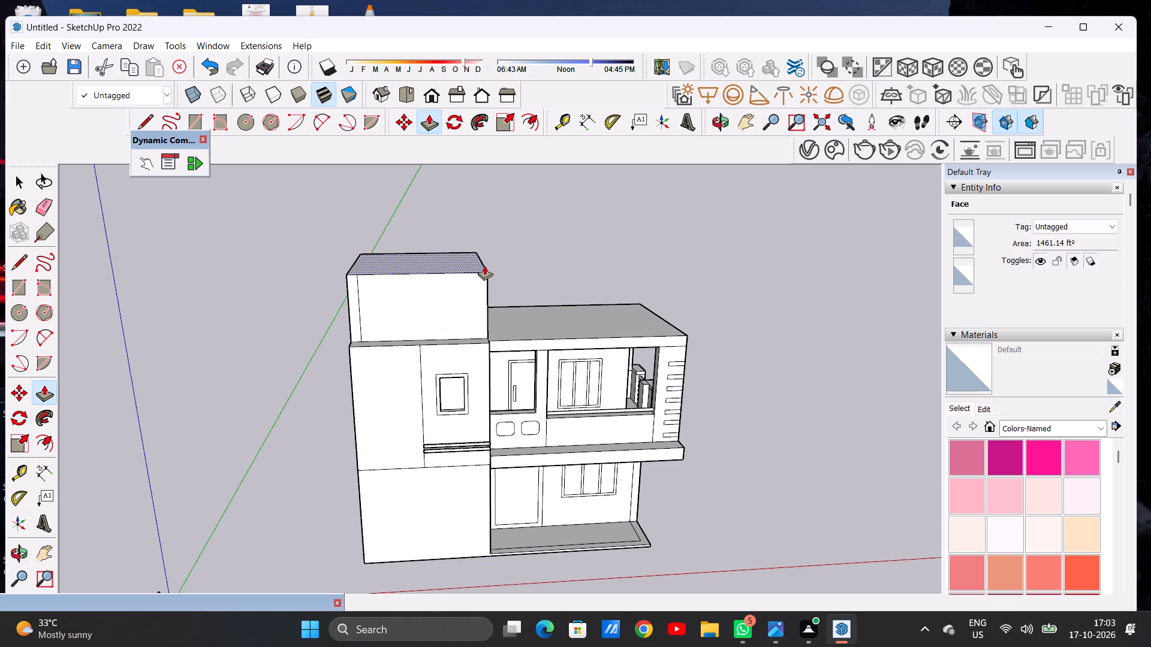
left_click(484, 265)
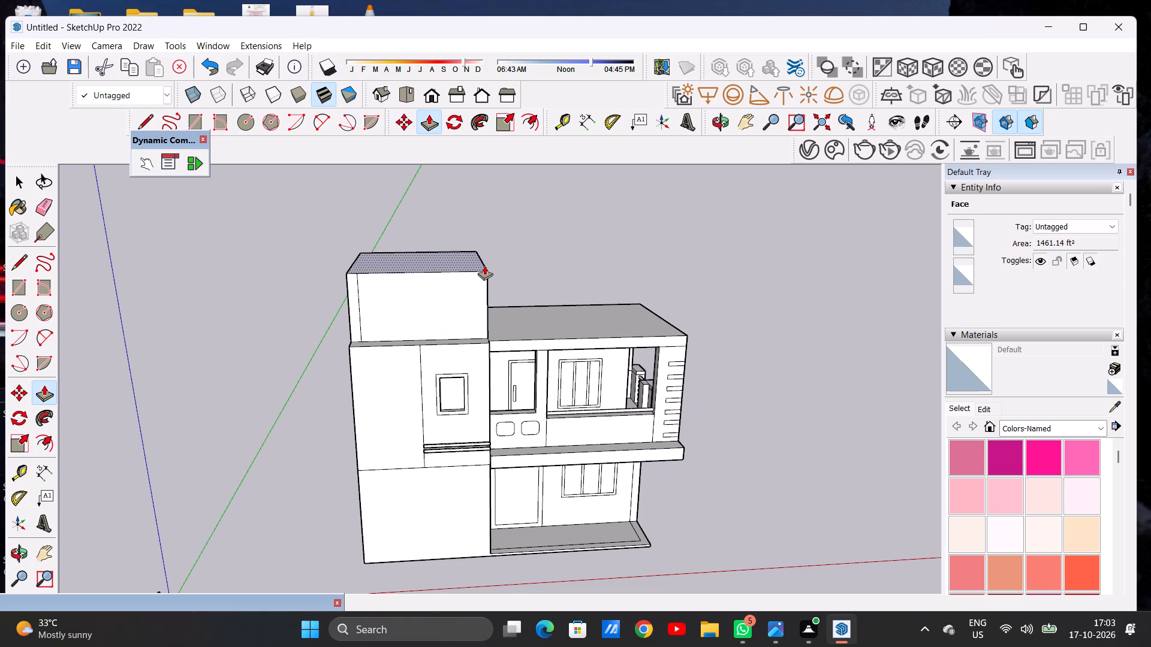
key("space")
Erase the stray vertical edge near the outer corner of the raised block's front face.
scroll(474, 377, "down", 4)
middle_click_drag(553, 288, 369, 281)
middle_click_drag(415, 307, 575, 284)
scroll(400, 322, "up", 6)
middle_click_drag(432, 335, 429, 365)
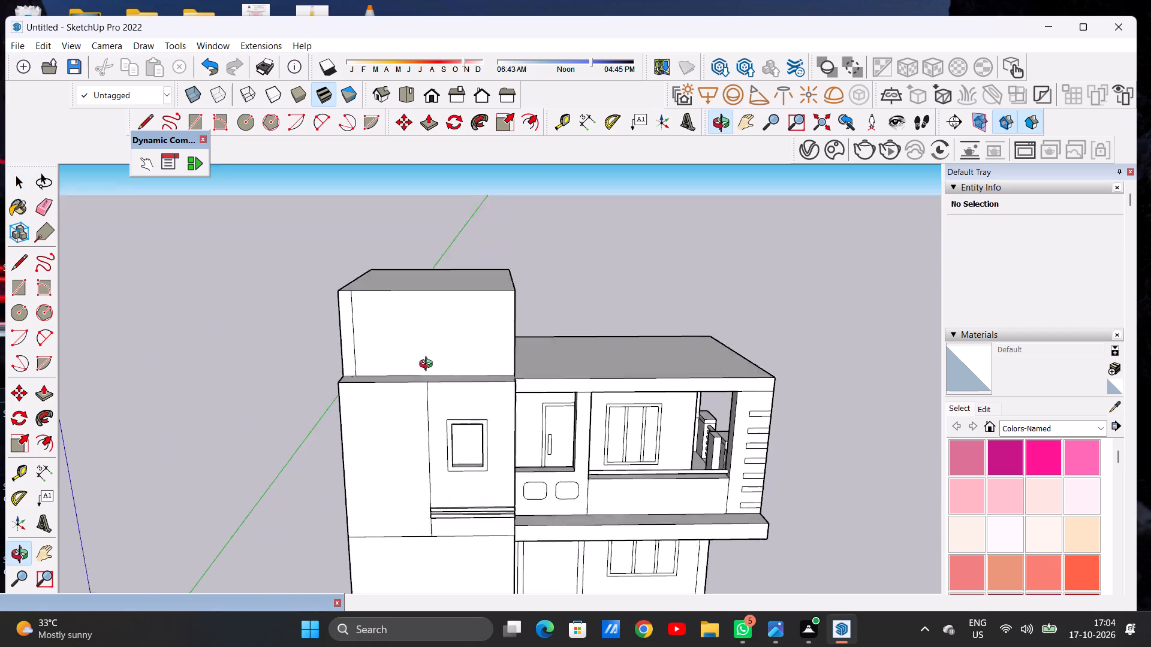
middle_click_drag(429, 365, 421, 436)
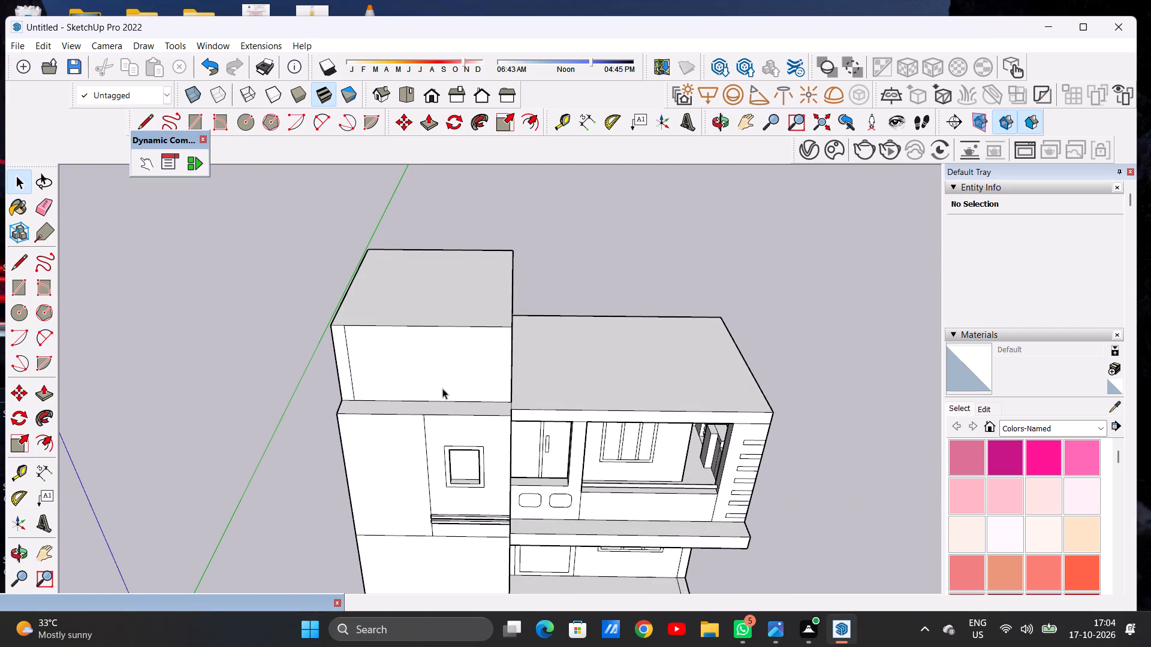
key("e")
scroll(357, 377, "up", 6)
left_click_drag(339, 365, 366, 364)
key("space")
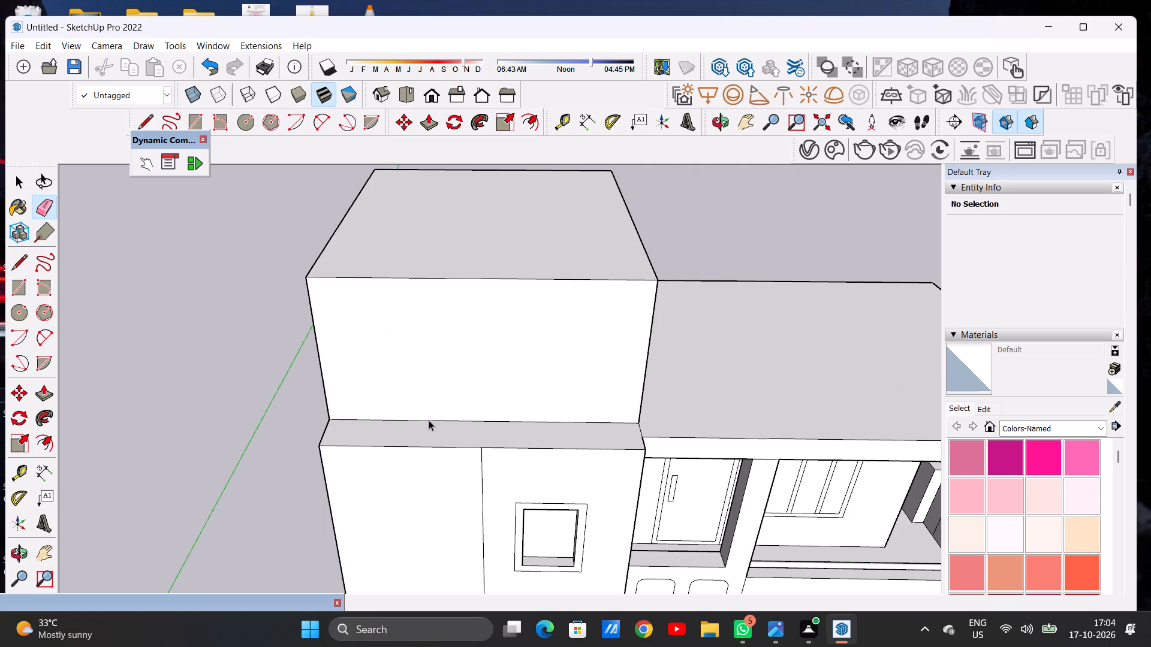
Push/Pull the narrow ledge in front of the raised block up flush with the block's top.
scroll(429, 420, "down", 7)
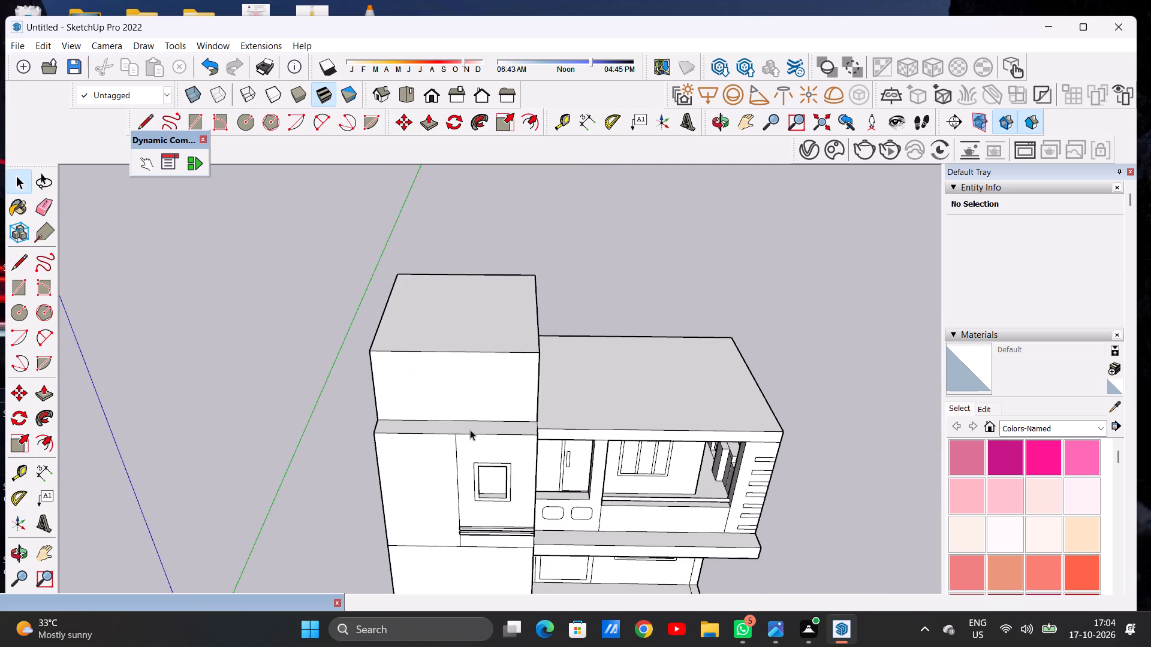
middle_click_drag(498, 437, 484, 403)
scroll(507, 415, "up", 2)
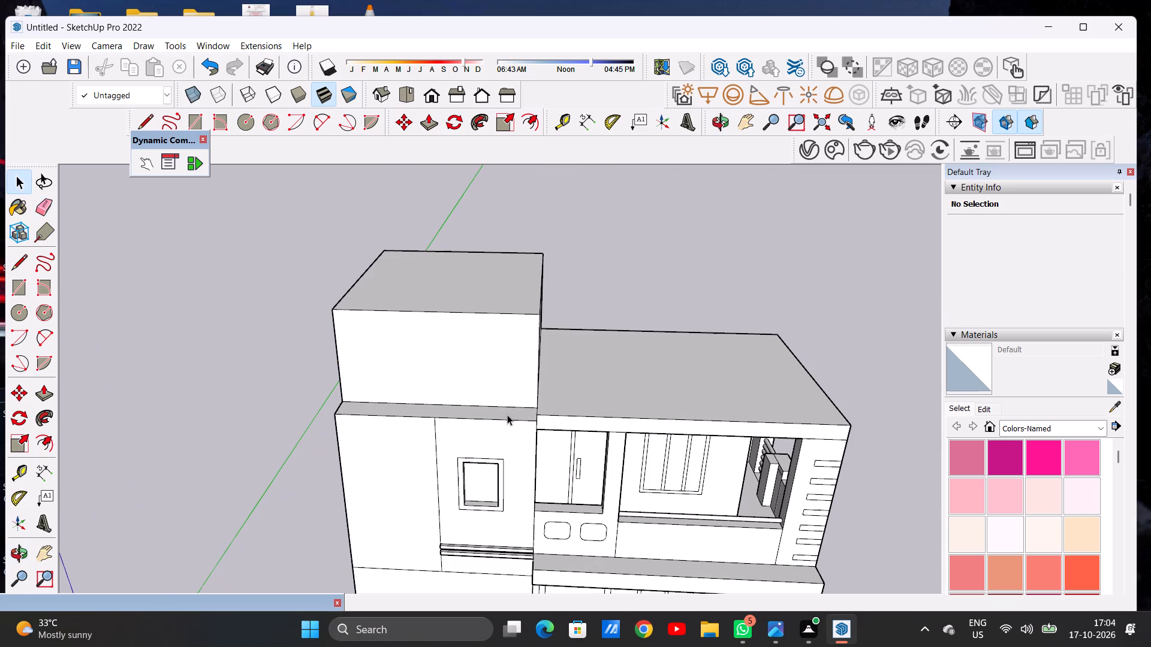
key("p")
scroll(529, 403, "up", 7)
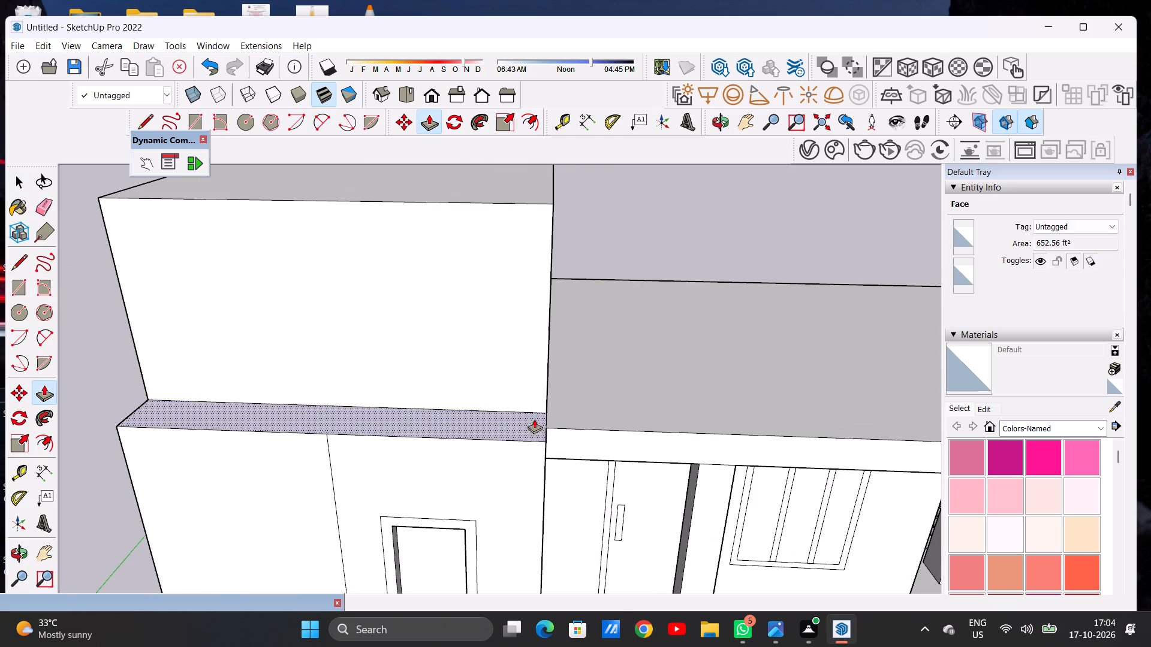
left_click(534, 419)
scroll(543, 365, "down", 3)
scroll(543, 365, "up", 1)
scroll(543, 365, "down", 2)
scroll(544, 280, "up", 6)
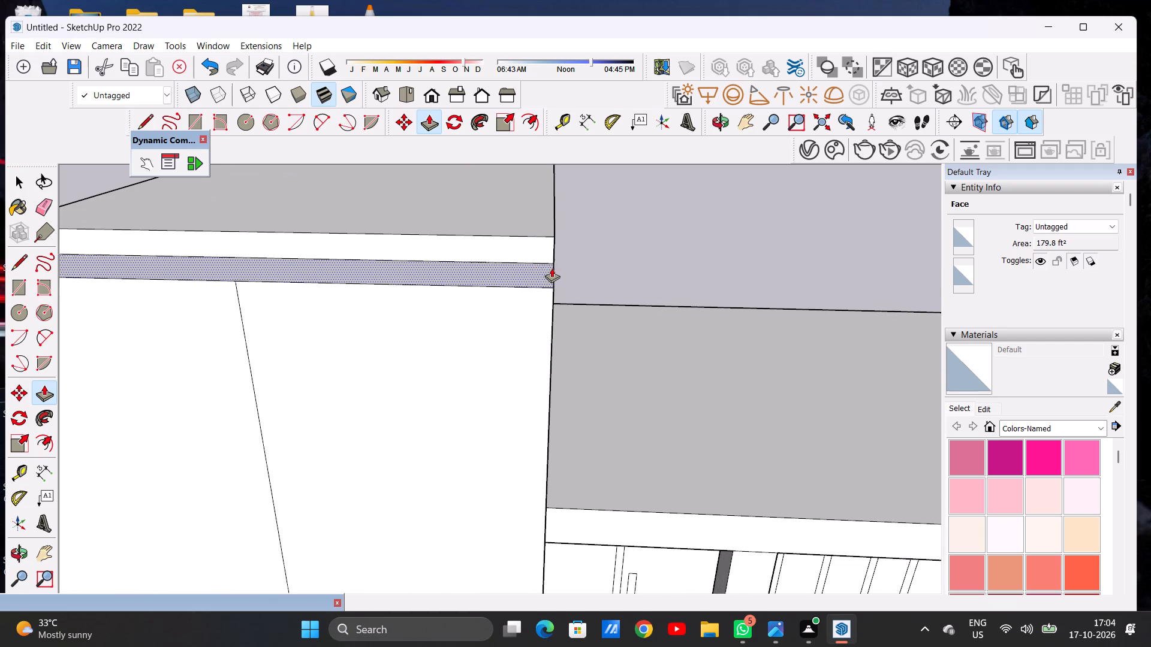
left_click(557, 238)
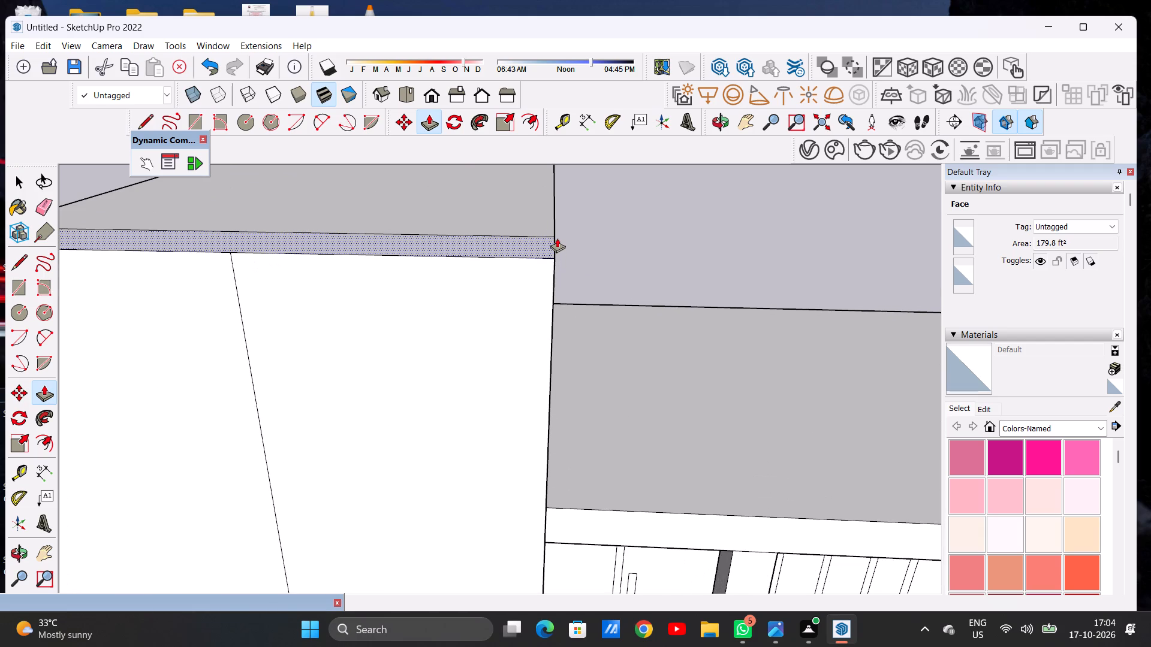
key("space")
Inspect the raised block and the lower main roof from the front and side.
scroll(534, 340, "down", 13)
middle_click_drag(489, 394, 512, 331)
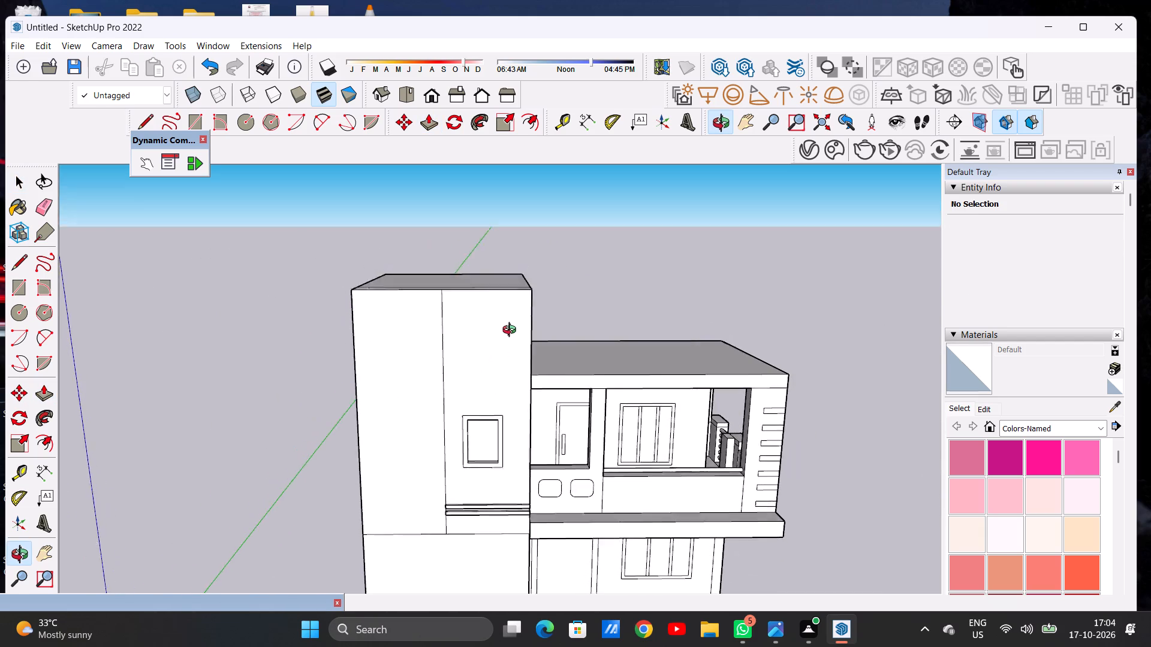
middle_click_drag(512, 331, 510, 313)
middle_click(510, 313)
middle_click(510, 313)
scroll(463, 405, "down", 3)
middle_click_drag(476, 394, 476, 370)
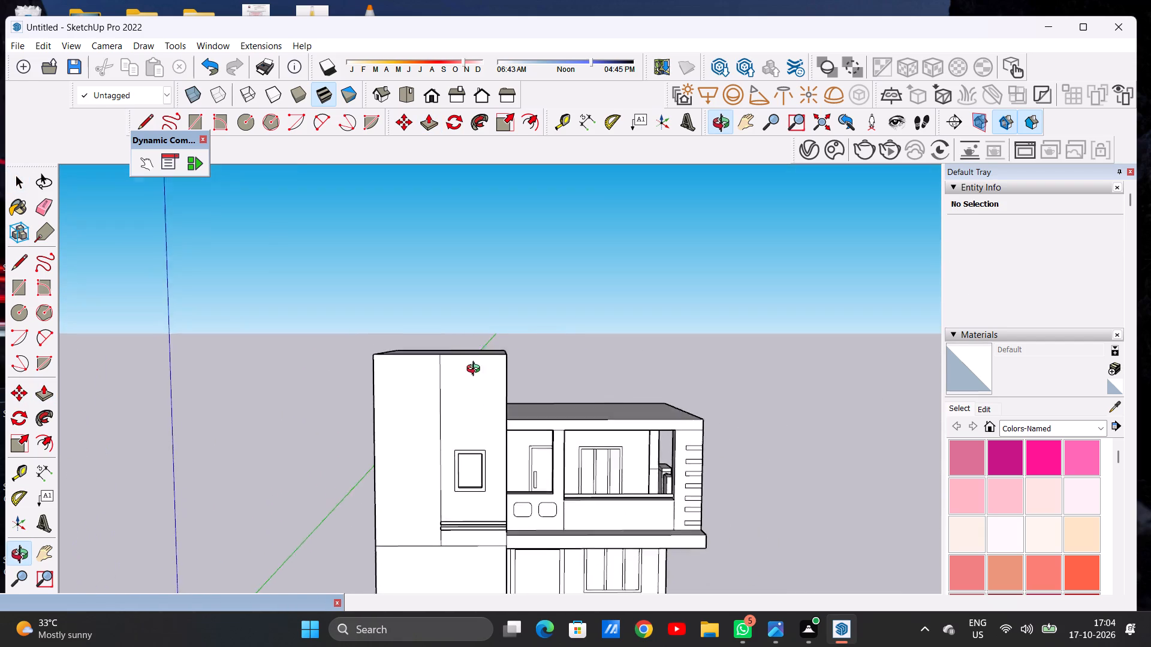
middle_click_drag(476, 370, 450, 352)
scroll(498, 417, "down", 6)
scroll(518, 414, "up", 5)
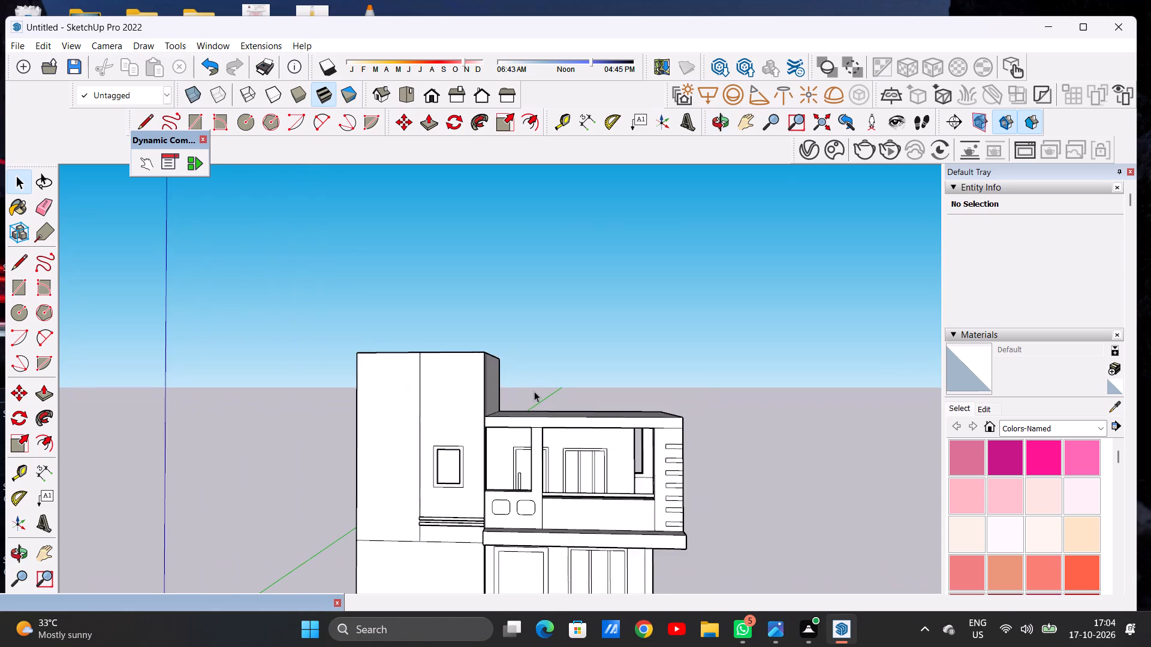
middle_click_drag(540, 388, 432, 468)
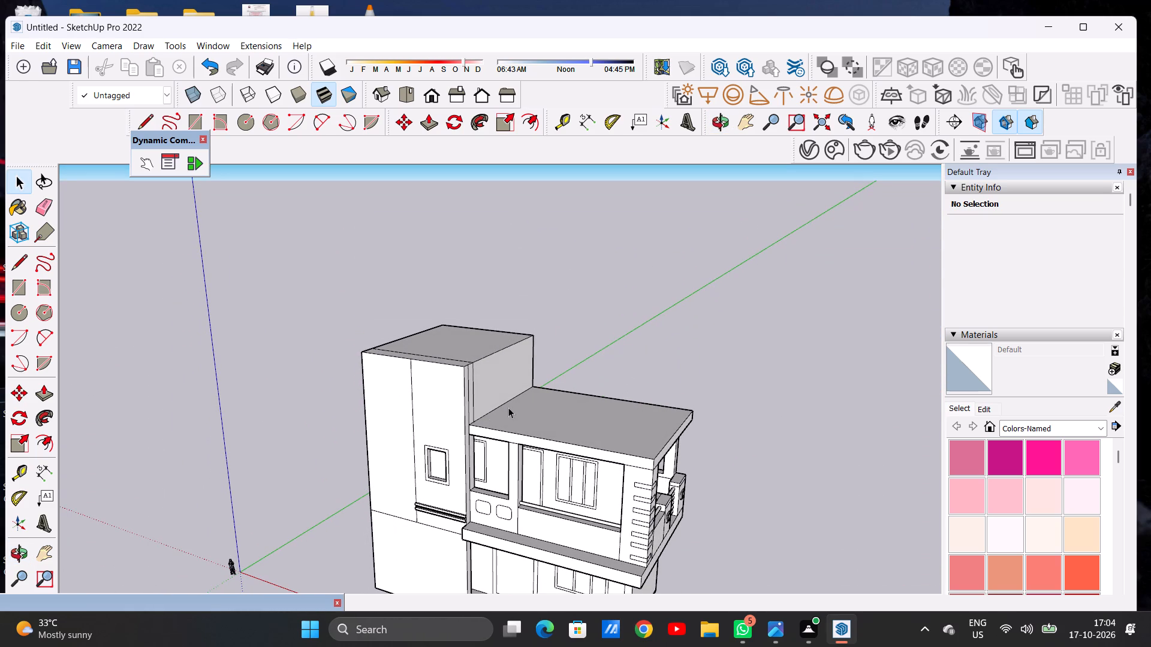
Inspect the raised block and the lower main roof from above and from the front.
middle_click_drag(522, 416, 480, 447)
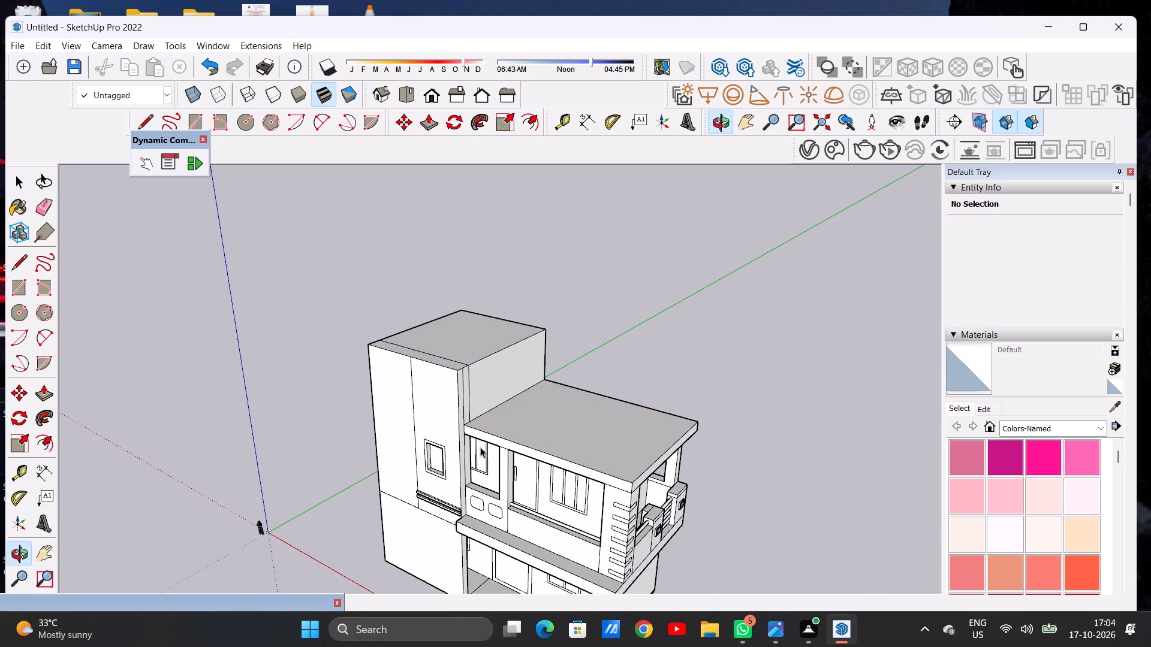
scroll(447, 450, "down", 2)
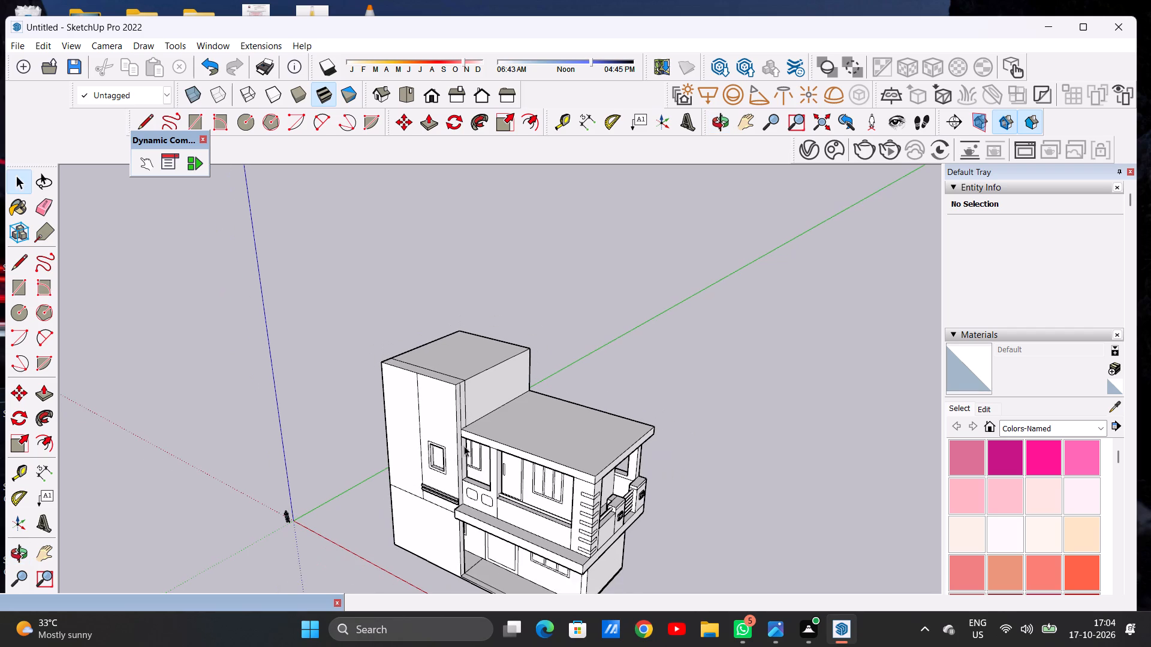
scroll(474, 432, "up", 7)
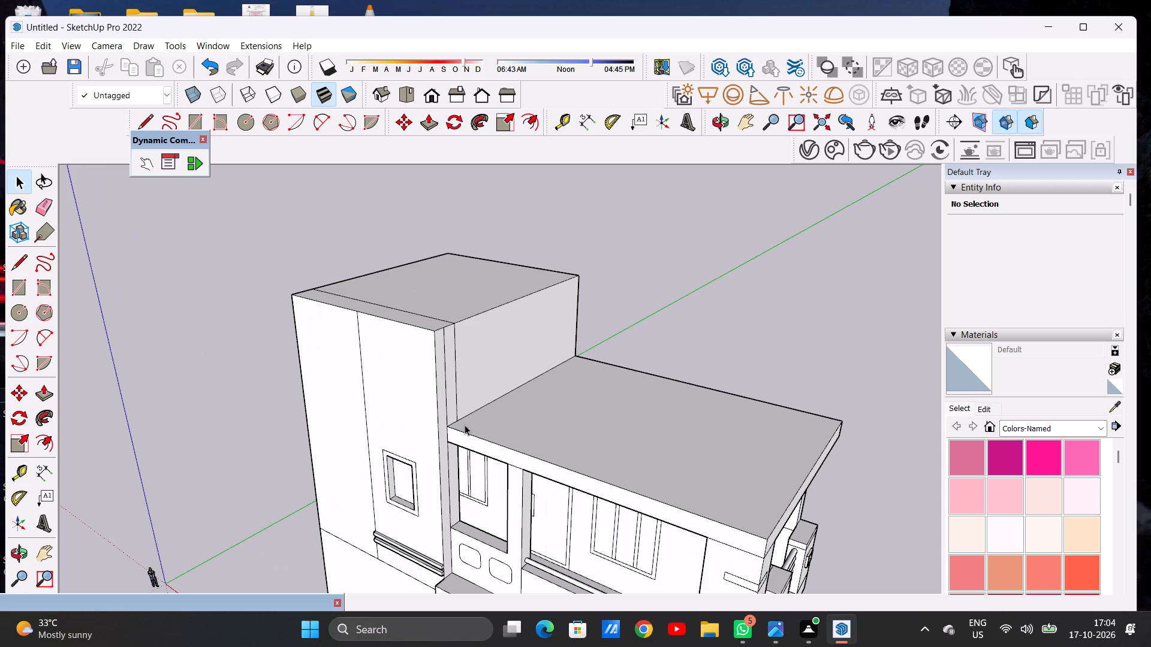
scroll(465, 425, "down", 3)
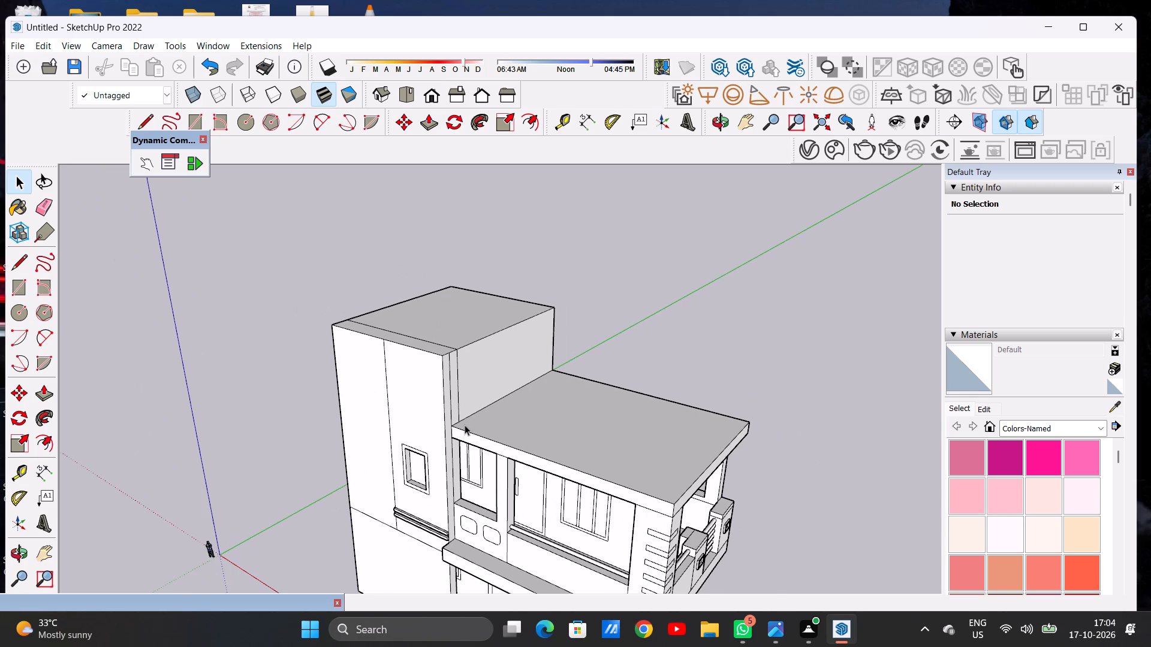
scroll(461, 410, "down", 4)
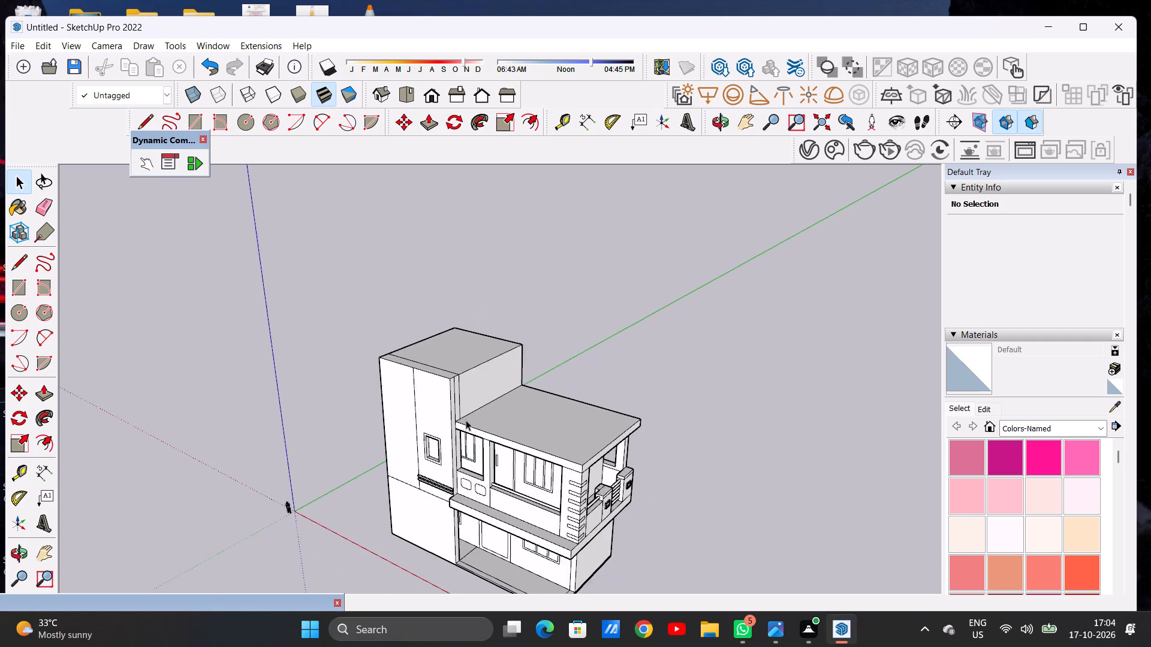
scroll(466, 420, "down", 1)
middle_click_drag(472, 423, 625, 422)
scroll(599, 389, "down", 2)
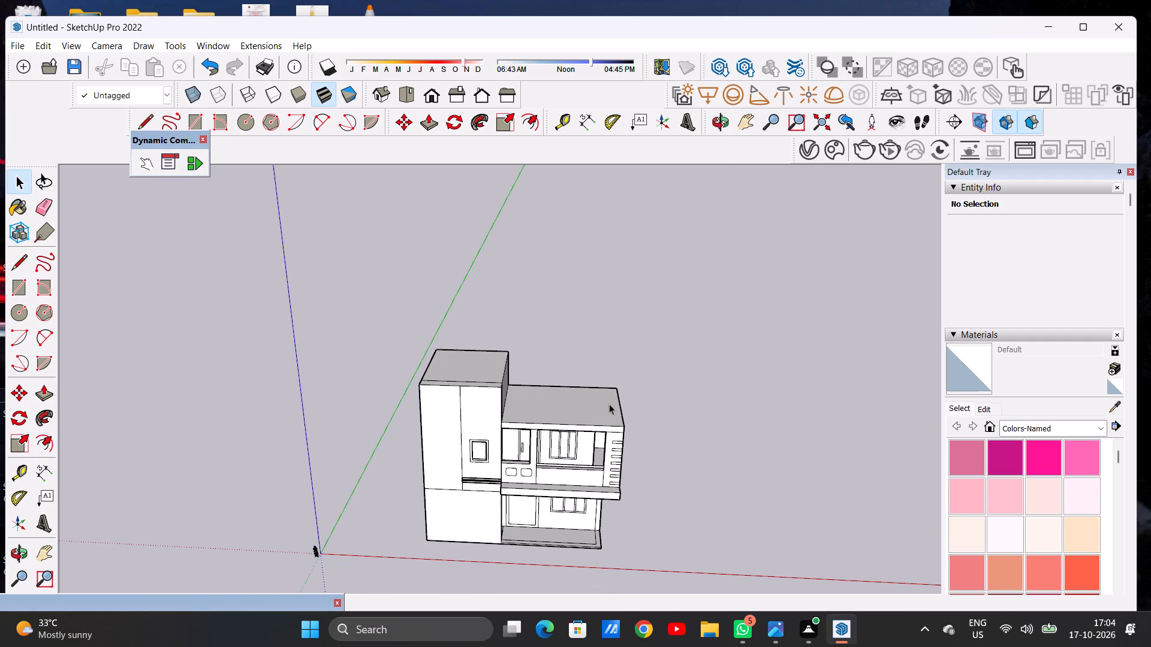
Draw a line across the lower roof, parallel to its front edge, from the raised block's side wall to near the outer corner.
middle_click(639, 440)
middle_click_drag(583, 402, 578, 446)
scroll(591, 440, "up", 7)
middle_click_drag(590, 400, 594, 446)
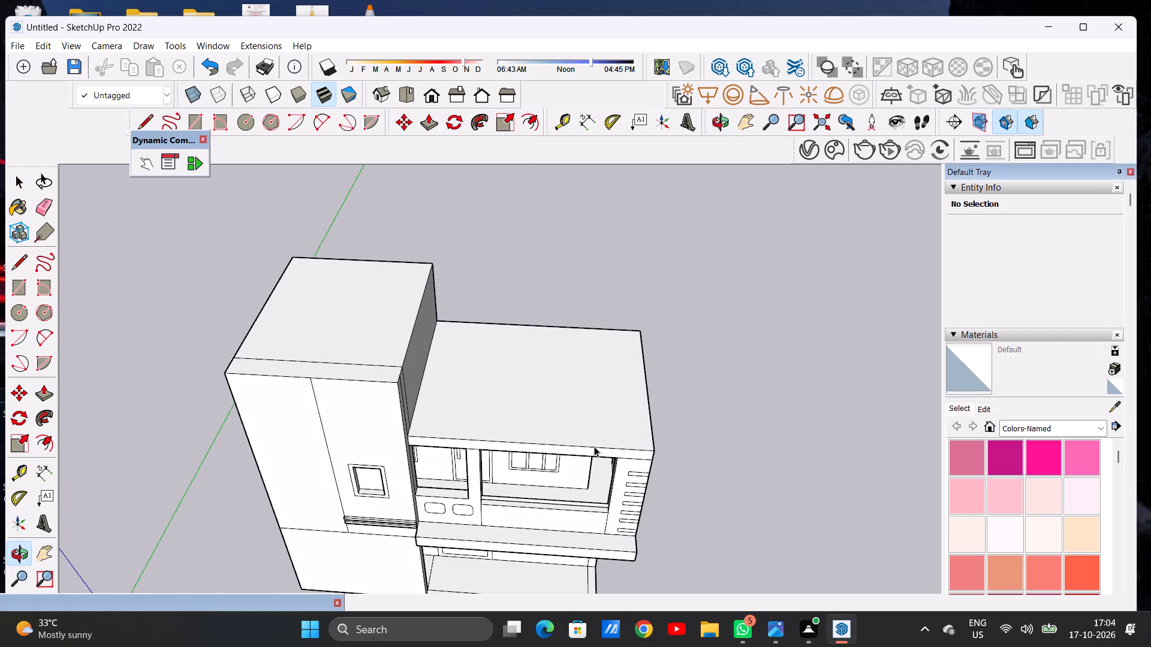
key("l")
scroll(595, 425, "up", 3)
scroll(391, 423, "up", 5)
scroll(577, 374, "down", 4)
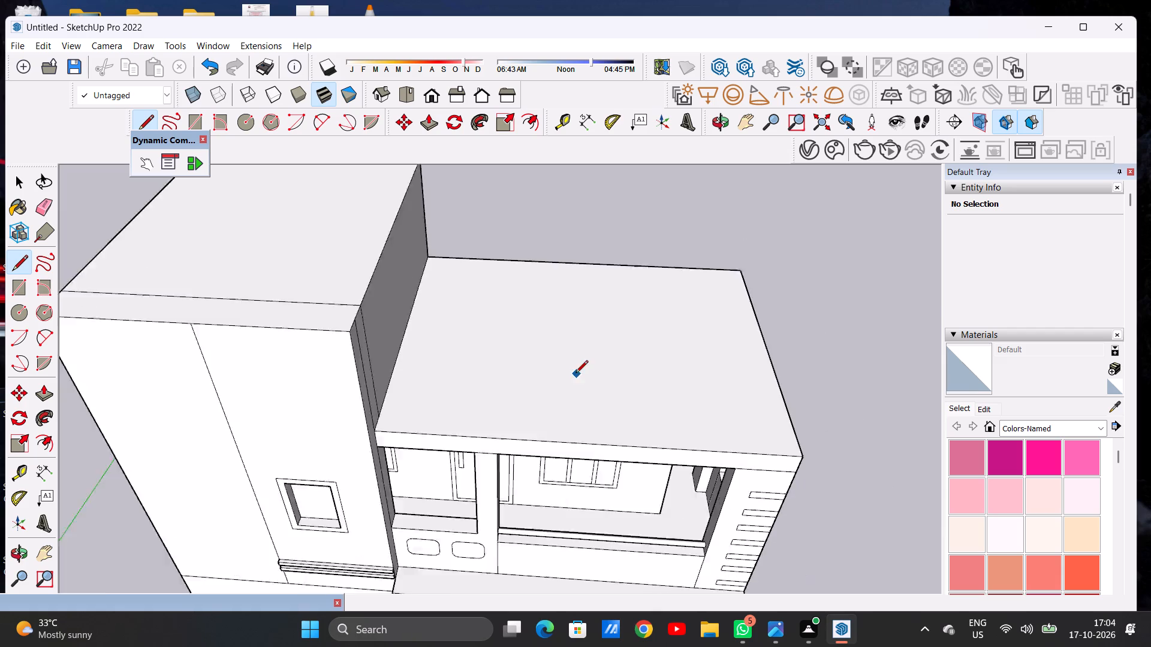
scroll(575, 374, "down", 2)
scroll(482, 401, "up", 12)
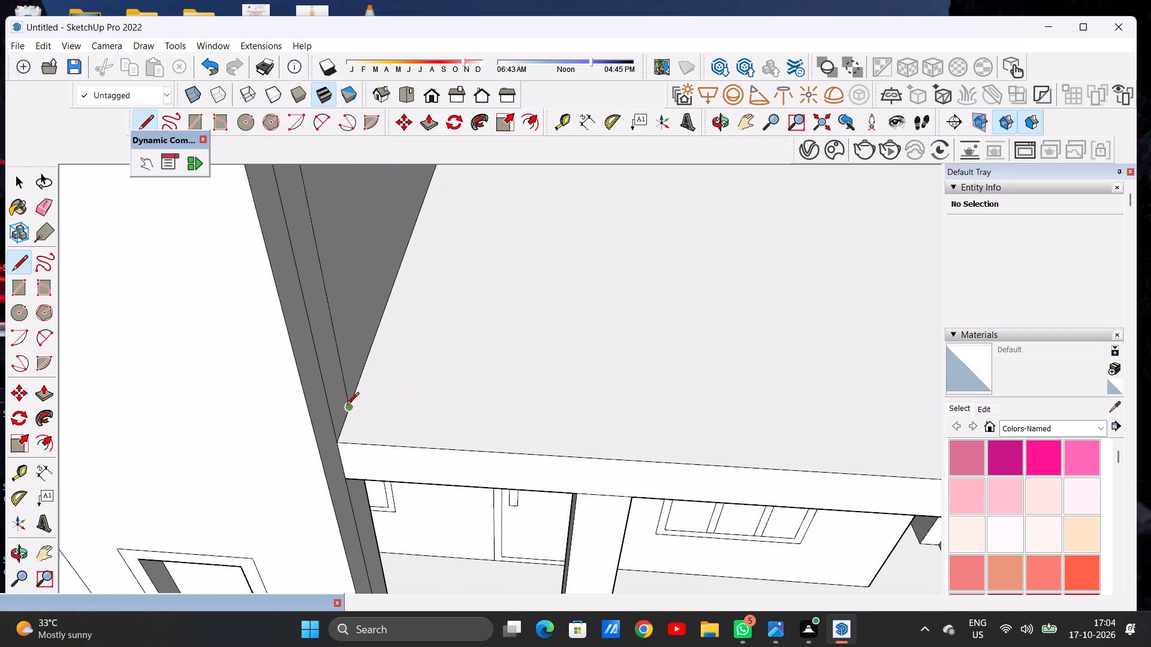
left_click(349, 406)
scroll(544, 428, "down", 2)
scroll(544, 428, "up", 1)
scroll(544, 428, "down", 1)
scroll(544, 428, "up", 1)
scroll(544, 428, "down", 12)
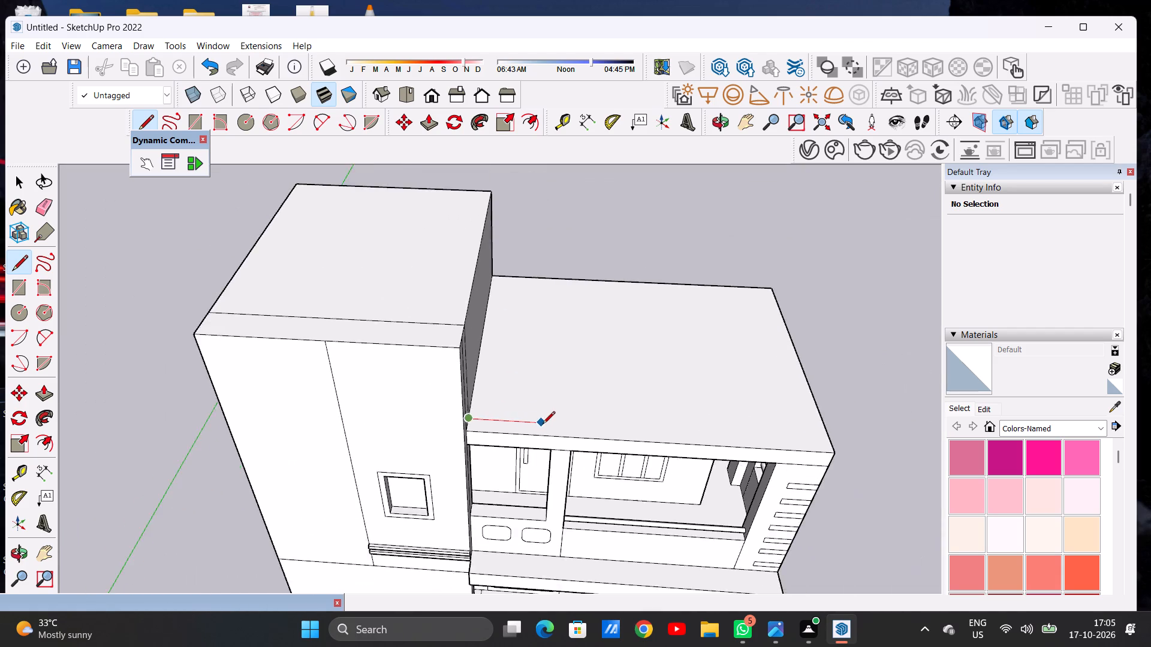
scroll(543, 425, "down", 3)
scroll(683, 424, "up", 2)
scroll(683, 424, "down", 1)
scroll(683, 424, "up", 1)
scroll(683, 424, "down", 1)
scroll(721, 435, "up", 4)
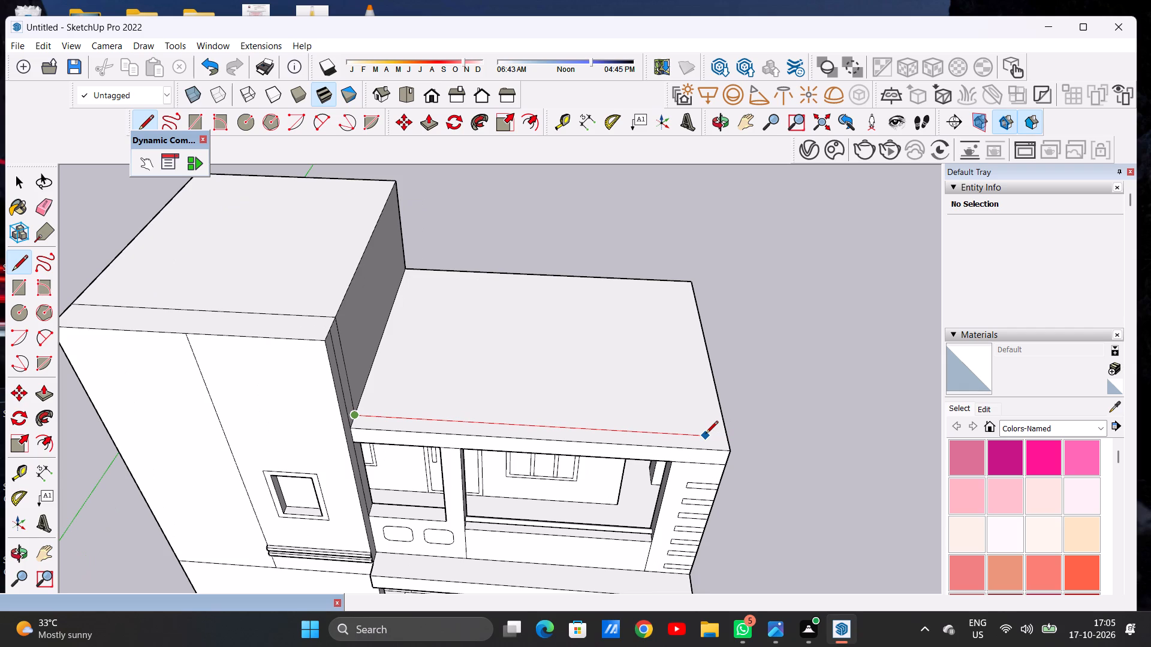
left_click(706, 434)
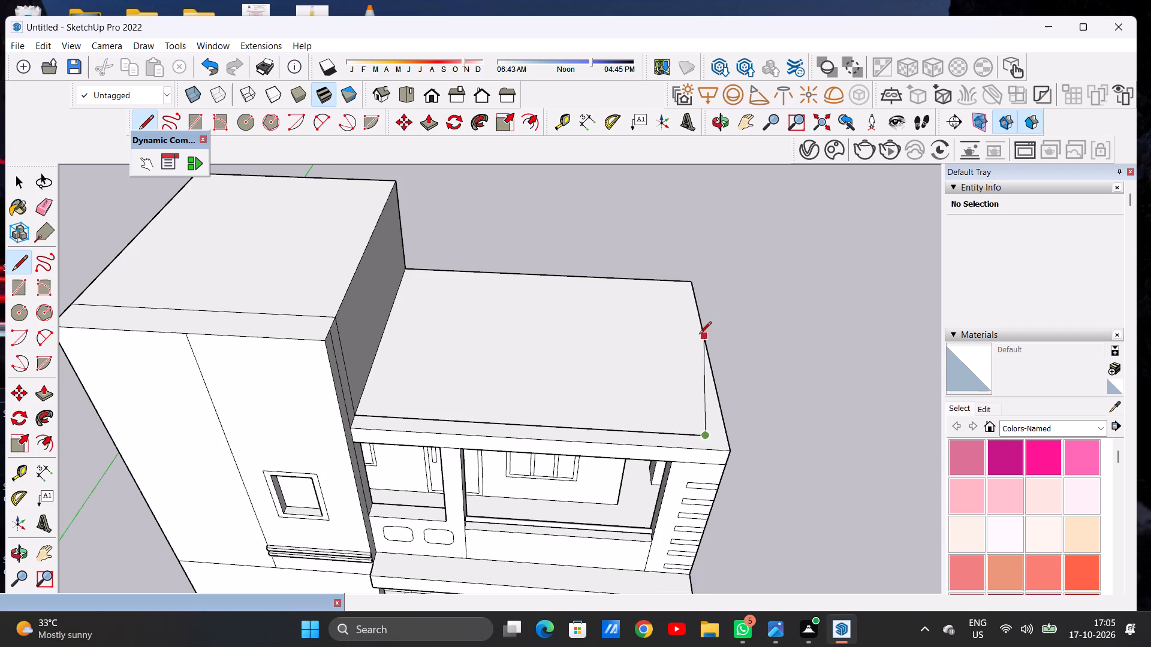
Continue the inset outline along the lower roof's outer side and rear edges, ending at the raised block's wall.
scroll(681, 310, "up", 5)
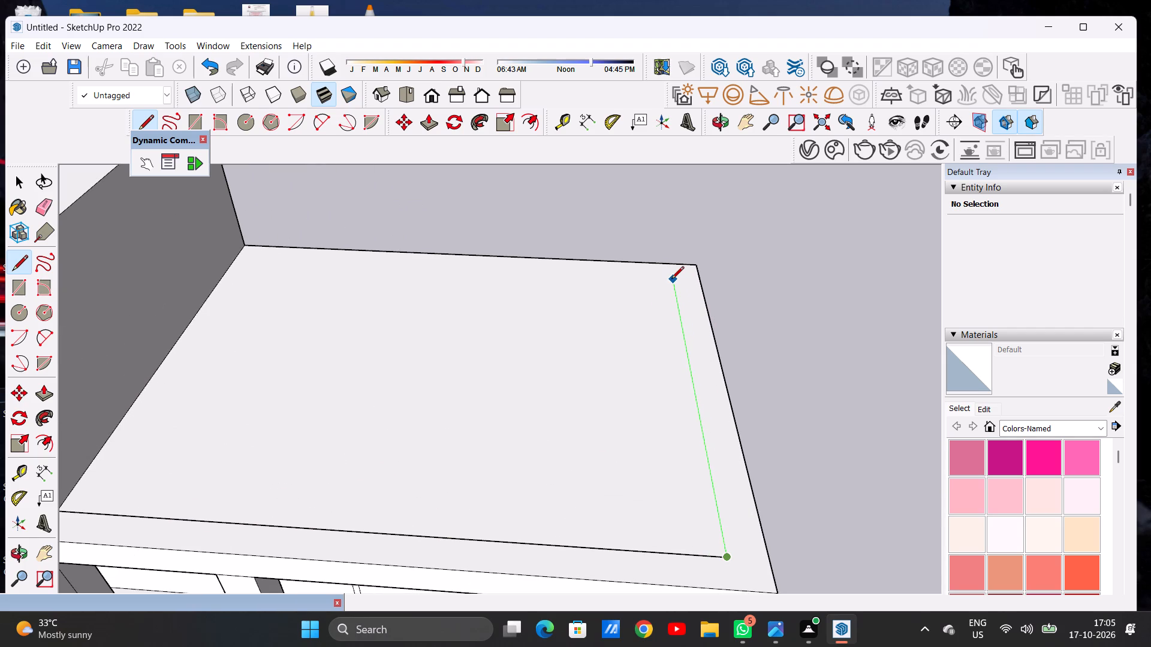
scroll(676, 343, "down", 11)
middle_click_drag(588, 322, 420, 322)
scroll(420, 322, "up", 1)
scroll(525, 340, "down", 6)
scroll(630, 349, "up", 13)
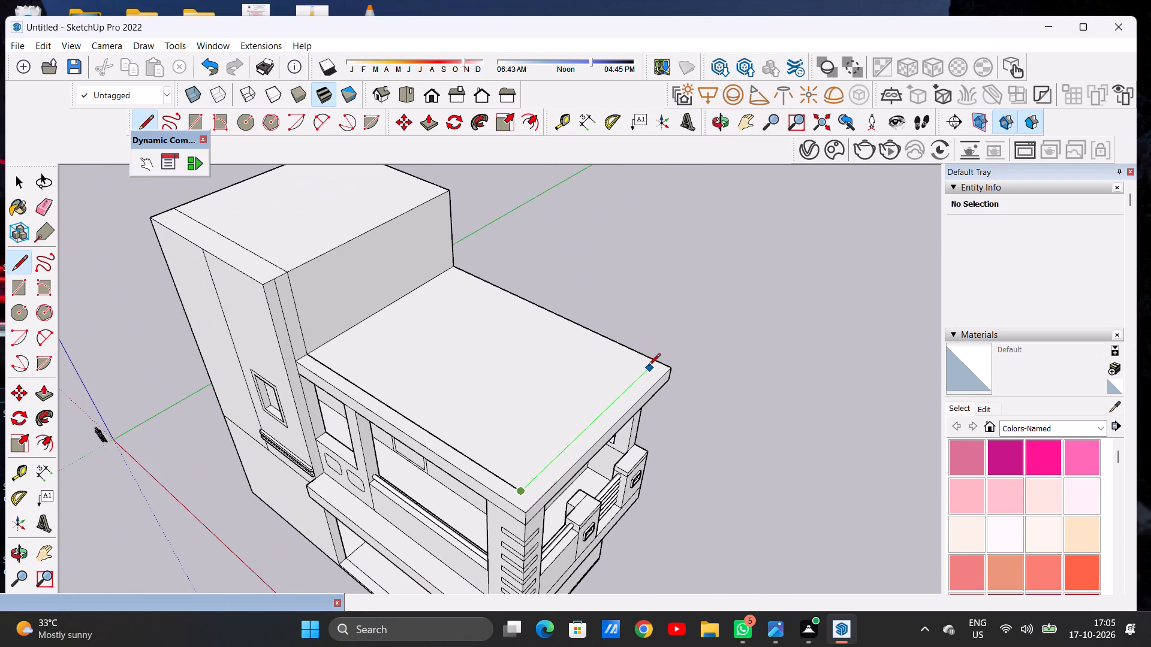
left_click(647, 368)
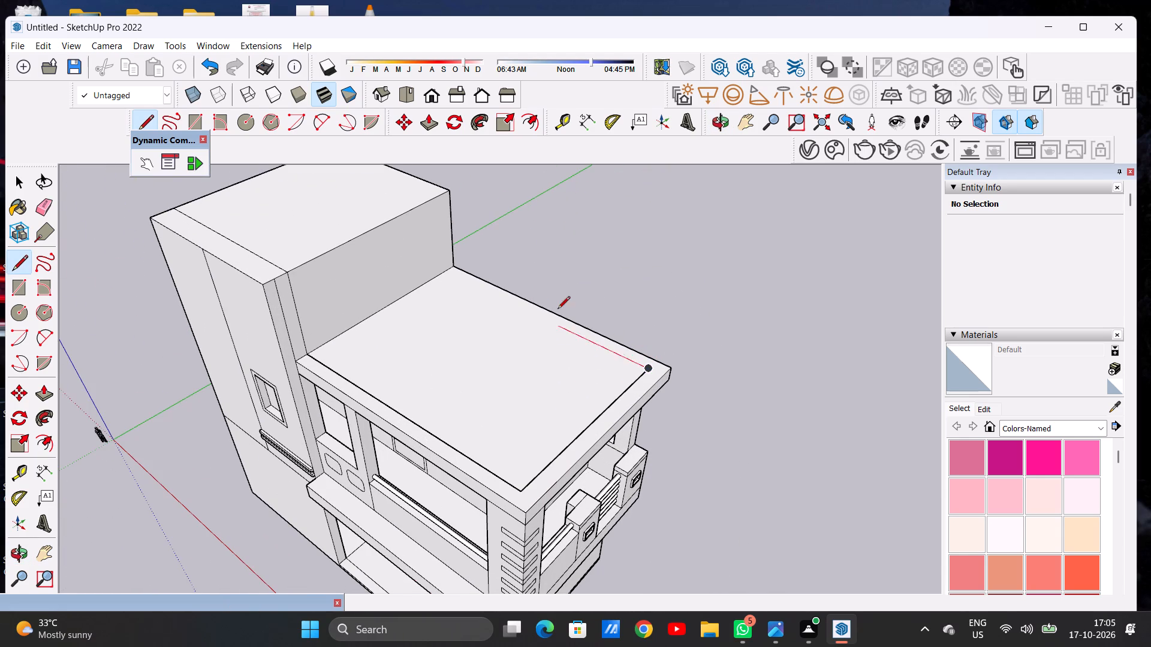
left_click(443, 273)
key("space")
Examine the inset roof outline and the roof's front edge from above, the front and the side.
scroll(572, 343, "down", 4)
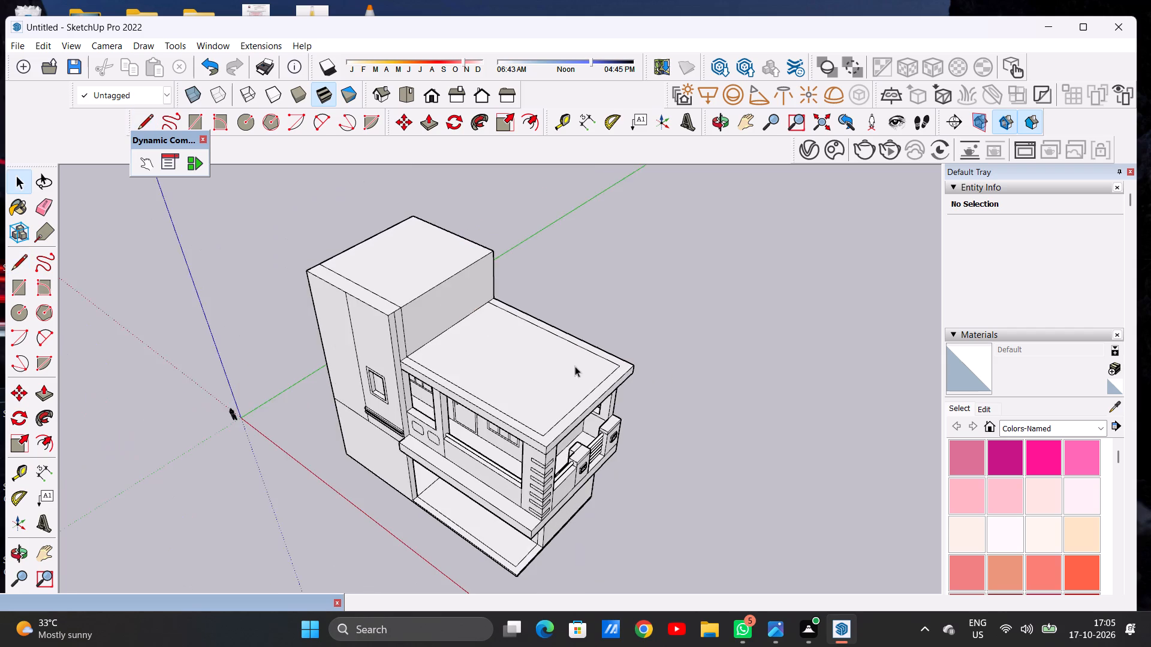
scroll(575, 366, "down", 7)
middle_click_drag(491, 374, 643, 284)
scroll(578, 344, "up", 6)
middle_click_drag(512, 359, 520, 364)
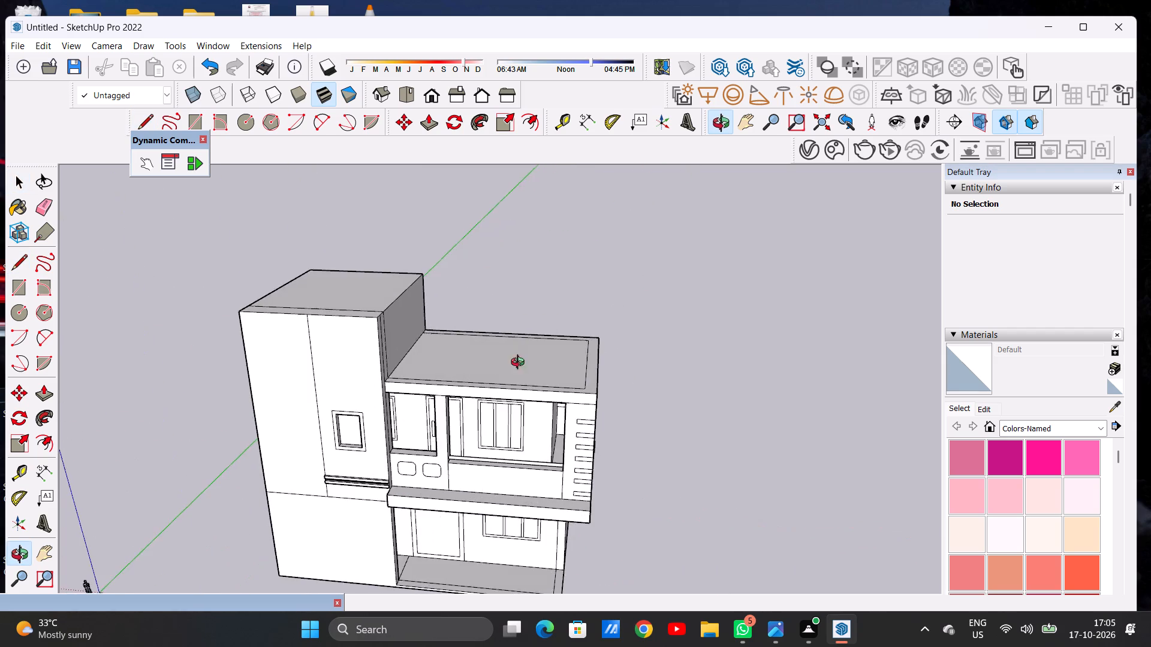
middle_click_drag(520, 364, 558, 437)
scroll(577, 407, "up", 3)
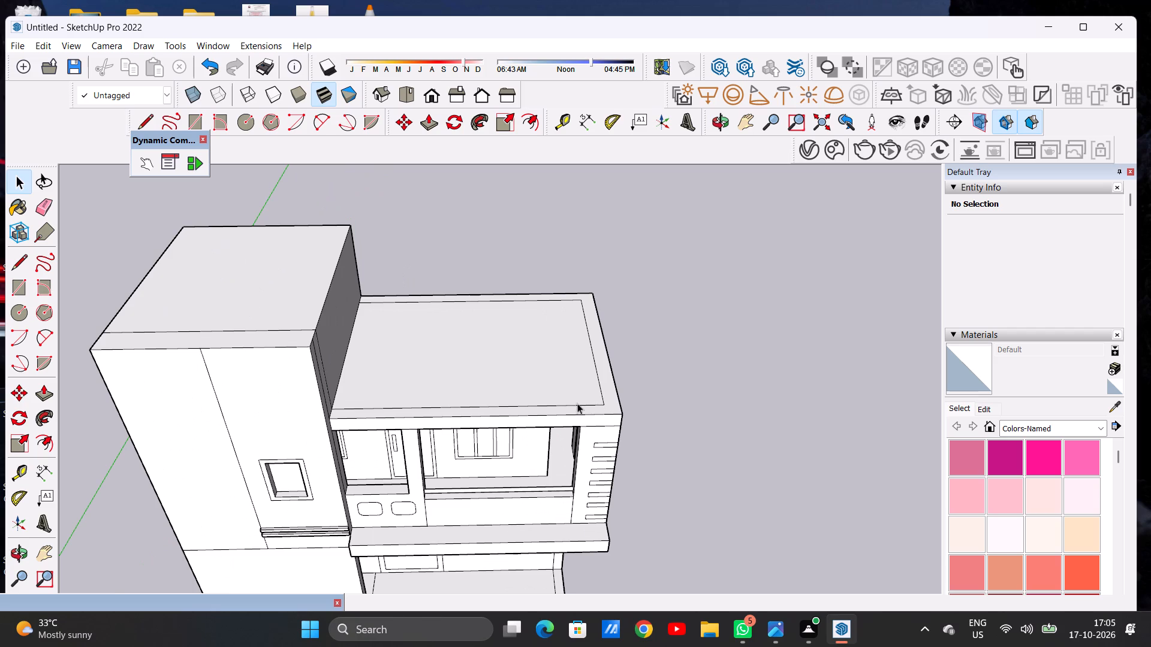
scroll(578, 371, "down", 5)
middle_click_drag(507, 439, 594, 361)
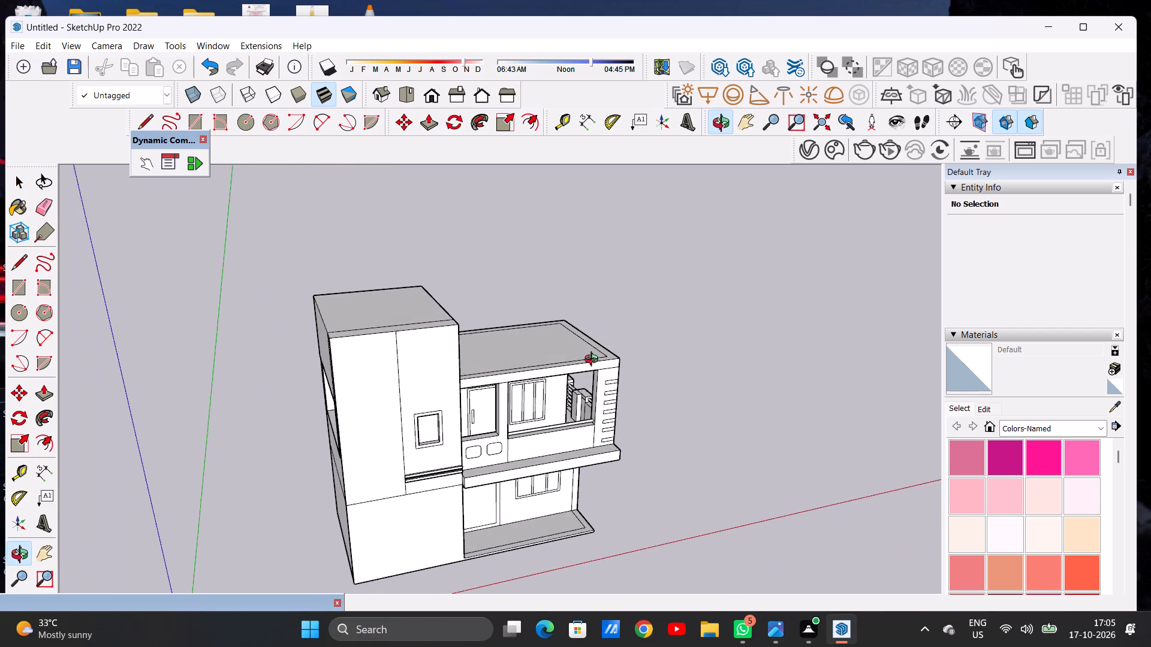
middle_click_drag(594, 361, 593, 334)
scroll(602, 355, "up", 2)
scroll(604, 356, "down", 1)
scroll(604, 358, "up", 1)
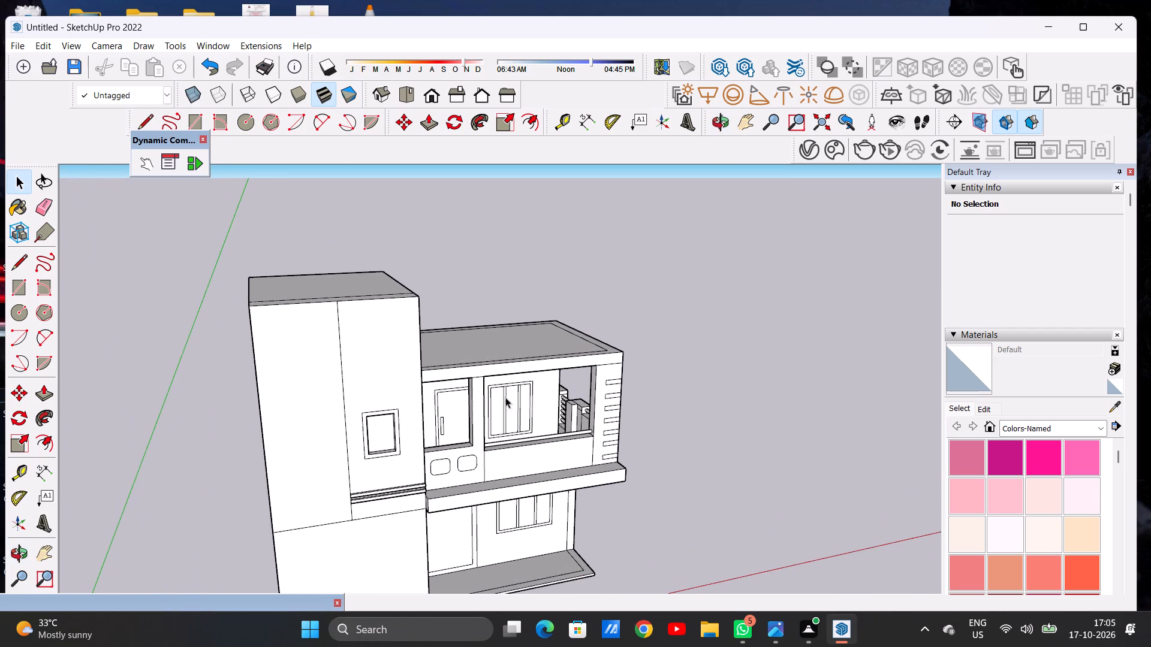
middle_click_drag(469, 402, 565, 405)
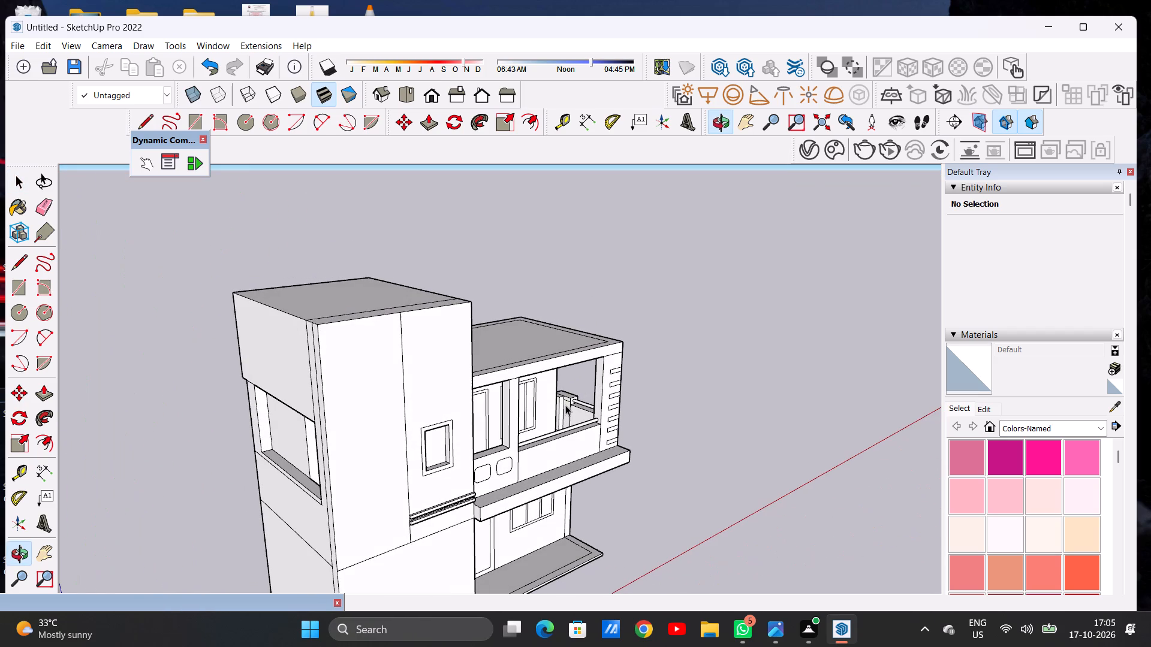
Push/Pull the lower roof's front edge face outward to form an overhang above the balcony.
scroll(484, 383, "down", 1)
scroll(481, 380, "up", 11)
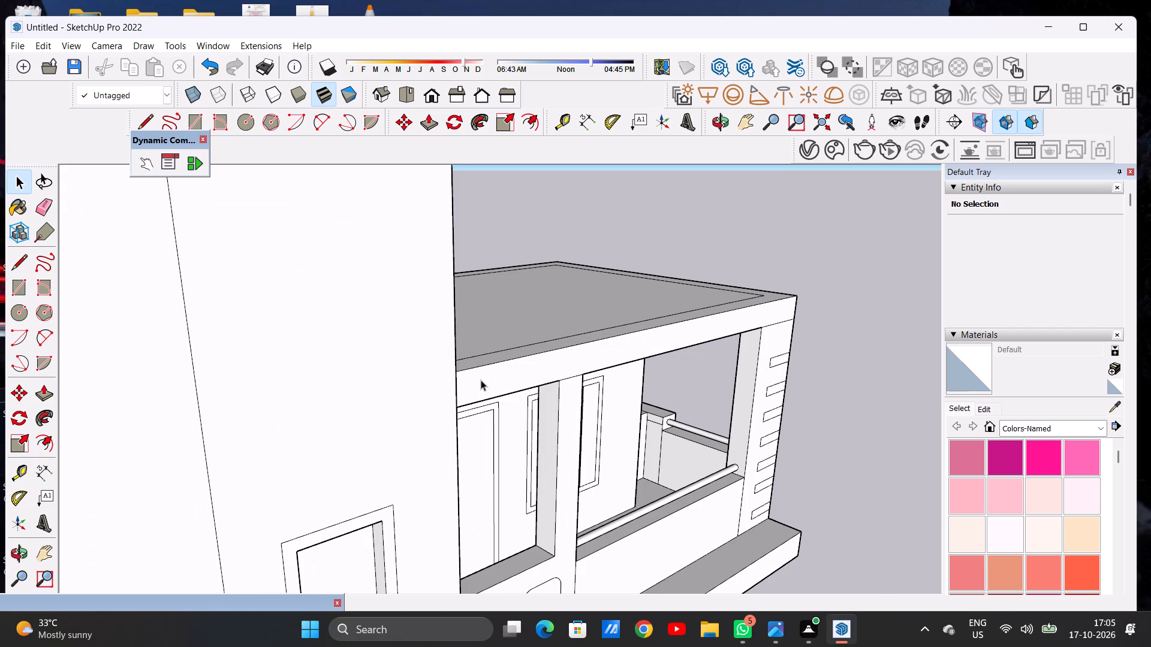
key("p")
scroll(481, 380, "up", 5)
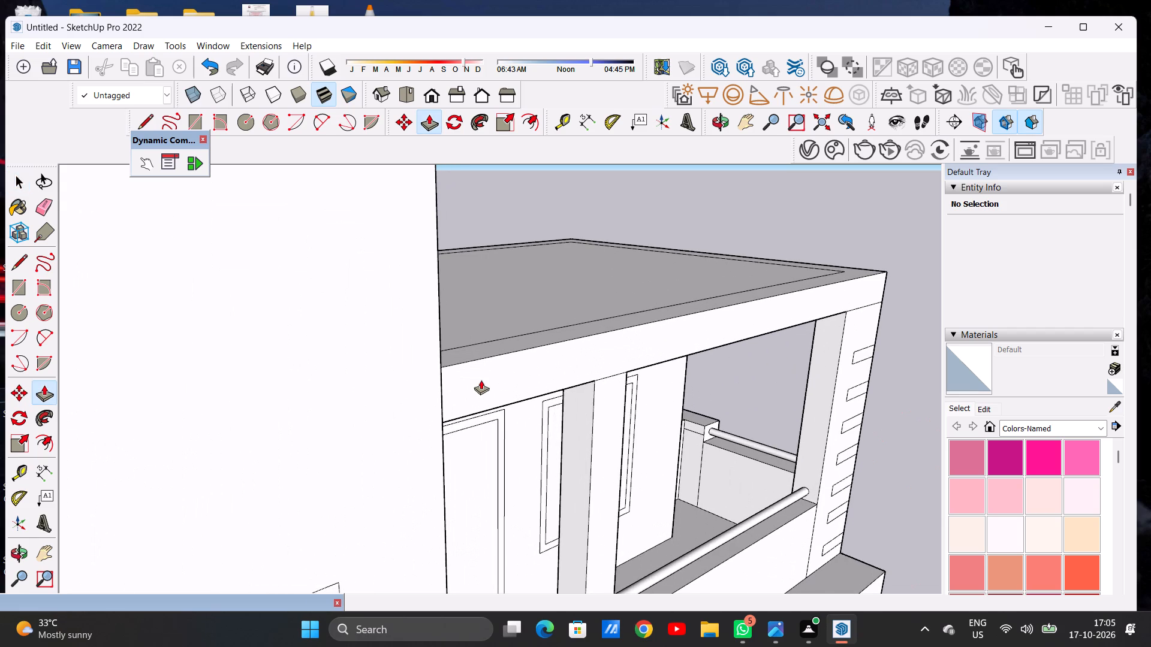
left_click(481, 380)
key("space")
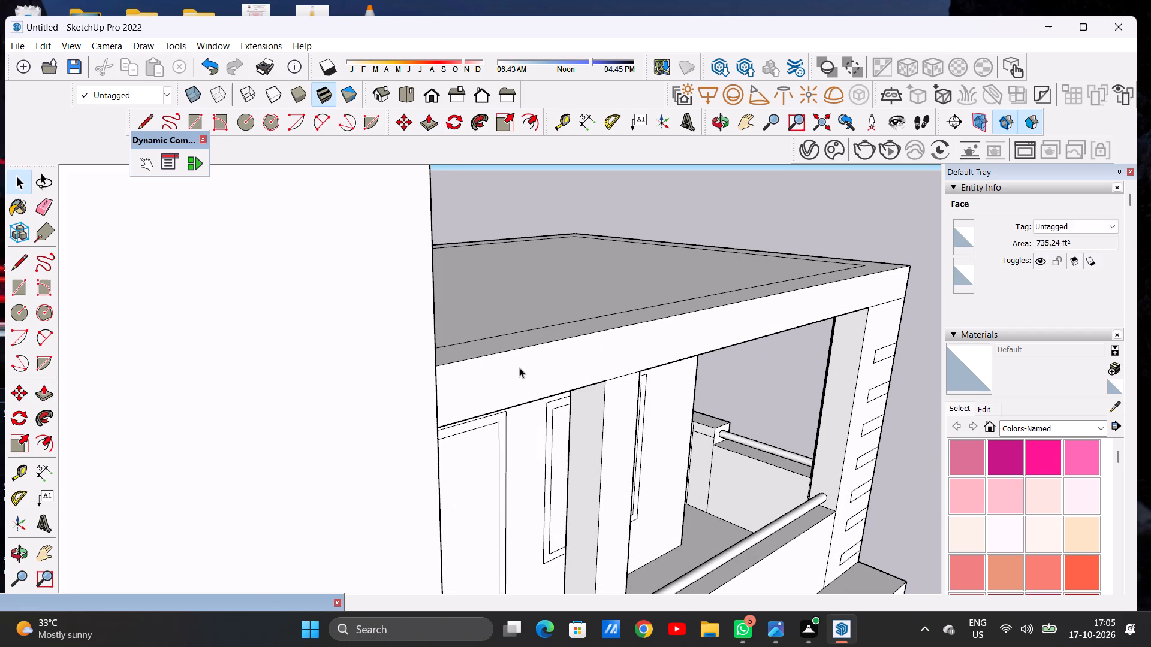
key("p")
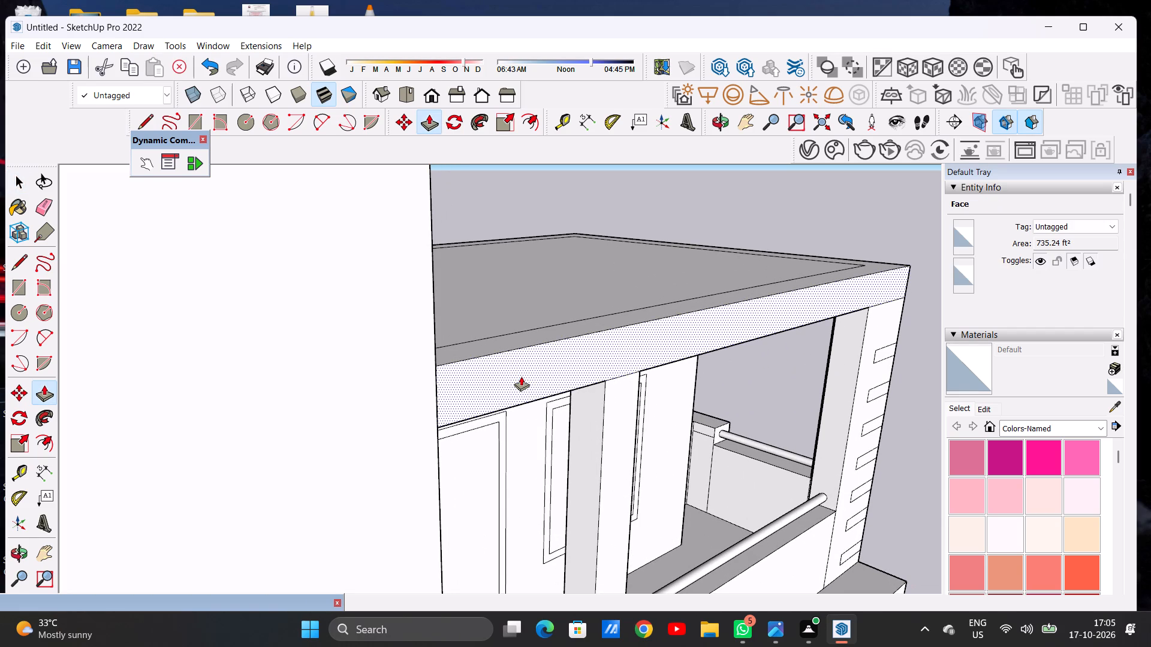
left_click(521, 376)
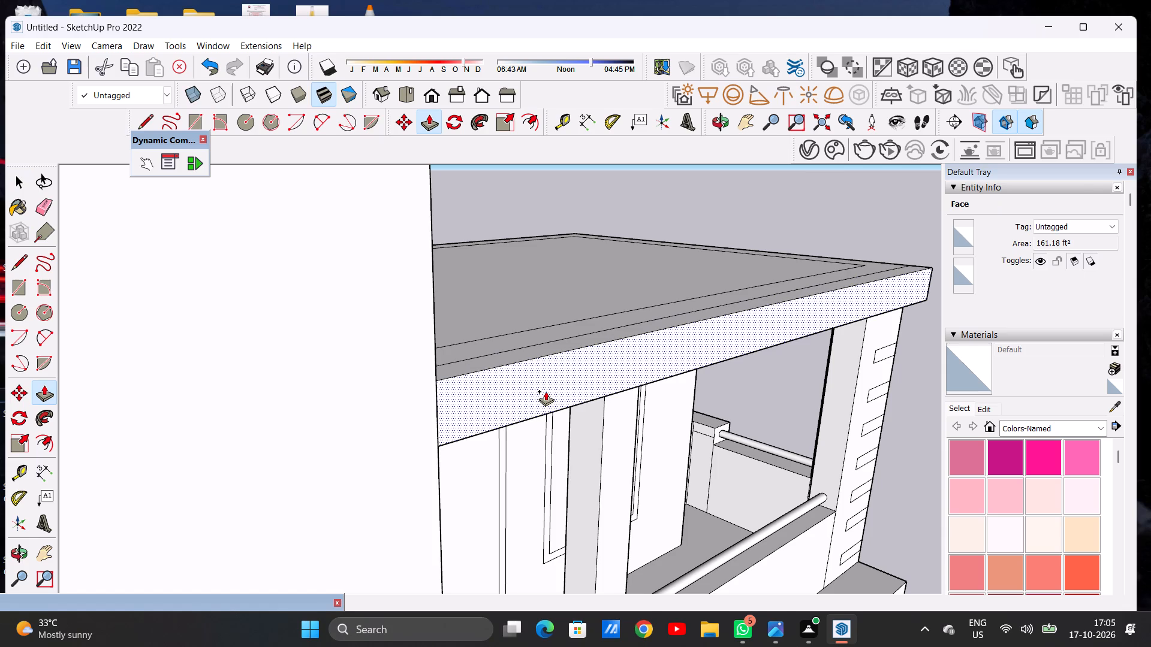
left_click(546, 391)
Push/Pull the overhang's front face slightly further out, flush with the front face of the tower block.
scroll(472, 367, "down", 3)
scroll(472, 367, "up", 1)
scroll(472, 367, "down", 11)
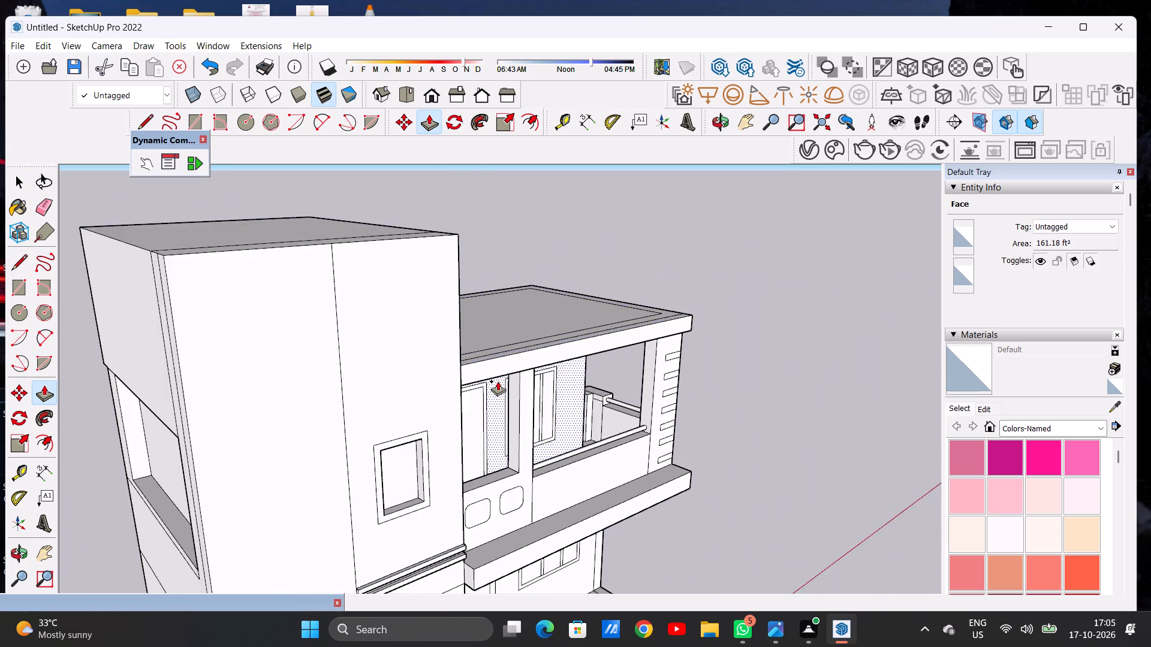
middle_click_drag(494, 382, 345, 388)
scroll(384, 359, "down", 6)
scroll(364, 364, "up", 7)
middle_click_drag(357, 359, 280, 356)
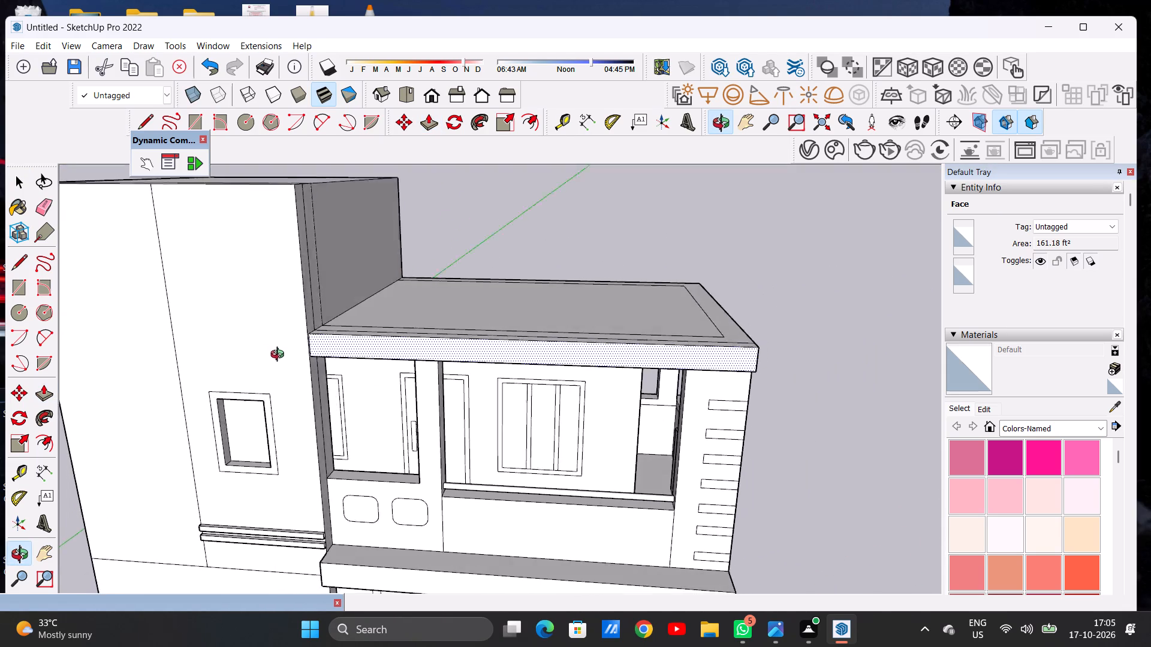
middle_click_drag(280, 356, 263, 350)
scroll(338, 339, "up", 11)
left_click(284, 325)
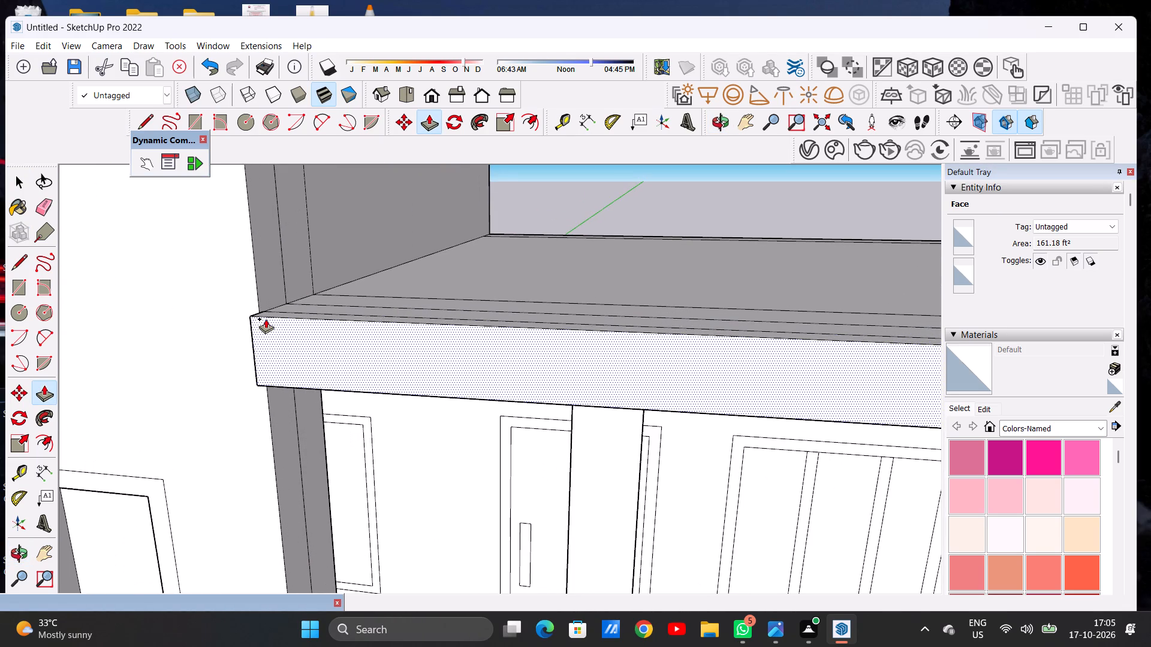
key("space")
key("p")
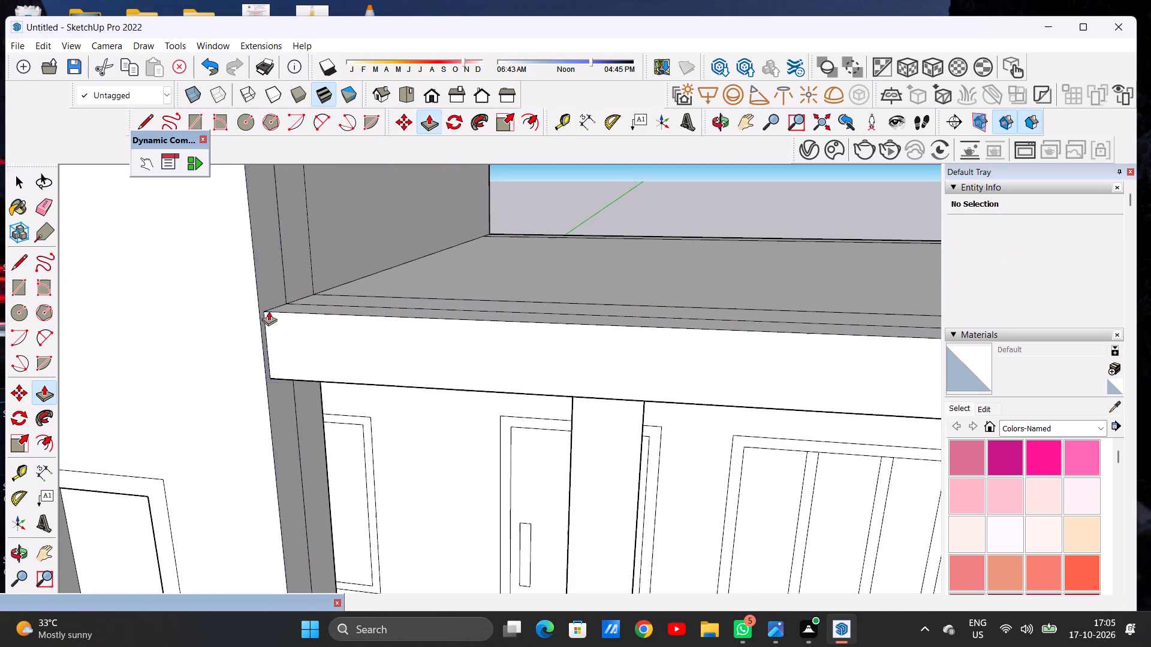
left_click(281, 328)
left_click(263, 316)
key("space")
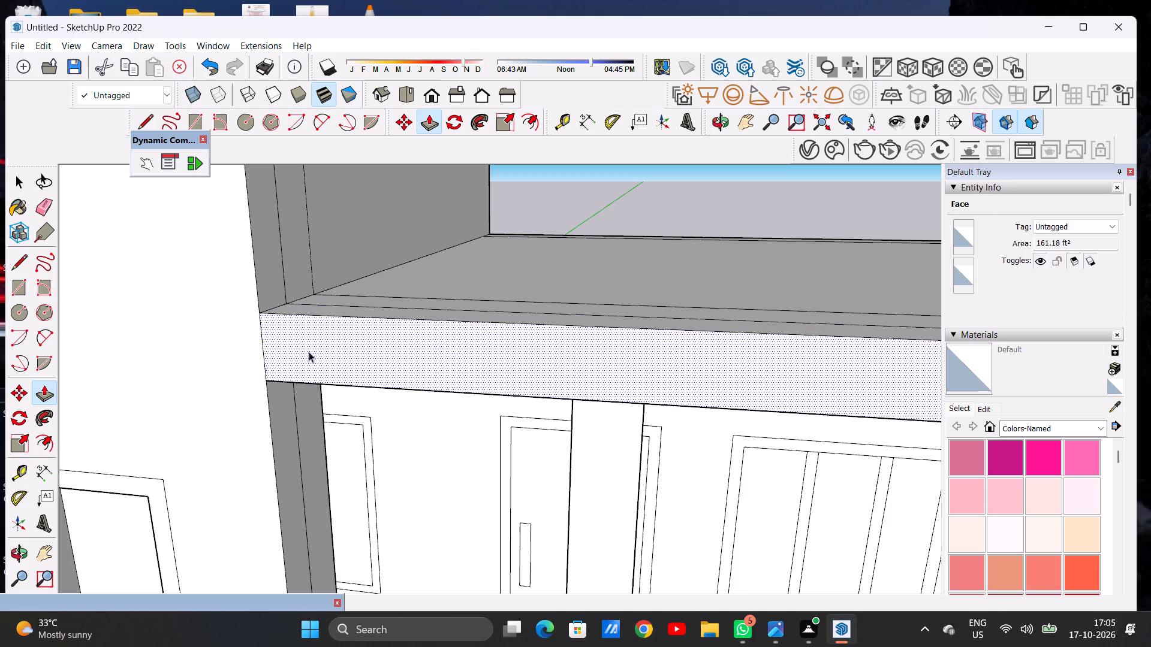
Inspect the extended roof overhang and its outer corner from the front, side and below.
scroll(434, 386, "down", 20)
scroll(434, 386, "down", 1)
scroll(608, 379, "up", 3)
scroll(616, 379, "down", 1)
scroll(617, 379, "up", 1)
middle_click_drag(632, 379, 552, 377)
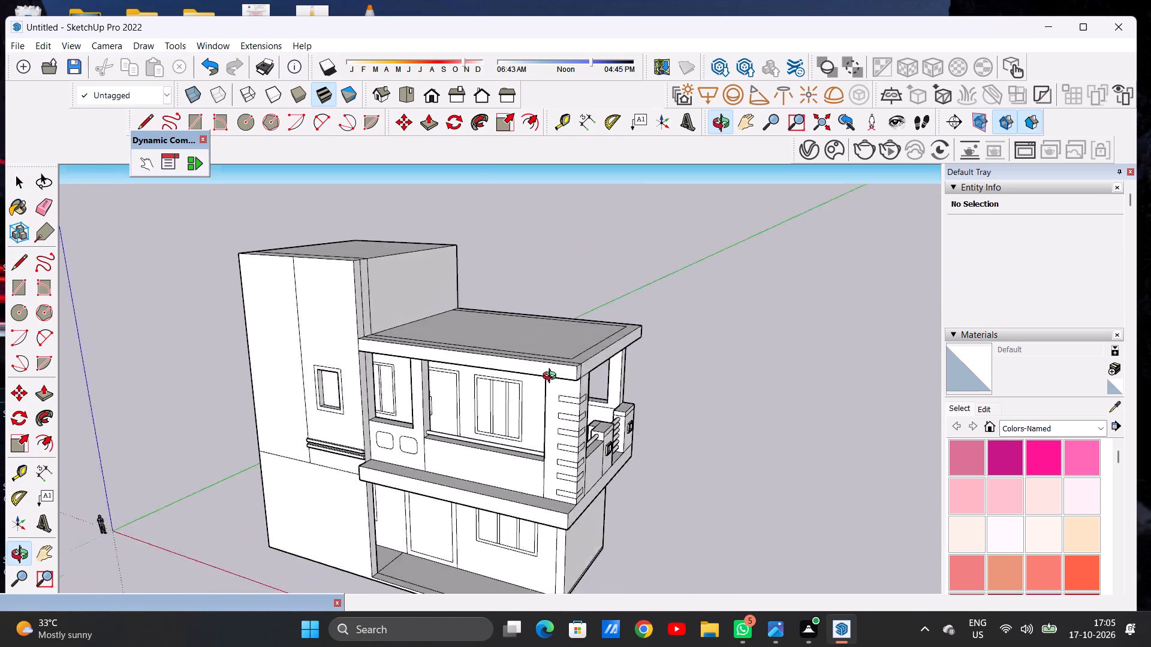
middle_click_drag(552, 377, 493, 376)
scroll(561, 373, "up", 5)
middle_click_drag(531, 375, 551, 427)
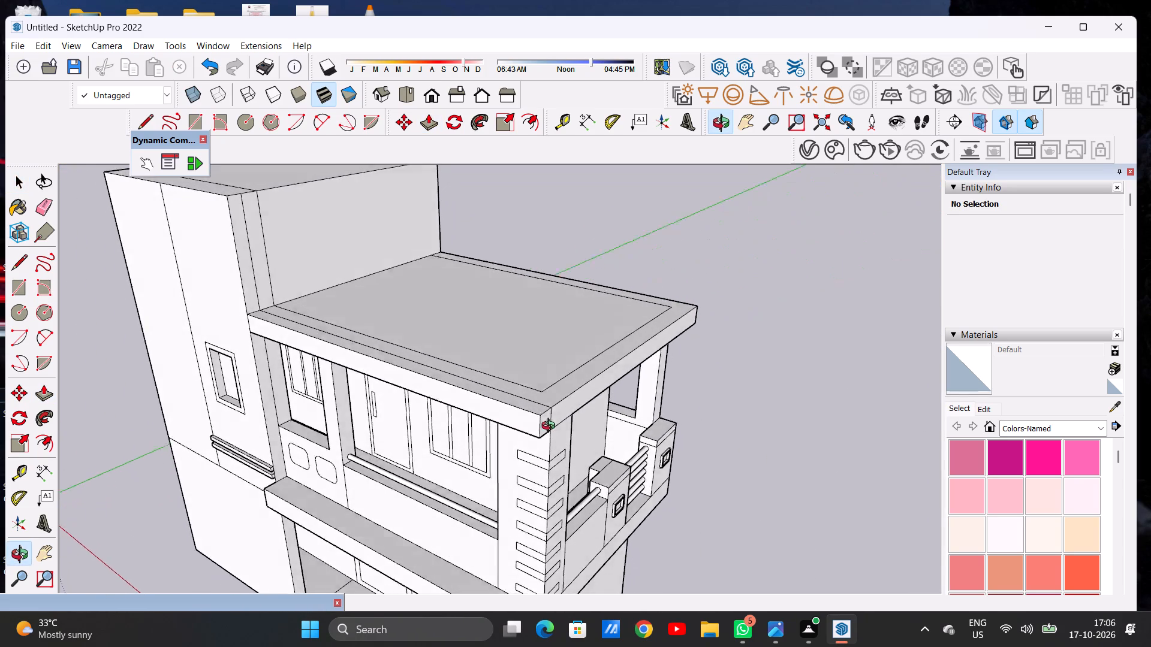
middle_click_drag(551, 427, 553, 432)
scroll(565, 439, "up", 9)
scroll(553, 403, "down", 13)
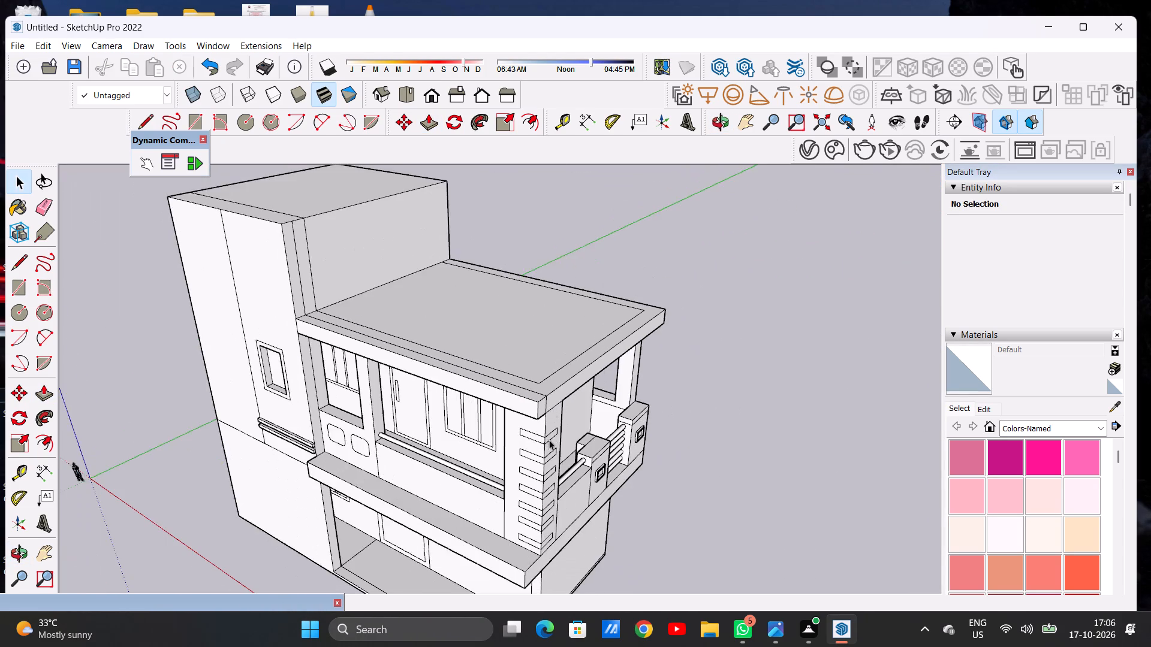
middle_click_drag(546, 438, 625, 288)
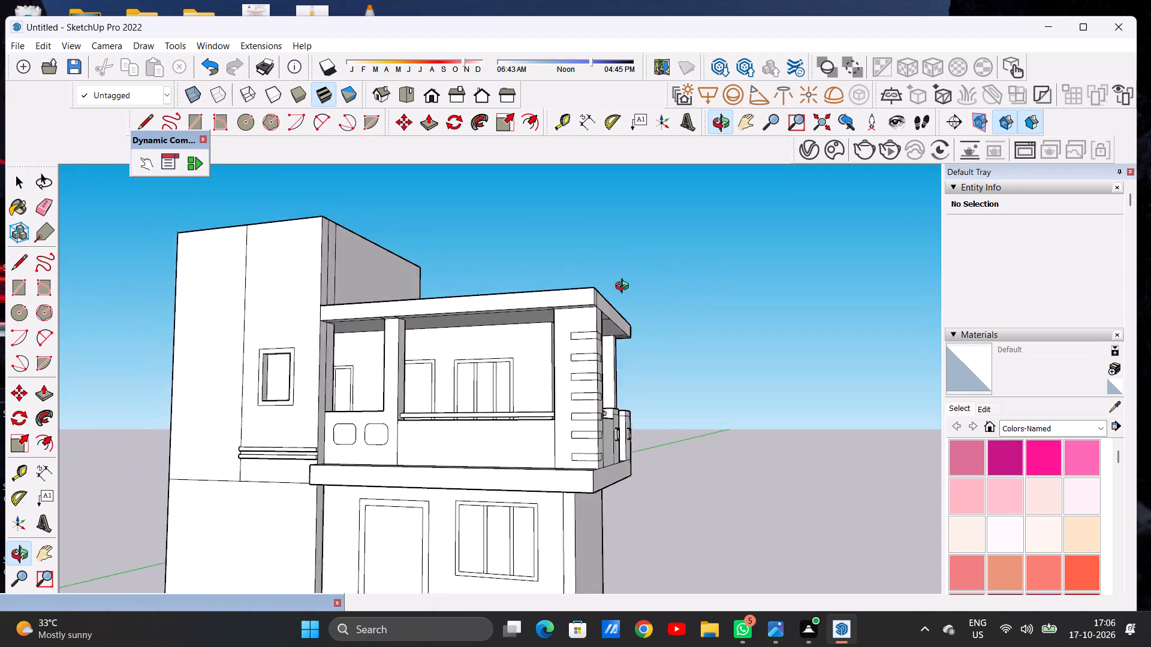
Inspect the roof overhang and its outer corner above the slatted pillar from the front, side and below.
middle_click_drag(625, 288, 528, 335)
scroll(571, 342, "up", 5)
middle_click_drag(526, 366, 541, 419)
scroll(496, 389, "up", 7)
scroll(519, 353, "down", 6)
middle_click_drag(508, 369, 668, 361)
middle_click_drag(668, 361, 588, 286)
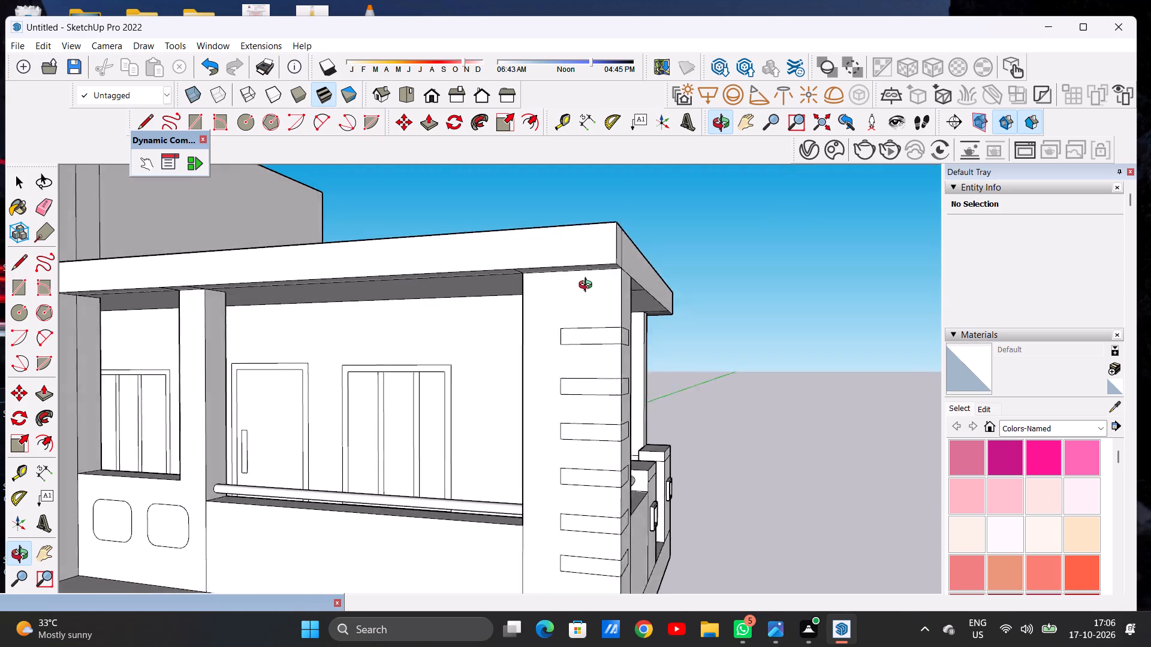
middle_click_drag(588, 286, 691, 343)
middle_click_drag(716, 324, 463, 324)
scroll(411, 320, "up", 7)
scroll(454, 361, "down", 3)
scroll(464, 367, "up", 2)
scroll(466, 368, "down", 6)
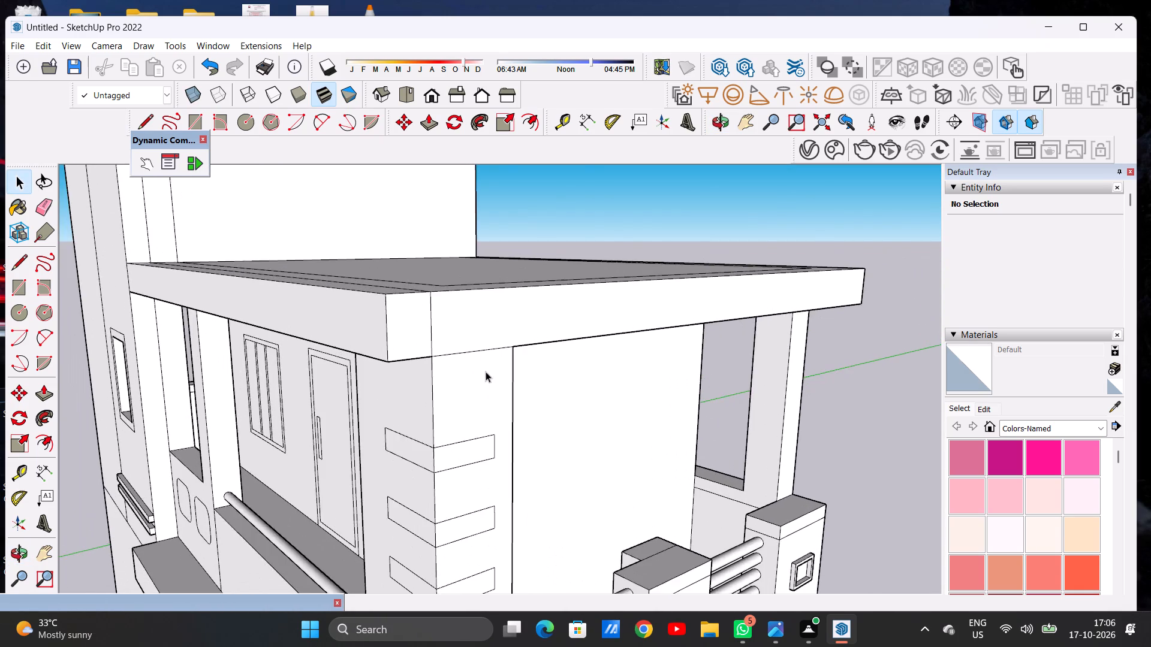
scroll(486, 371, "down", 9)
middle_click_drag(436, 373, 602, 389)
scroll(544, 419, "down", 7)
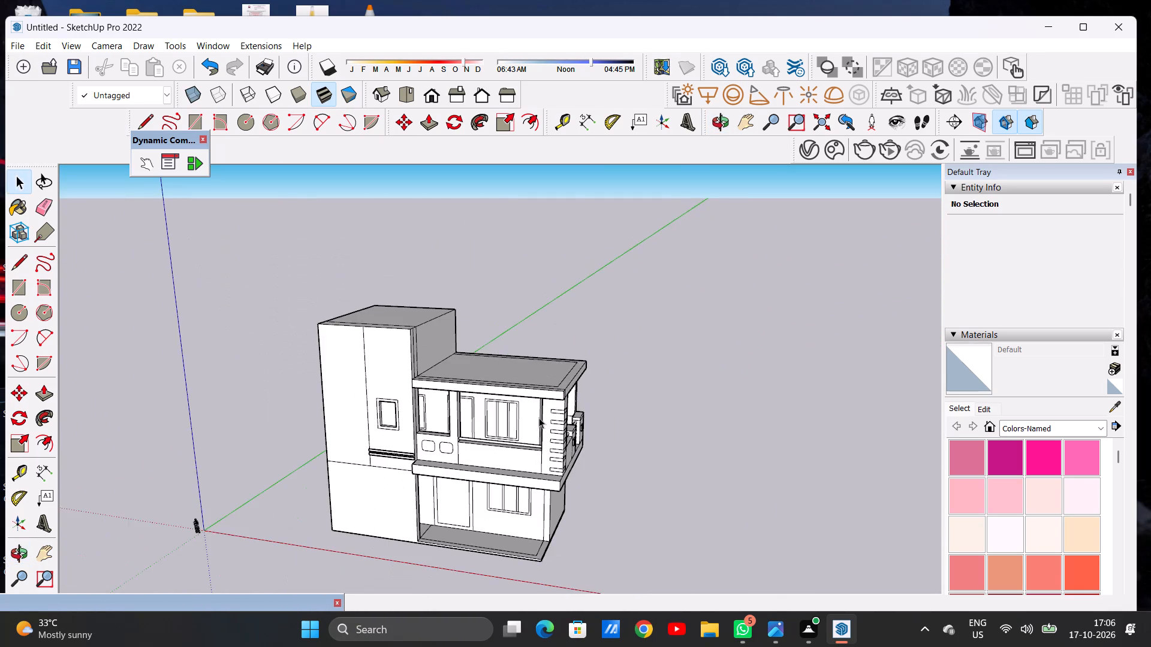
Examine the lower roof's inset border lines and front strip from above.
middle_click_drag(536, 410, 606, 477)
scroll(534, 352, "up", 5)
scroll(600, 366, "down", 6)
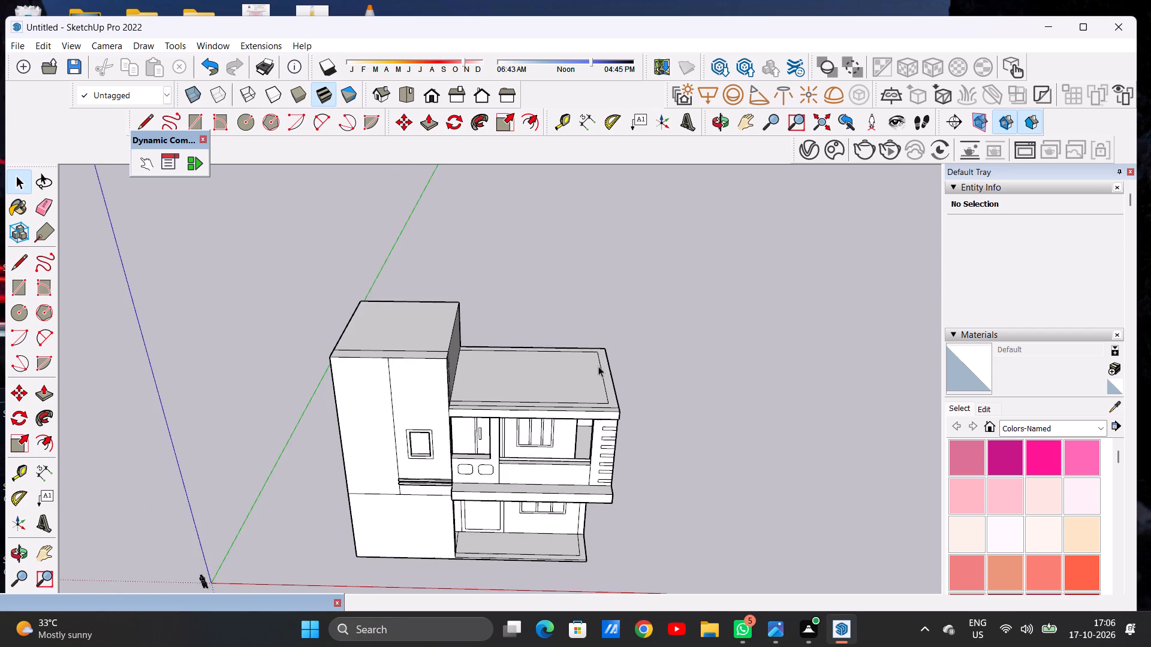
middle_click_drag(565, 353, 559, 379)
scroll(557, 401, "up", 6)
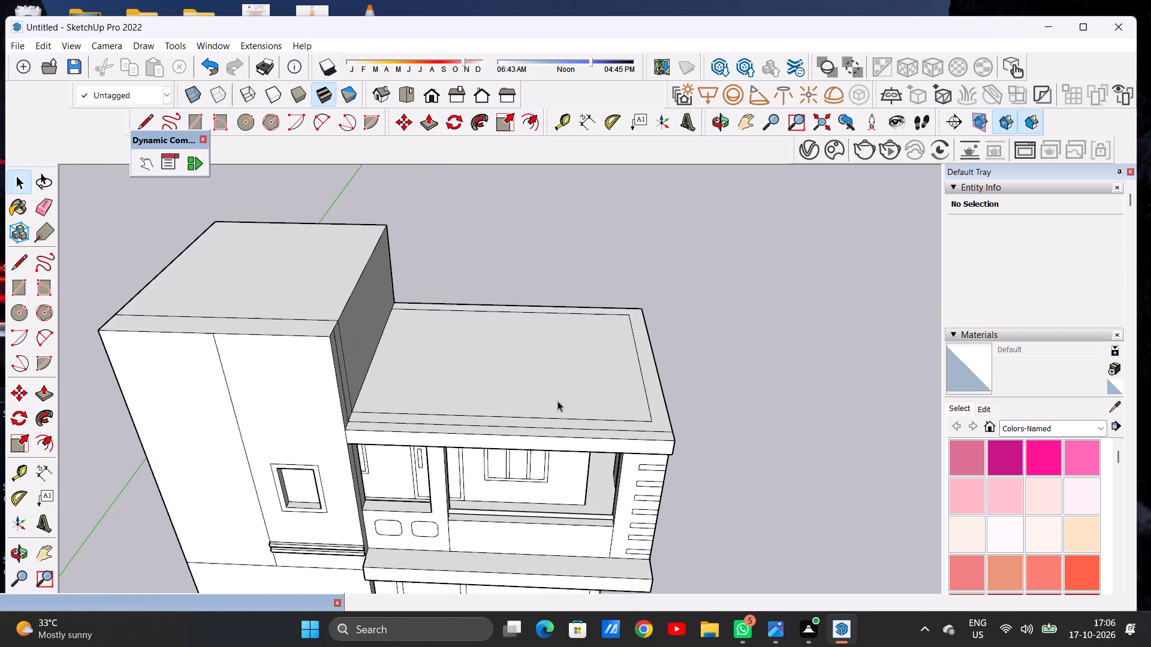
scroll(562, 414, "down", 3)
scroll(576, 447, "up", 3)
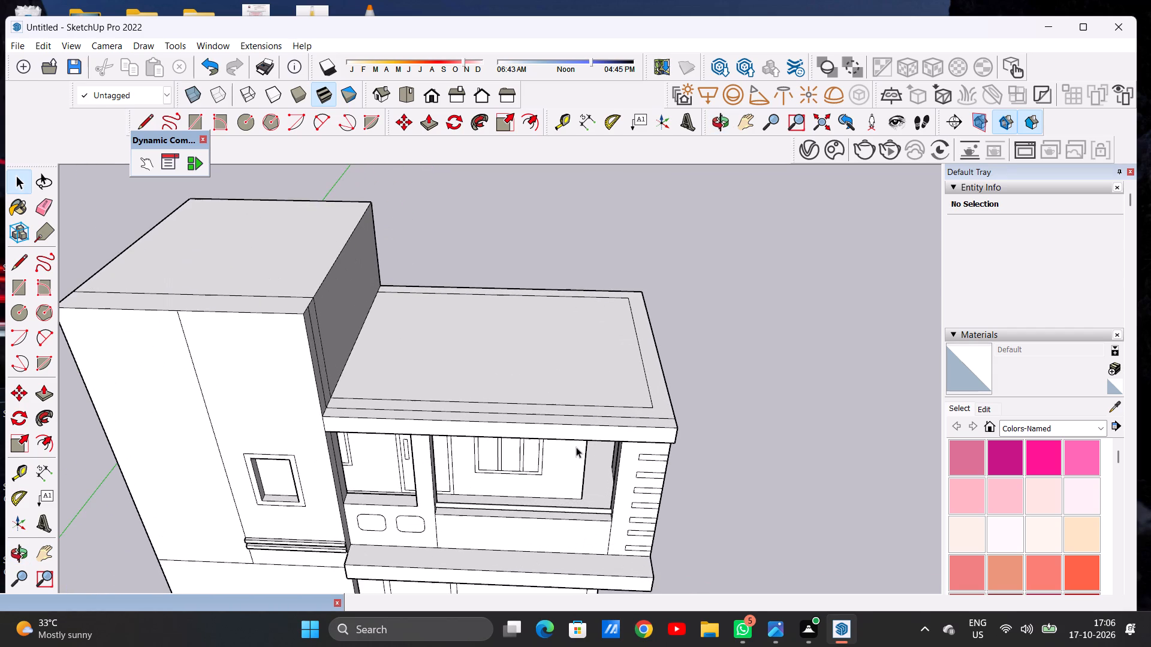
scroll(612, 437, "down", 3)
scroll(484, 428, "up", 1)
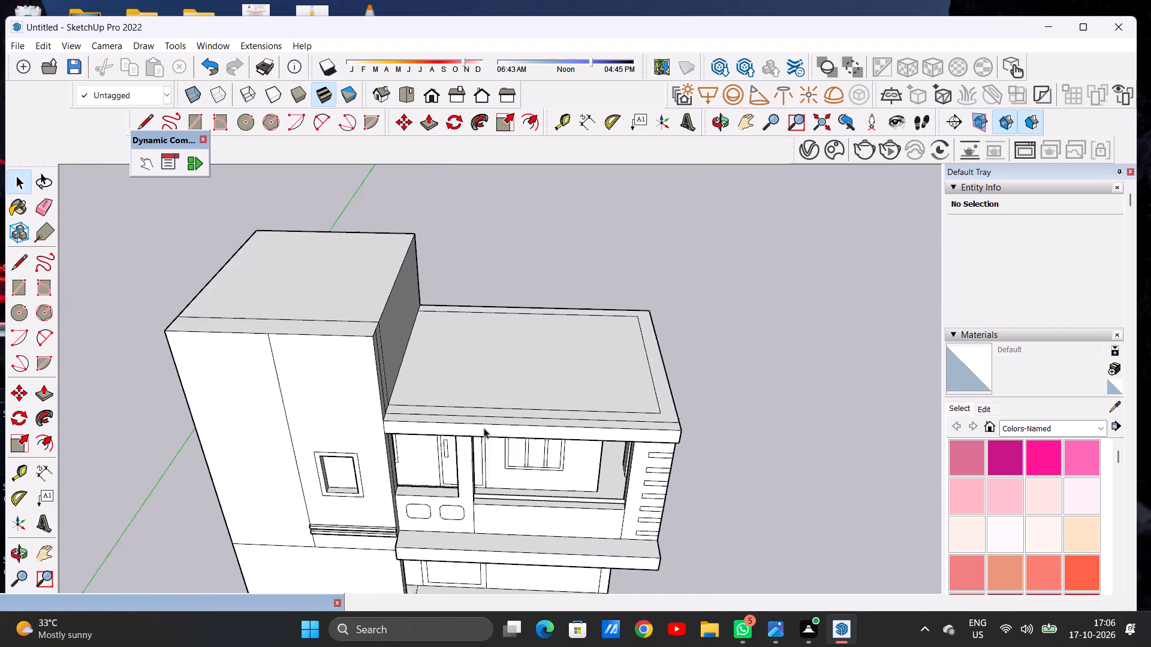
scroll(484, 428, "up", 2)
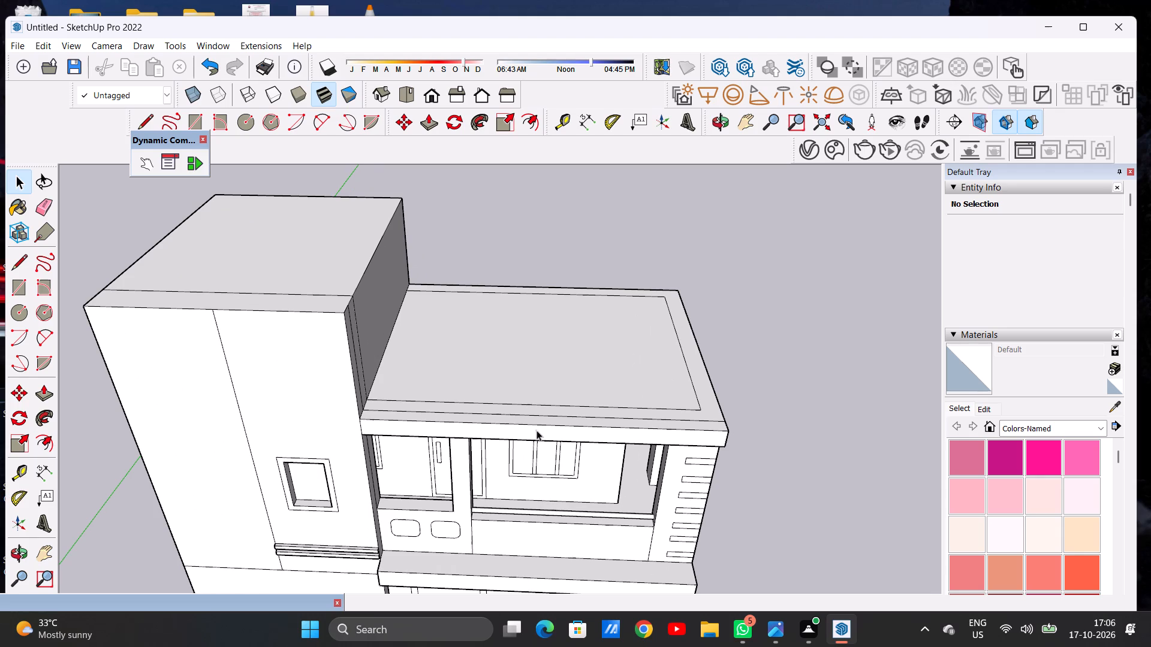
scroll(553, 425, "down", 1)
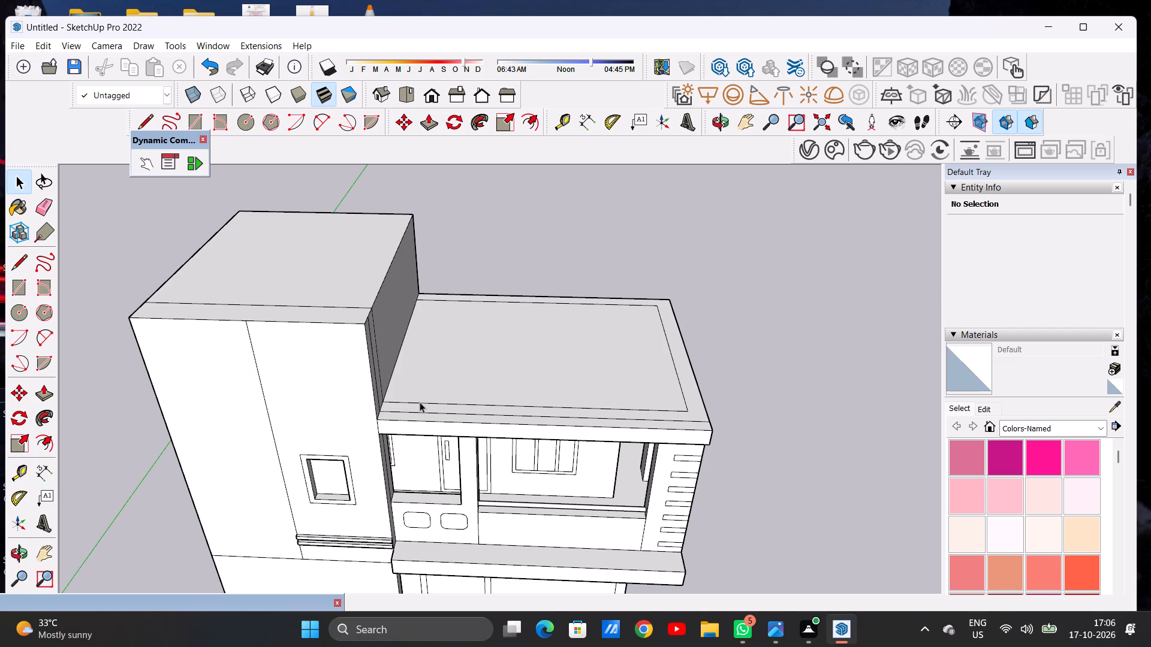
scroll(417, 400, "down", 3)
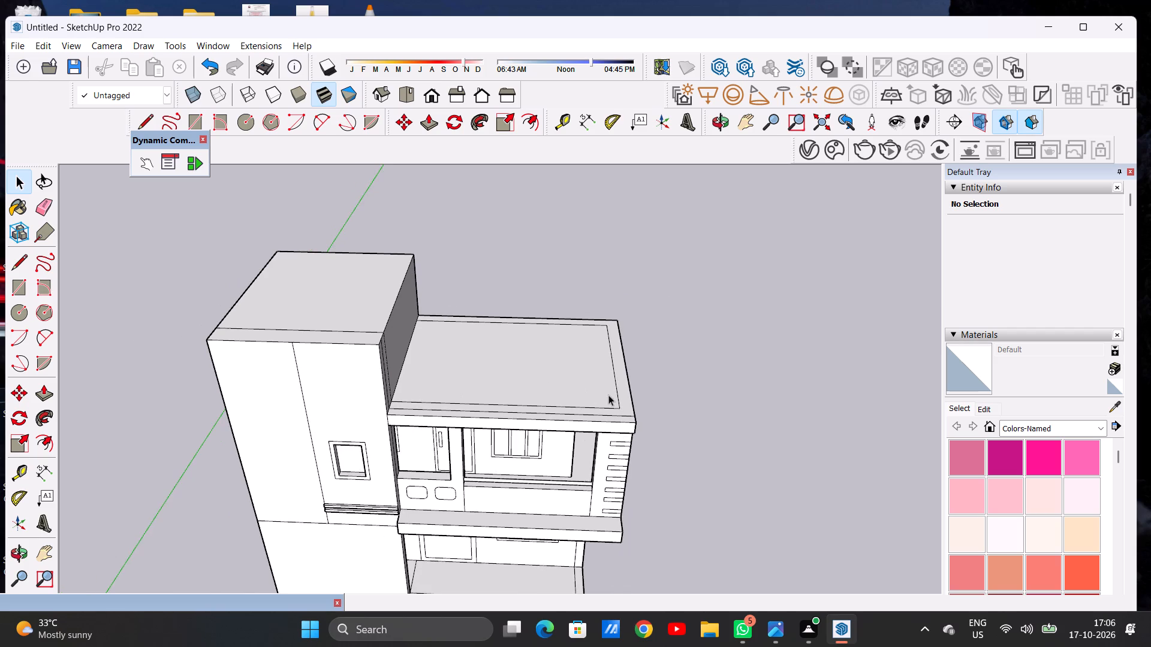
middle_click_drag(607, 396, 466, 409)
scroll(528, 346, "down", 6)
middle_click_drag(557, 359, 538, 458)
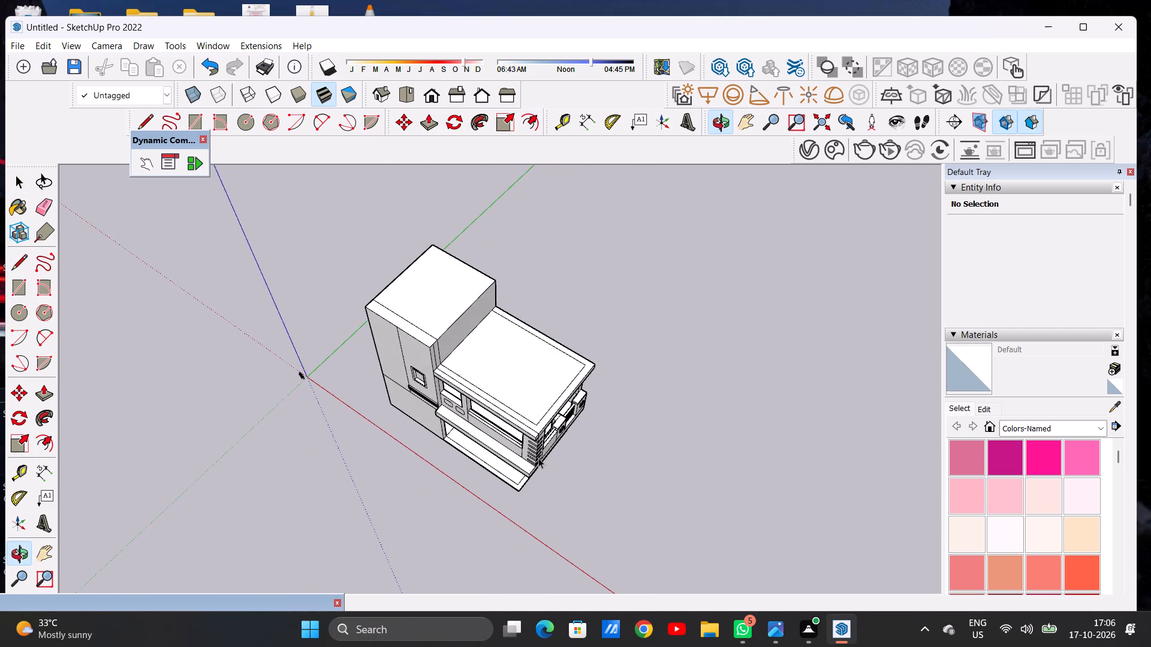
Erase the inset border line that runs along the lower roof's outer side, opposite the tower.
scroll(539, 445, "up", 9)
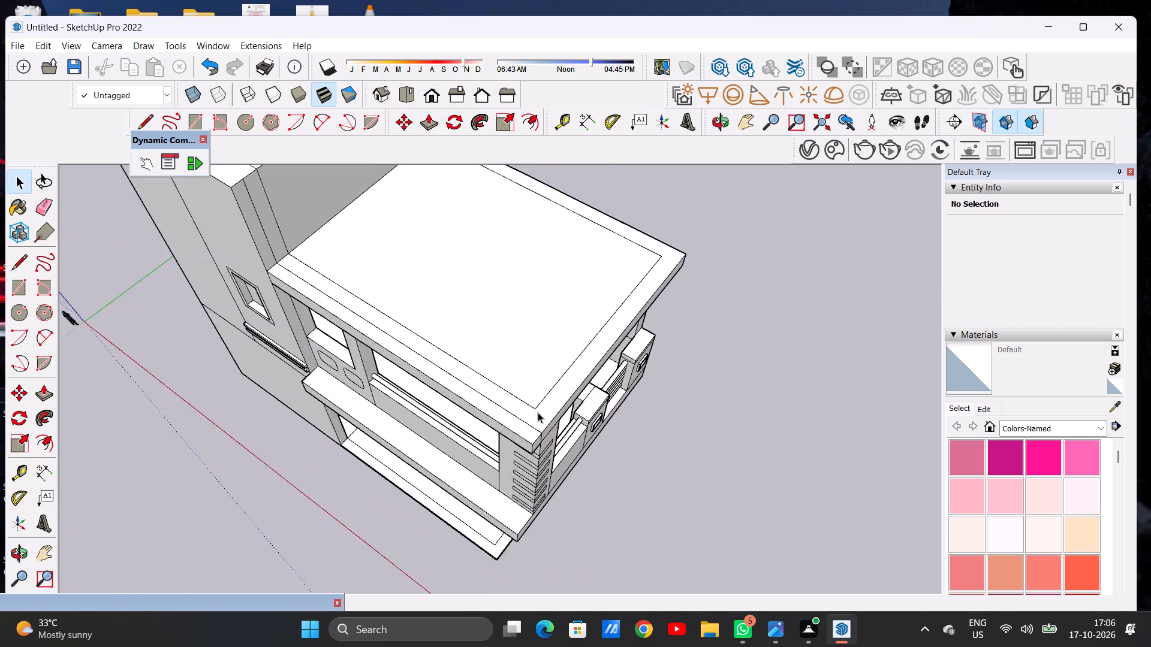
scroll(538, 412, "up", 5)
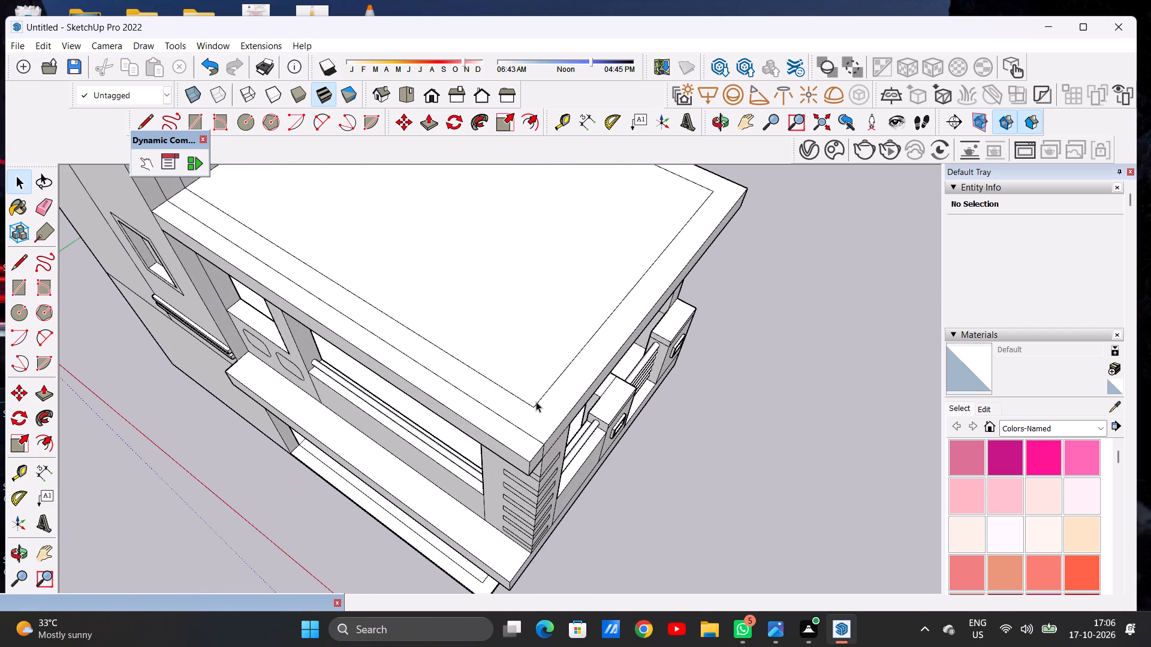
key("r")
key("space")
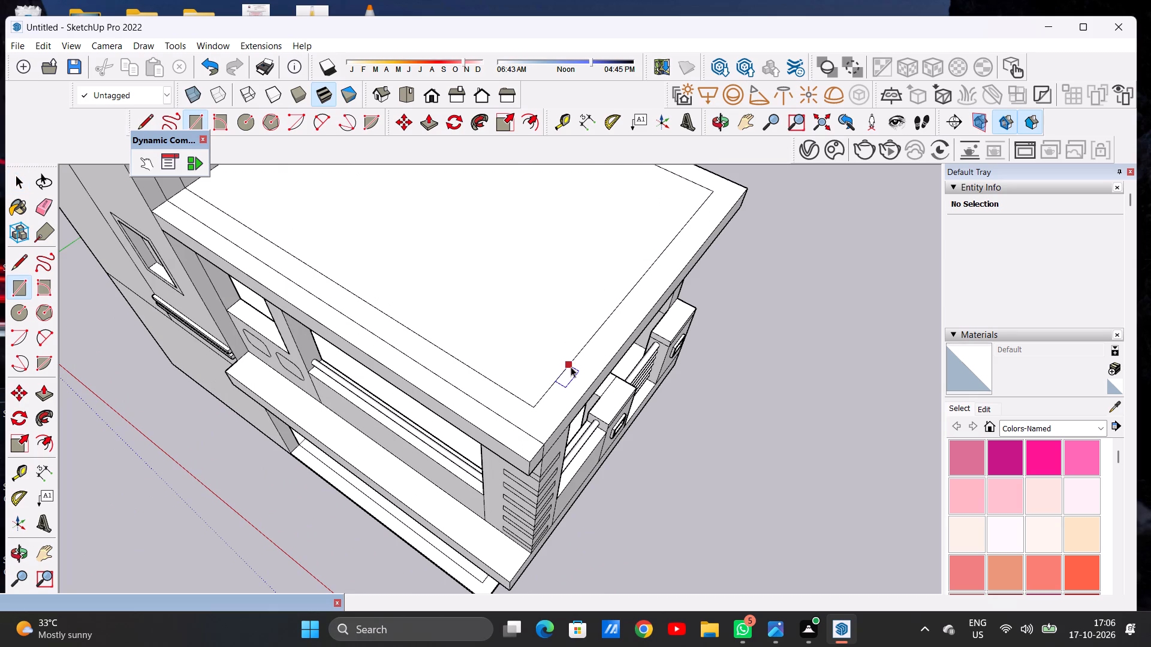
type("E")
left_click_drag(572, 358, 576, 367)
key("space")
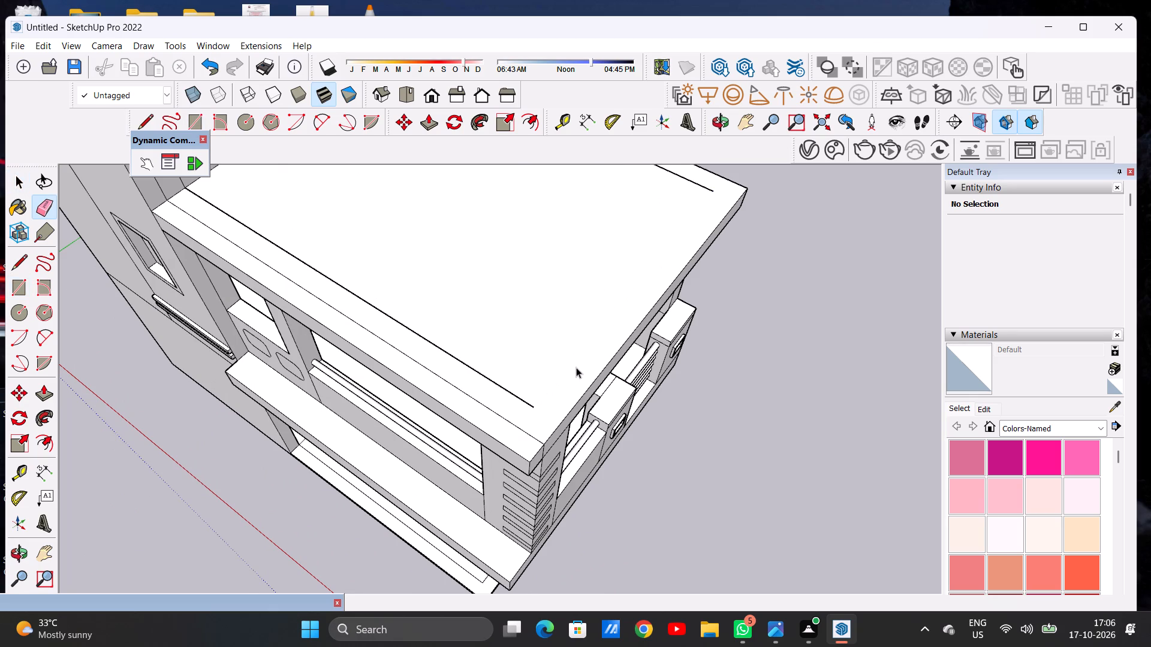
Extend the front inset line outward and redraw the side border line closer to the roof's outer edge, joining it to the rear inset line.
type("L")
scroll(501, 388, "down", 8)
scroll(519, 373, "up", 5)
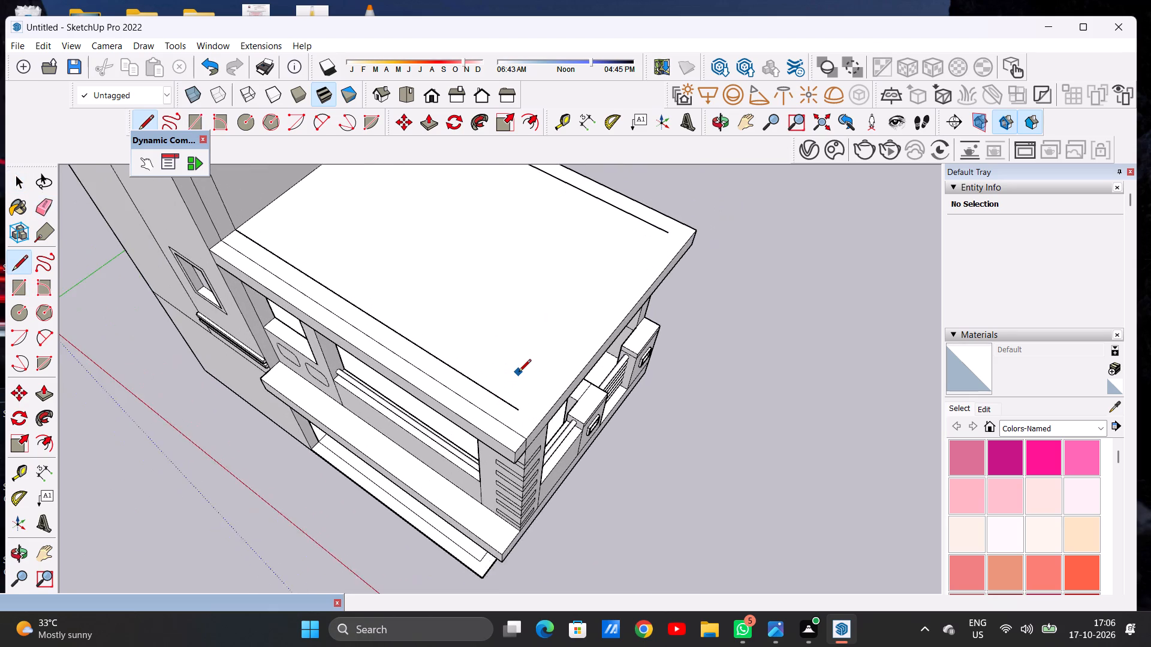
left_click(520, 415)
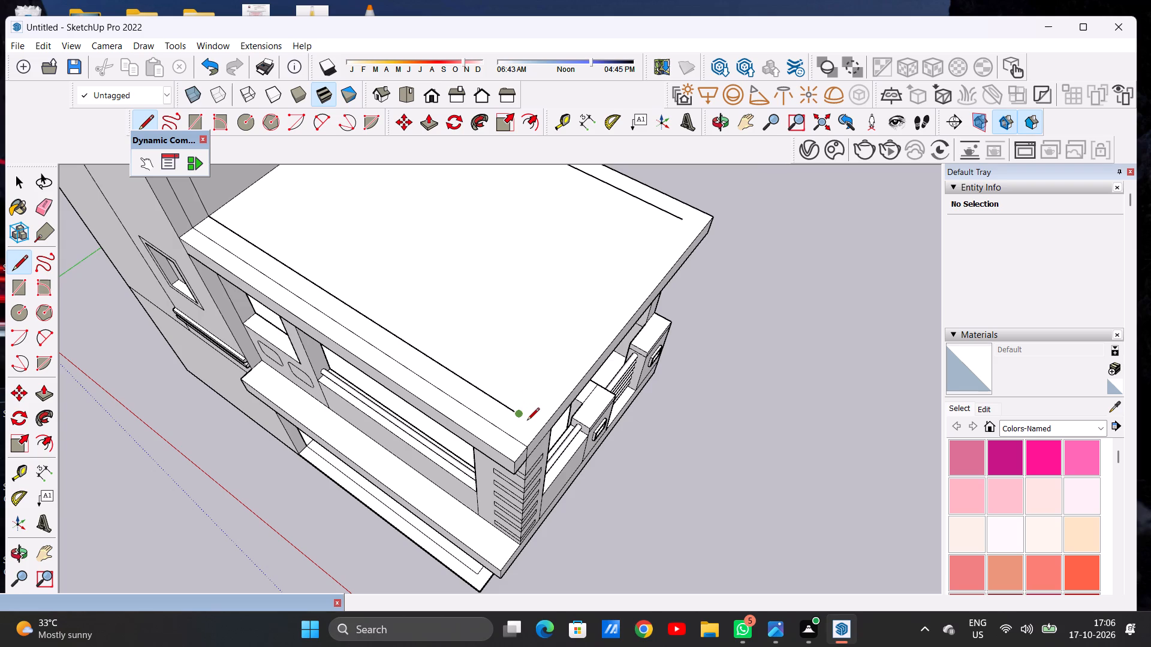
scroll(527, 421, "up", 5)
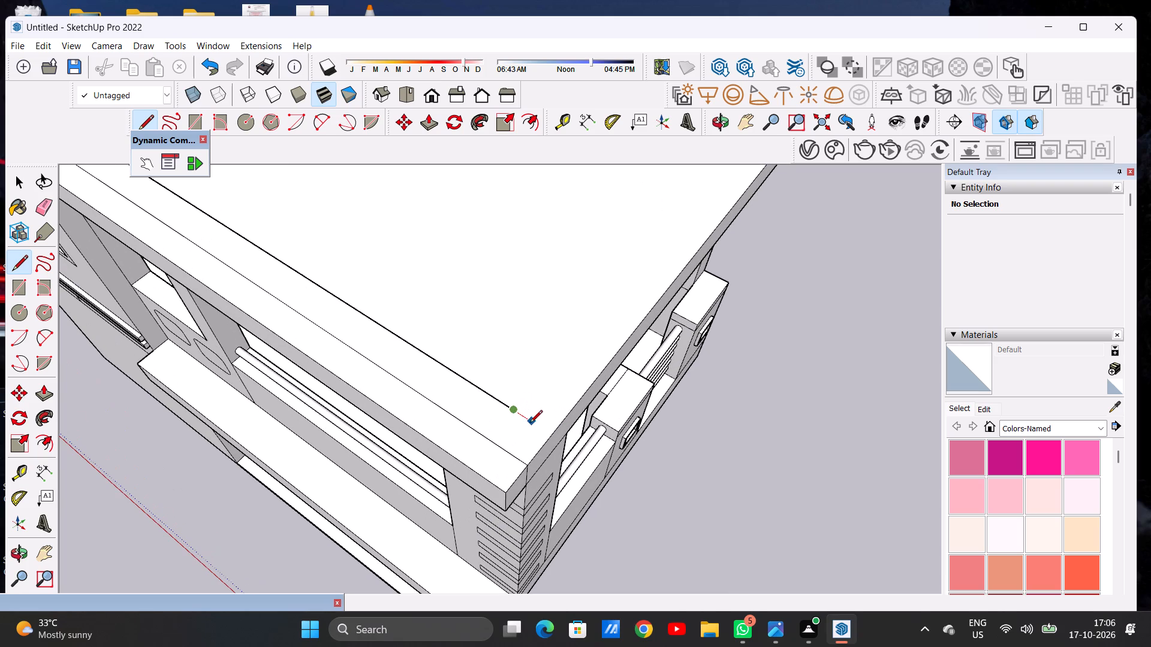
left_click(523, 422)
scroll(552, 391, "down", 3)
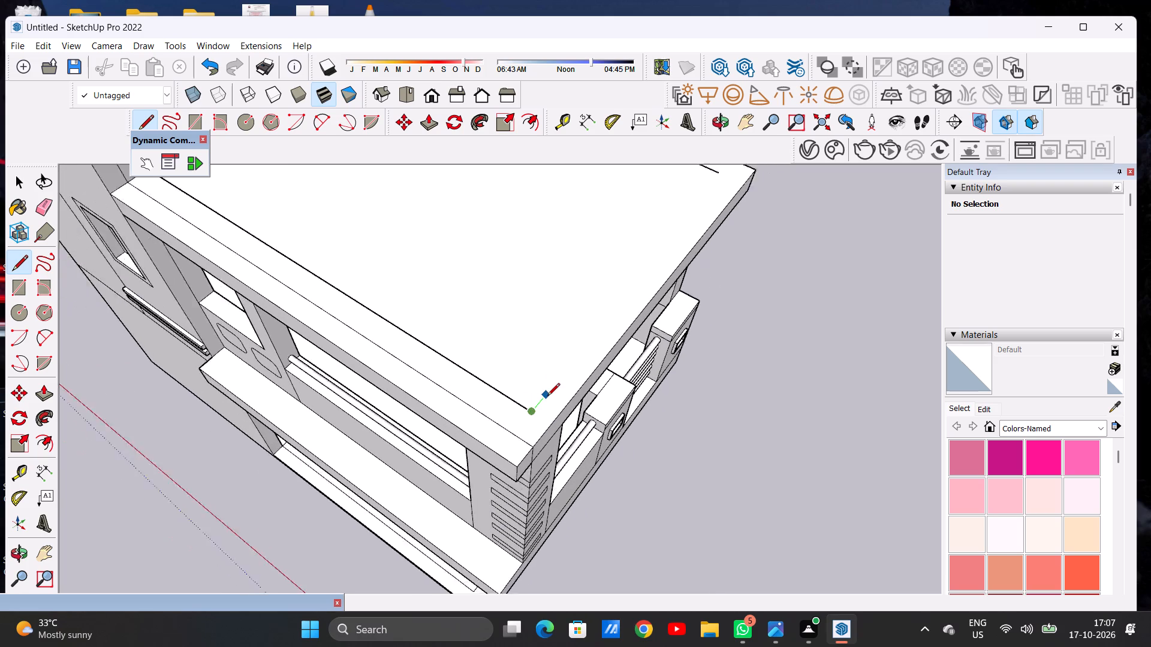
scroll(547, 397, "down", 9)
scroll(628, 306, "up", 2)
scroll(630, 302, "down", 1)
scroll(630, 302, "up", 5)
scroll(625, 297, "down", 1)
scroll(625, 297, "up", 5)
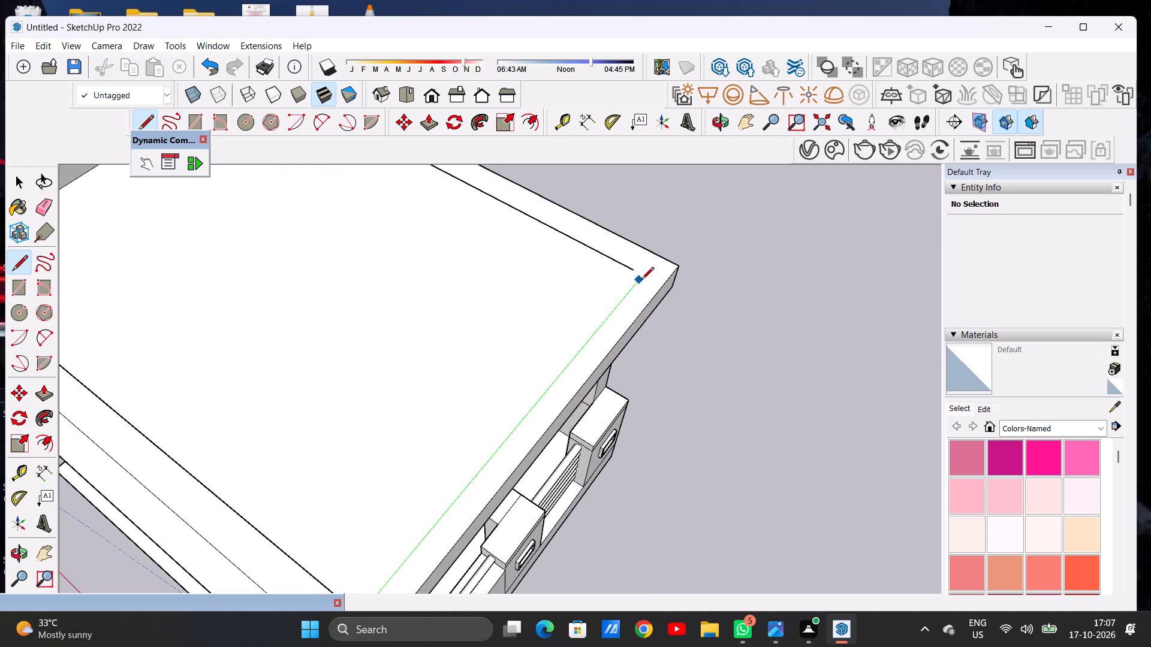
scroll(643, 276, "up", 1)
scroll(641, 276, "down", 1)
scroll(641, 276, "up", 10)
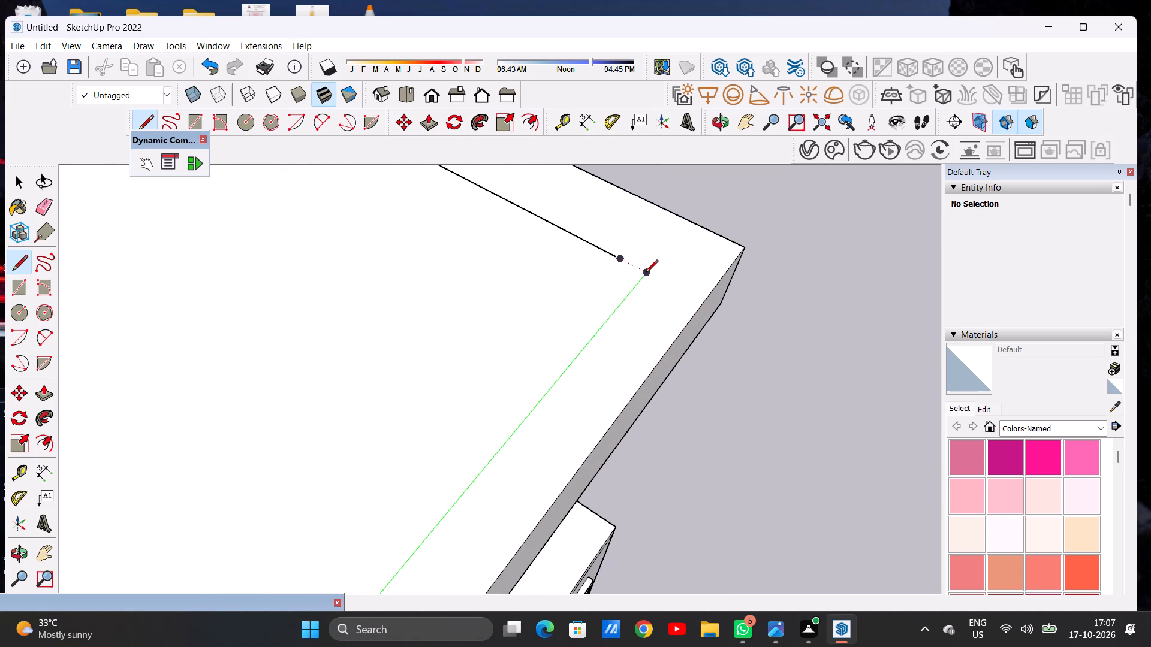
left_click(646, 273)
left_click(622, 263)
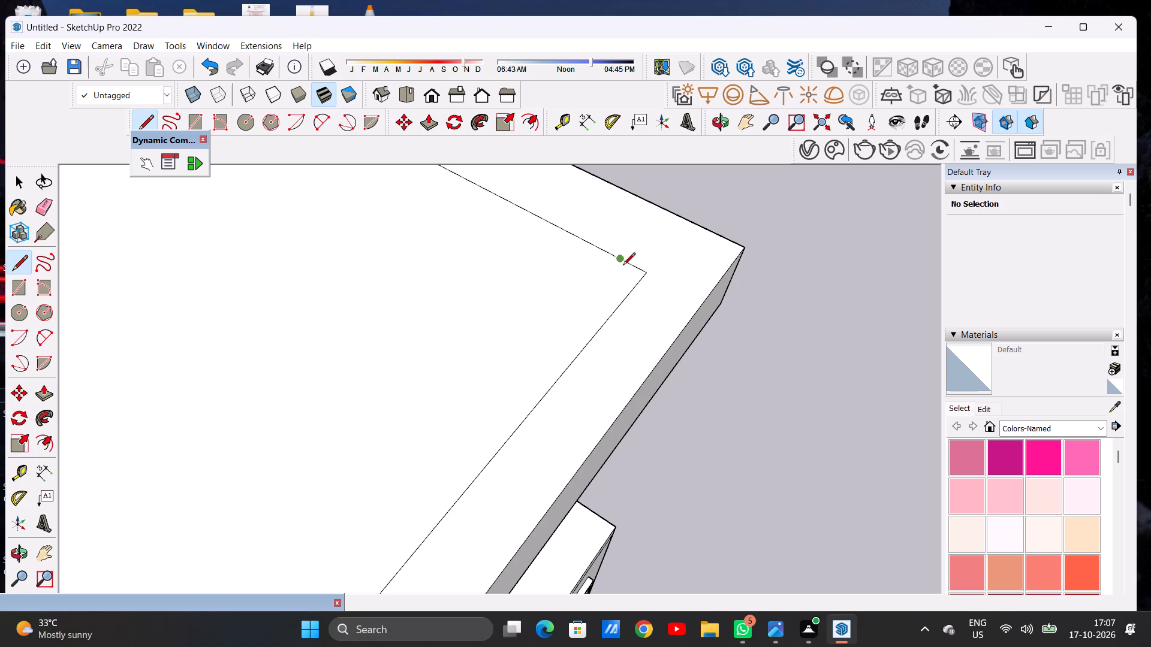
key("space")
Draw a second line parallel to the new side border, slightly further in, between the front and rear inset lines.
scroll(714, 288, "down", 20)
scroll(714, 288, "down", 2)
scroll(574, 349, "up", 3)
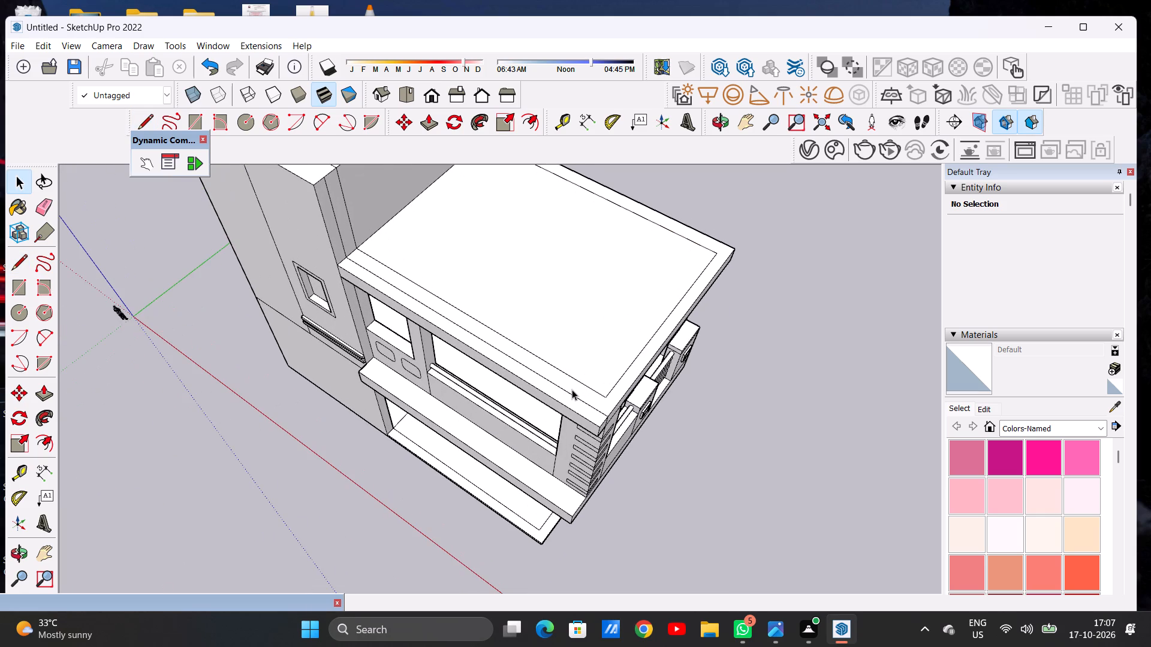
scroll(566, 388, "down", 4)
scroll(591, 393, "up", 4)
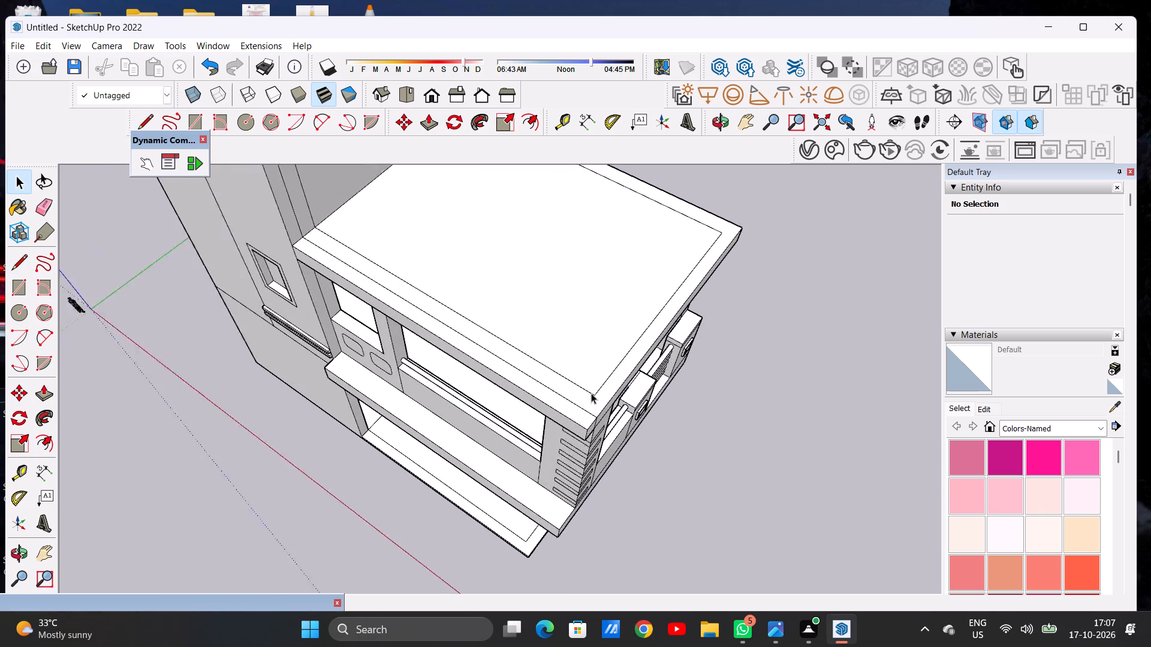
scroll(591, 393, "up", 4)
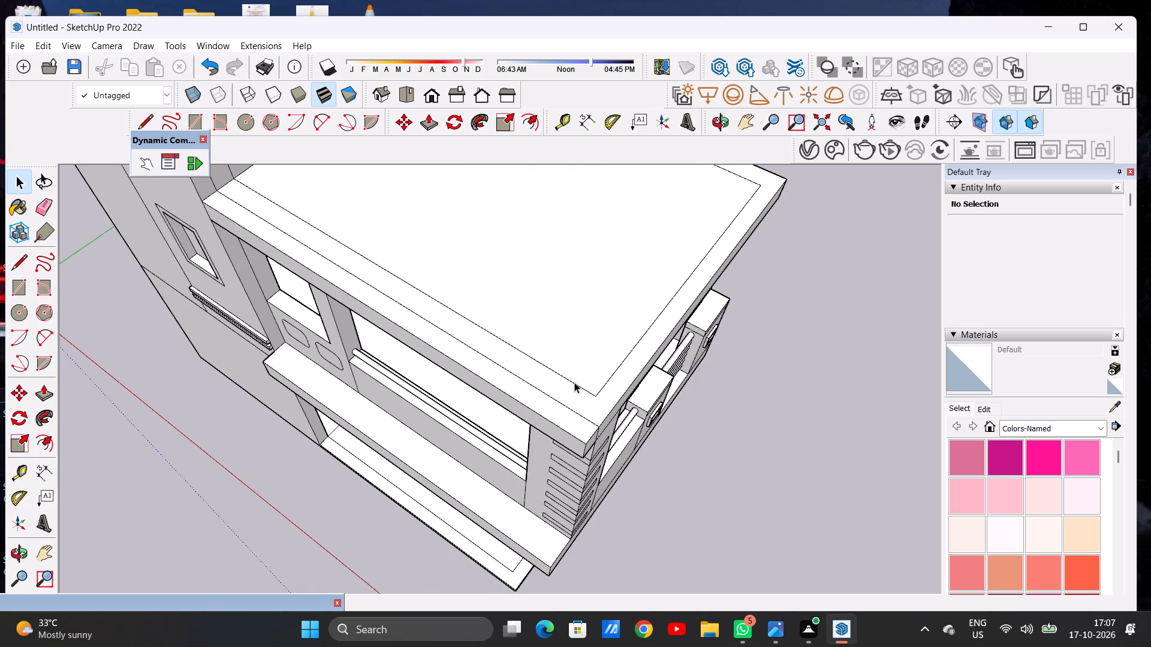
key("l")
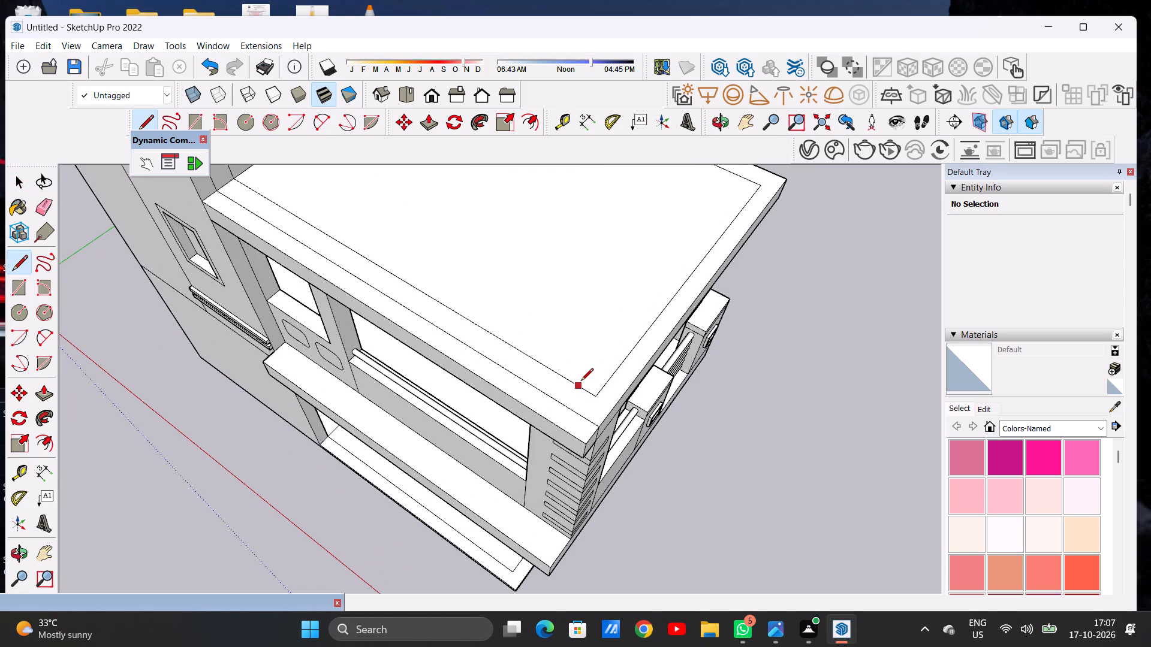
left_click(580, 380)
scroll(623, 349, "down", 6)
scroll(623, 349, "up", 1)
scroll(623, 349, "down", 1)
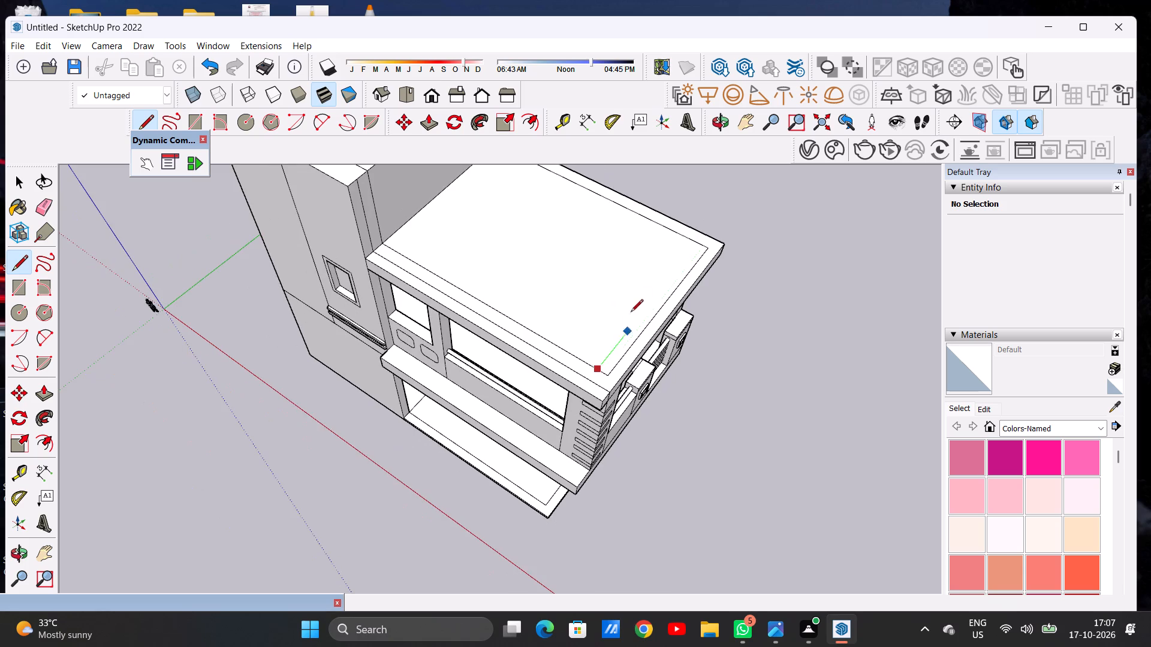
scroll(679, 265, "up", 9)
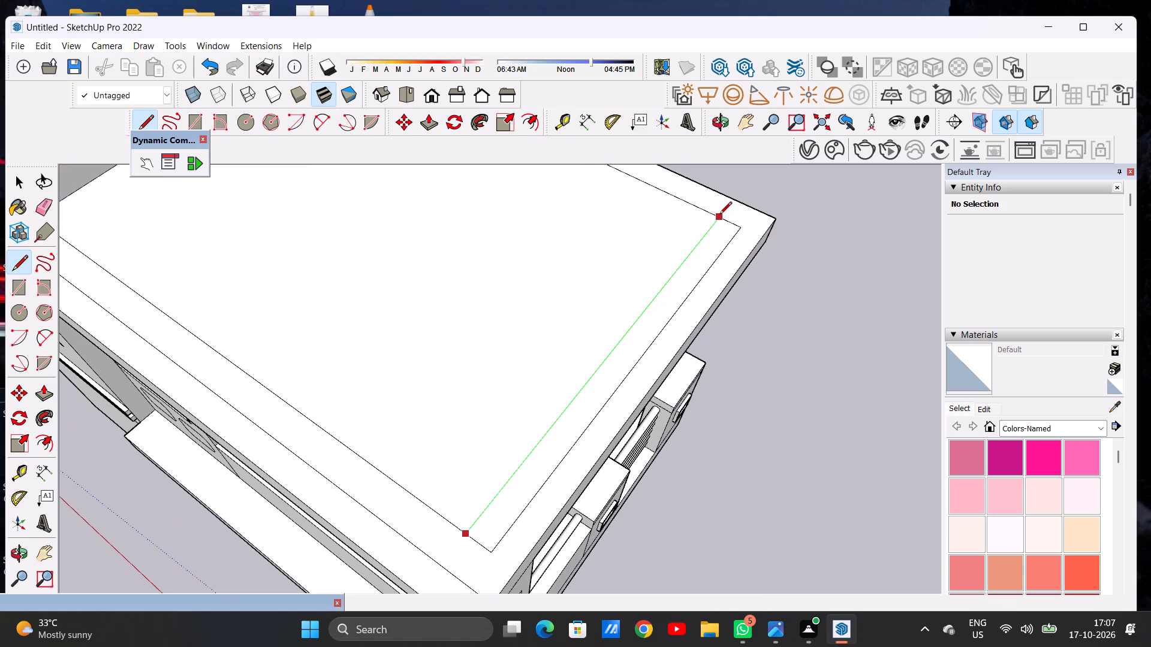
left_click(719, 215)
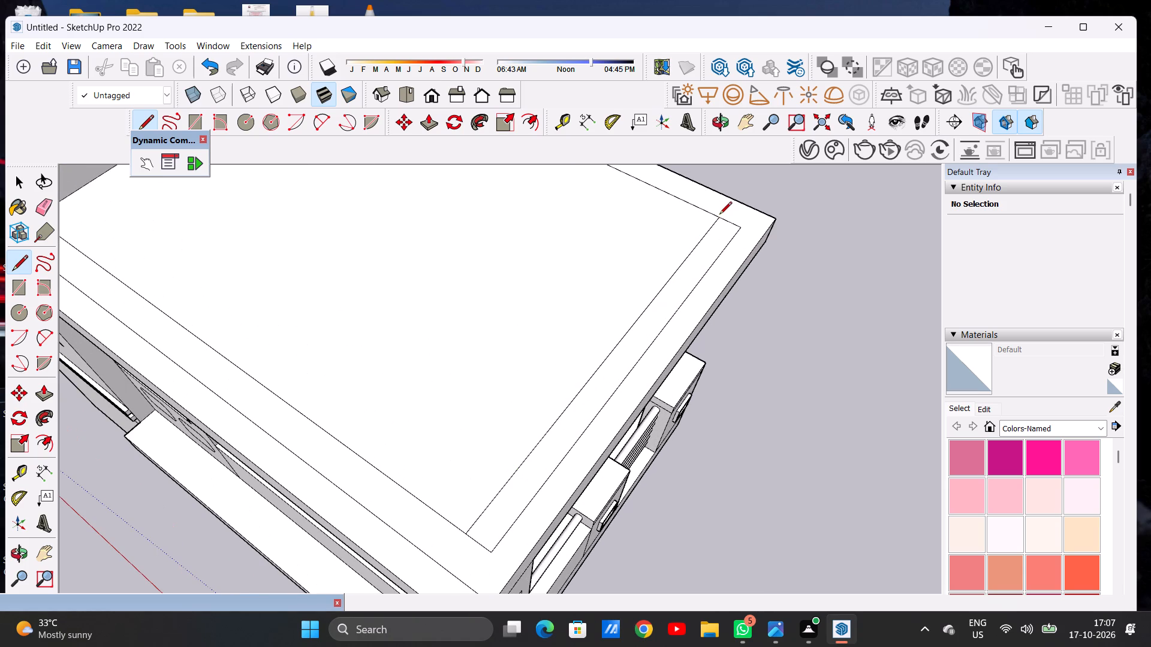
Extend the inner parallel line from the rear inset line to the roof's back edge.
key("l")
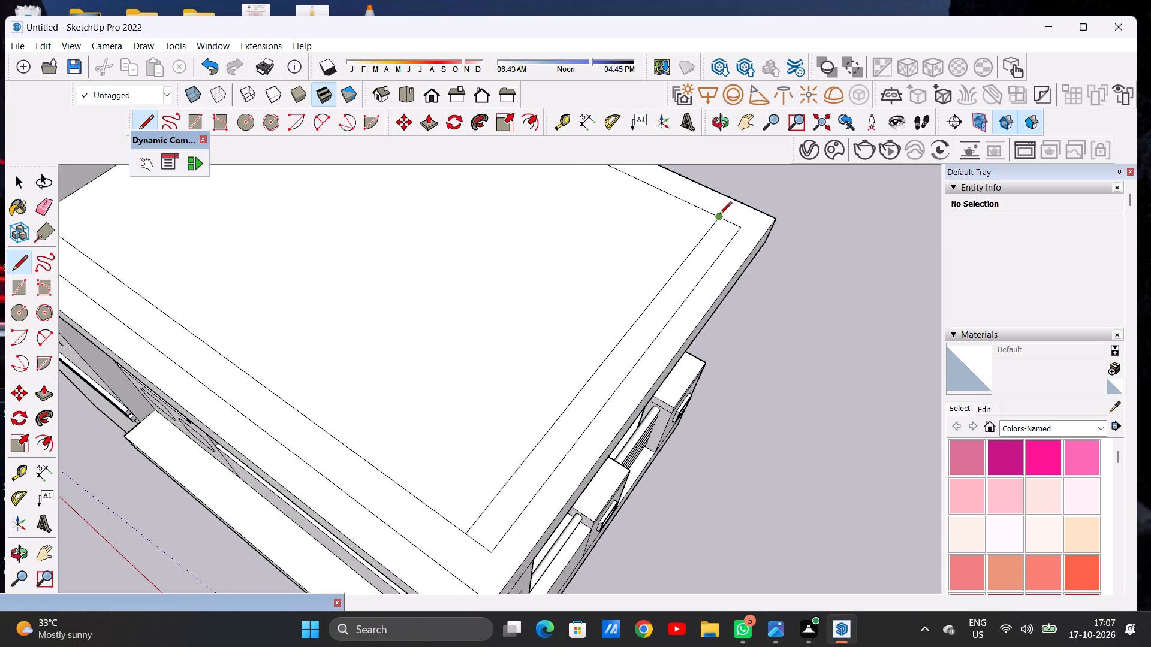
left_click(719, 215)
left_click(730, 198)
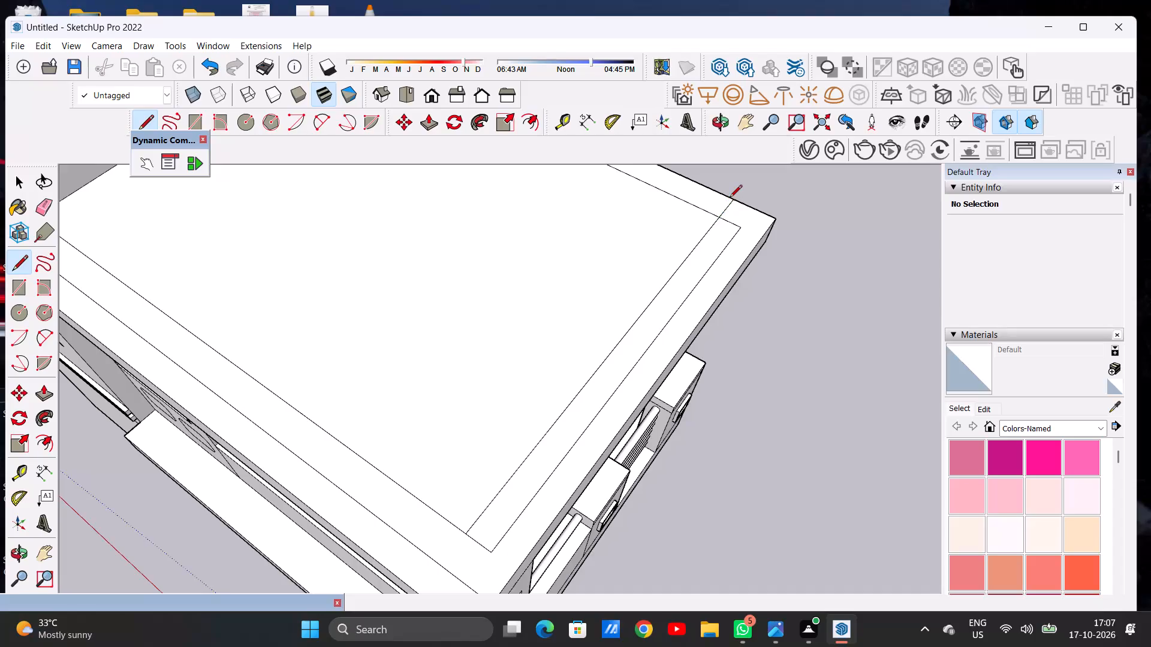
key("space")
Examine the double border lines along the lower roof's outer side and front corner from above.
scroll(699, 263, "down", 11)
scroll(646, 277, "down", 3)
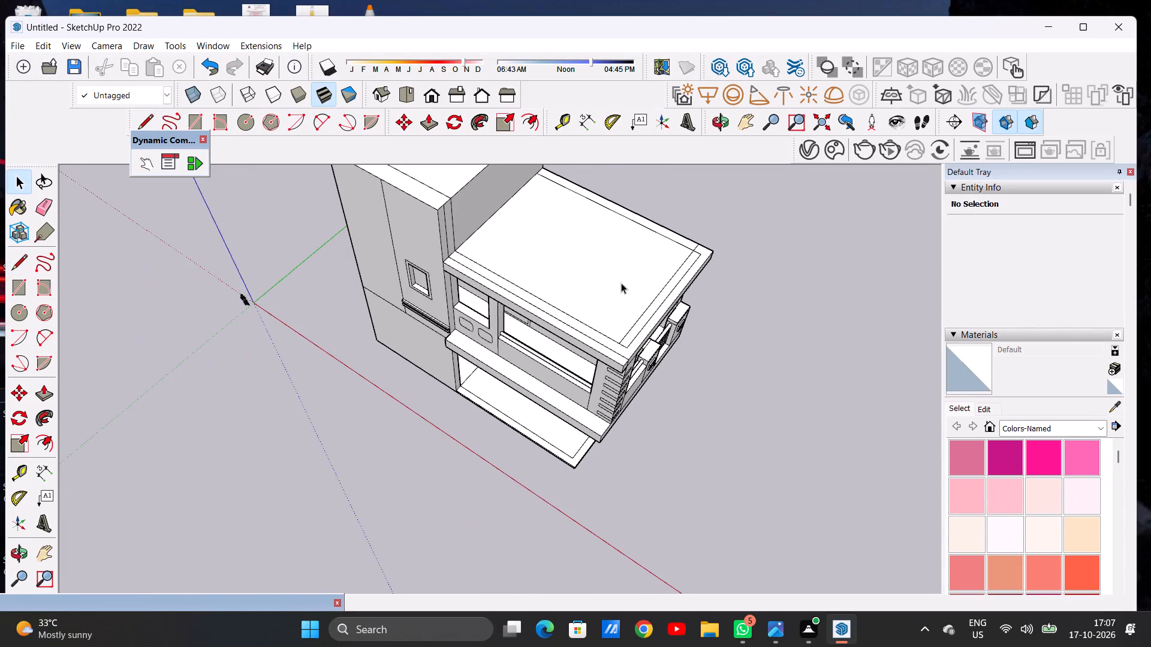
scroll(618, 348, "up", 8)
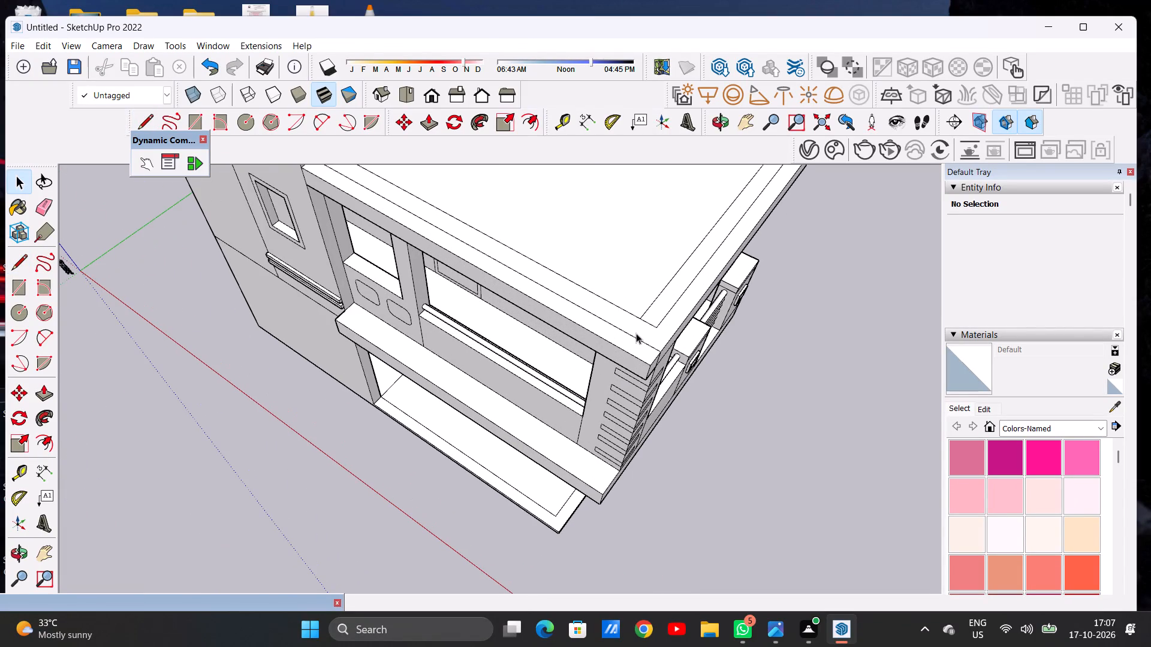
scroll(595, 332, "down", 9)
scroll(618, 333, "up", 5)
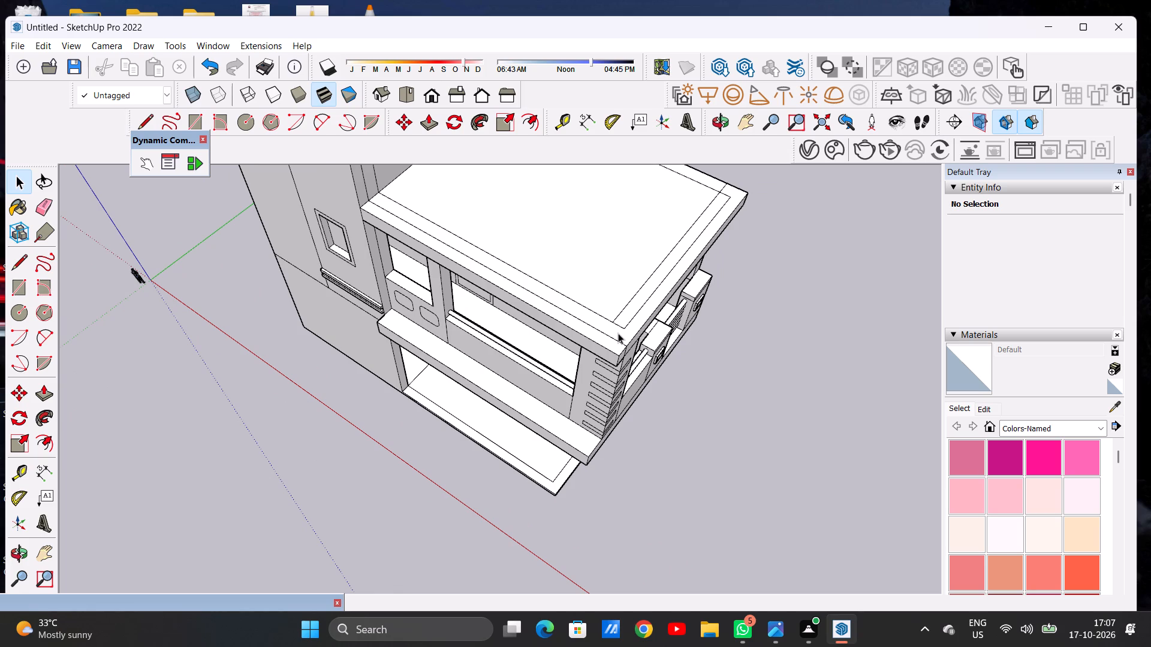
scroll(600, 387, "down", 4)
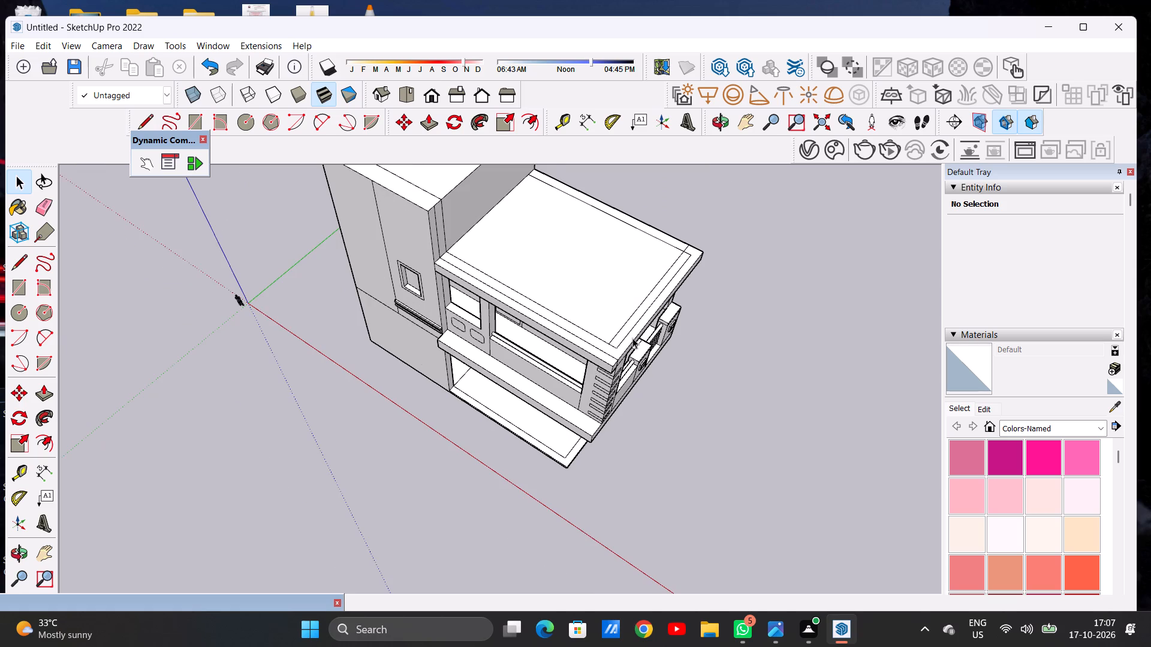
Extend the outer side border line to the roof's front line and erase the short segment linking the two side border lines.
scroll(616, 331, "up", 6)
middle_click_drag(655, 338, 689, 340)
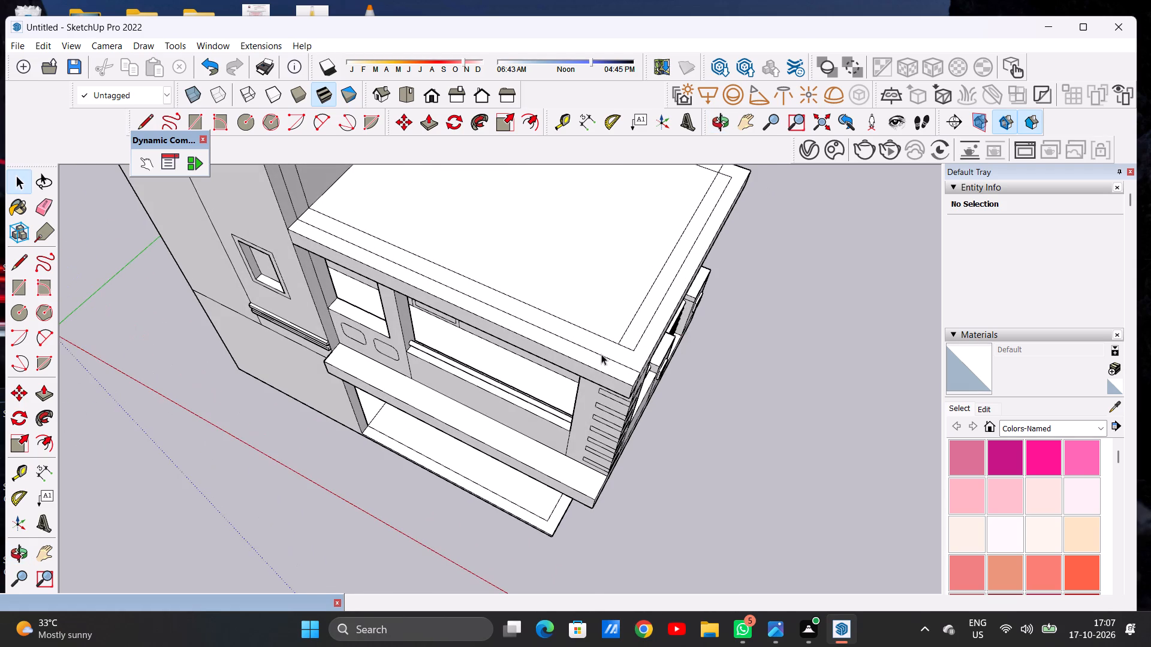
scroll(598, 352, "down", 6)
scroll(617, 356, "up", 12)
middle_click_drag(622, 340, 539, 378)
scroll(587, 439, "up", 2)
key("l")
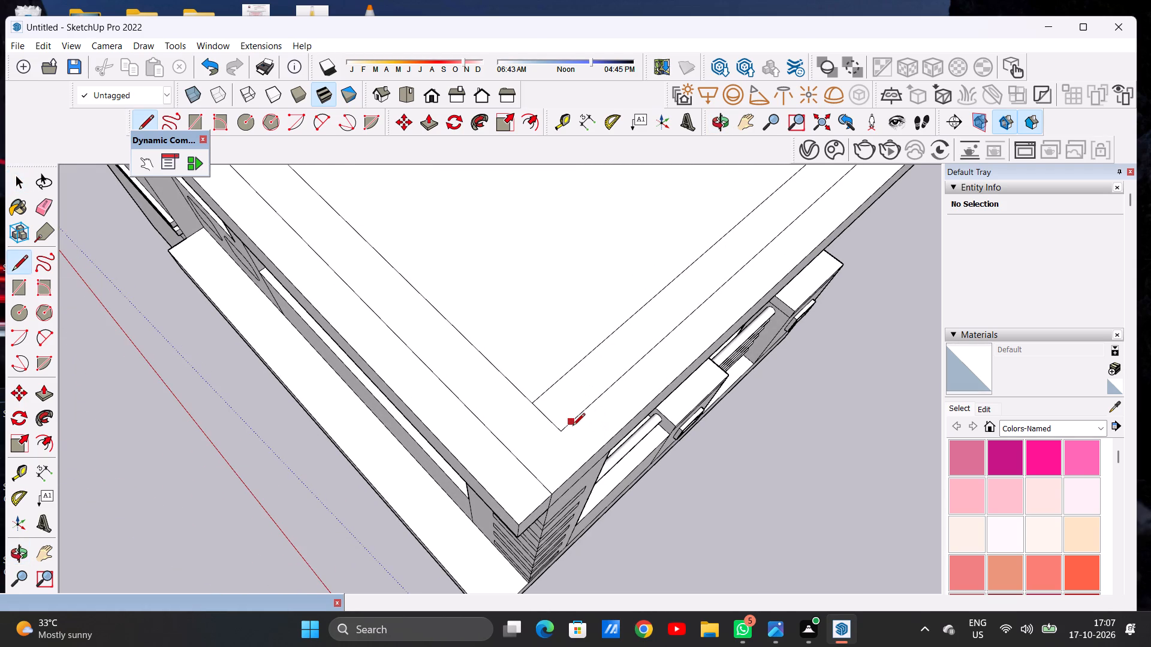
left_click(564, 433)
left_click(520, 465)
key("space")
key("e")
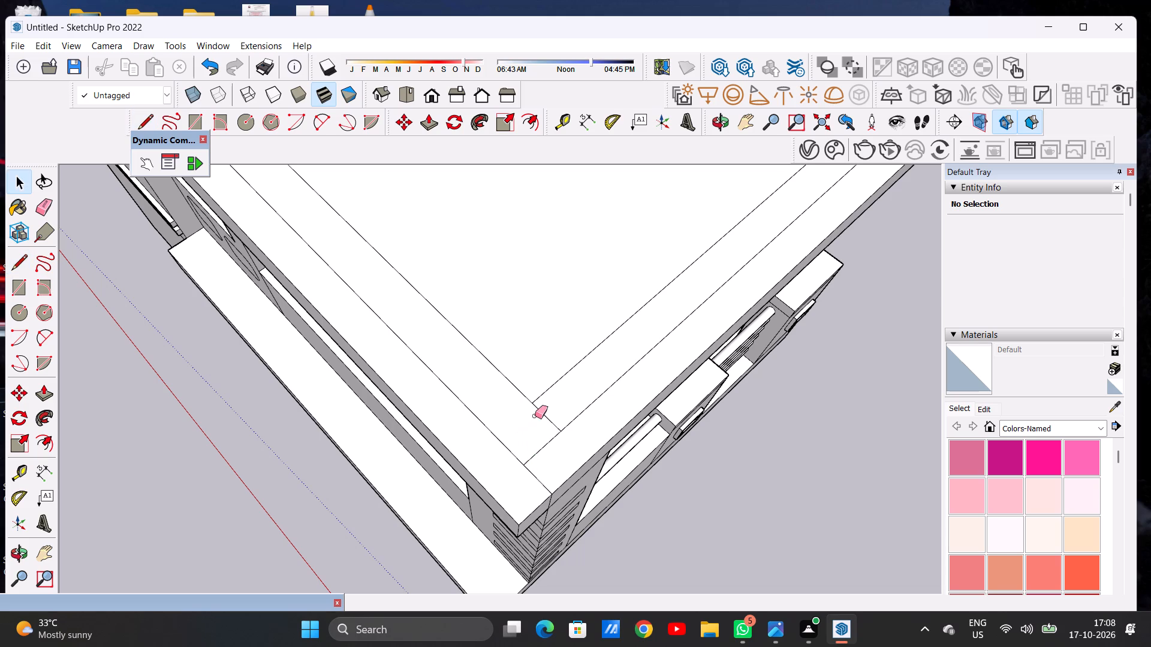
left_click_drag(535, 416, 555, 409)
left_click_drag(555, 413, 541, 434)
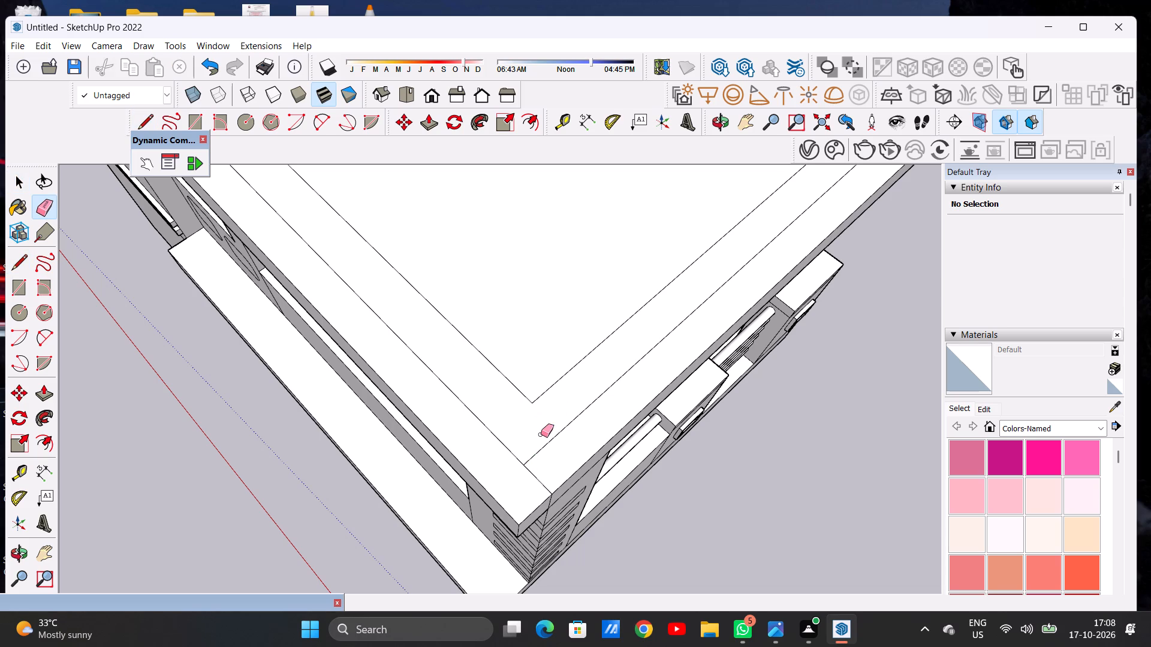
key("space")
Examine the lower roof's border strips and their junction with the tower block from above.
scroll(569, 500, "down", 13)
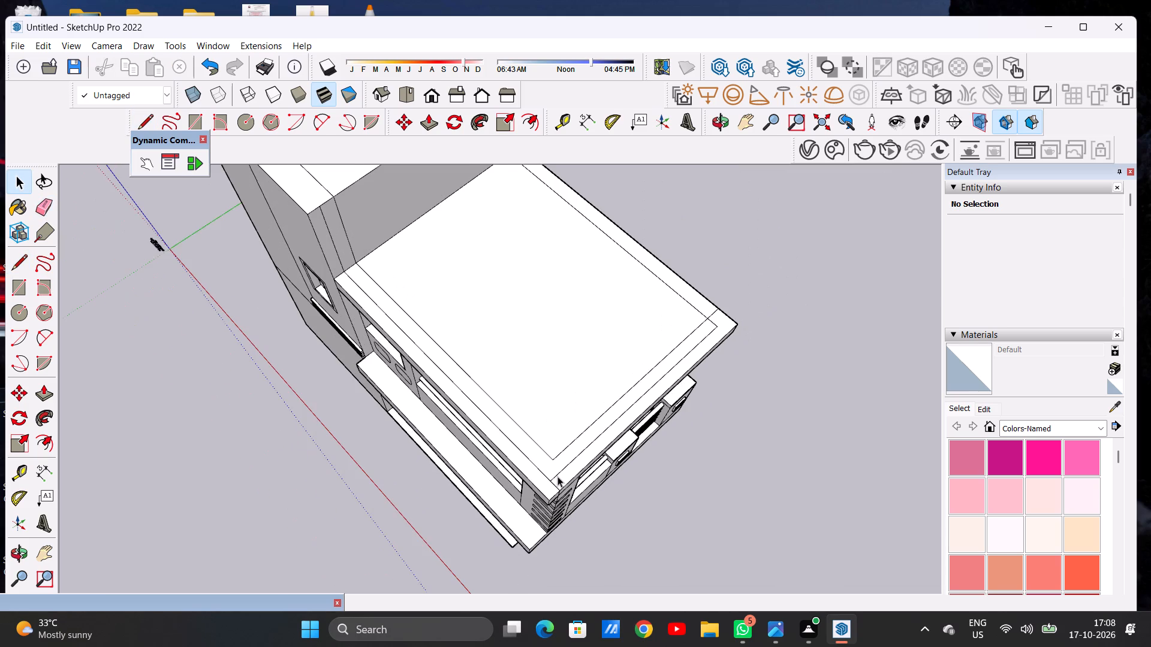
middle_click_drag(564, 475, 617, 445)
scroll(582, 448, "up", 4)
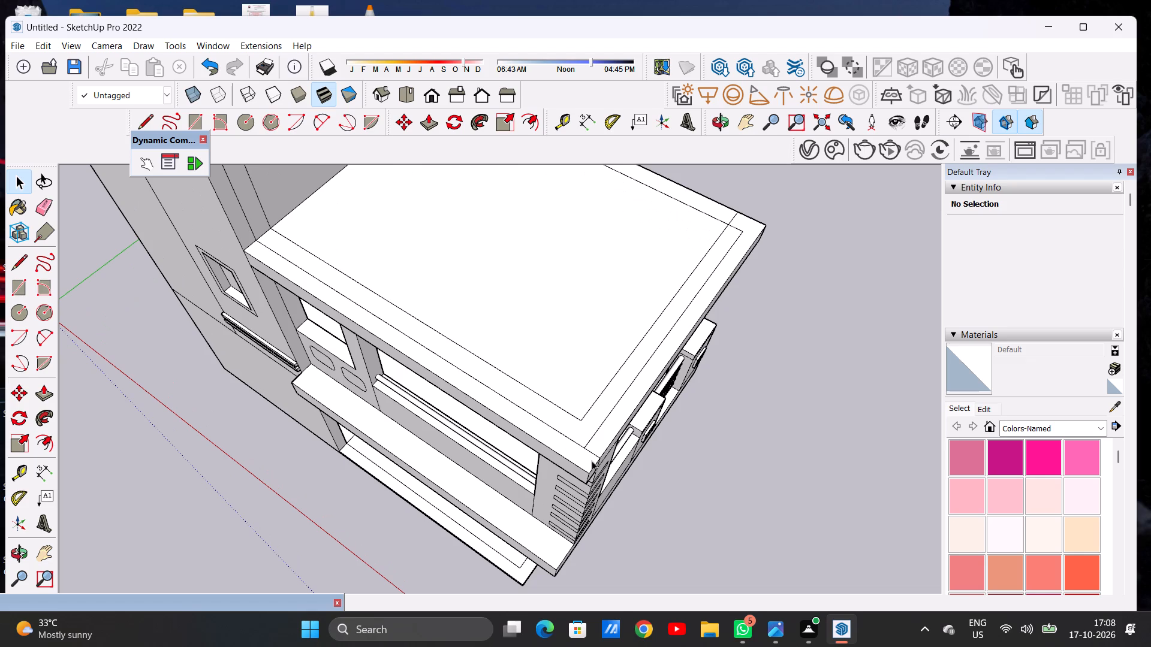
scroll(565, 419, "down", 1)
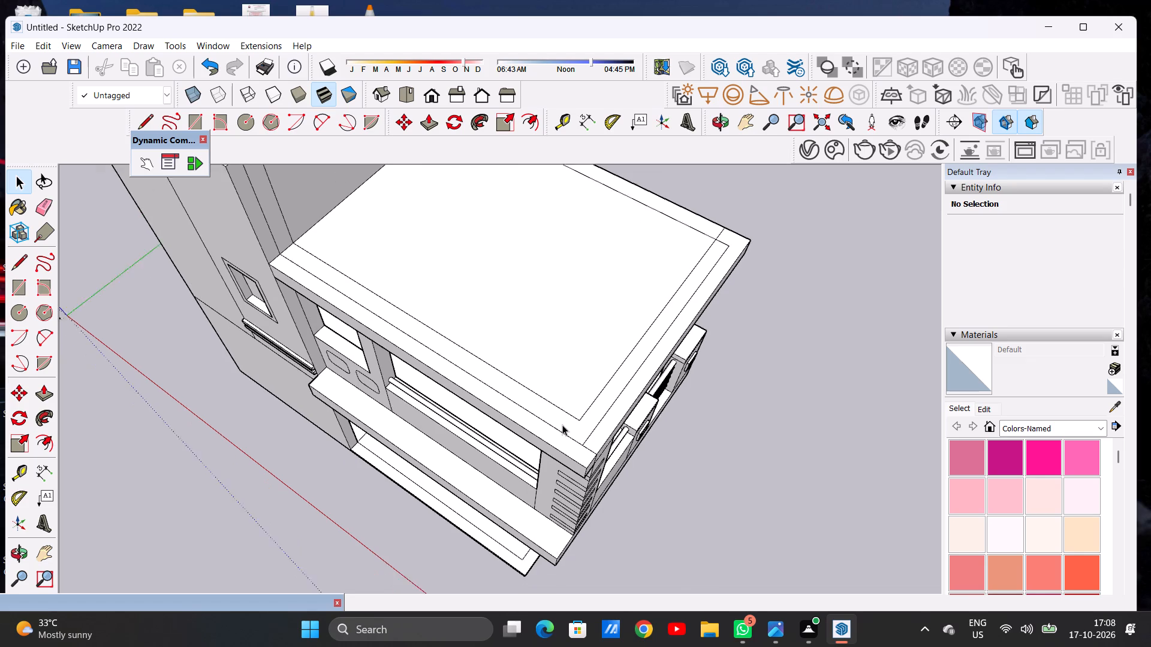
scroll(562, 425, "down", 2)
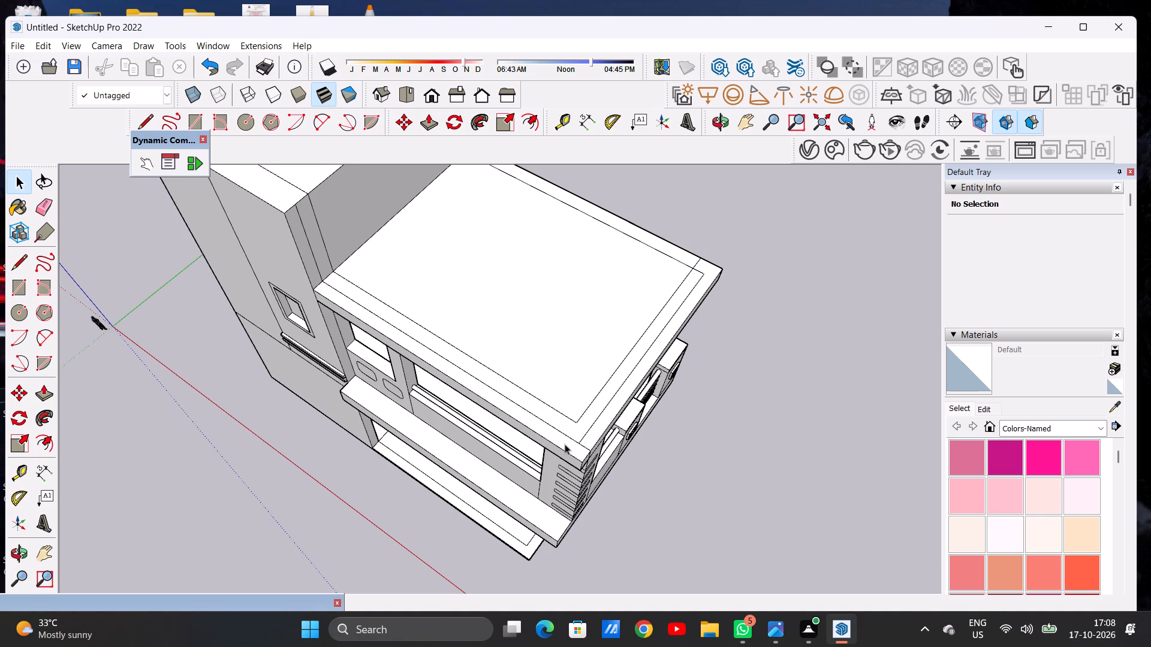
scroll(570, 468, "down", 9)
scroll(538, 389, "up", 5)
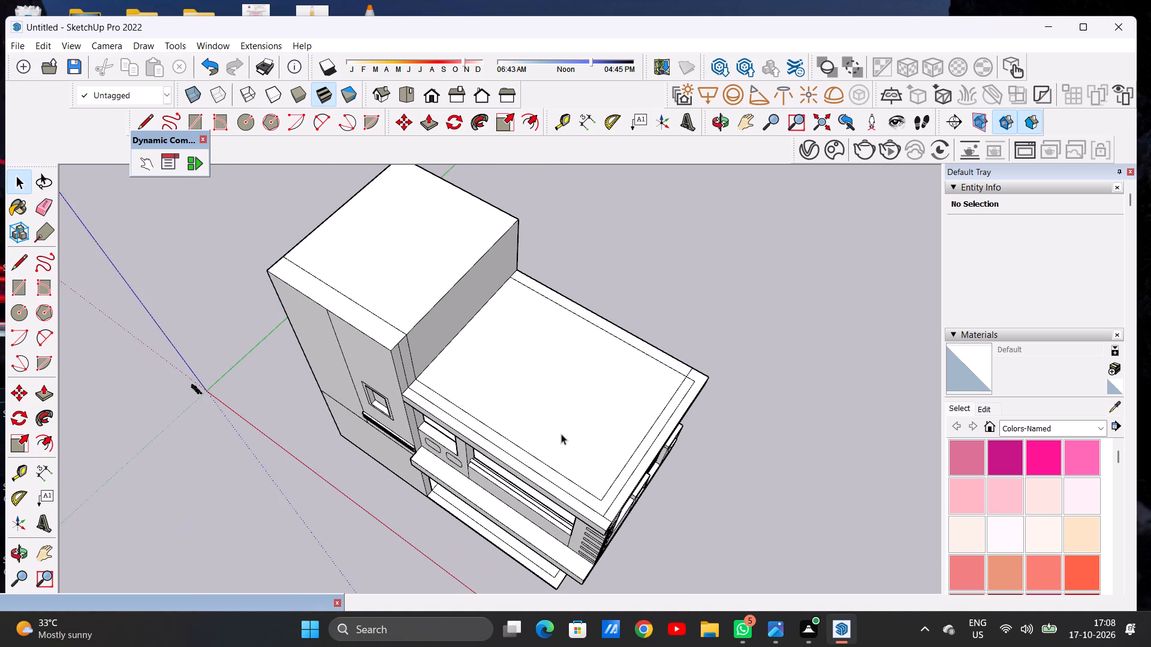
middle_click_drag(569, 442, 646, 385)
scroll(549, 458, "down", 4)
scroll(576, 344, "up", 4)
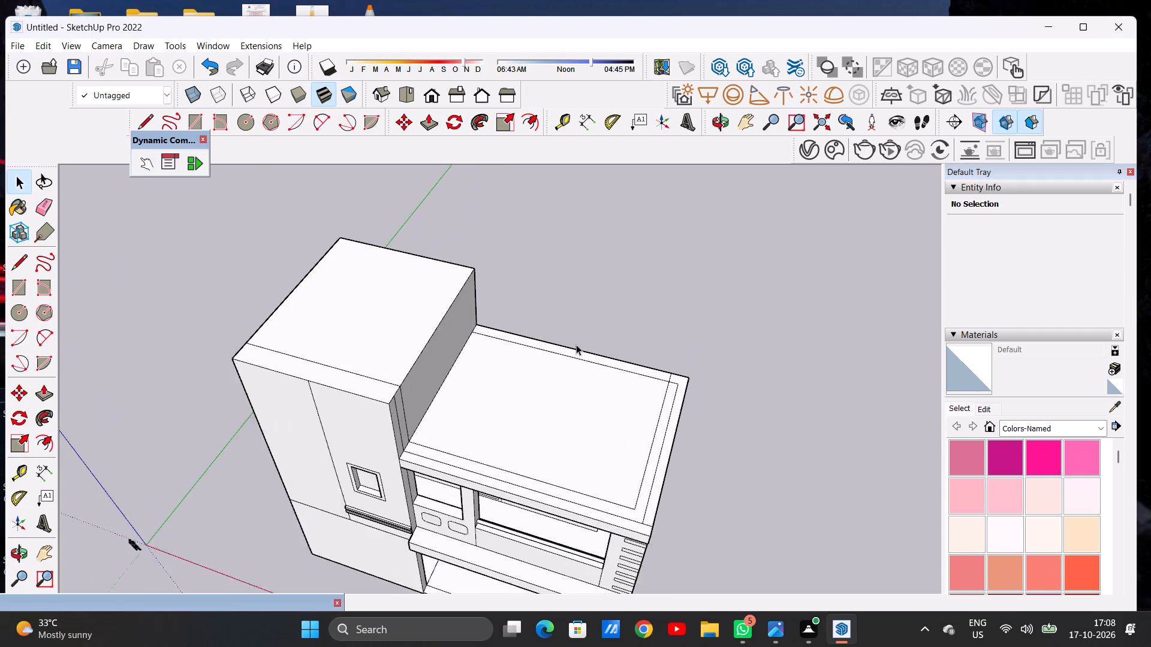
scroll(576, 344, "up", 2)
middle_click_drag(571, 398, 577, 357)
scroll(595, 405, "down", 3)
scroll(578, 405, "up", 3)
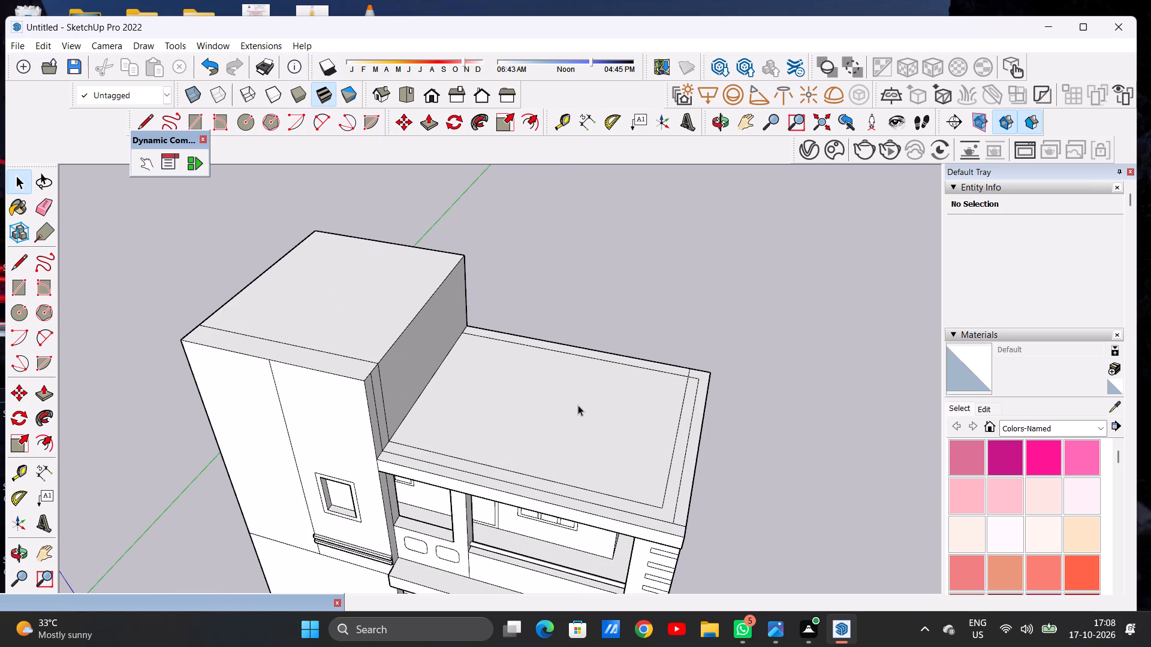
scroll(573, 435, "down", 3)
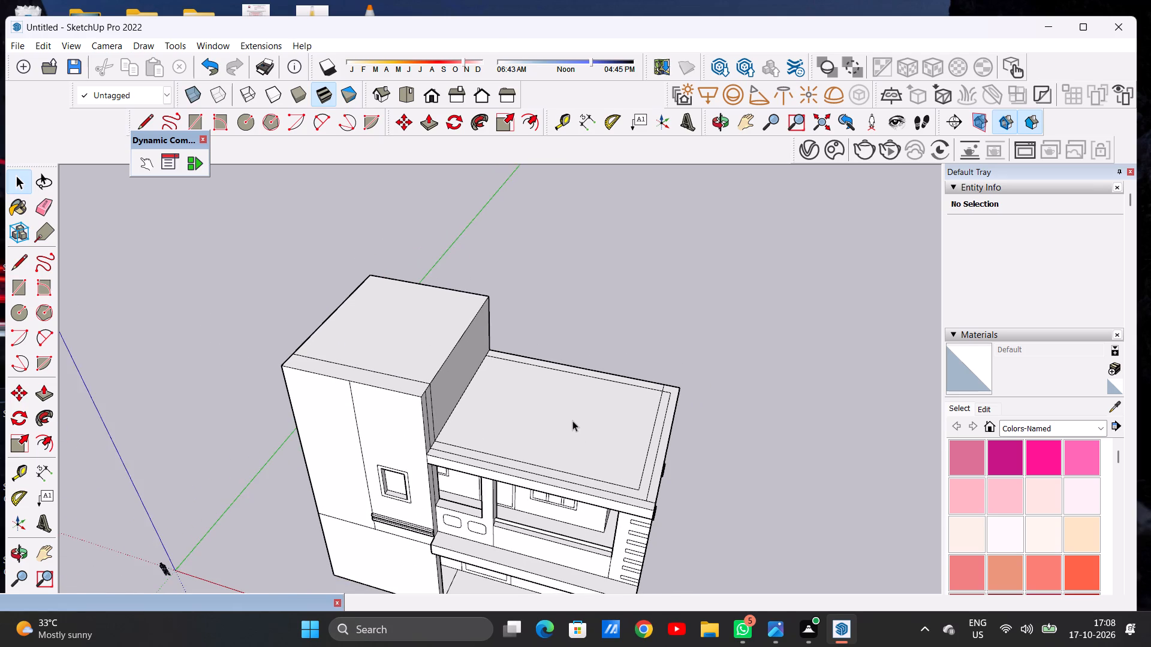
scroll(565, 407, "up", 6)
scroll(635, 496, "down", 6)
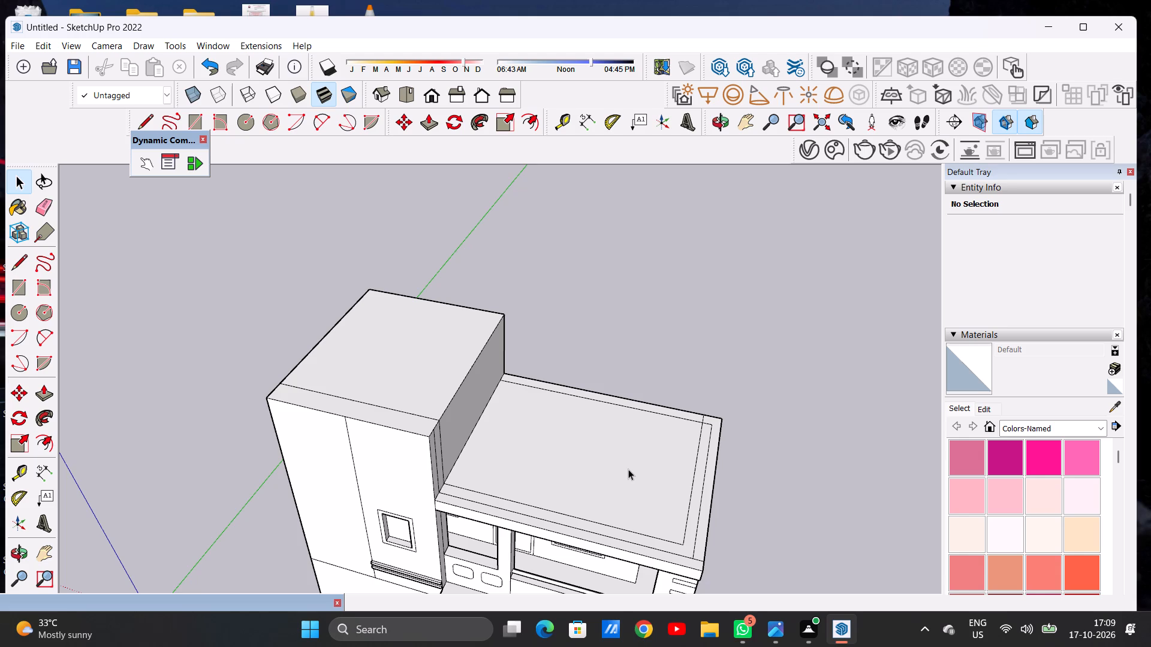
Push/Pull the L-shaped border strip along the lower roof's front and outer side upward to form a parapet wall.
scroll(620, 478, "down", 4)
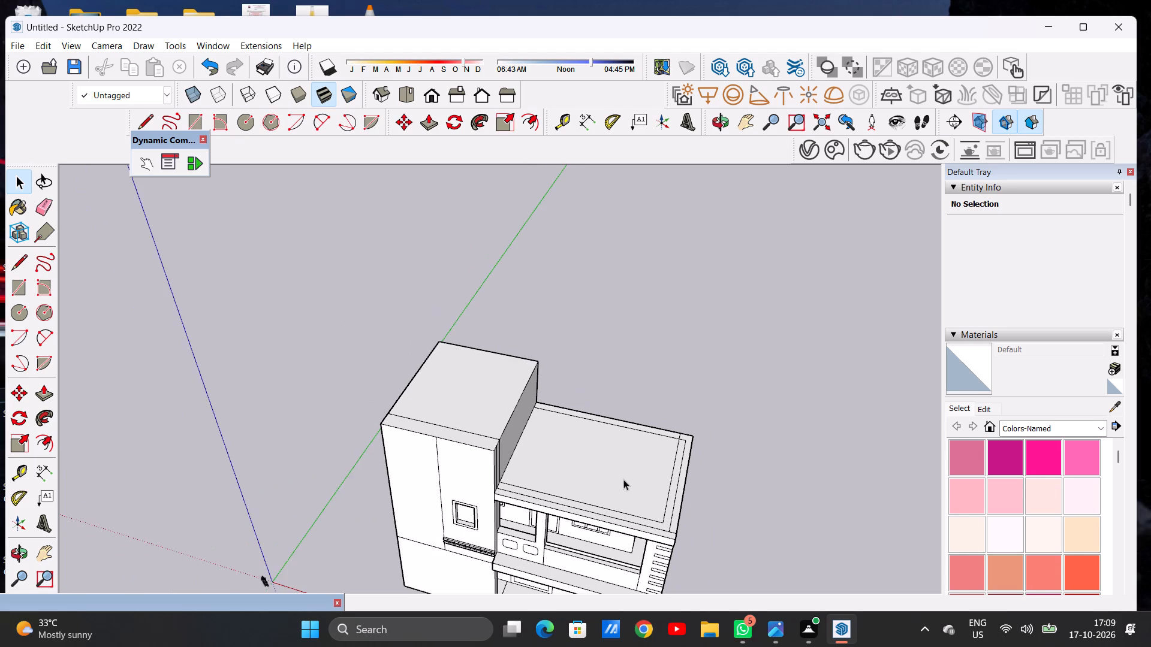
scroll(616, 545, "up", 4)
scroll(669, 540, "up", 2)
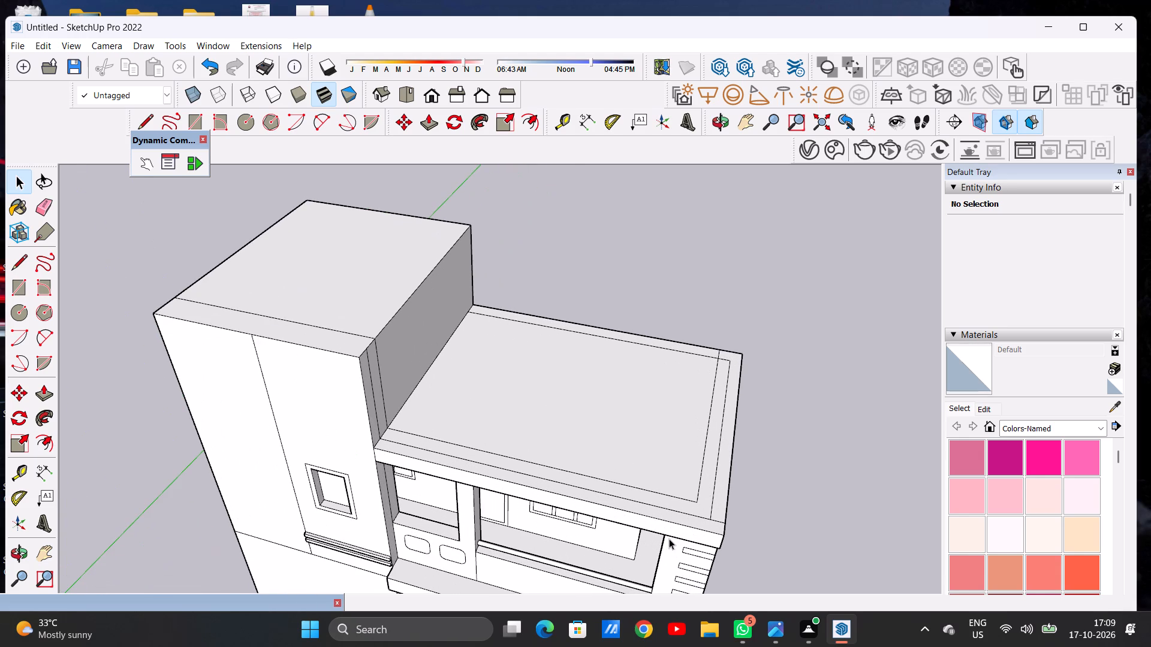
key("p")
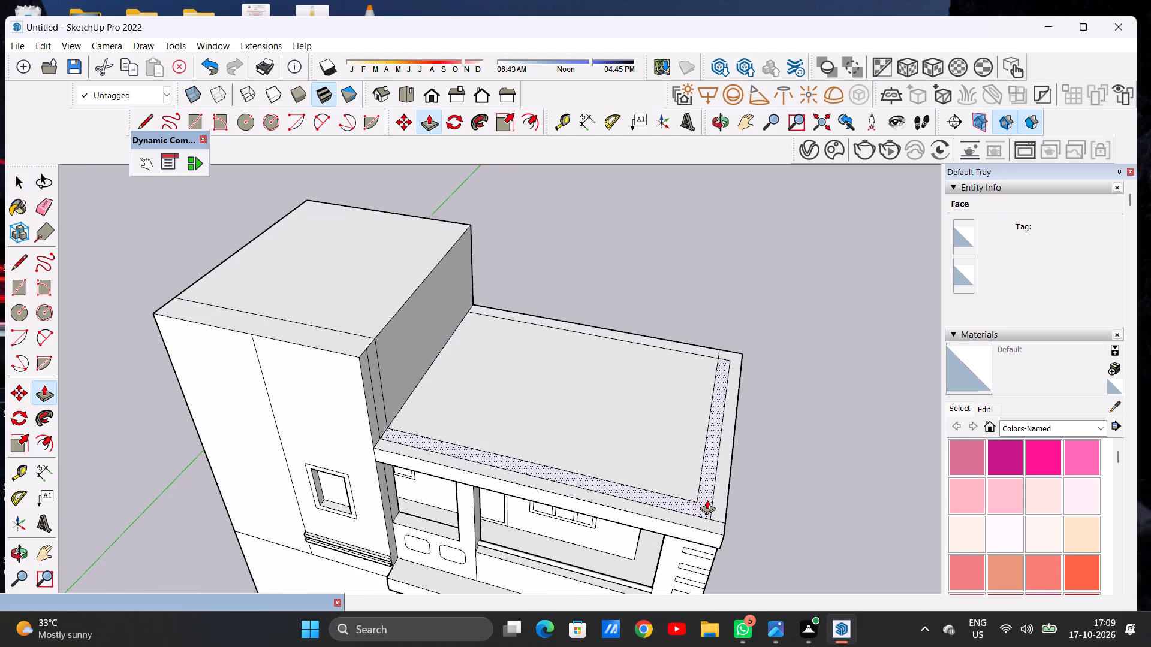
left_click(707, 500)
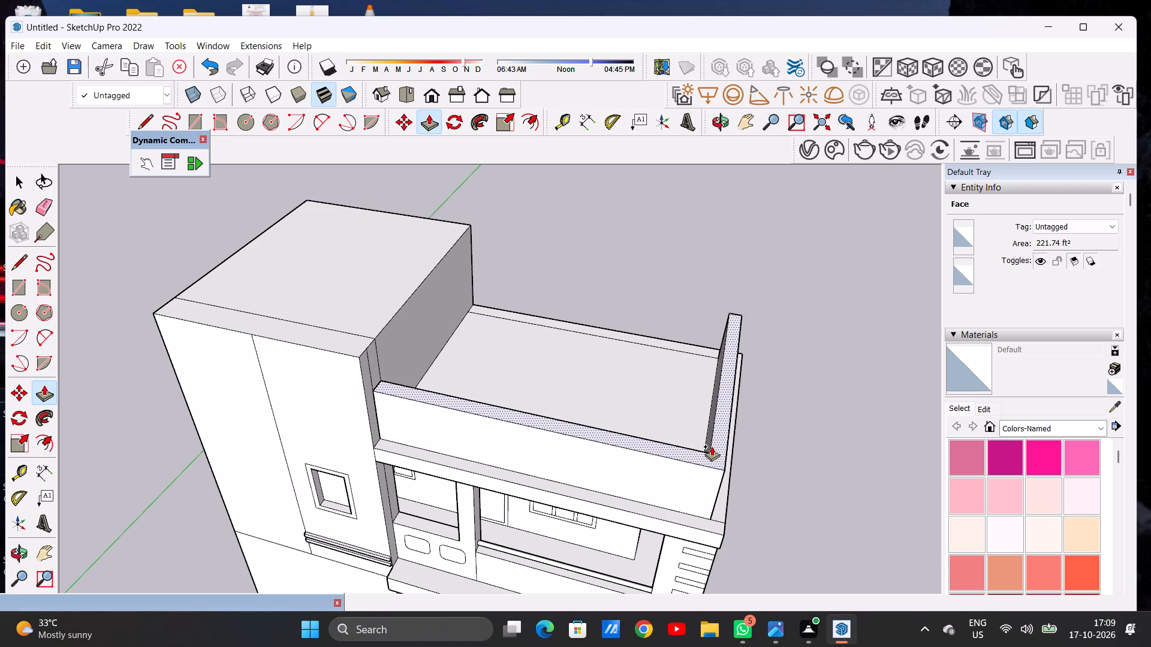
left_click(713, 445)
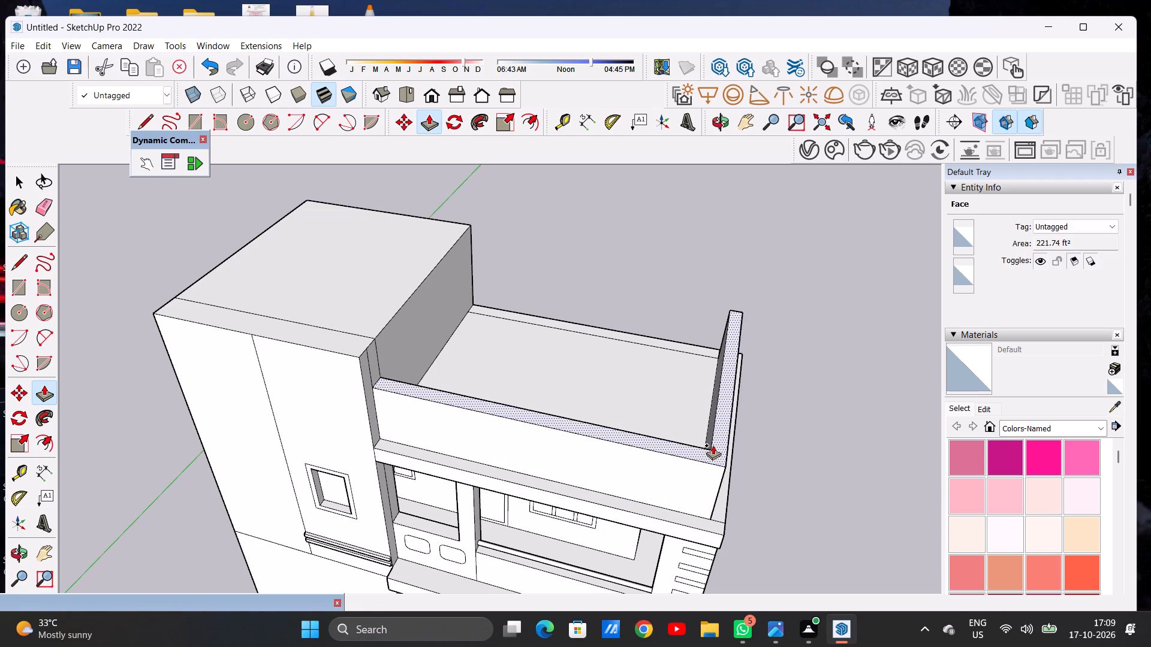
key("space")
Erase the stray vertical edge on the side parapet's end face at the roof's rear corner.
scroll(561, 446, "down", 7)
middle_click_drag(606, 456, 423, 404)
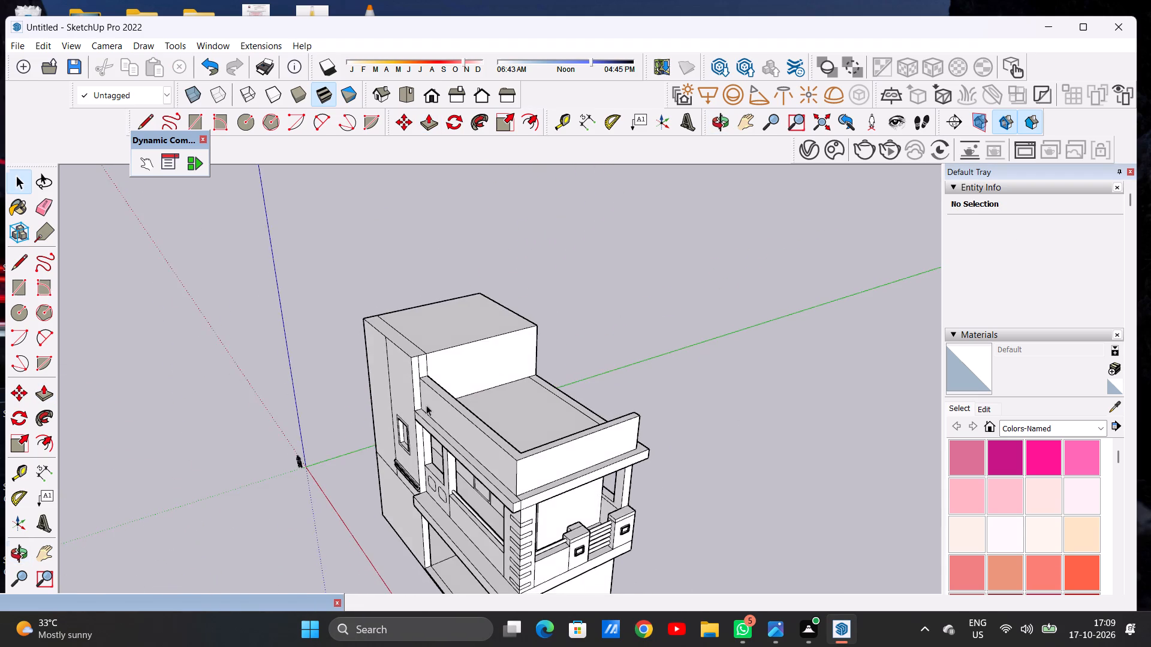
scroll(498, 401, "down", 5)
middle_click_drag(599, 405, 263, 429)
scroll(439, 449, "up", 6)
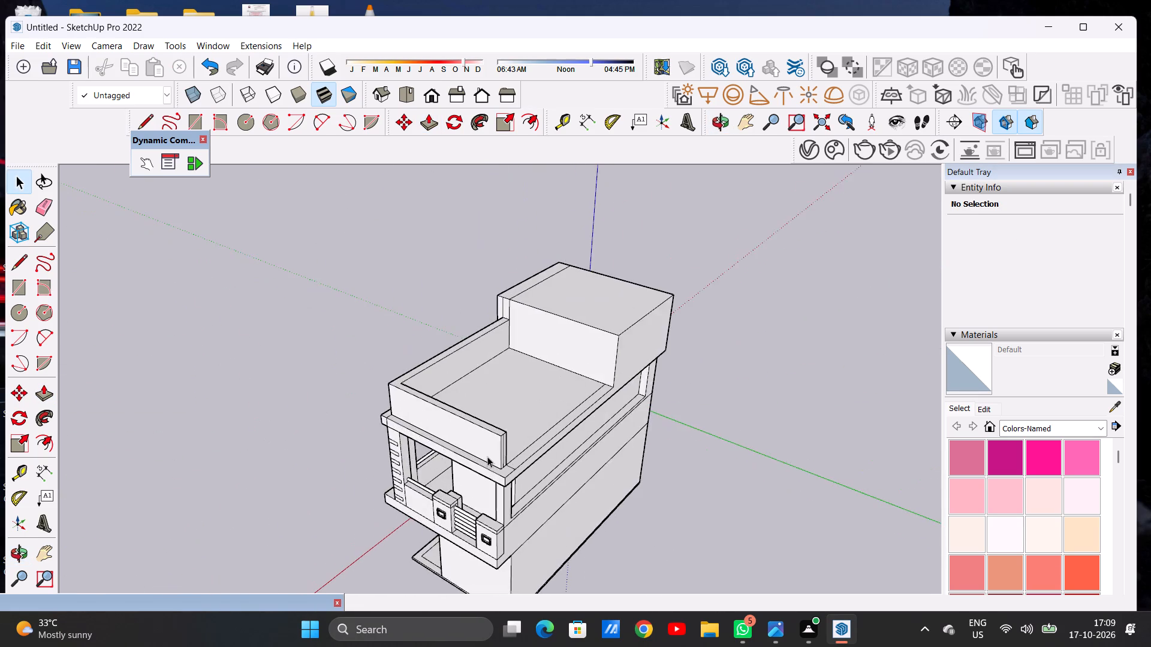
scroll(487, 456, "up", 5)
middle_click_drag(522, 468, 465, 519)
scroll(465, 519, "up", 9)
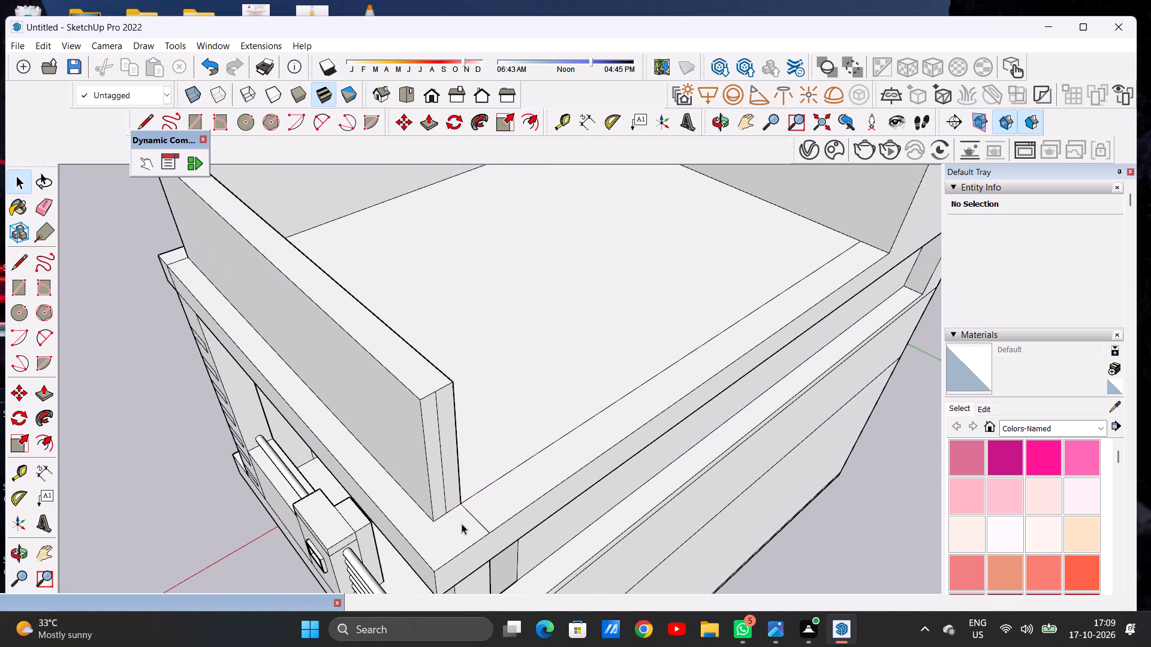
scroll(466, 499, "down", 3)
scroll(441, 525, "up", 2)
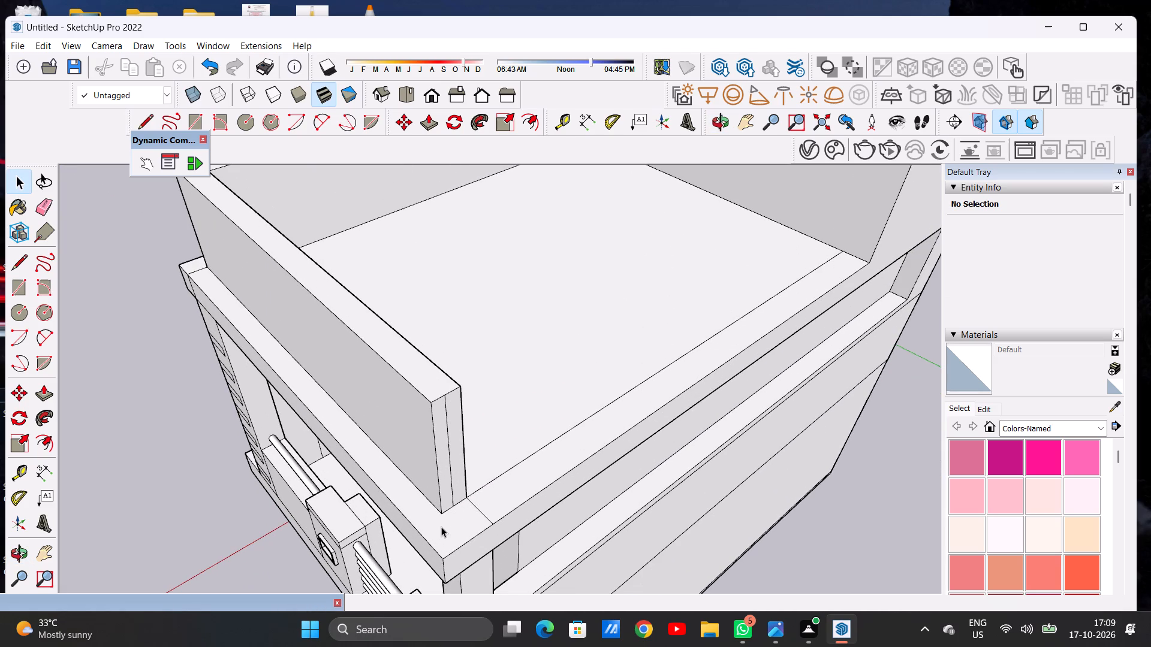
key("e")
scroll(469, 479, "up", 4)
left_click(444, 462)
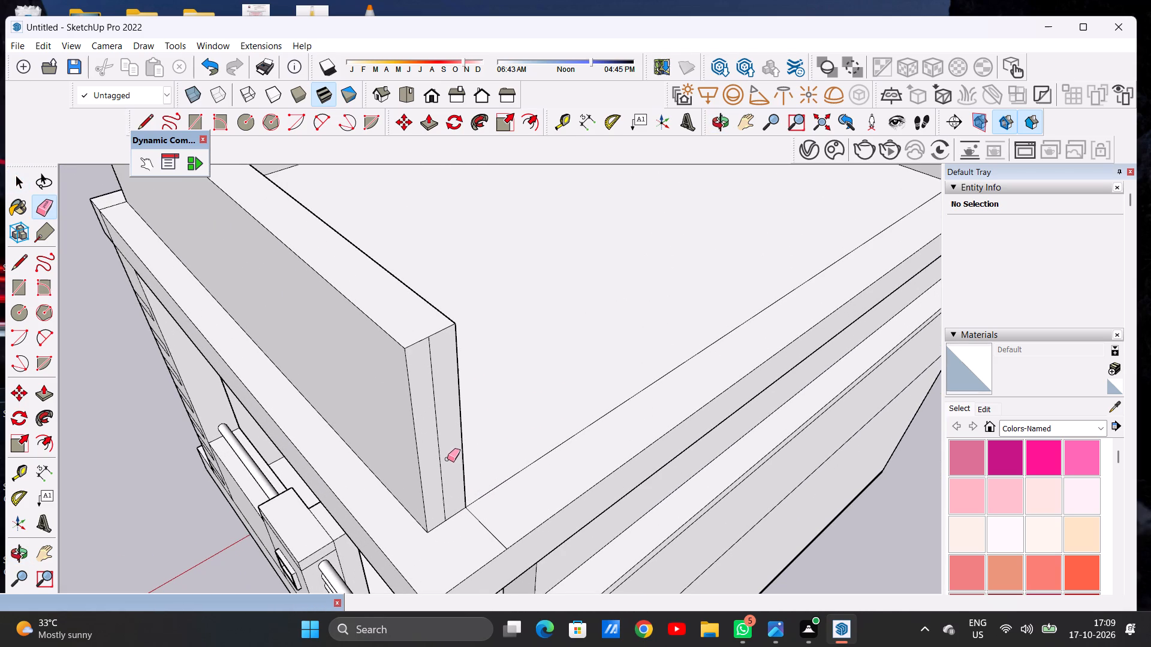
left_click_drag(447, 459, 440, 466)
key("space")
Draw a line from the side parapet's outer base corner to the roof's back edge and erase the inner divider line beside it.
key("l")
scroll(466, 424, "down", 6)
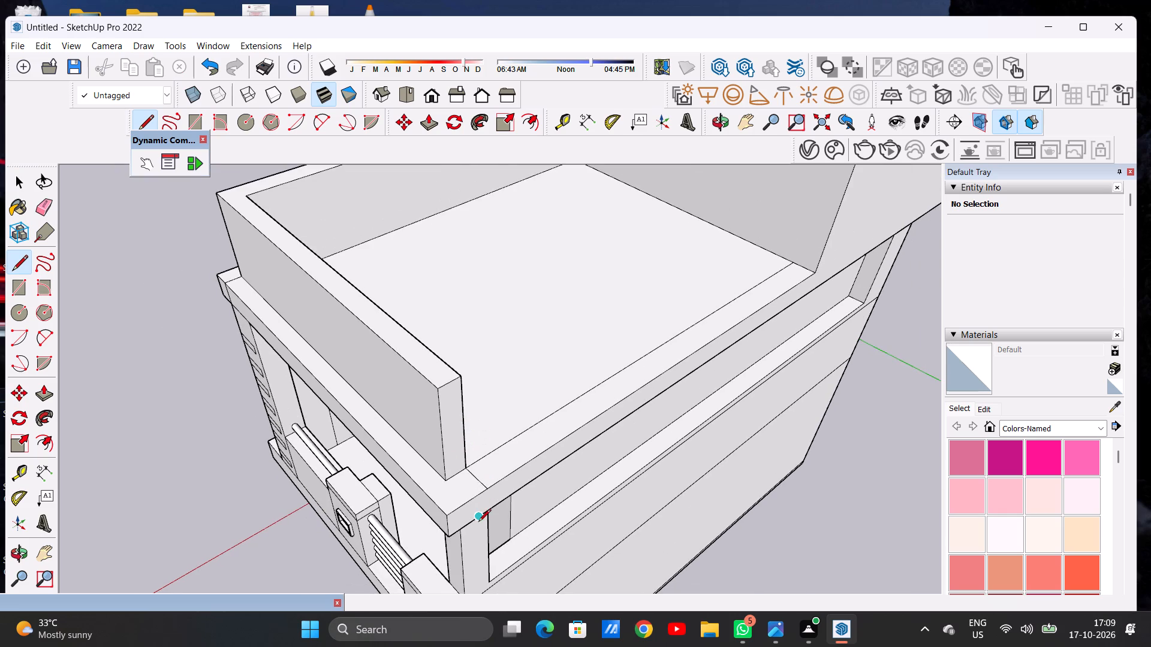
scroll(478, 522, "up", 5)
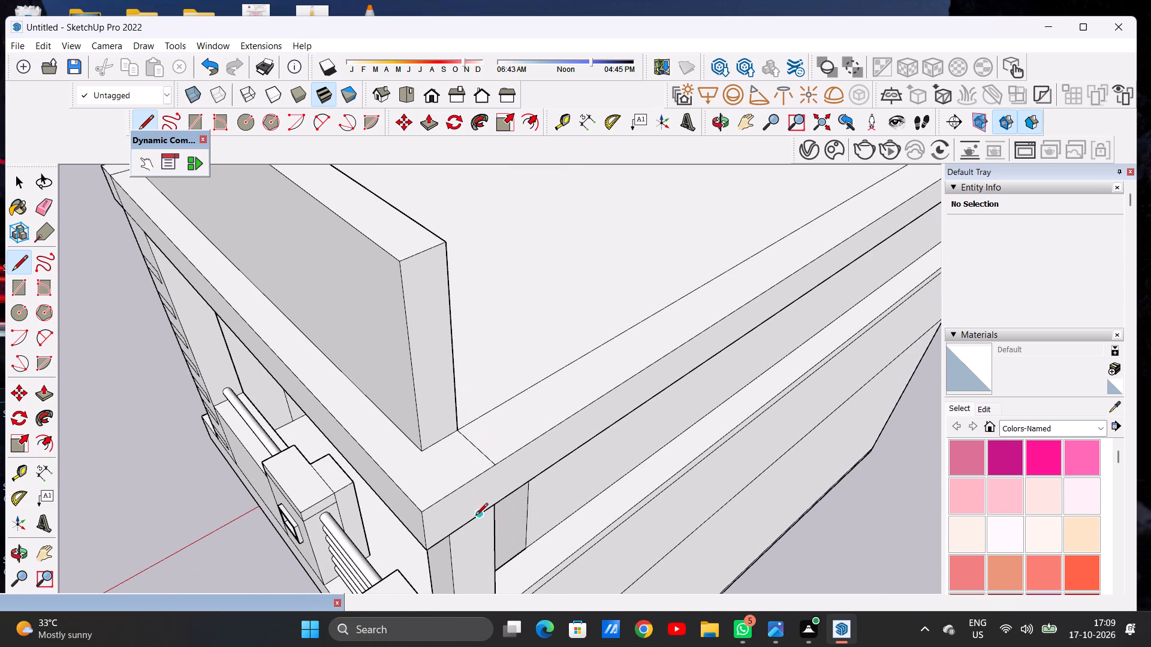
left_click(424, 451)
left_click(454, 485)
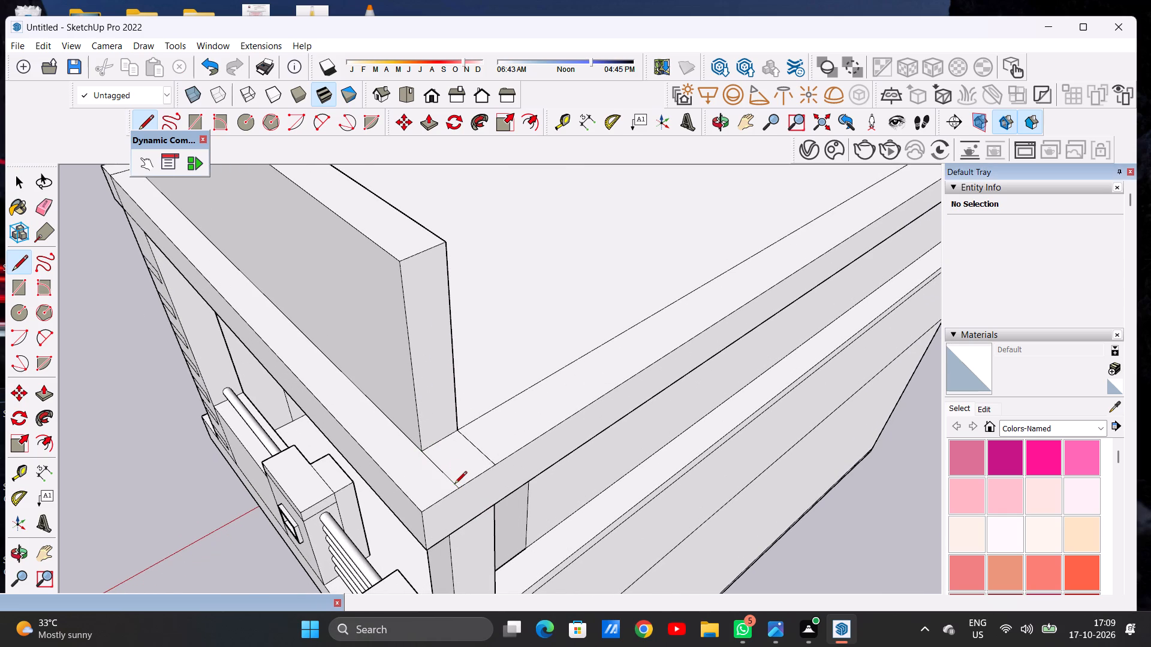
key("space")
type("E")
left_click_drag(468, 464, 484, 448)
key("space")
Push/Pull the rear border strip up to the top of the existing side parapet.
scroll(487, 556, "down", 1)
scroll(487, 557, "up", 1)
scroll(487, 557, "down", 12)
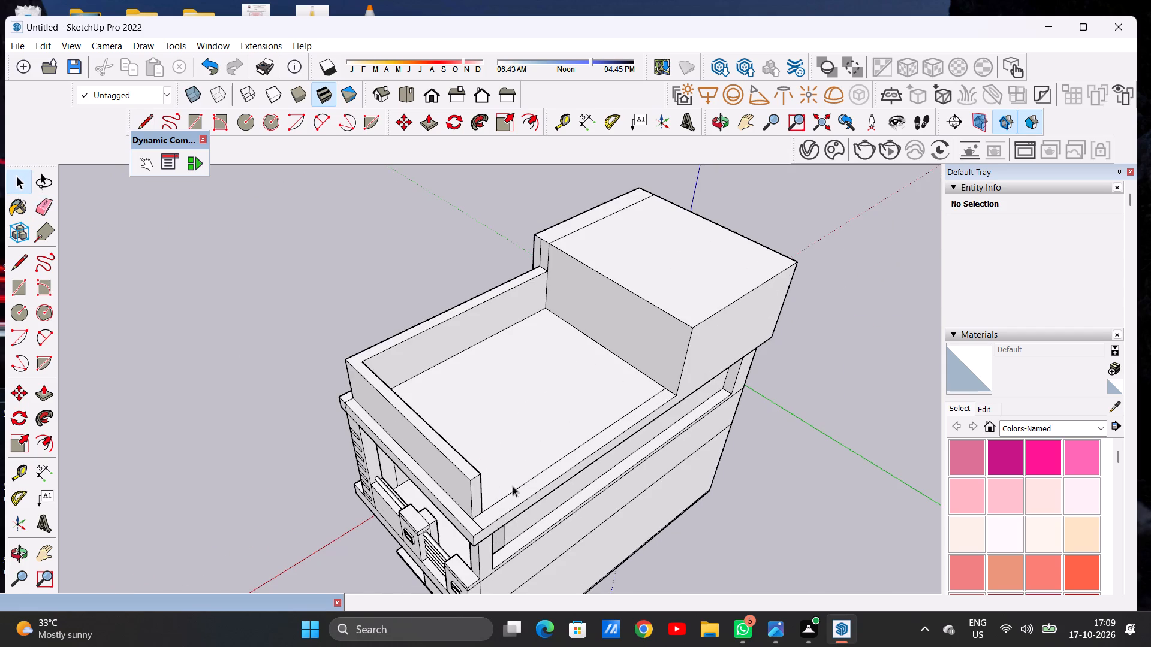
middle_click_drag(525, 483, 612, 431)
scroll(578, 464, "up", 6)
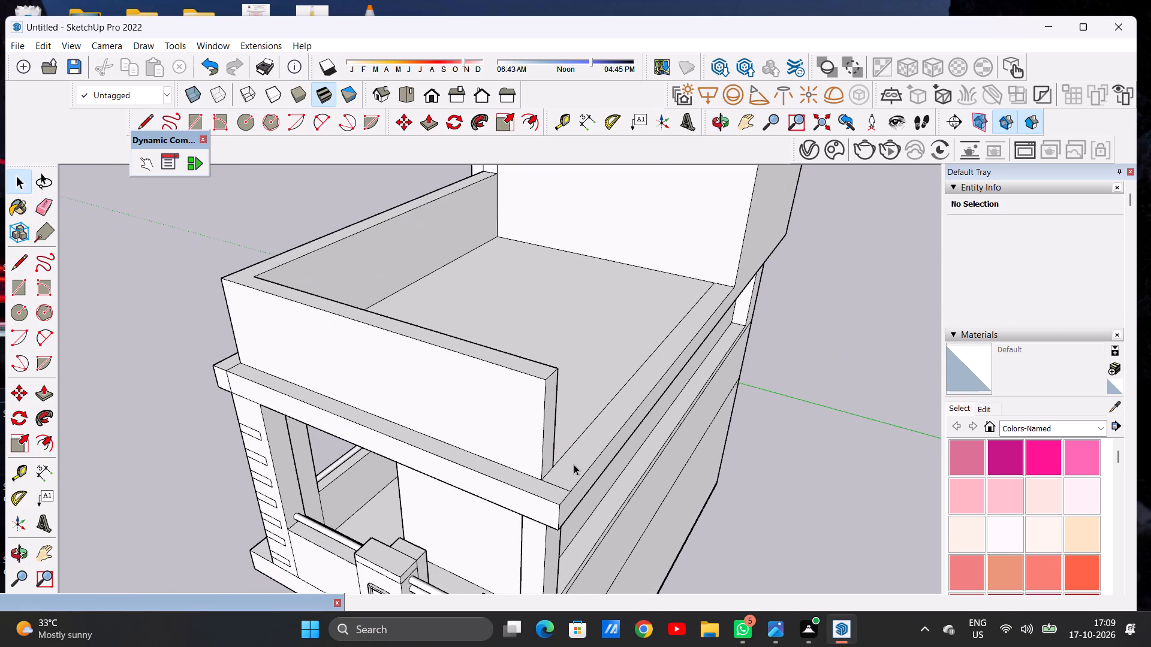
key("p")
scroll(556, 465, "up", 2)
left_click(558, 465)
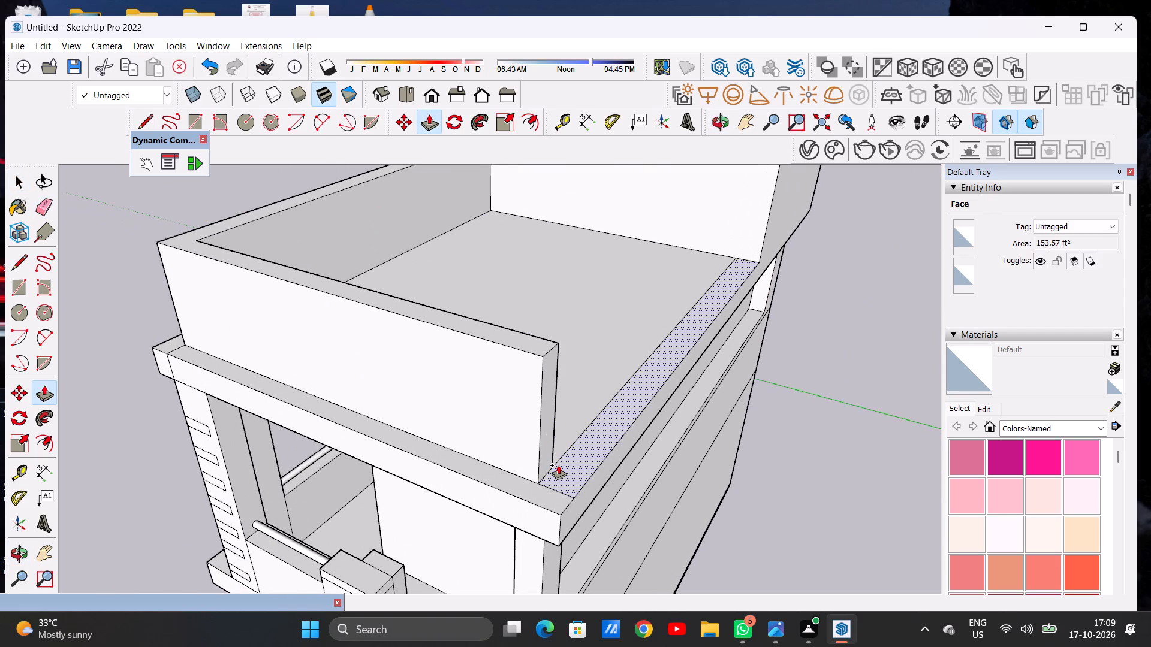
left_click(544, 359)
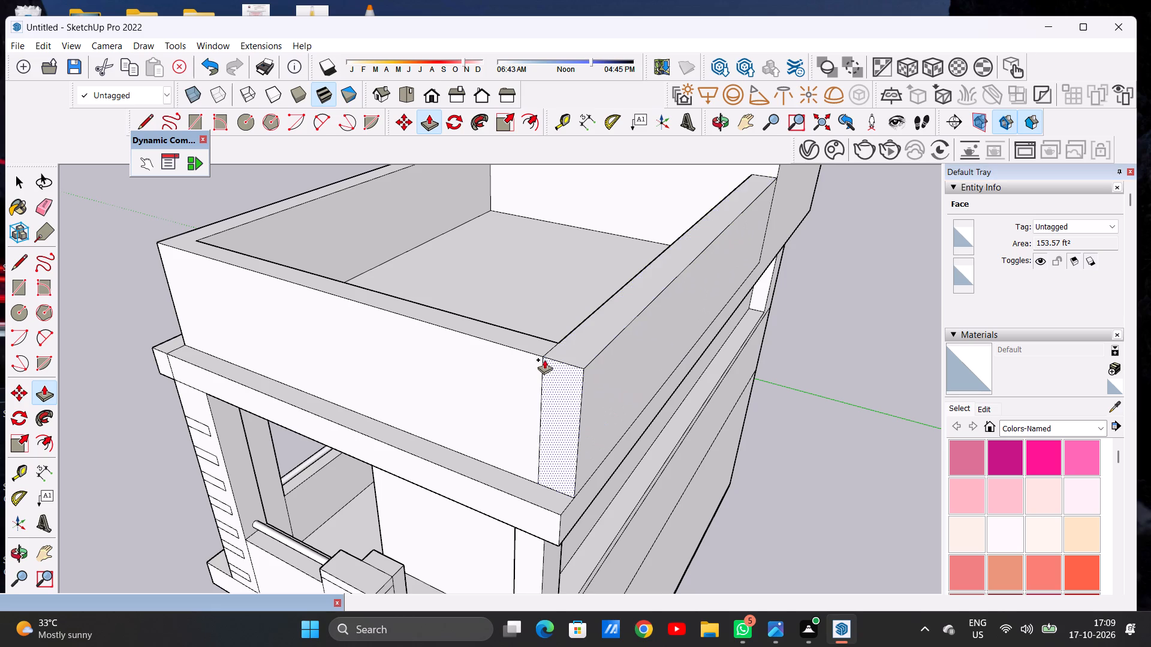
key("space")
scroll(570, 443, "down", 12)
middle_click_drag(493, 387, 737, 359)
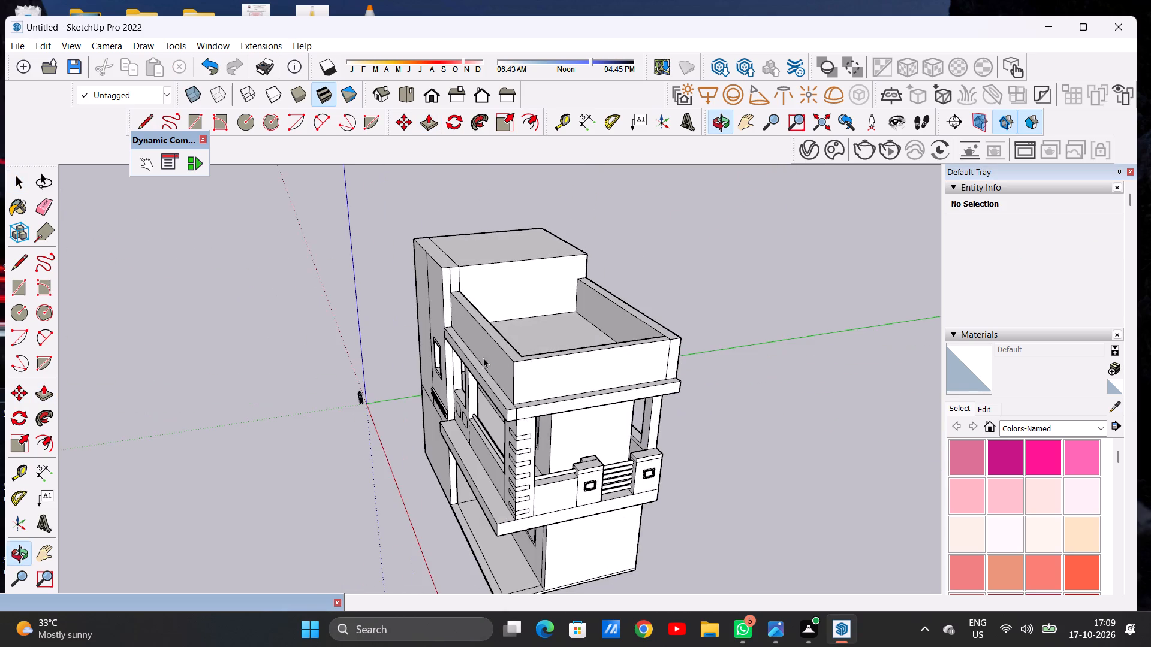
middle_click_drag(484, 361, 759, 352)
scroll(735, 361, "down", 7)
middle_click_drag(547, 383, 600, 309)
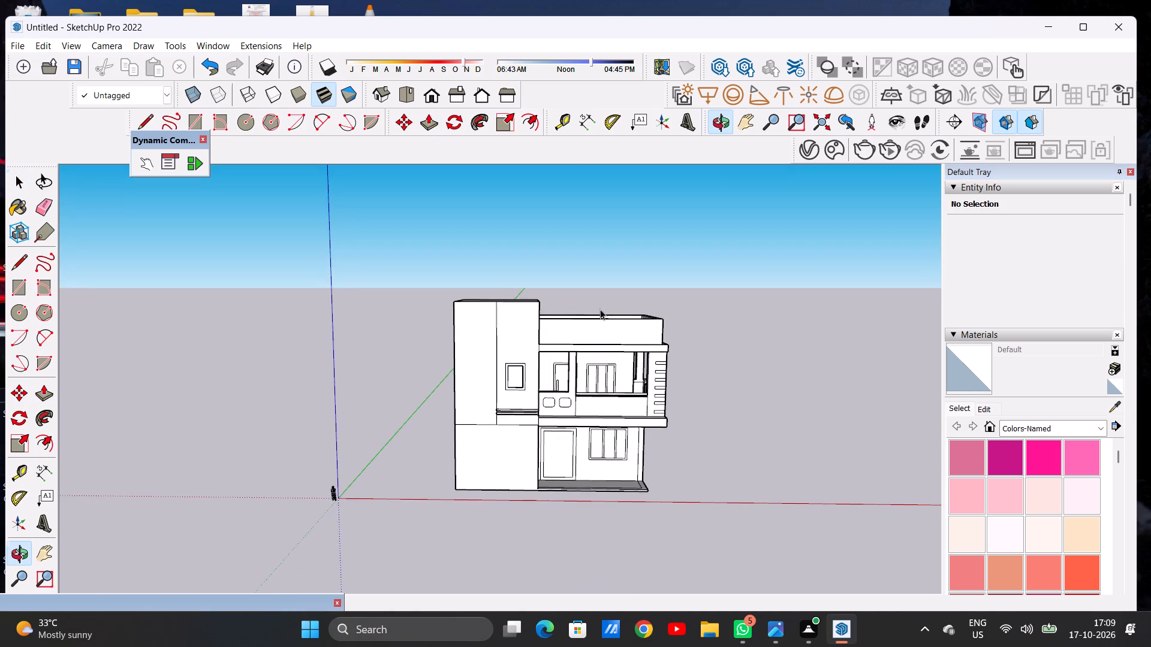
Erase the dividing line running across the tower block's roof near its front edge, including the leftover segment at its outer end.
scroll(616, 330, "up", 1)
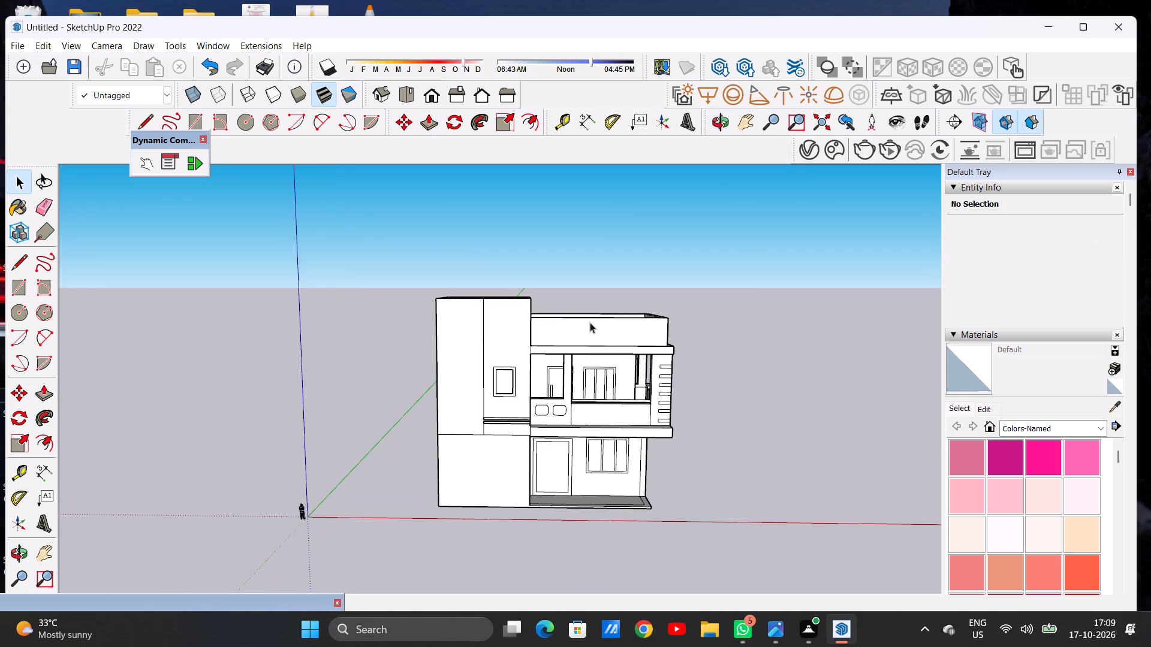
middle_click_drag(552, 336, 449, 455)
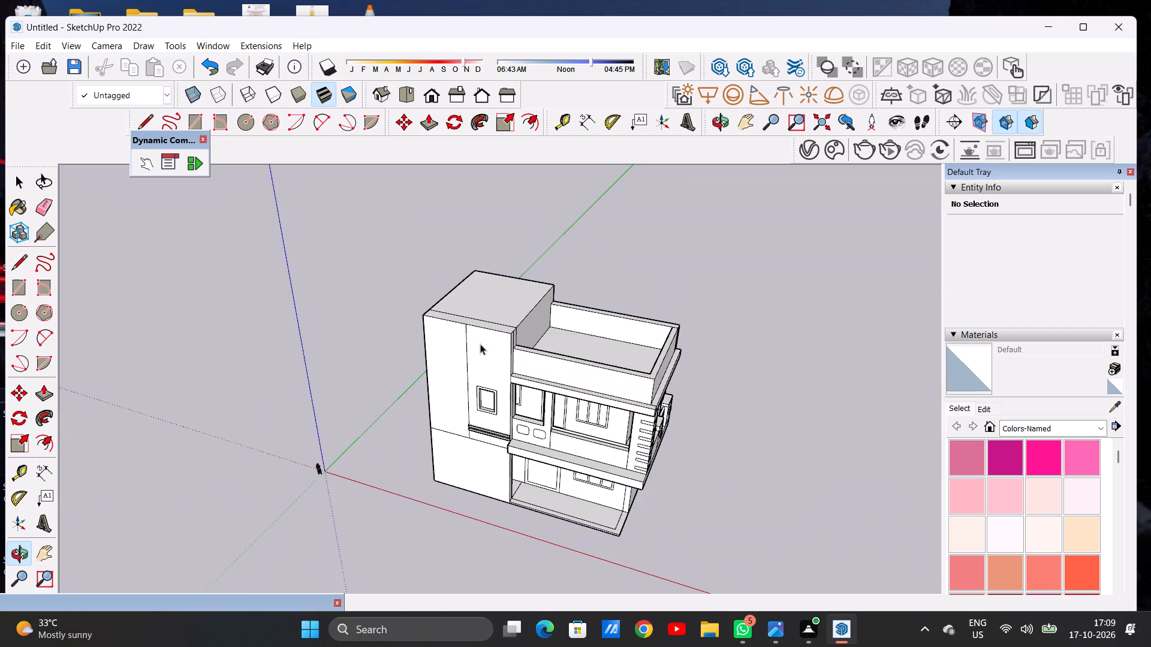
scroll(491, 319, "up", 9)
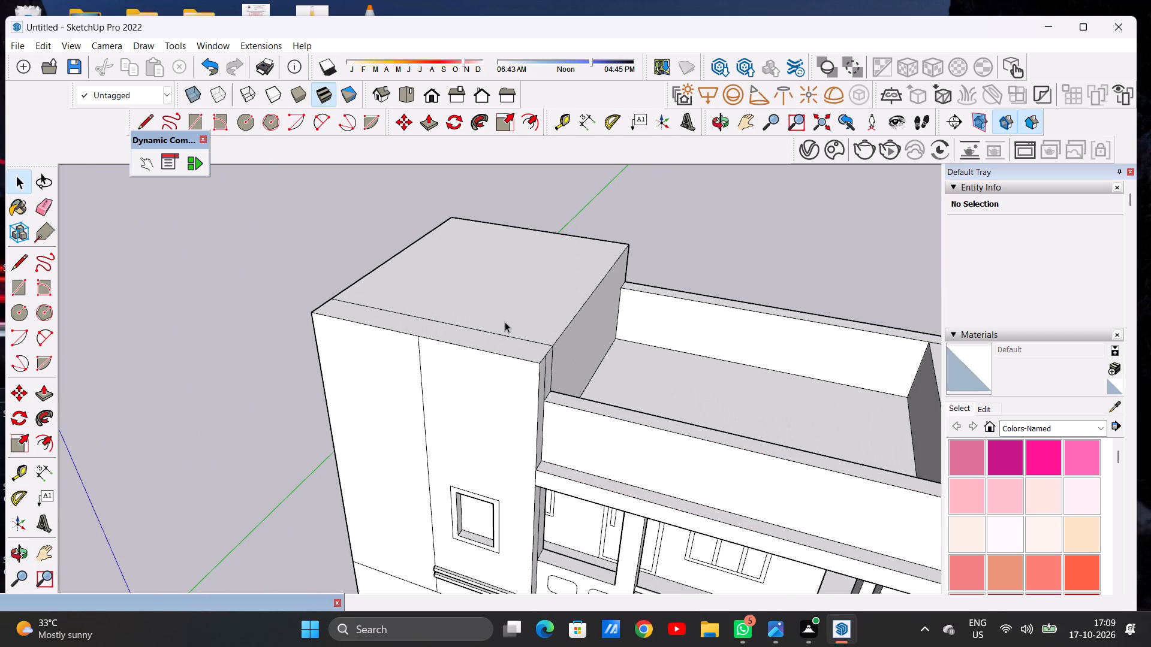
scroll(505, 322, "up", 5)
key("e")
left_click_drag(520, 339, 519, 349)
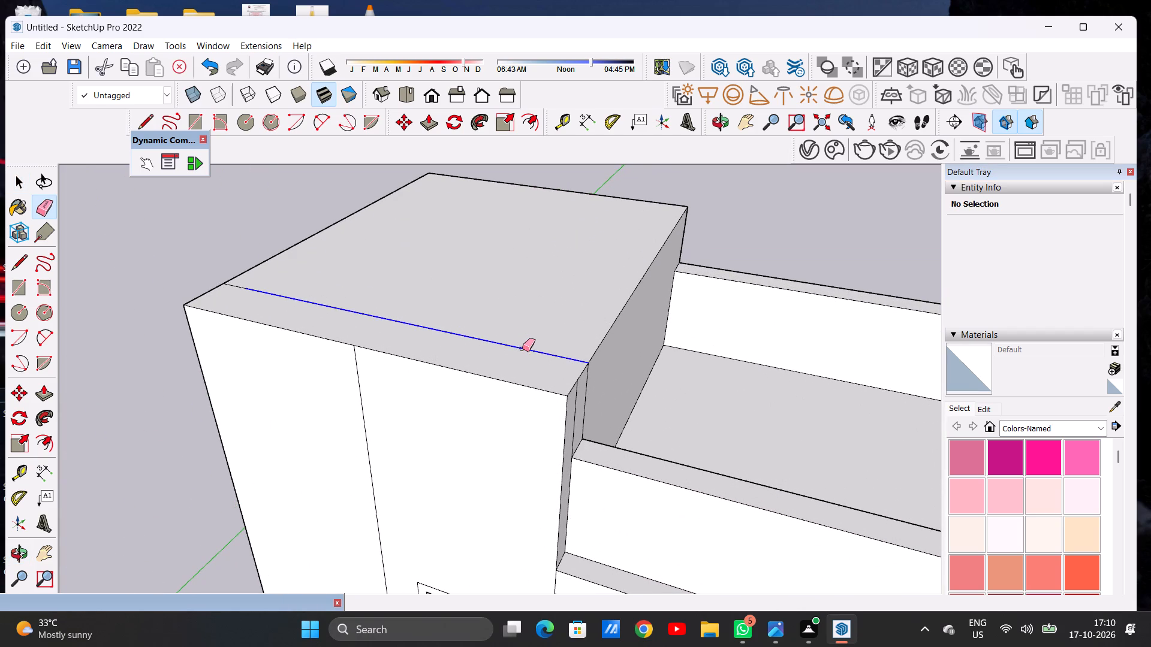
scroll(251, 282, "up", 9)
left_click_drag(219, 292, 267, 280)
key("space")
scroll(388, 362, "down", 16)
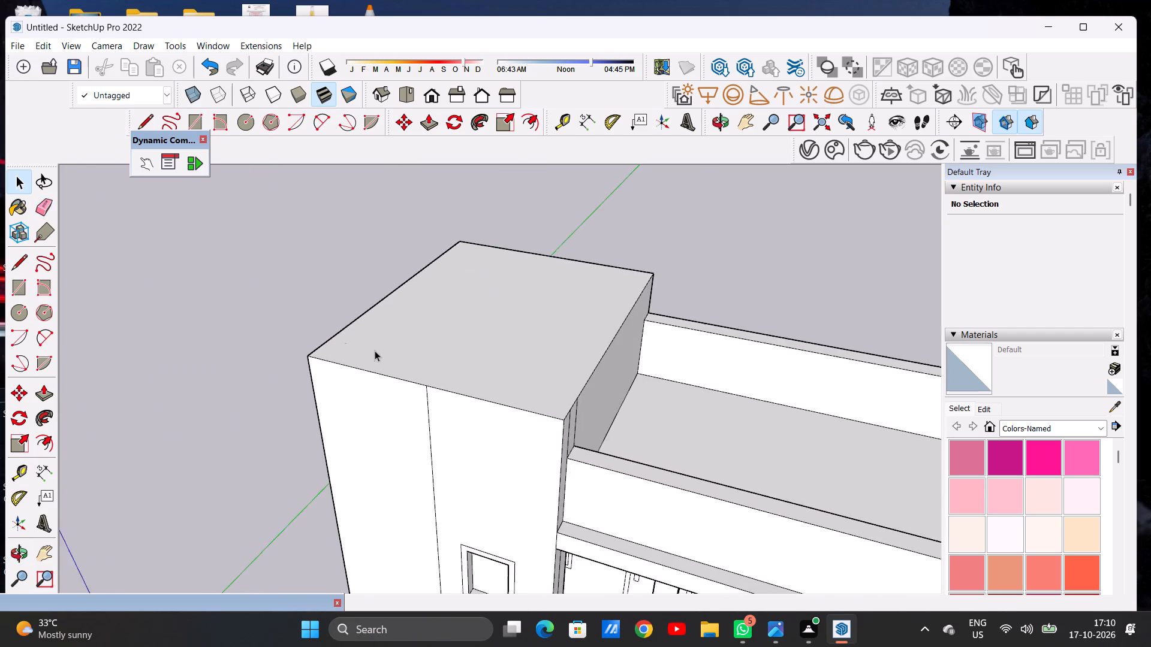
Push/Pull the tower block's top face upward slightly to make the tower taller.
scroll(375, 350, "down", 4)
middle_click_drag(429, 397, 457, 341)
scroll(463, 349, "up", 3)
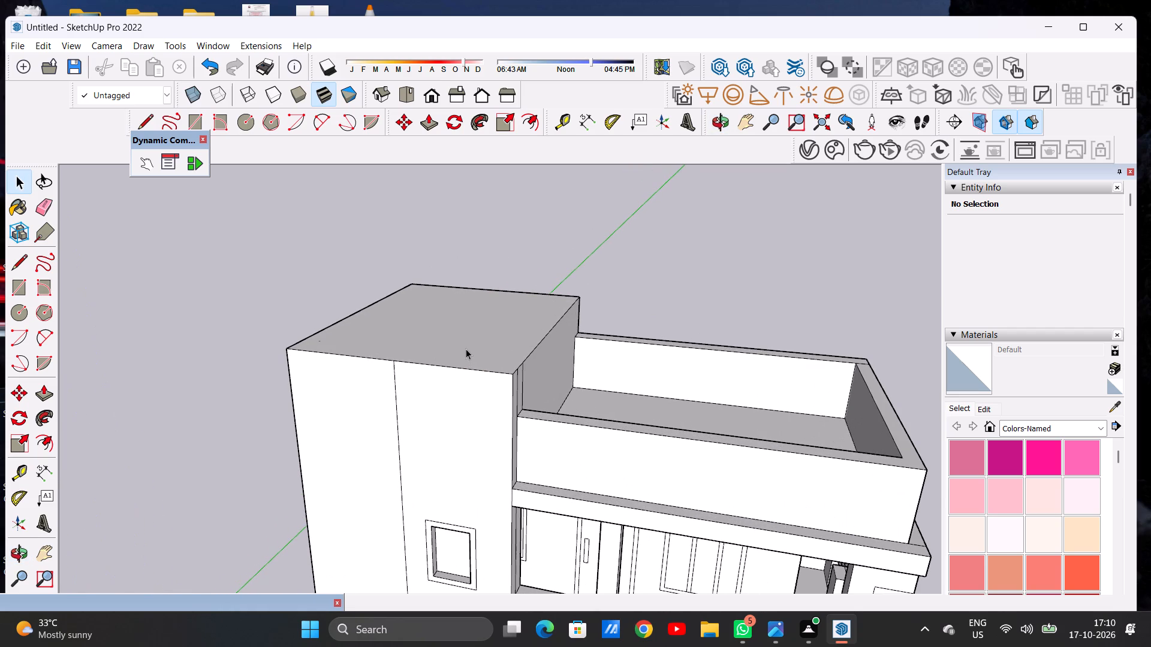
key("p")
left_click(486, 348)
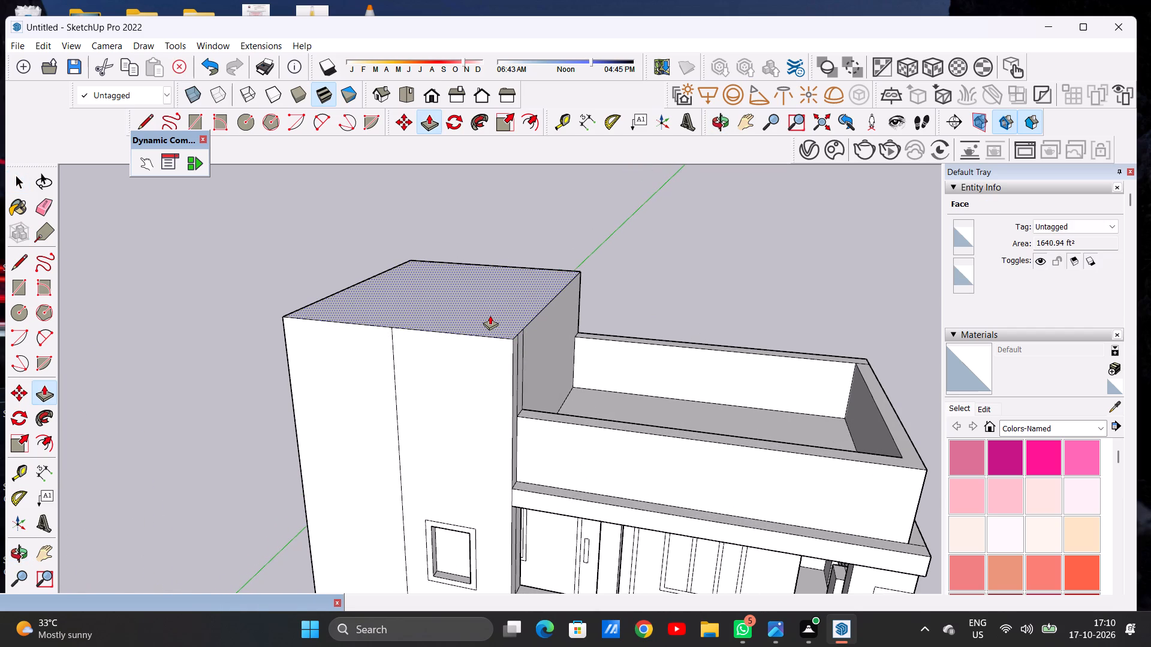
left_click(490, 315)
key("space")
Draw a long, narrow horizontal rectangle on the front parapet face, starting at the edge where it meets the tower block.
scroll(476, 452, "down", 9)
middle_click_drag(489, 467, 555, 388)
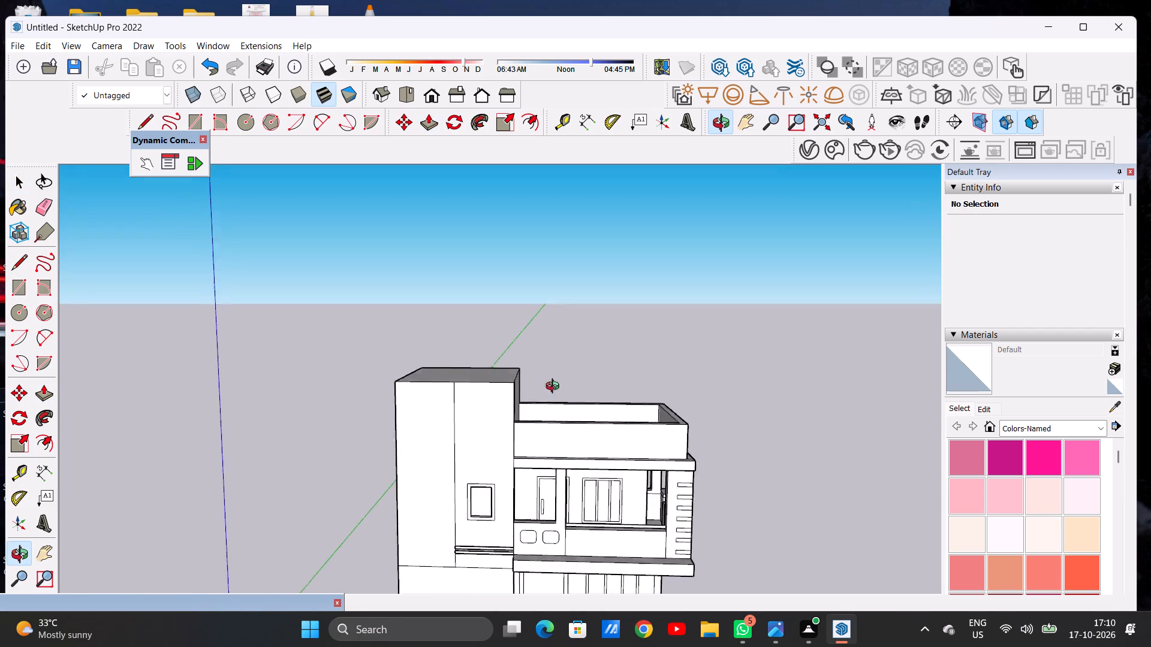
middle_click_drag(555, 388, 552, 368)
scroll(580, 439, "up", 3)
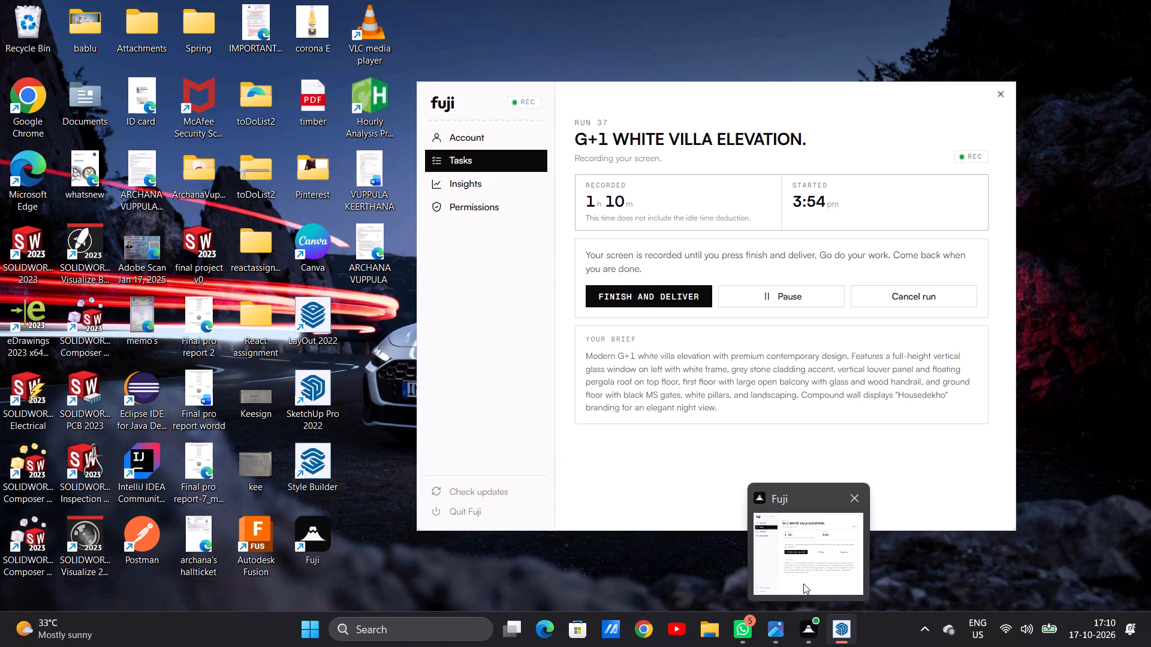
left_click(825, 564)
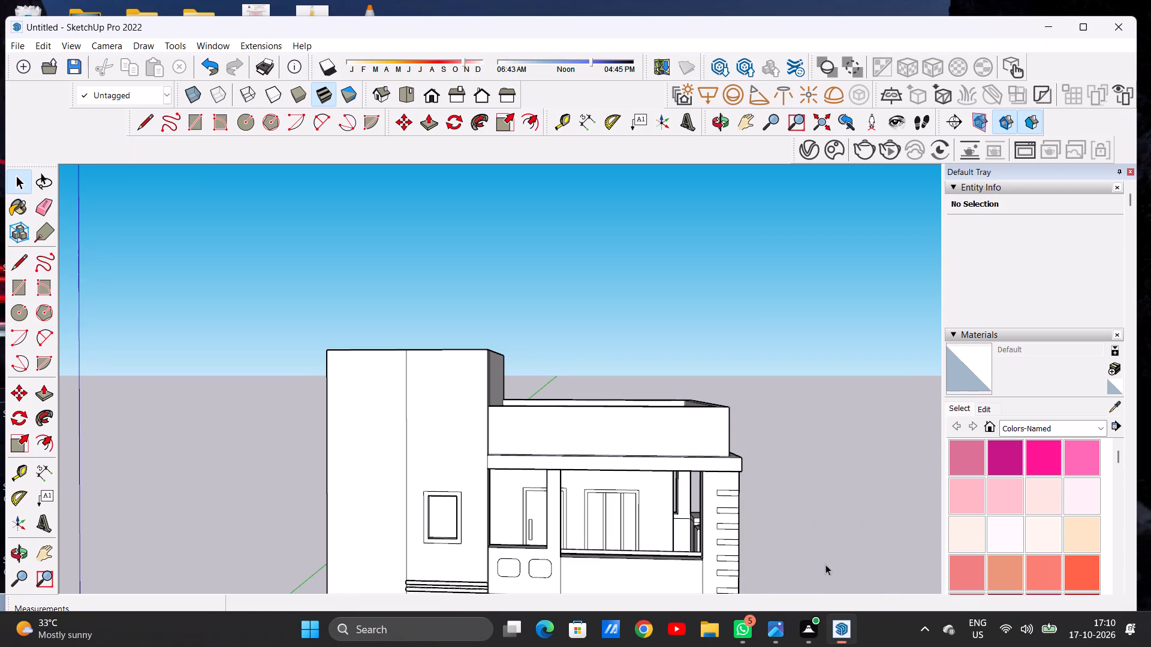
scroll(520, 506, "down", 4)
scroll(537, 463, "up", 5)
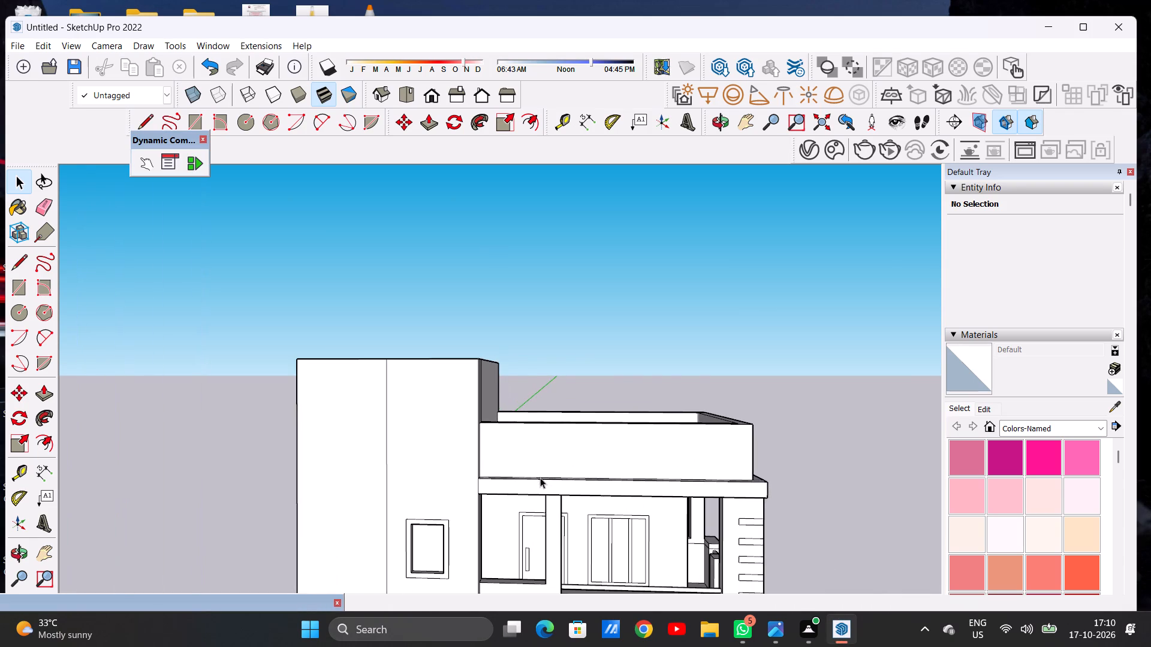
middle_click_drag(540, 477, 542, 462)
scroll(546, 462, "up", 3)
middle_click_drag(546, 462, 550, 478)
scroll(520, 455, "up", 2)
scroll(520, 455, "down", 1)
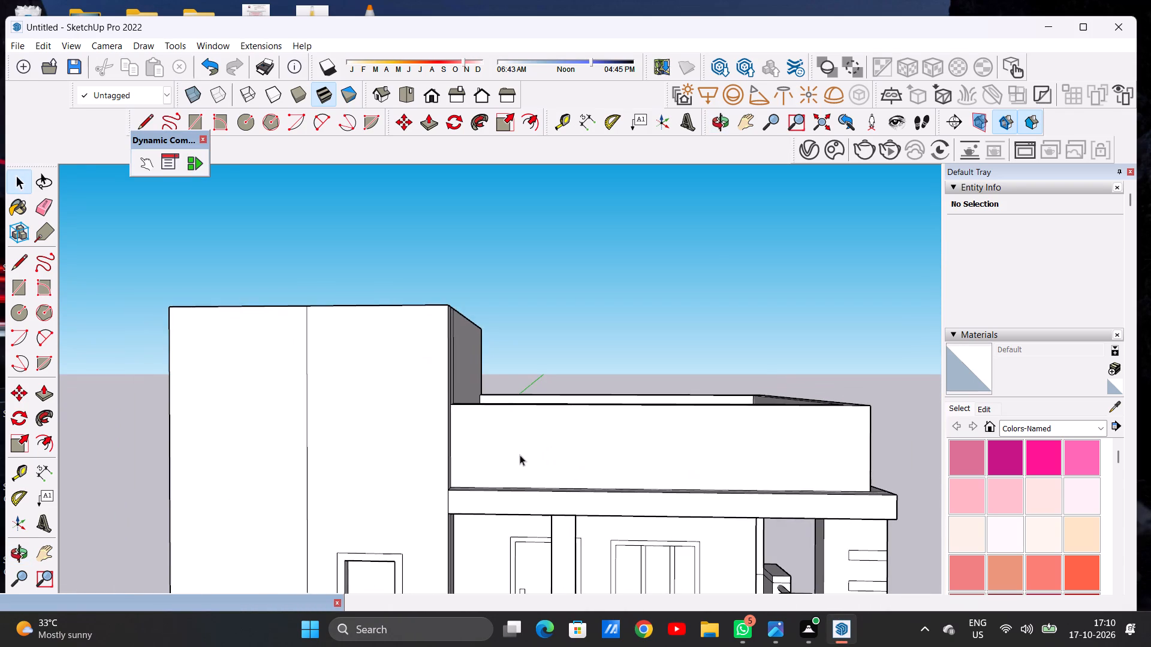
middle_click(508, 454)
scroll(517, 458, "up", 2)
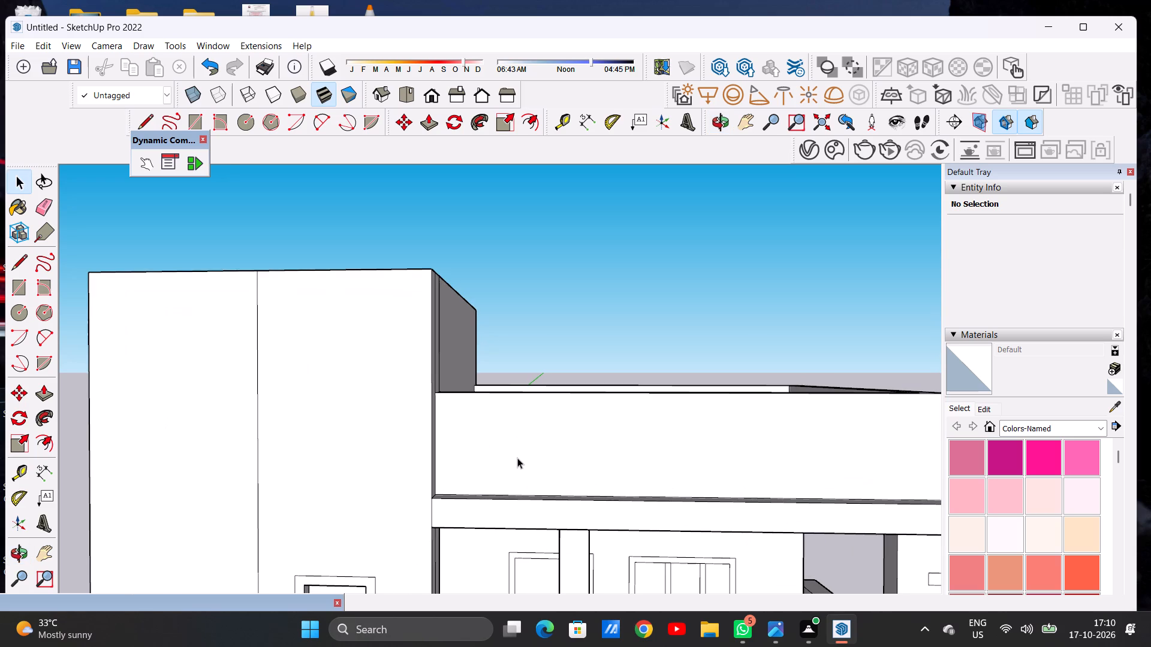
key("r")
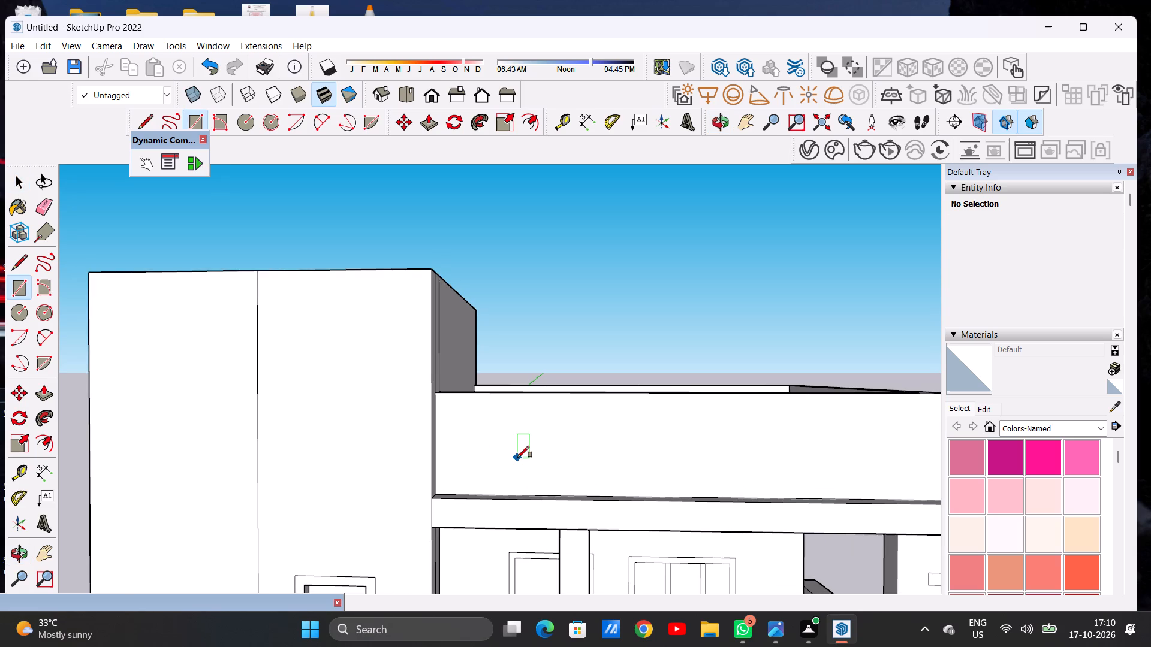
scroll(517, 456, "up", 4)
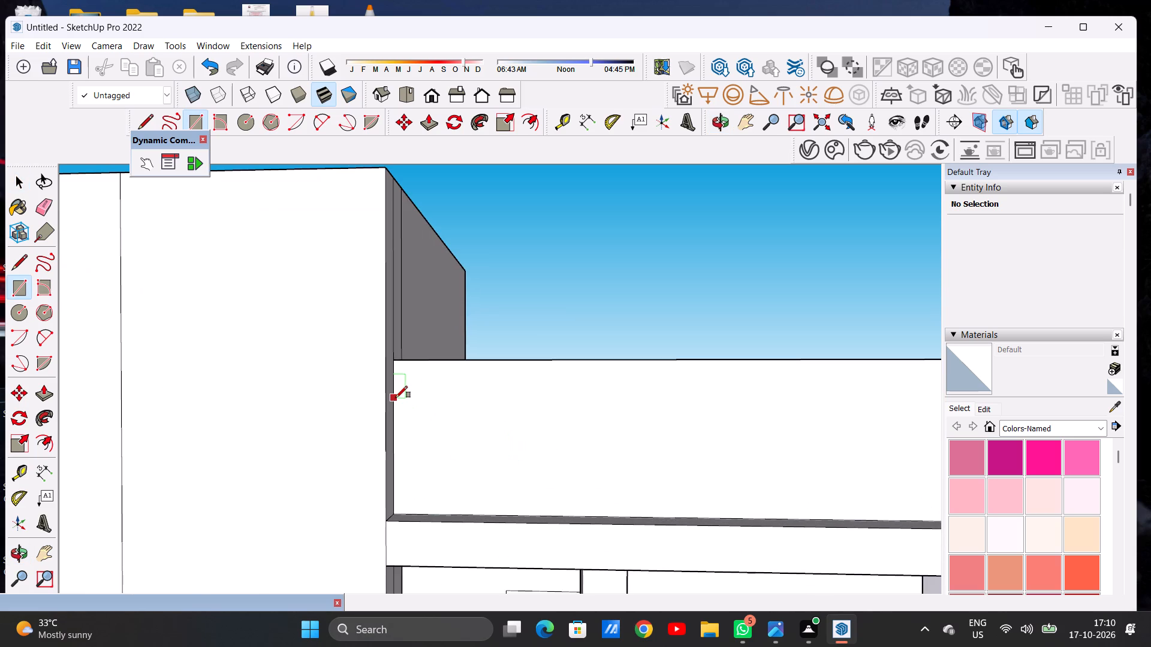
left_click(396, 398)
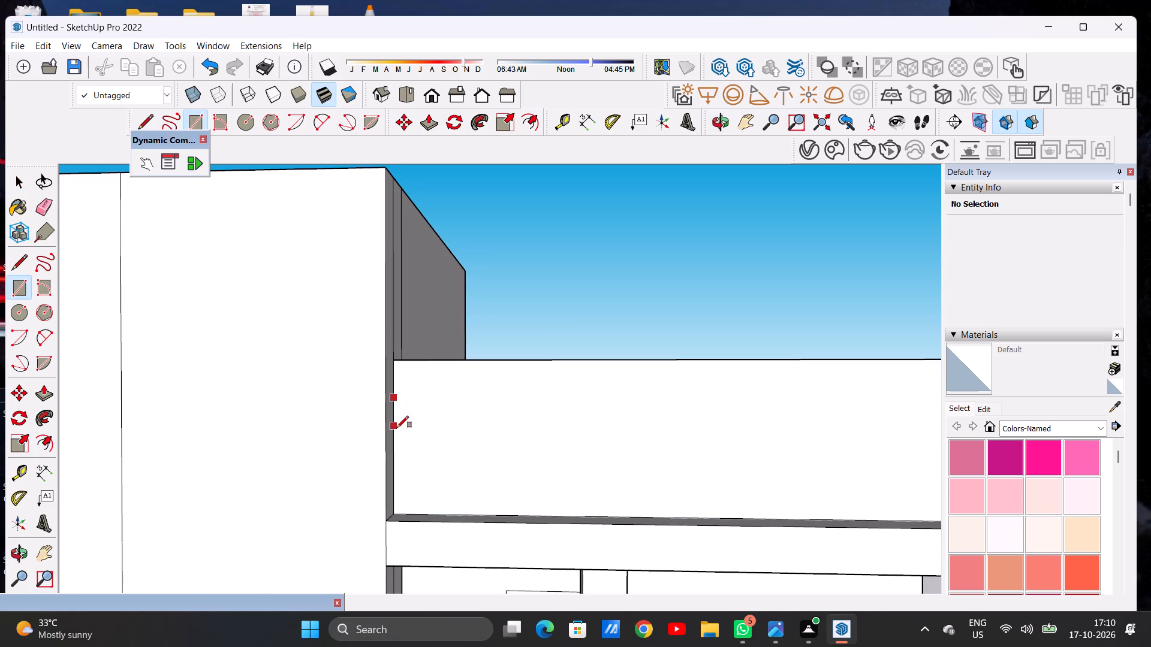
left_click(397, 428)
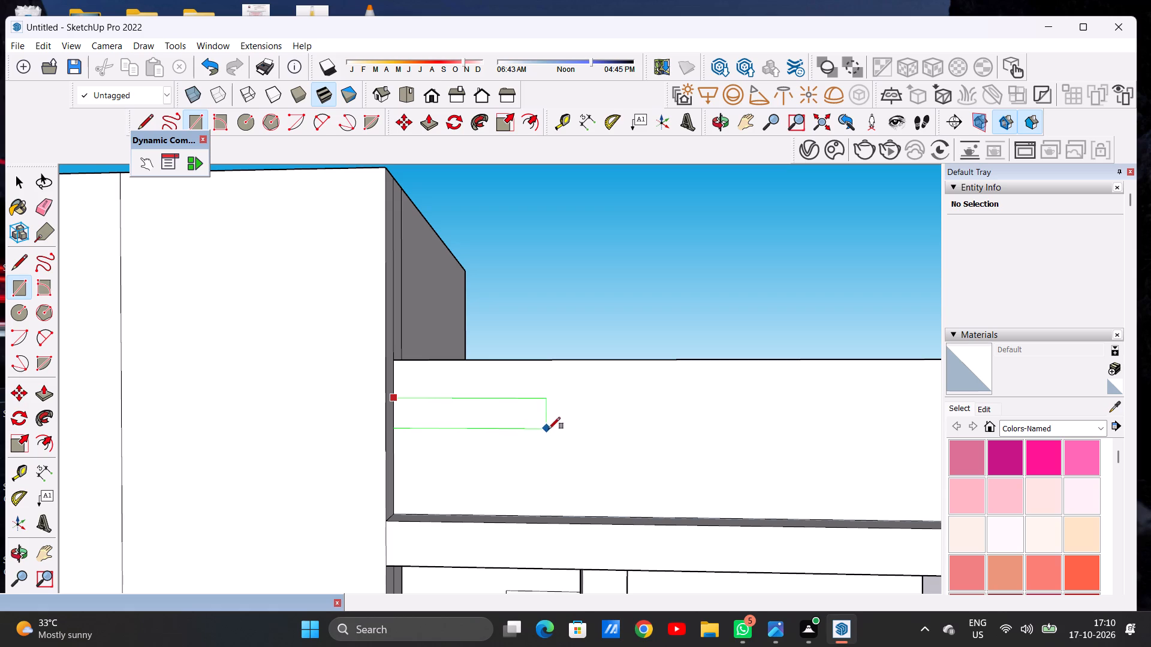
left_click(583, 433)
key("space")
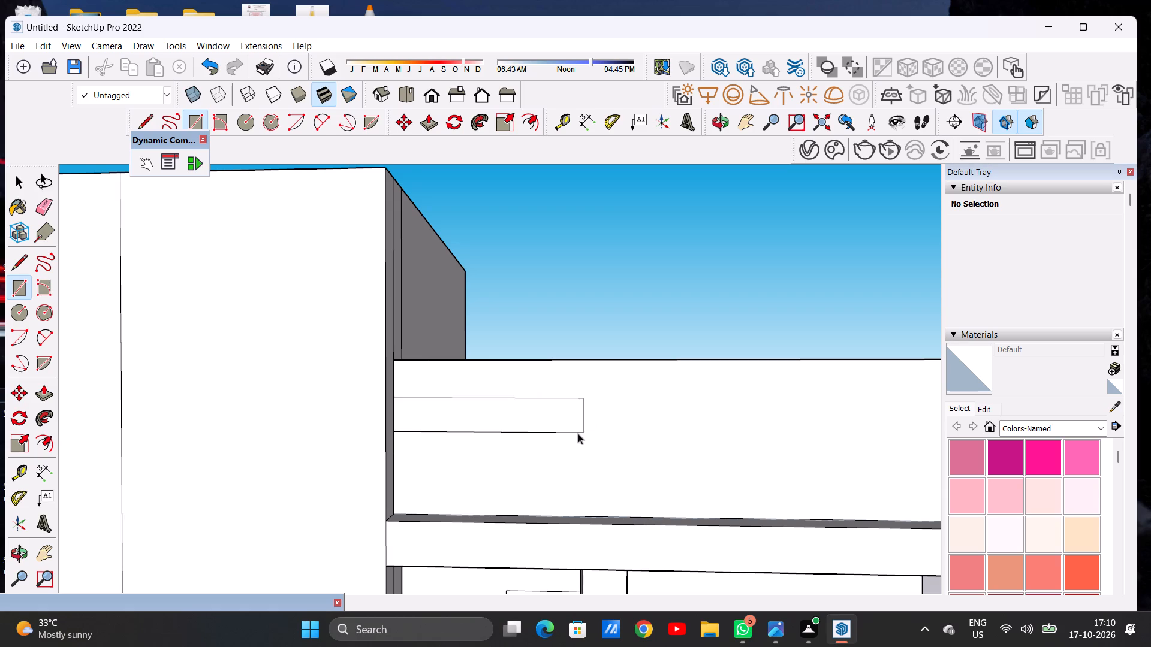
Draw a wider horizontal rectangle in the upper middle of the front parapet face, spaced away from the narrow strip by the tower.
scroll(467, 449, "down", 13)
scroll(556, 456, "up", 1)
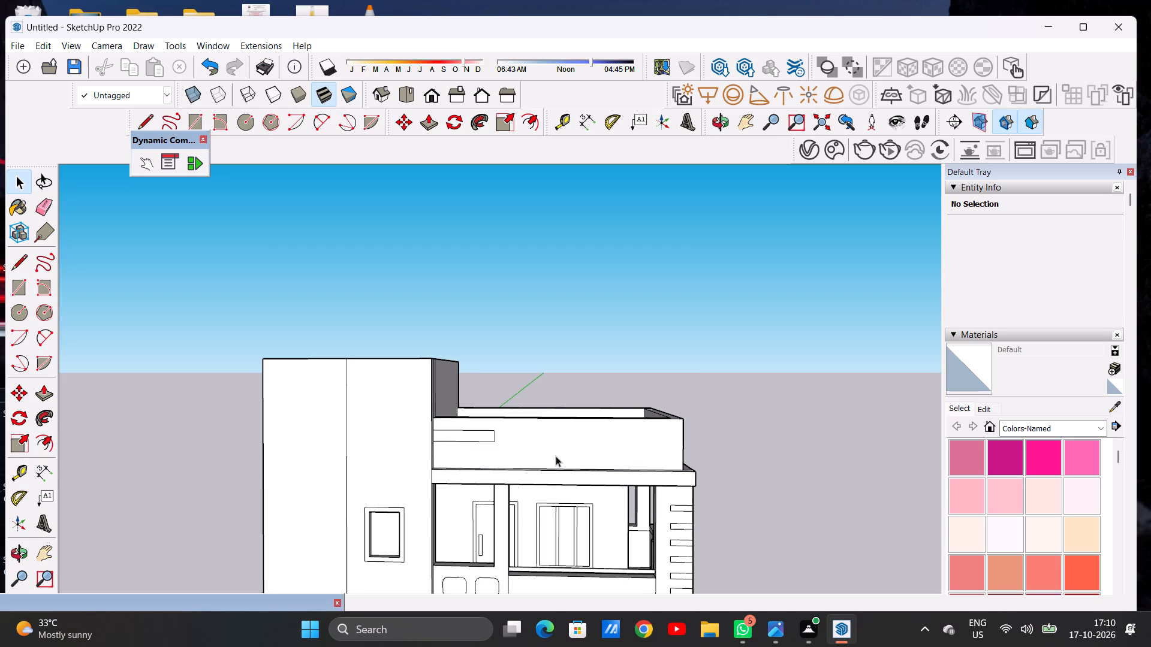
middle_click_drag(557, 456, 549, 449)
scroll(565, 448, "up", 1)
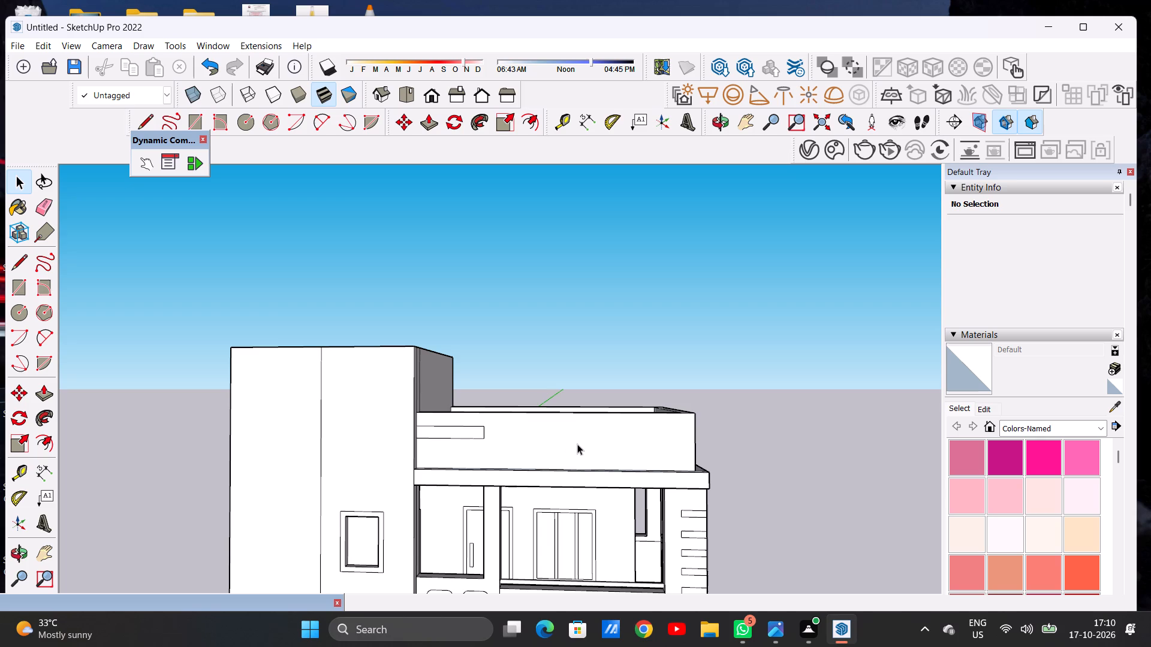
scroll(595, 437, "up", 1)
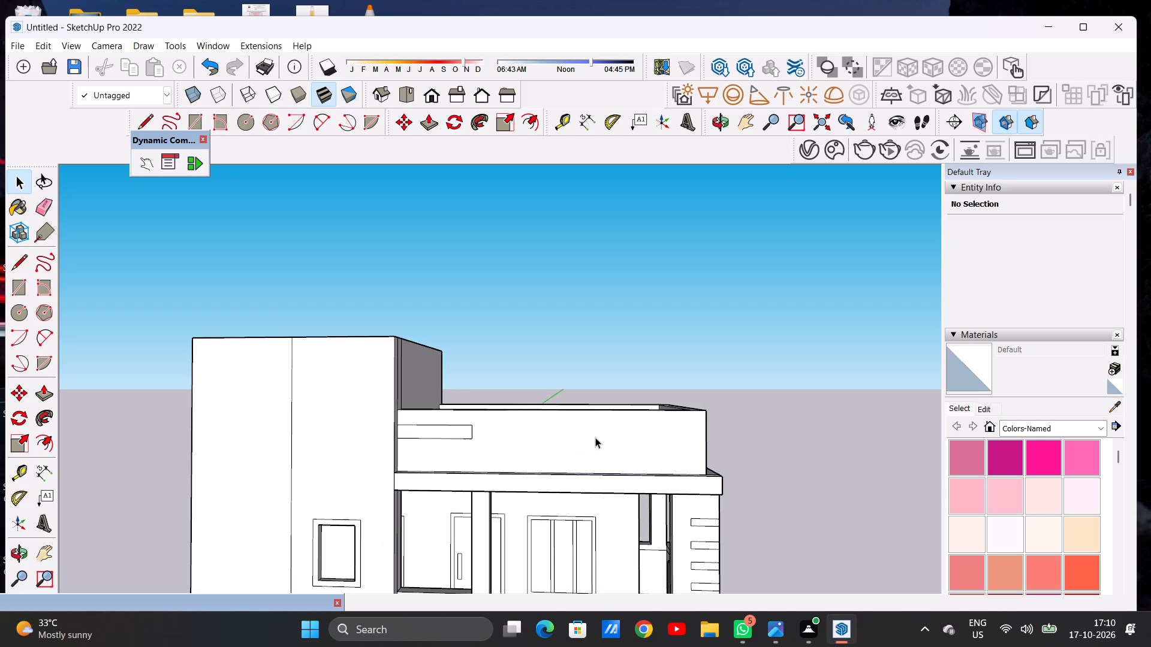
key("r")
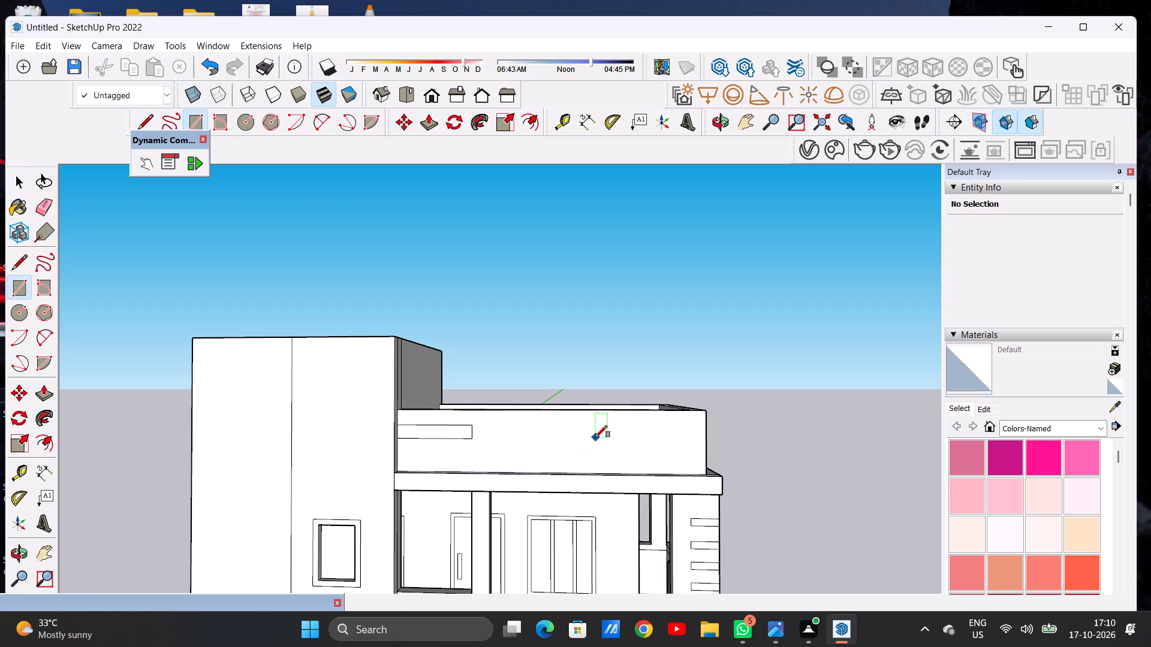
scroll(584, 467, "up", 4)
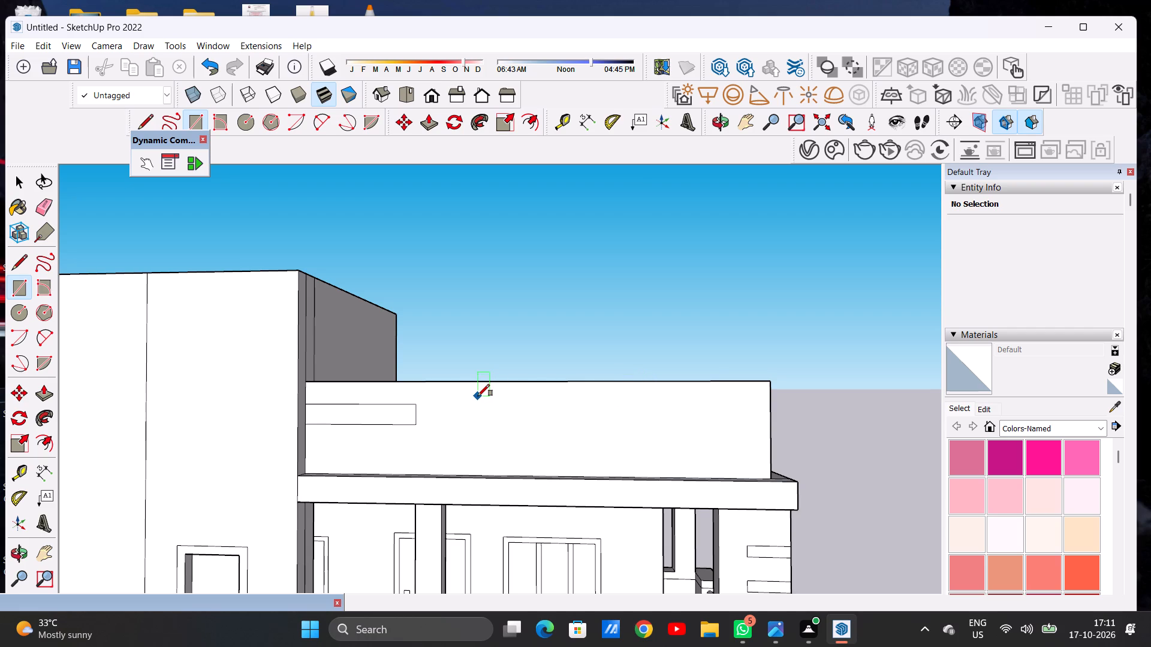
left_click(491, 398)
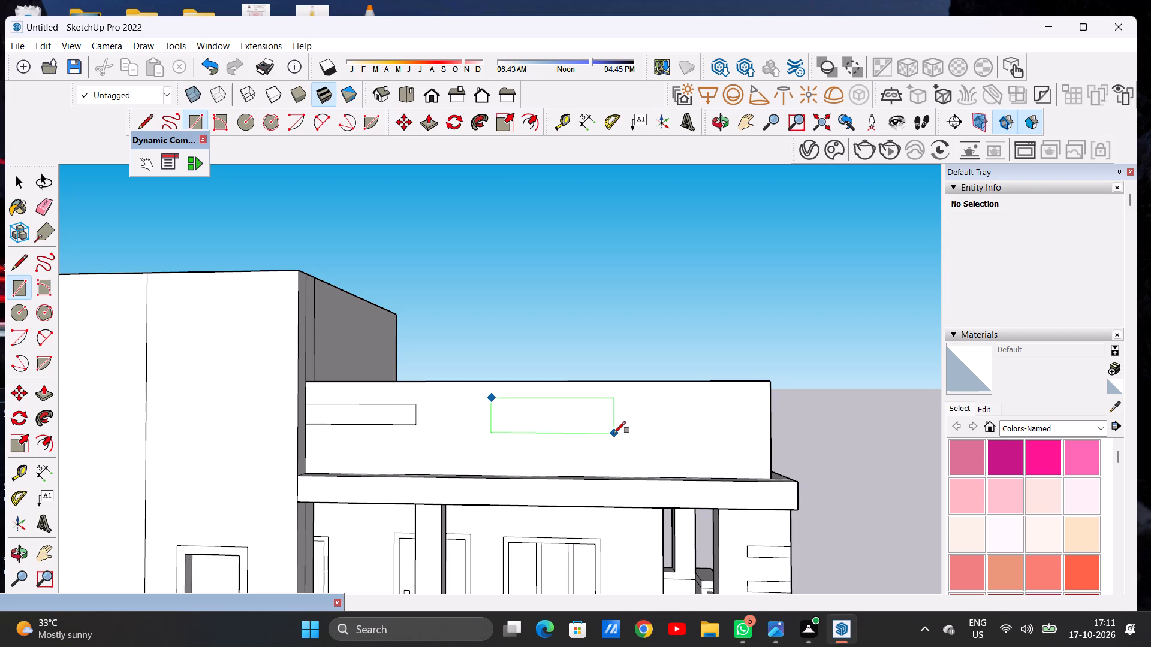
left_click(614, 433)
key("space")
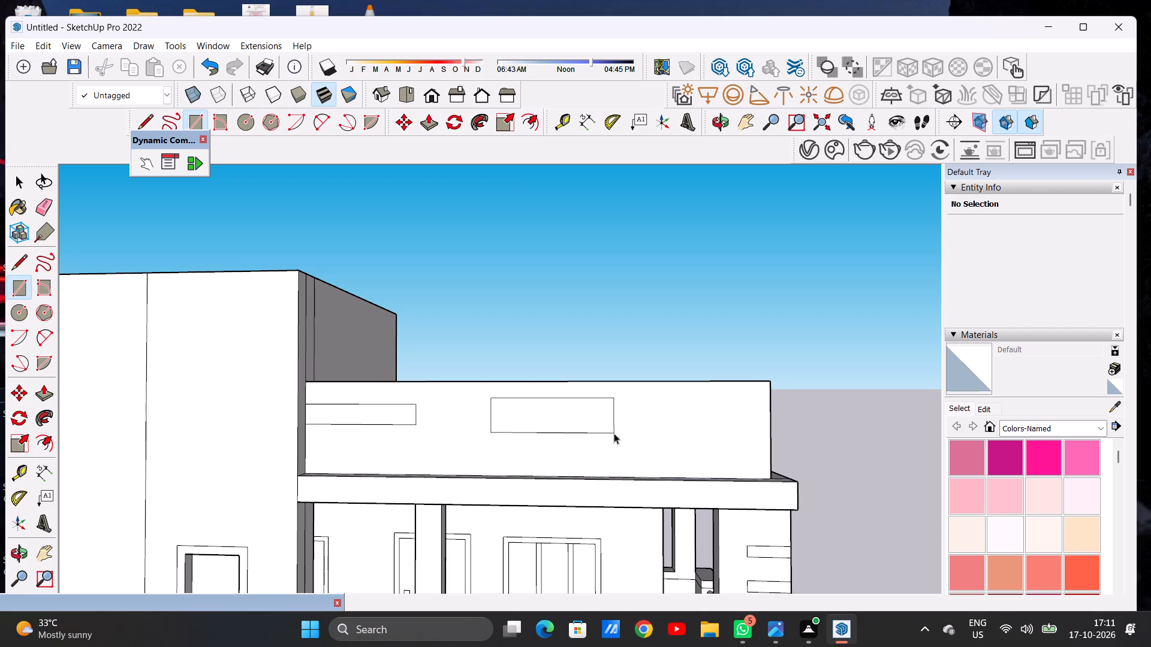
Extend the middle rectangle into an inverted L with a narrow leg down to the parapet's base at its tower-side end, erasing the edge between.
key("l")
scroll(484, 465, "up", 2)
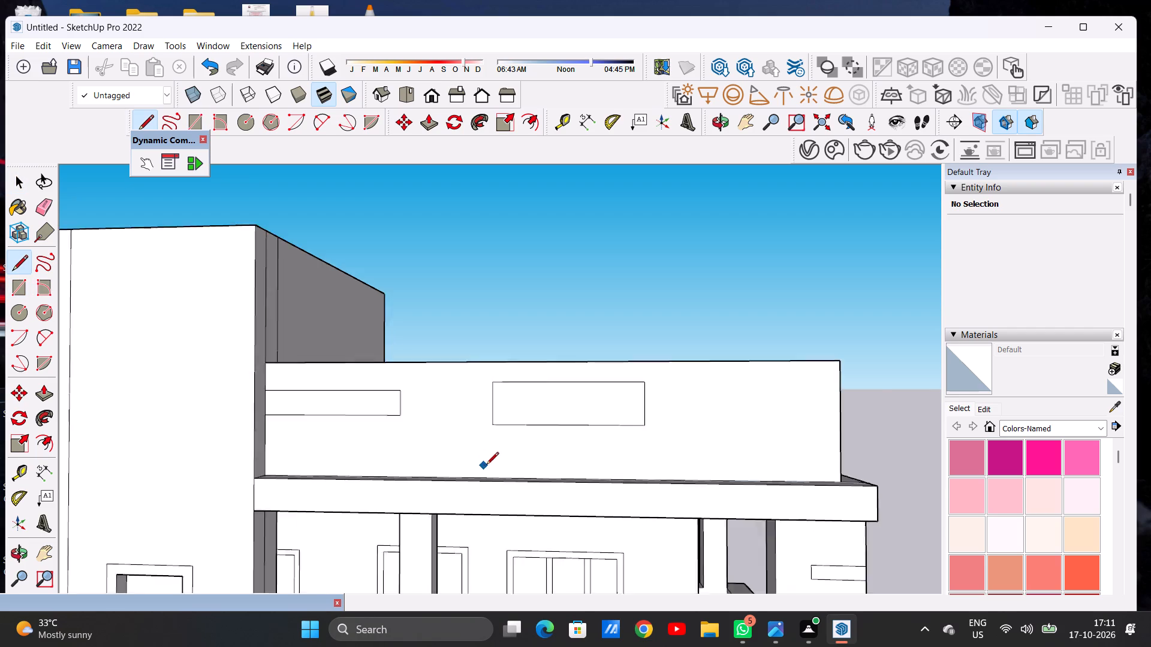
scroll(486, 465, "up", 3)
left_click(496, 412)
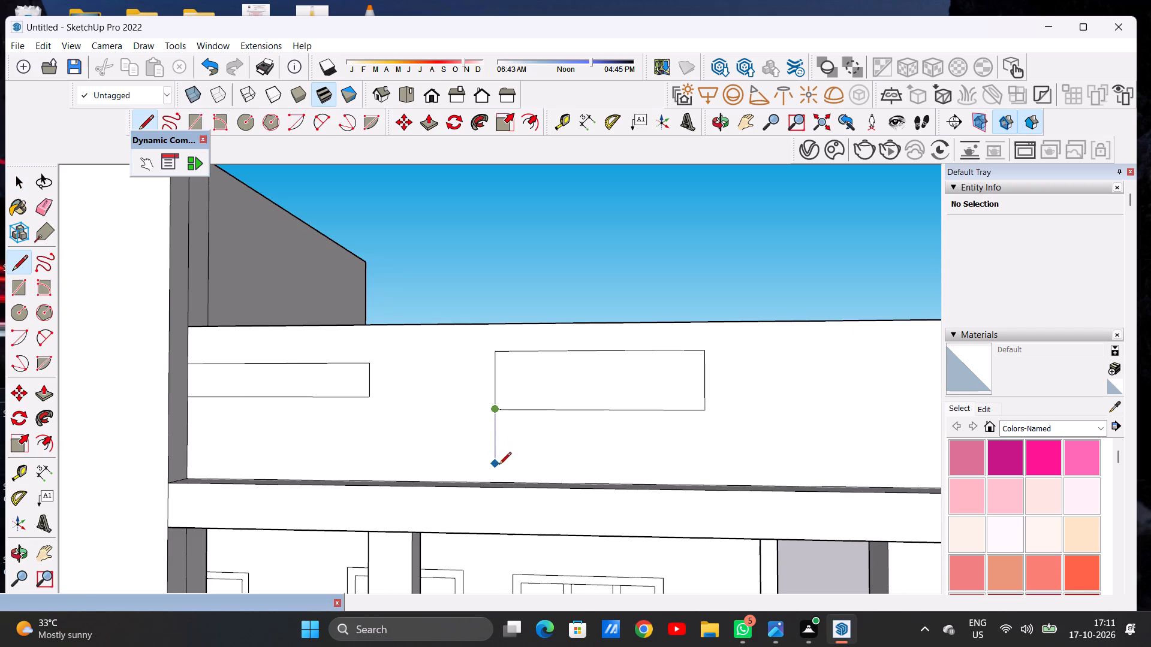
left_click(497, 481)
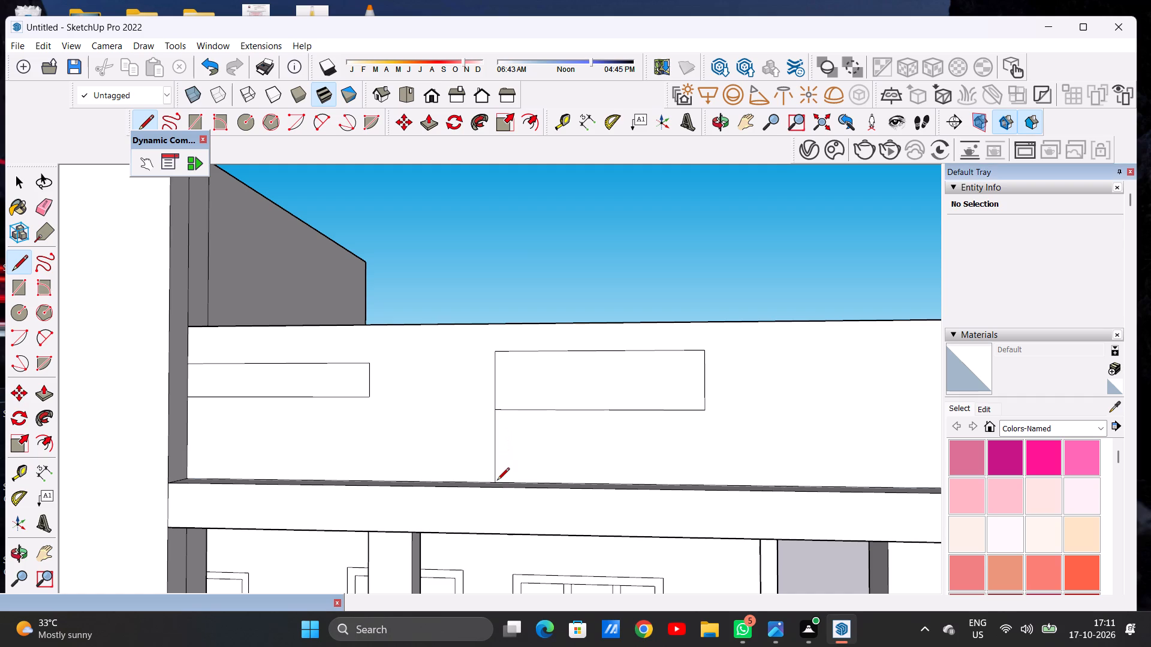
left_click(530, 479)
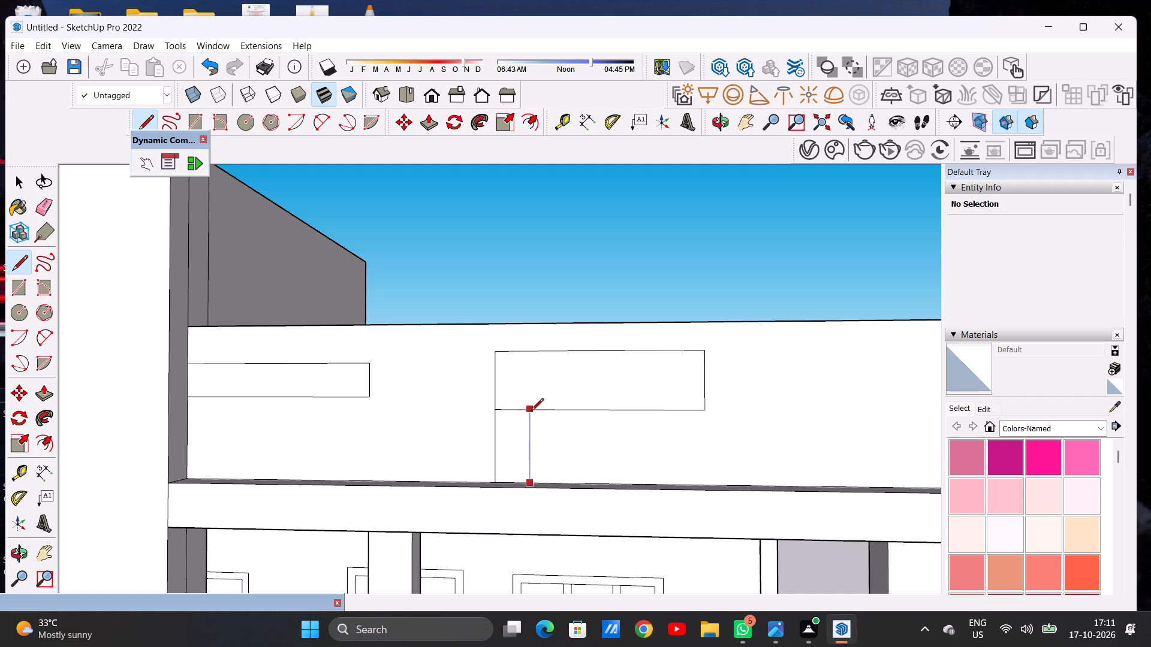
left_click(531, 410)
key("space")
key("e")
left_click_drag(510, 404, 514, 425)
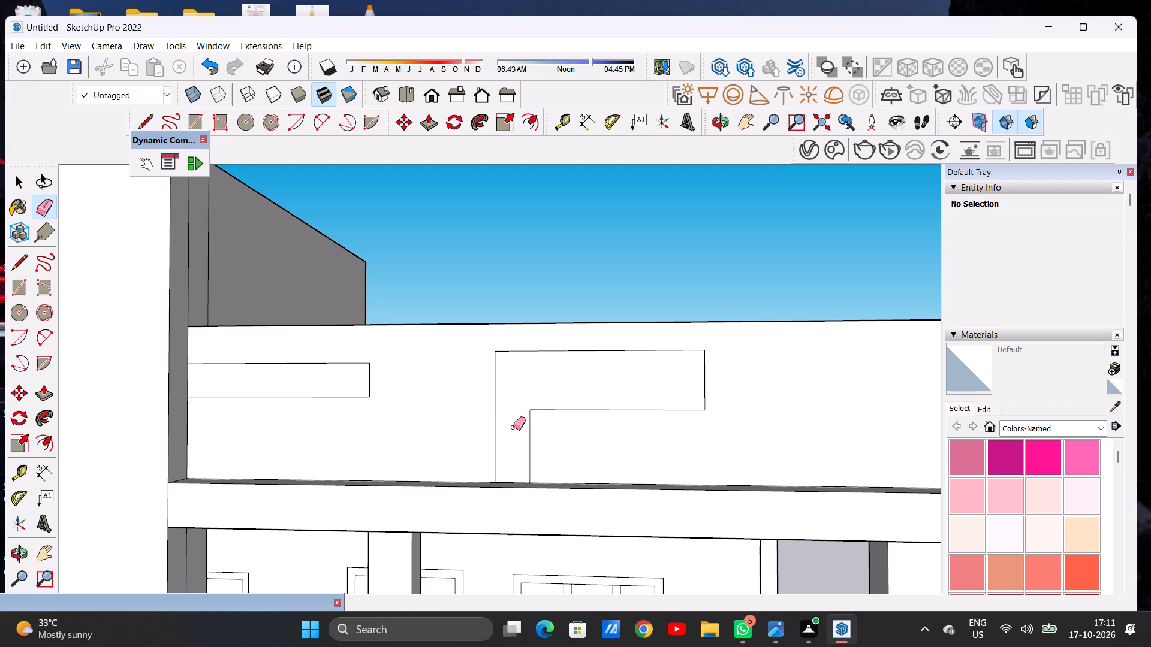
key("space")
Draw a small square on the front parapet face below the inverted L's horizontal arm, beside its vertical leg.
scroll(480, 437, "down", 4)
scroll(574, 443, "up", 2)
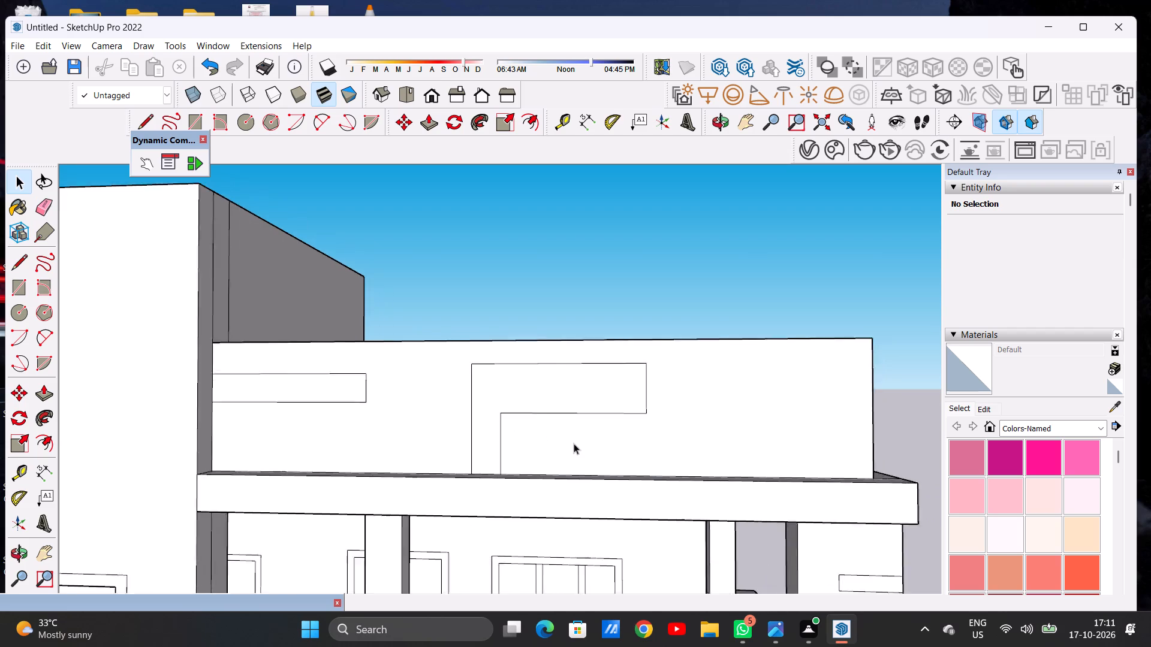
scroll(574, 443, "up", 1)
key("r")
scroll(558, 451, "up", 2)
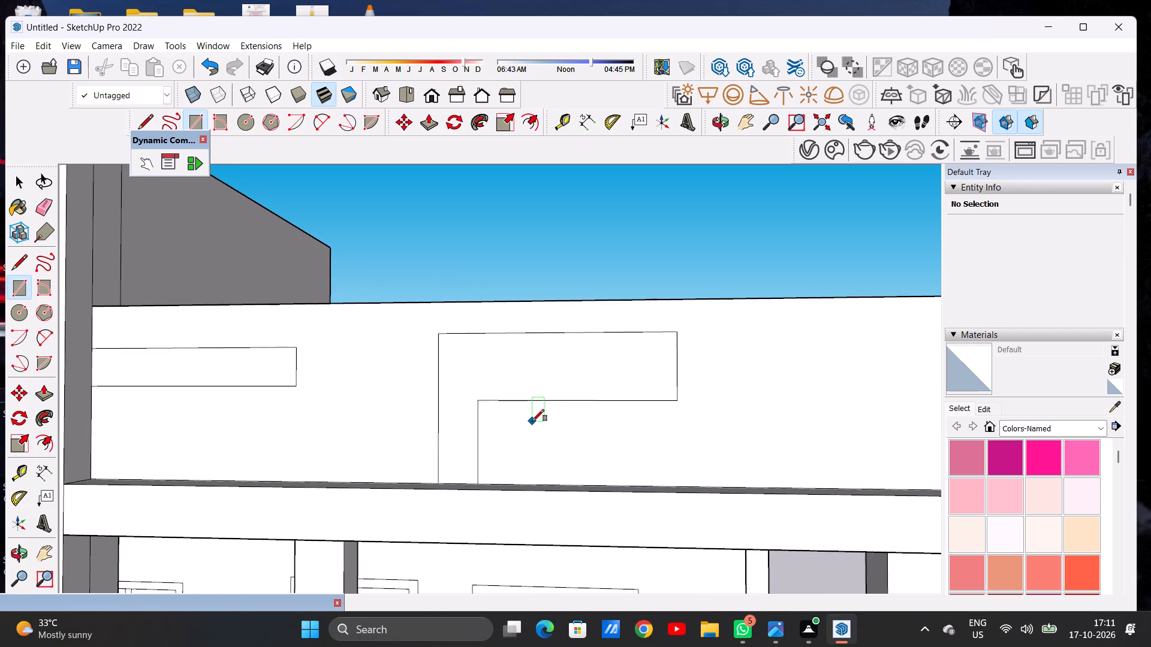
left_click(525, 420)
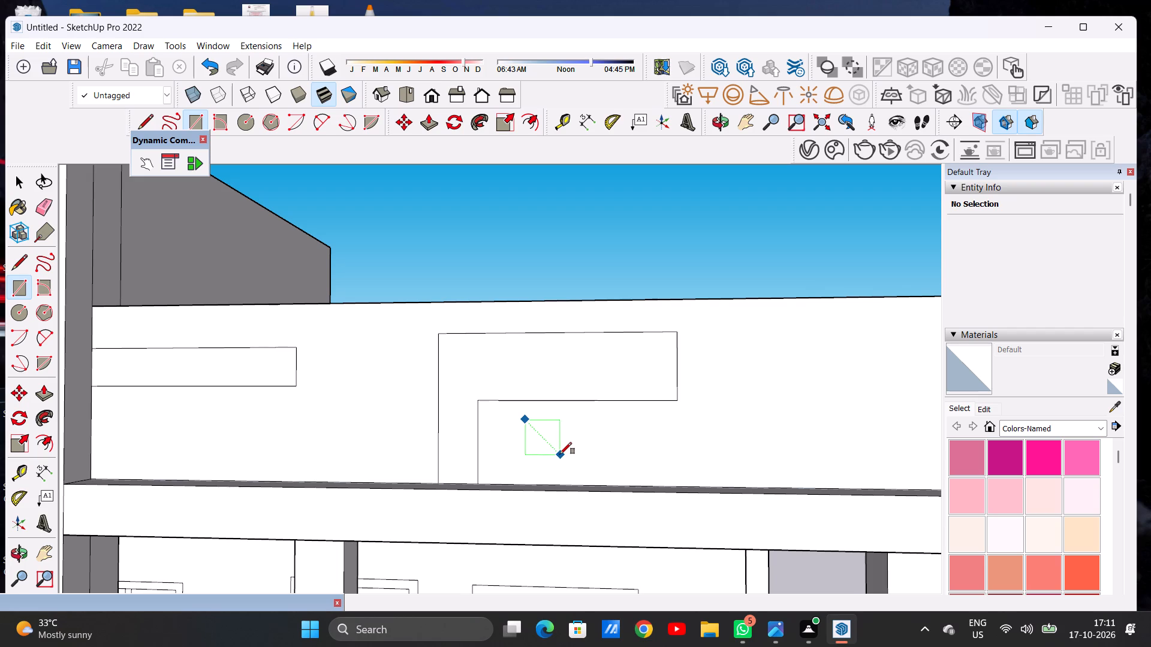
left_click(560, 457)
key("space")
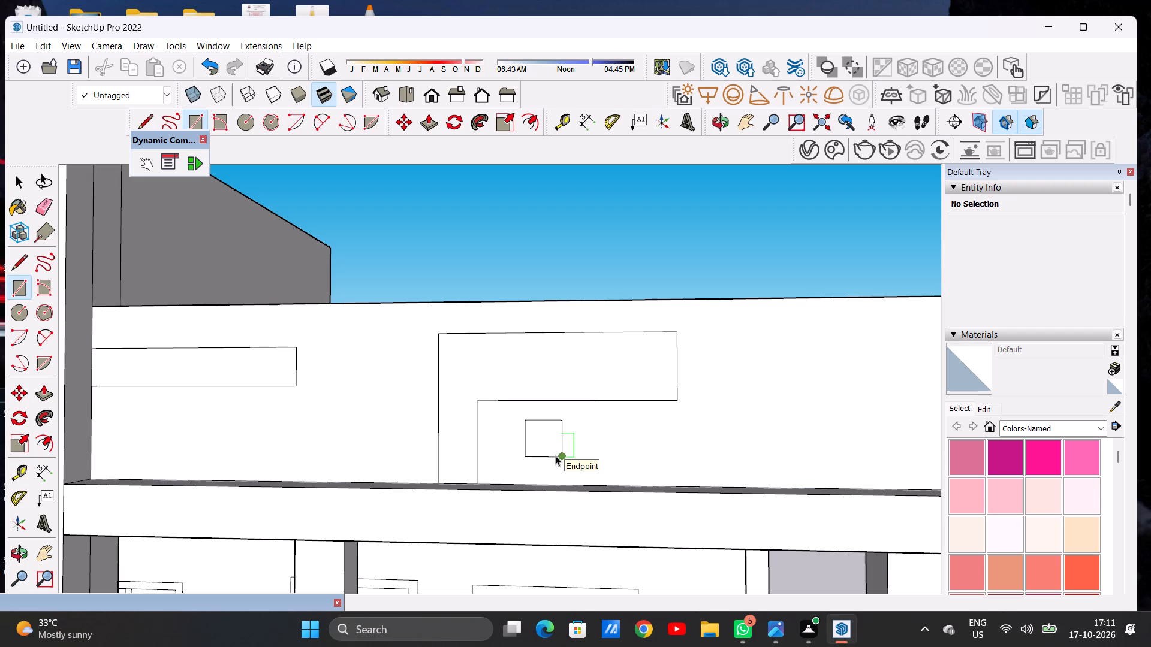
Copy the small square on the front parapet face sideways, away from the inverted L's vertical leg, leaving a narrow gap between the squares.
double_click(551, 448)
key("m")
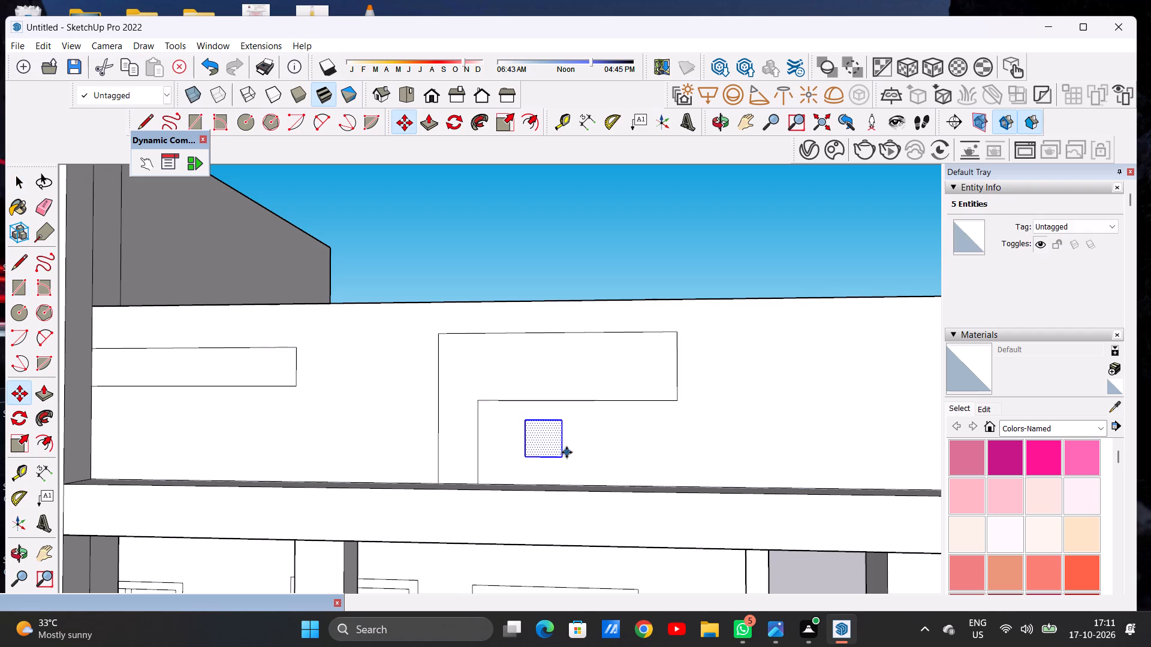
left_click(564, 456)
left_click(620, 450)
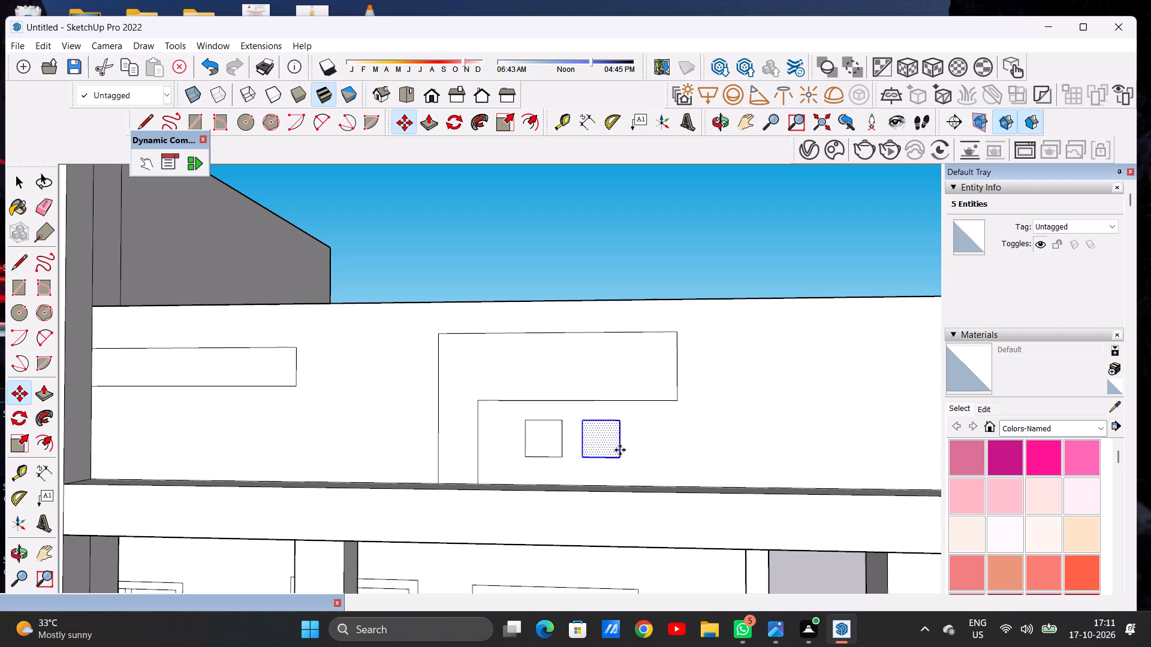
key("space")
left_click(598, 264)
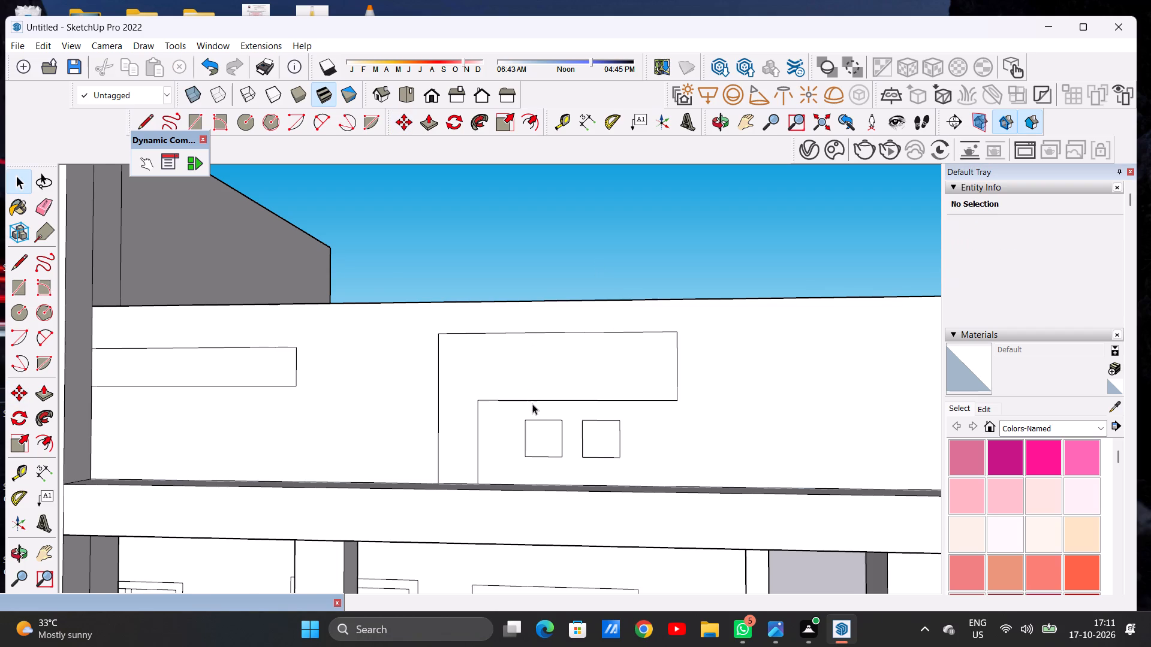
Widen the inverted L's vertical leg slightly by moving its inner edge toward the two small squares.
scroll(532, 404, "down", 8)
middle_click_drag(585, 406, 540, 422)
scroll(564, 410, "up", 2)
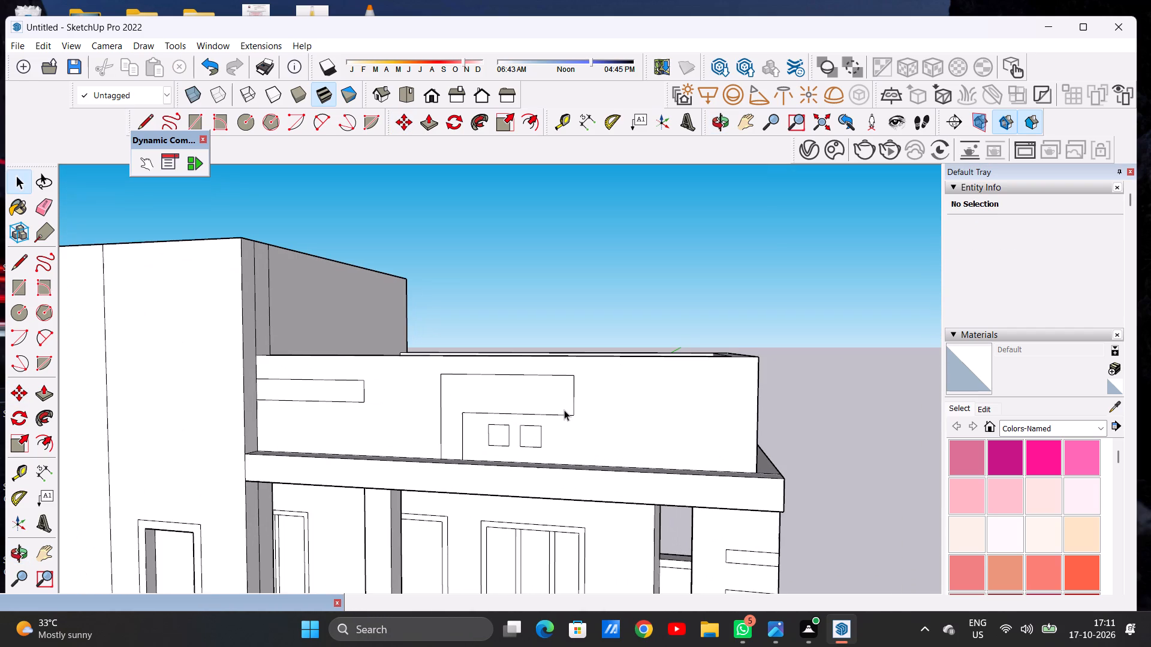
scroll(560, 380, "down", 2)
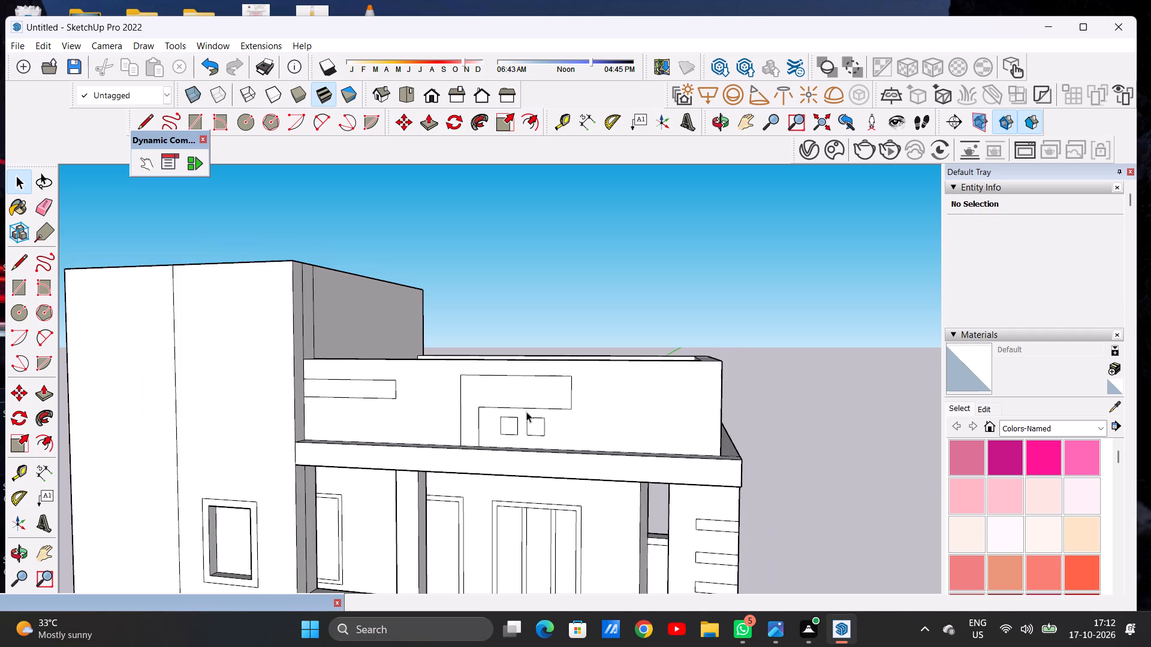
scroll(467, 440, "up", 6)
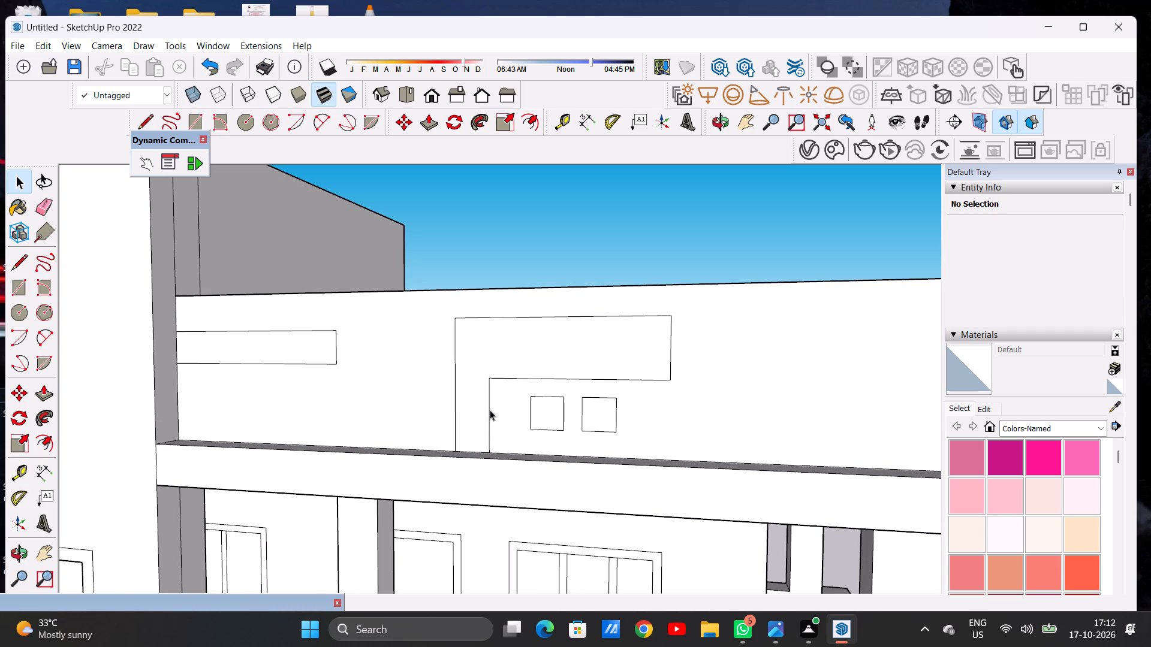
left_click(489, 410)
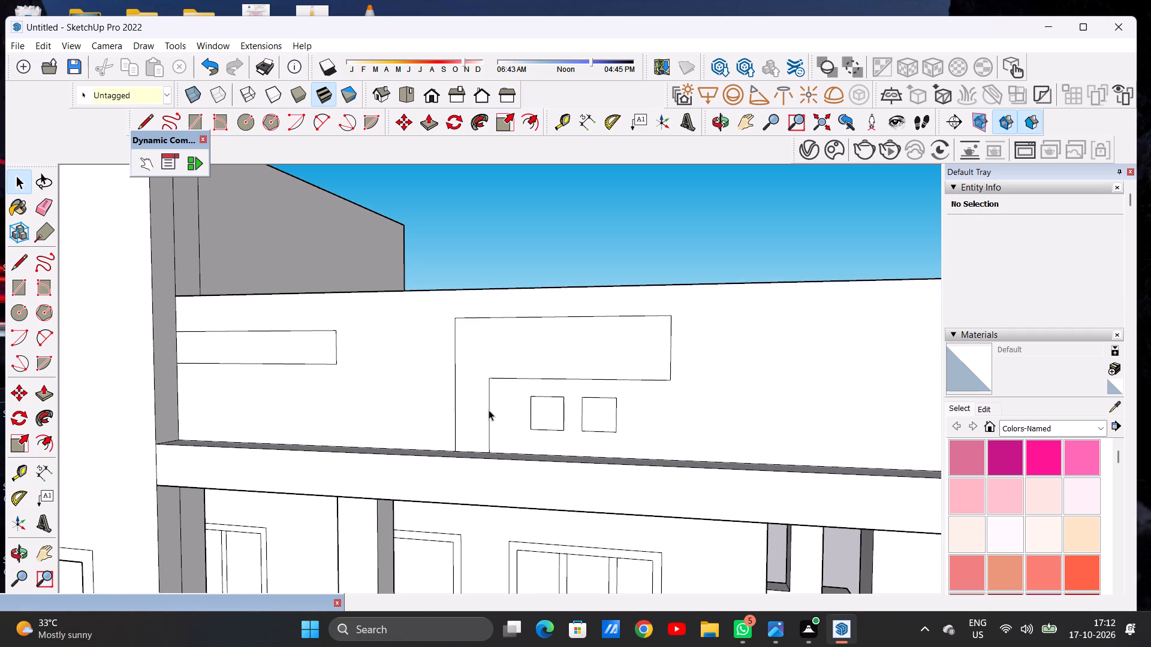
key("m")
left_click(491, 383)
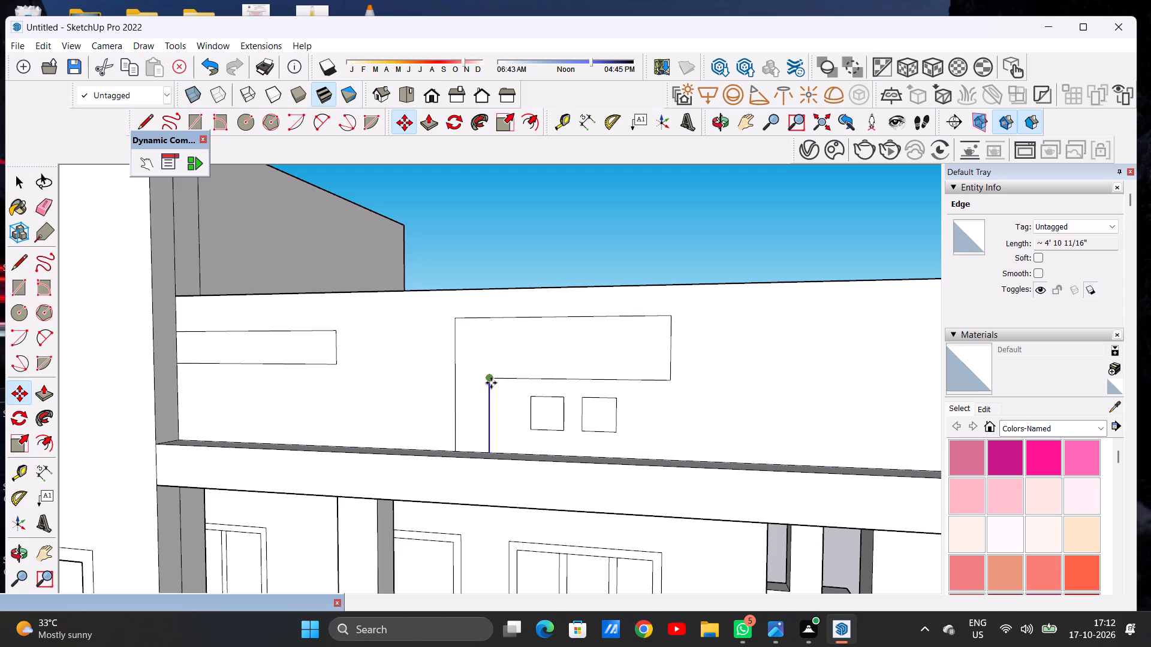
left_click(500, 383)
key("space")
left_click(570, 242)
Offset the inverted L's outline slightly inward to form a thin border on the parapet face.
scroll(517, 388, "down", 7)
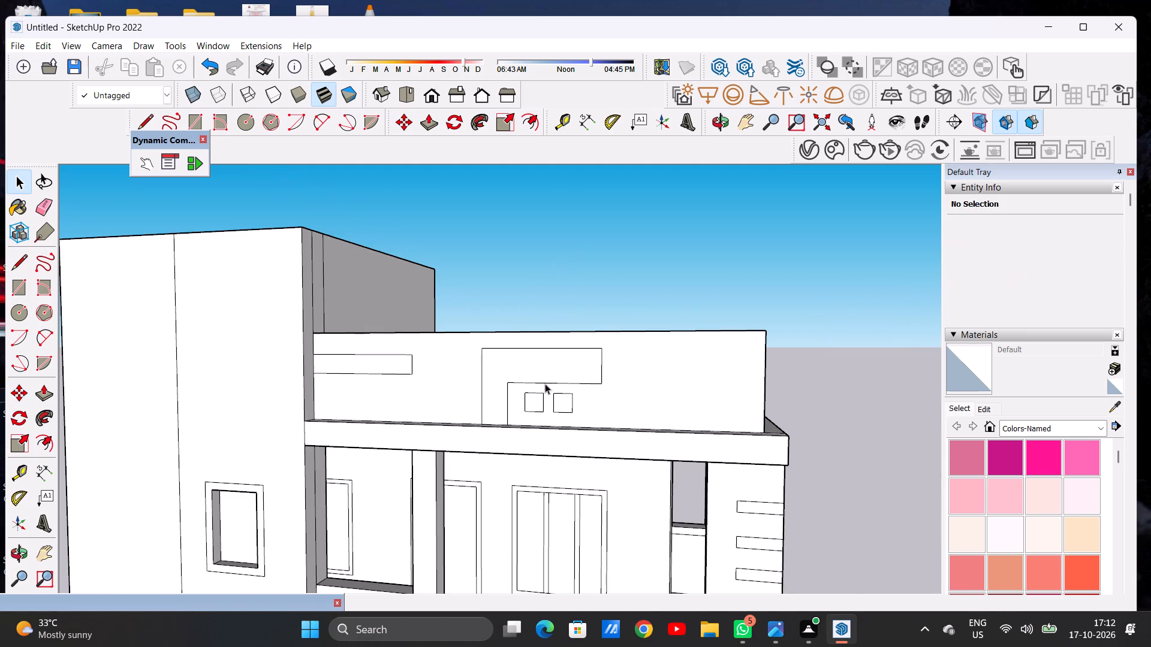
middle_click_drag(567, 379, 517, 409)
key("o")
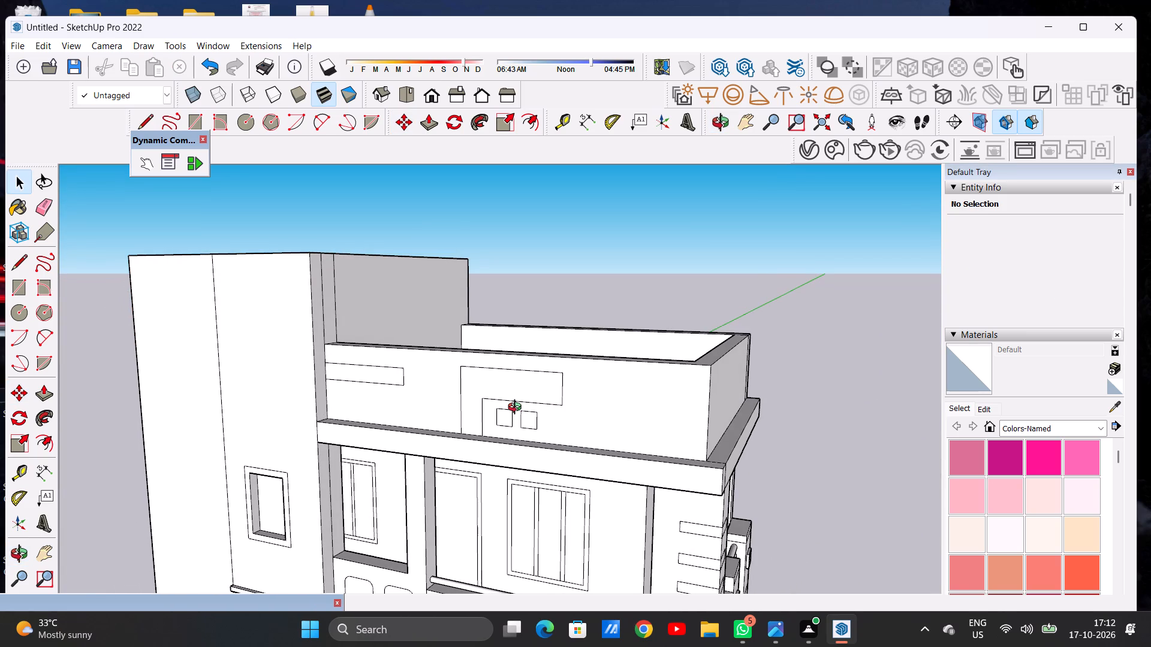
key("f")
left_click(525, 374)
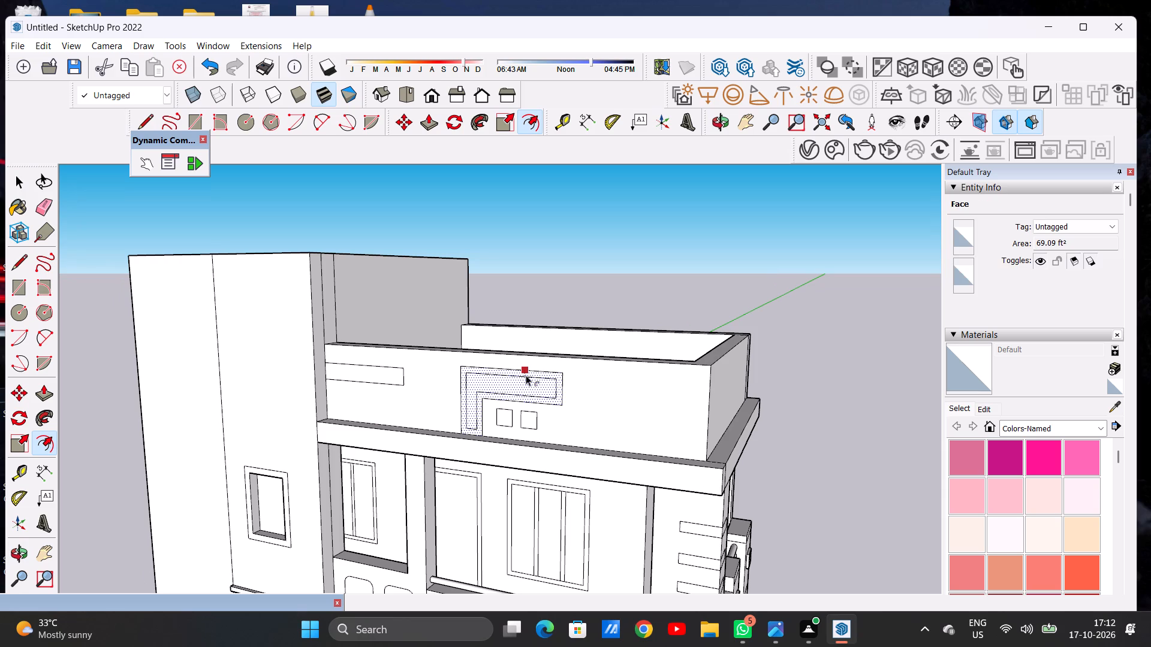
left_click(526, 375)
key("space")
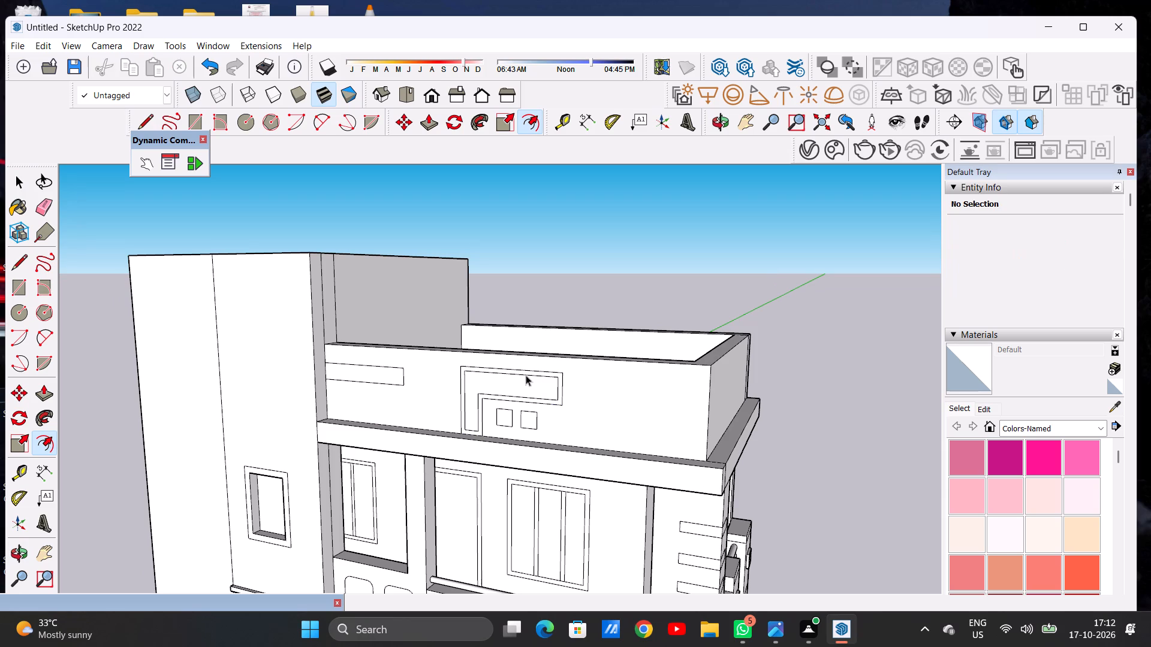
Undo the offset, the leg widening, both small squares and the whole inverted L, keeping only the narrow strip beside the tower.
scroll(473, 413, "up", 5)
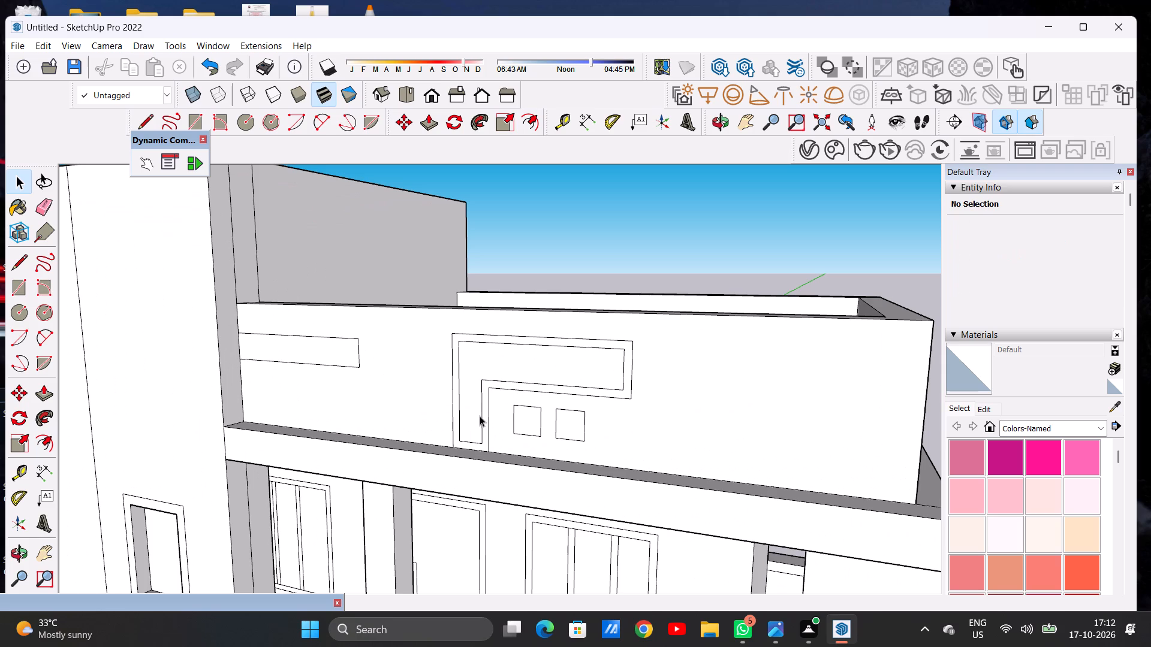
key("ctrl+z")
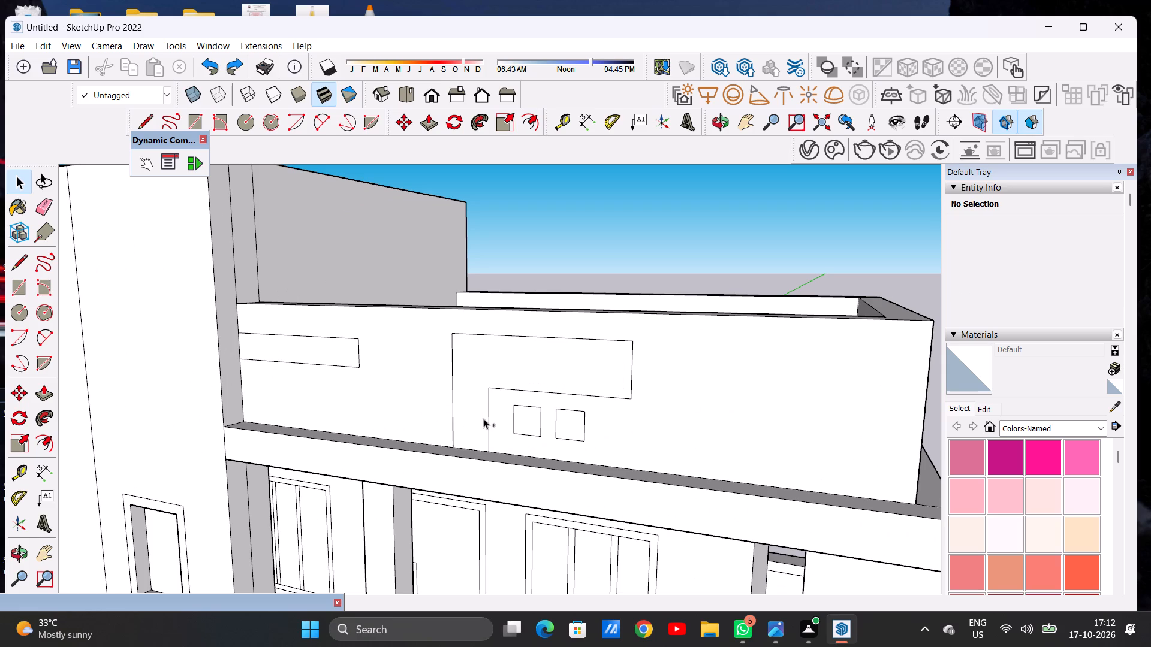
key("ctrl+z")
key("ctrl+z")
key("ctrl+z")
key("ctrl+z")
key("ctrl+z")
key("ctrl+z")
key("ctrl+z")
scroll(477, 407, "down", 6)
middle_click_drag(469, 397, 584, 388)
scroll(564, 407, "up", 3)
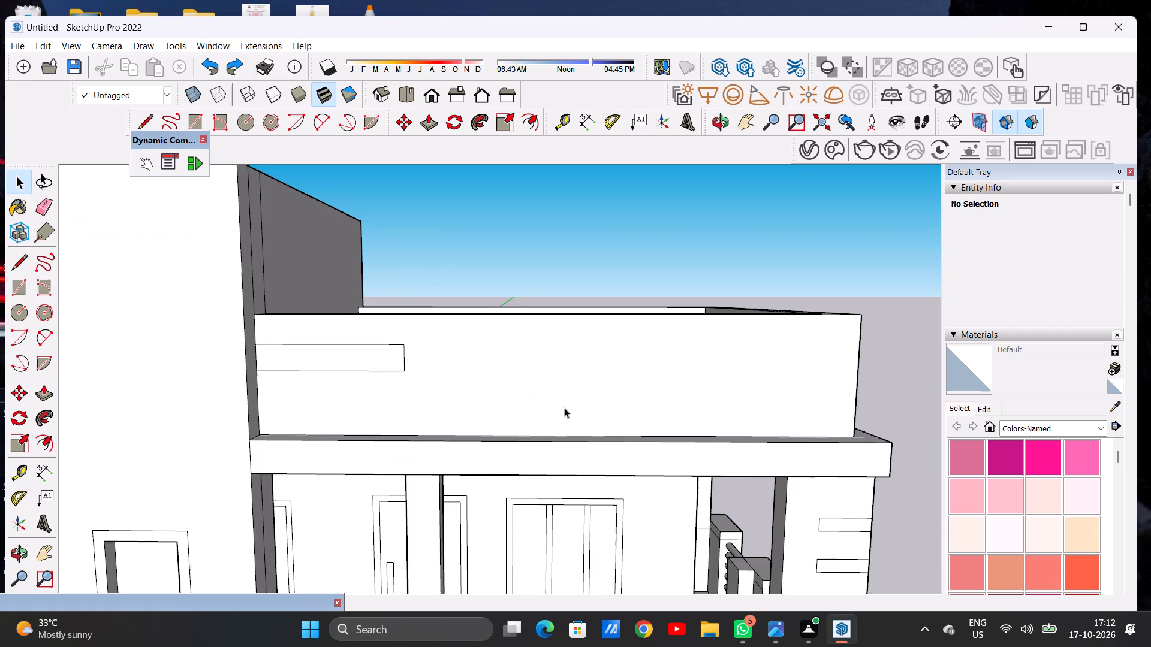
scroll(564, 407, "up", 2)
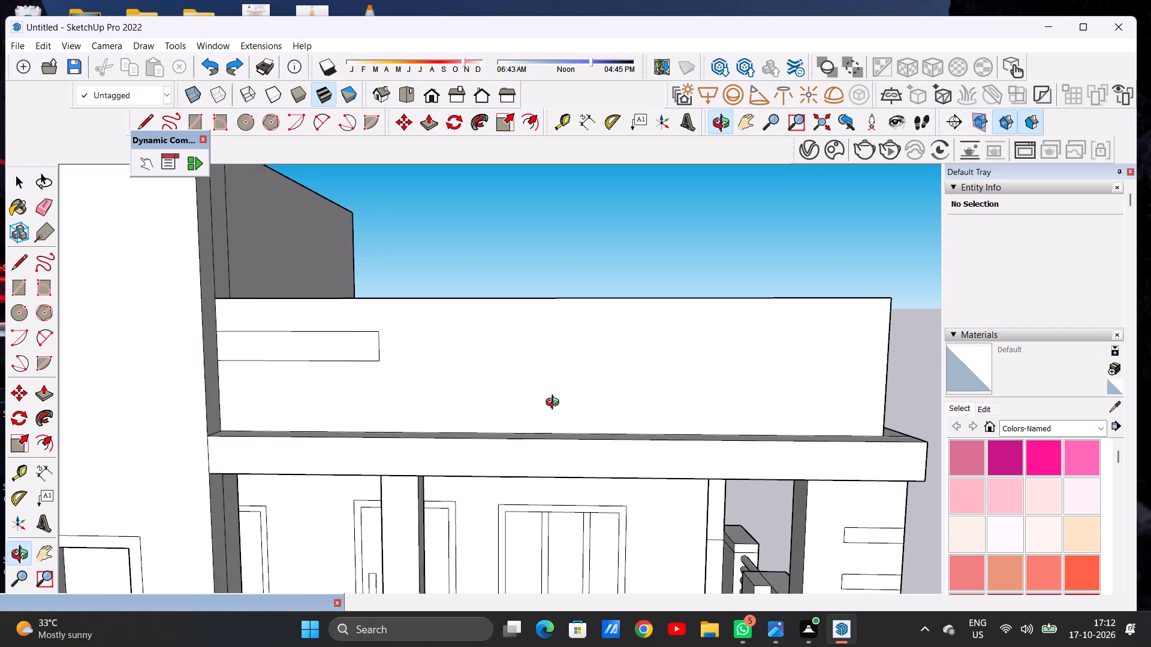
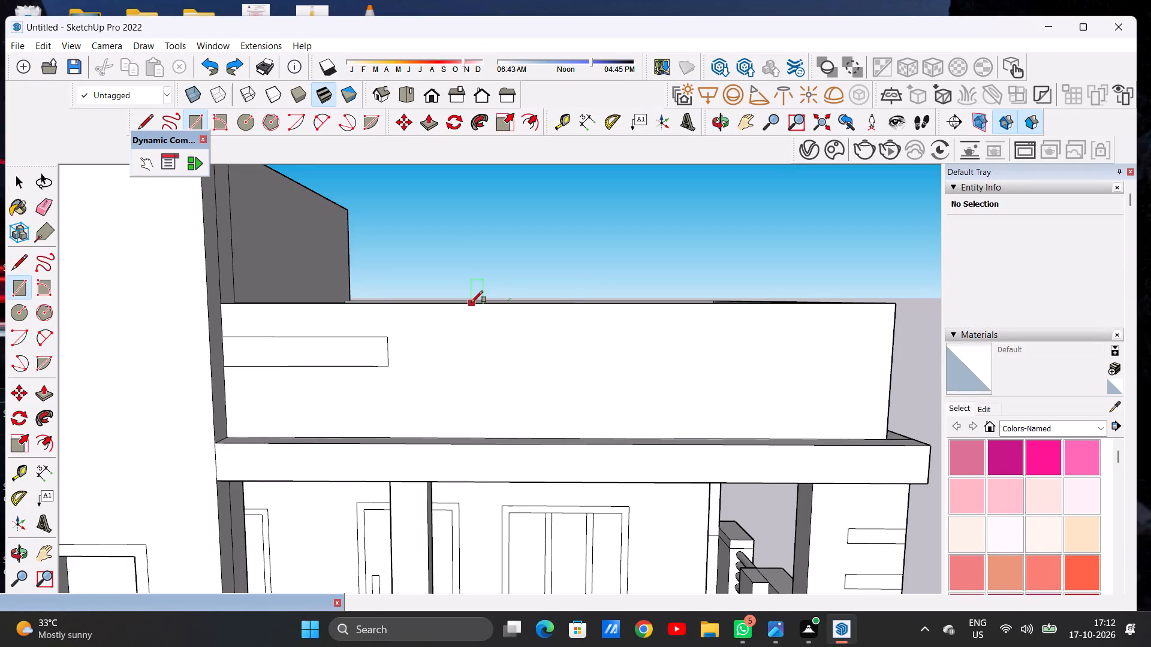
Draw an inverted L outline with lines on the front parapet face, from its top edge down to the slab, beyond the narrow strip.
key("space")
type("L")
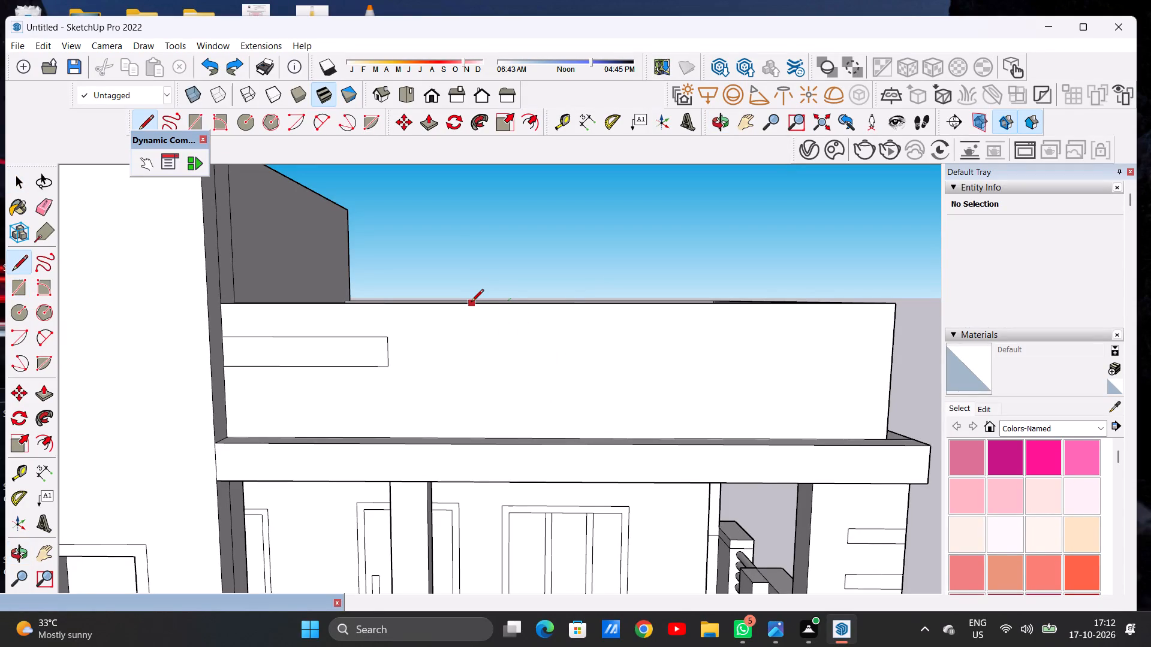
left_click(471, 303)
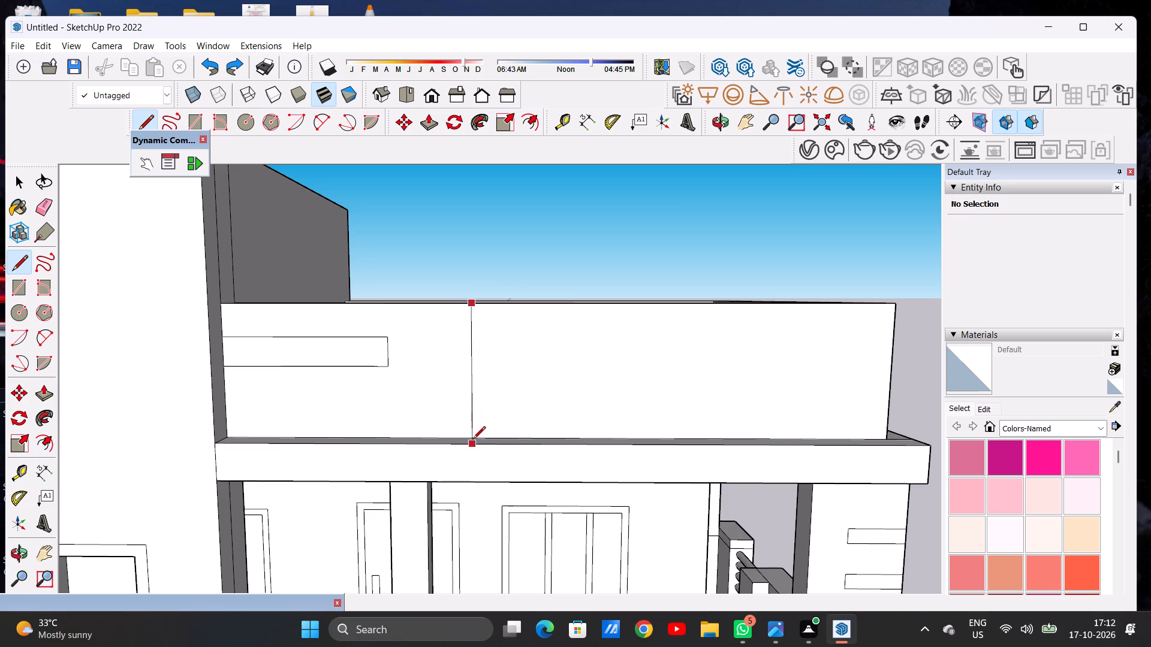
left_click(474, 437)
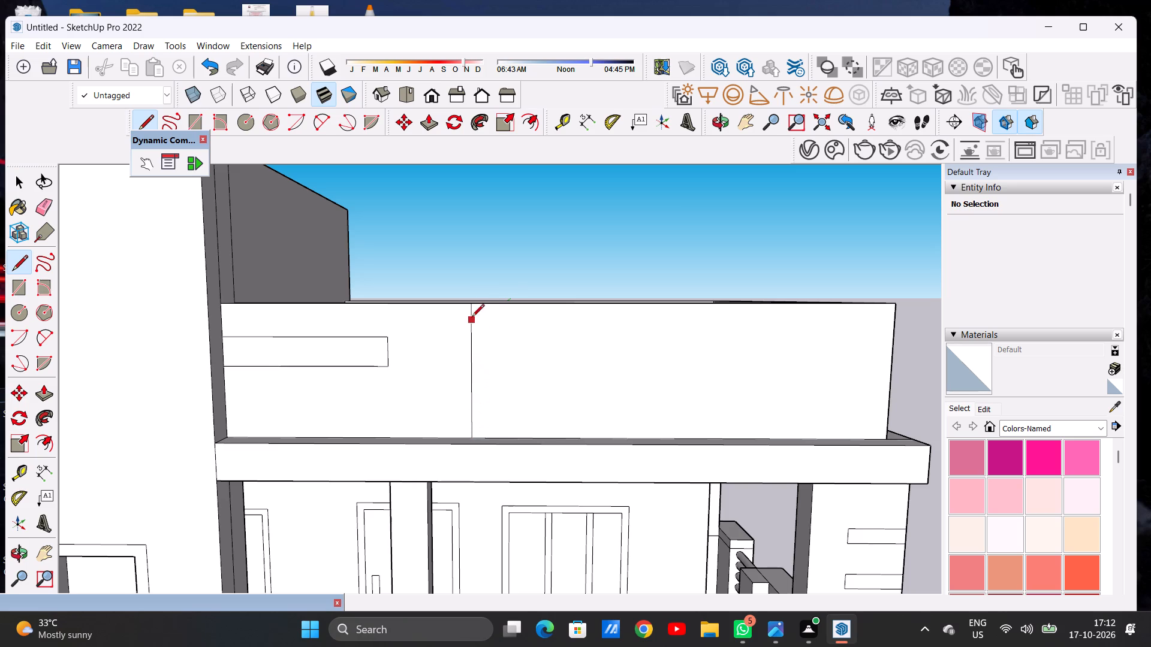
left_click(475, 307)
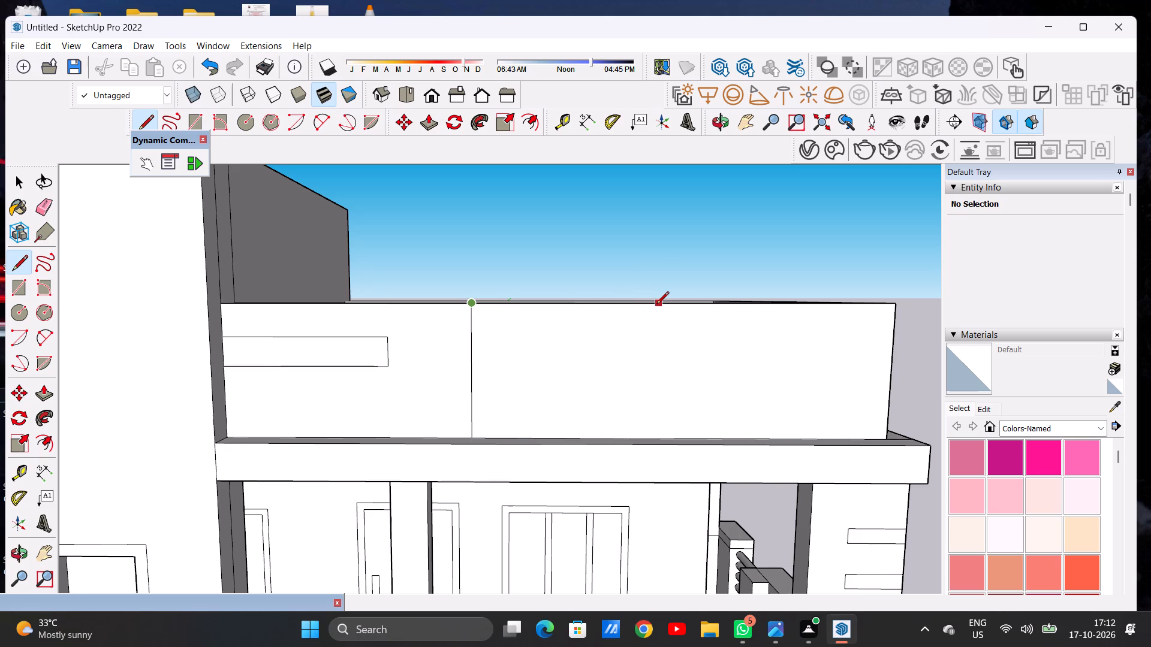
left_click(650, 305)
left_click(652, 306)
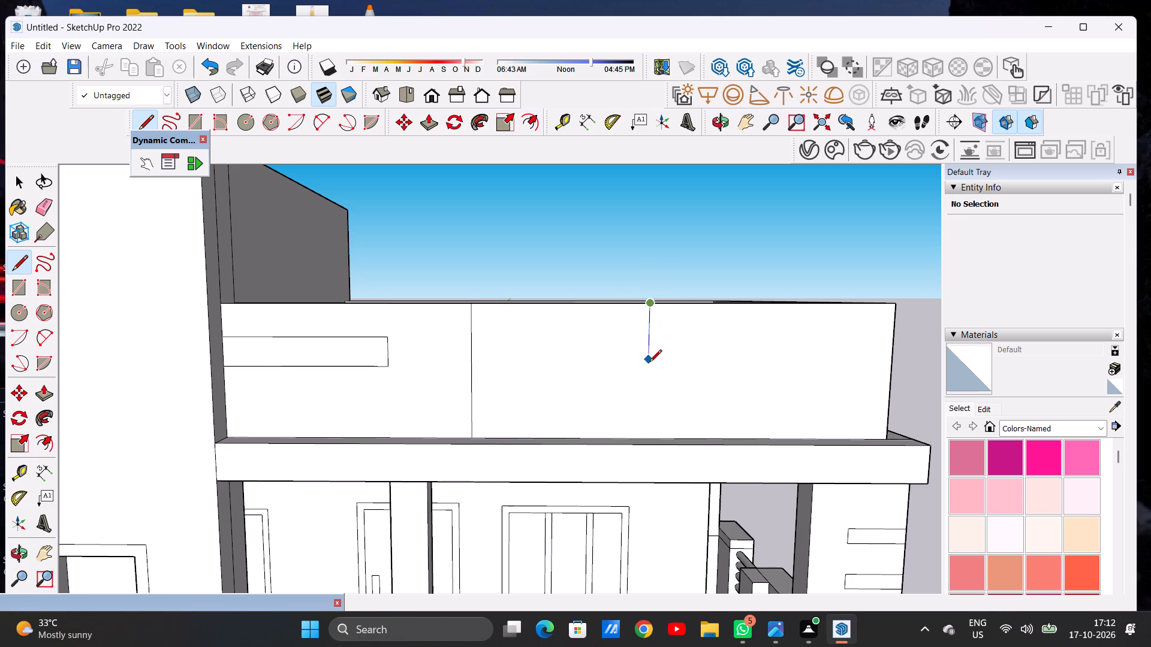
left_click(649, 363)
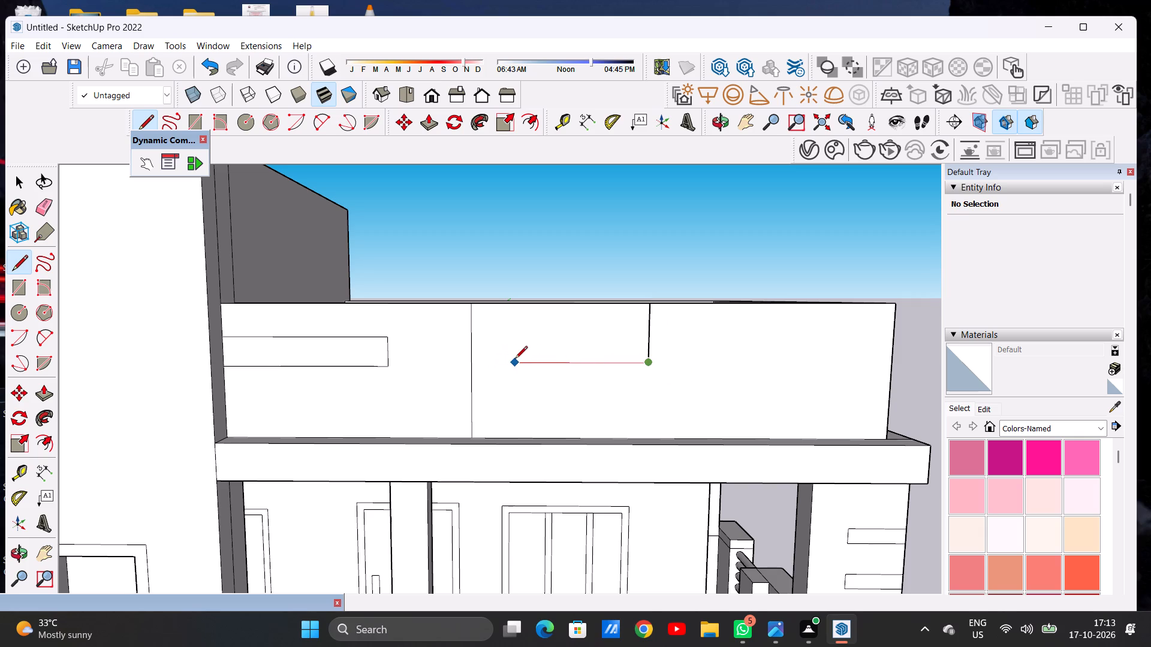
left_click(511, 359)
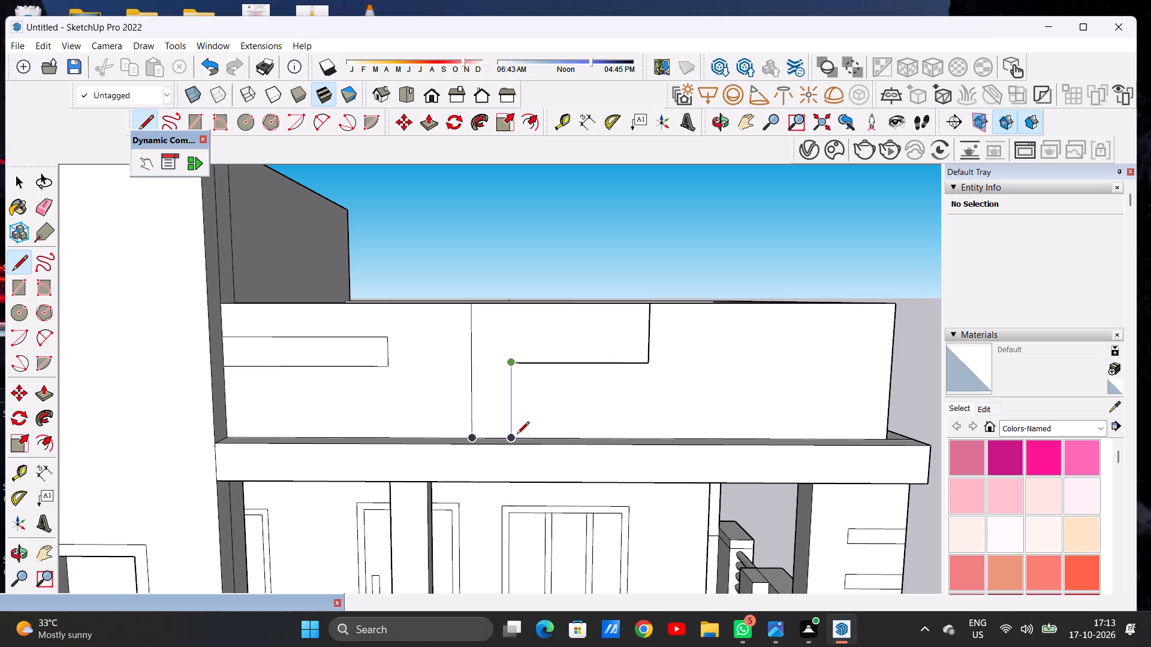
left_click(515, 438)
key("space")
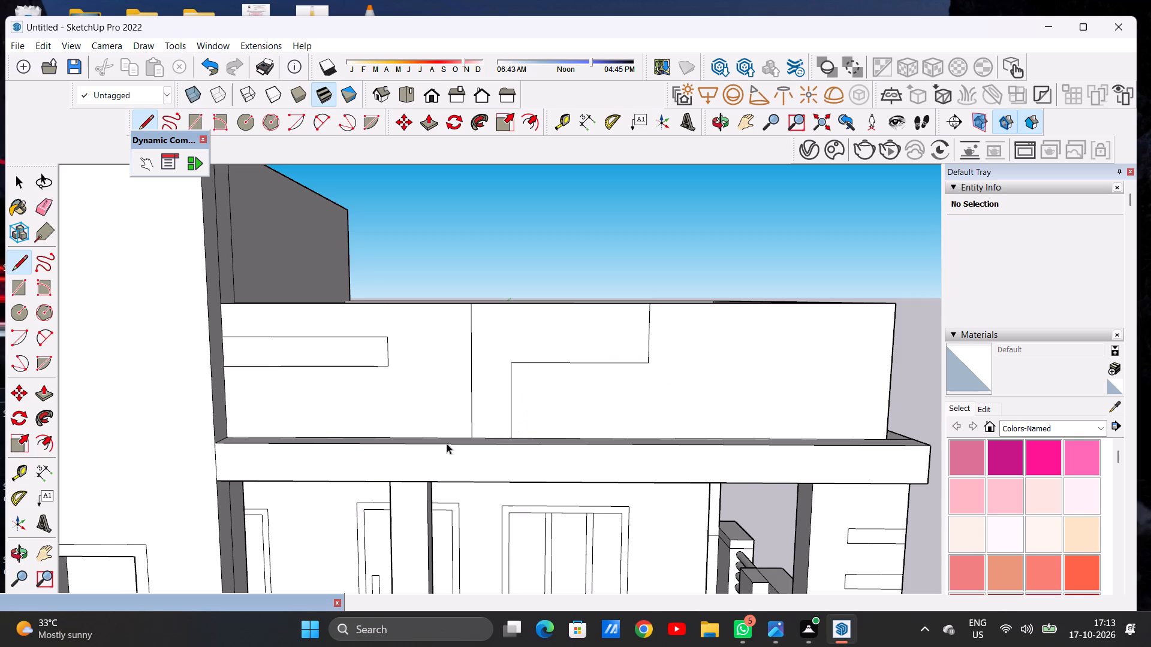
Offset the inverted L's outline slightly inward to form a thin border.
scroll(445, 446, "down", 8)
scroll(486, 402, "up", 7)
middle_click_drag(487, 415, 483, 392)
scroll(485, 415, "up", 1)
type("OF")
left_click(465, 313)
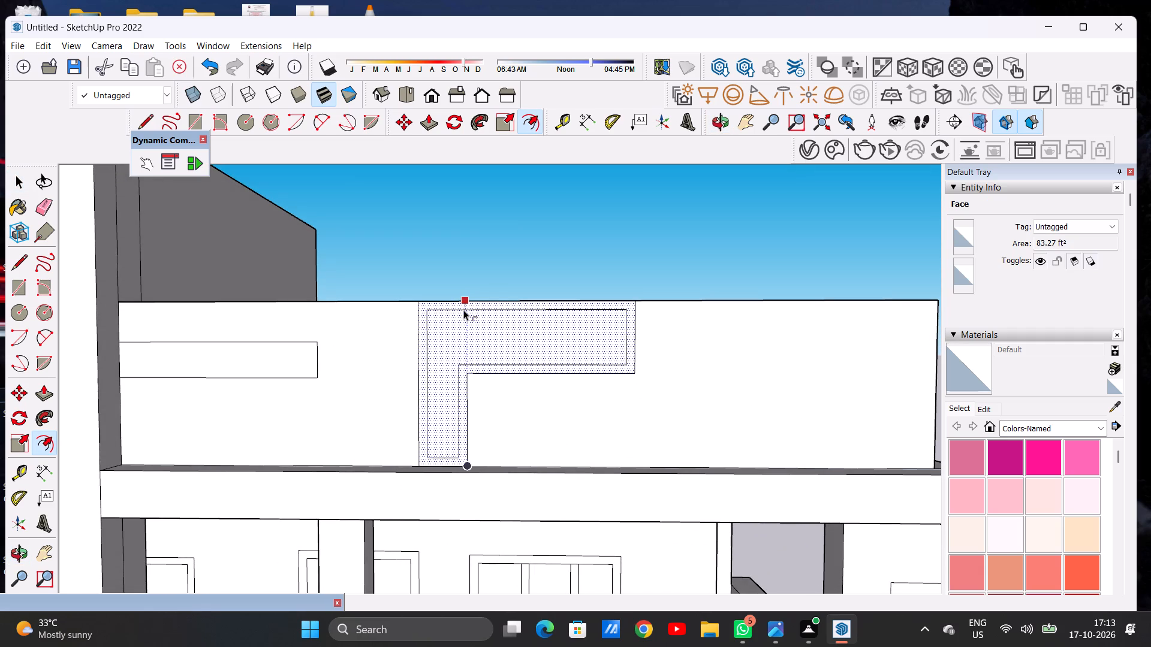
left_click(463, 310)
key("space")
Push/Pull the inverted L's thin border outward a little so it projects from the parapet face.
scroll(474, 368, "down", 7)
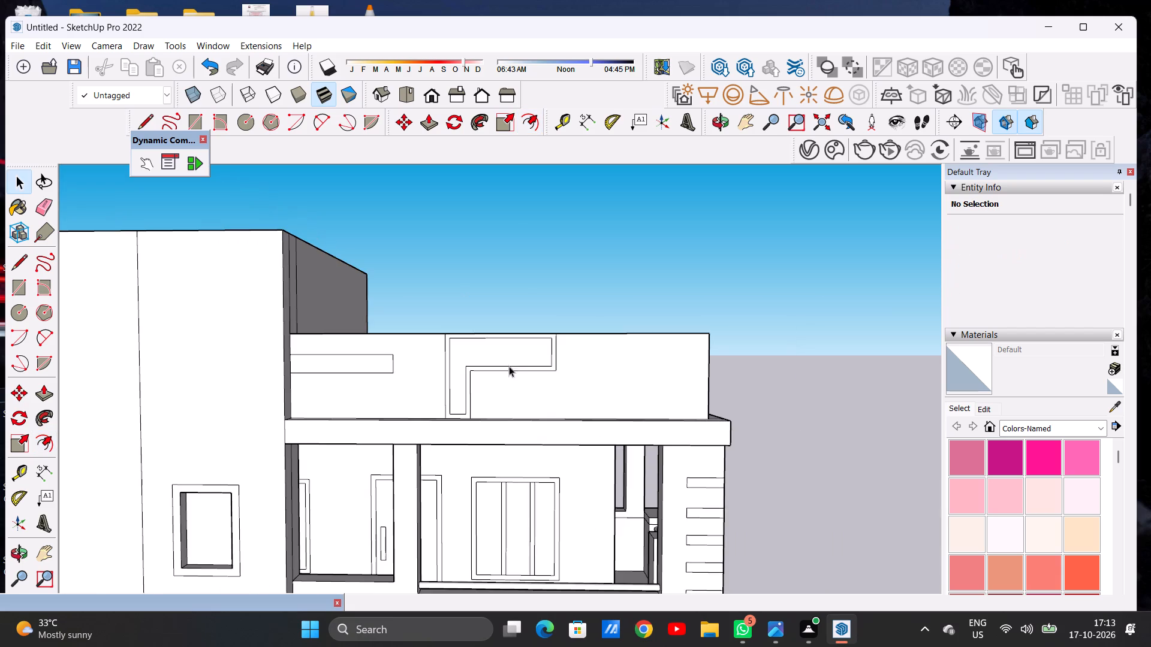
middle_click_drag(566, 371, 445, 410)
scroll(463, 371, "up", 1)
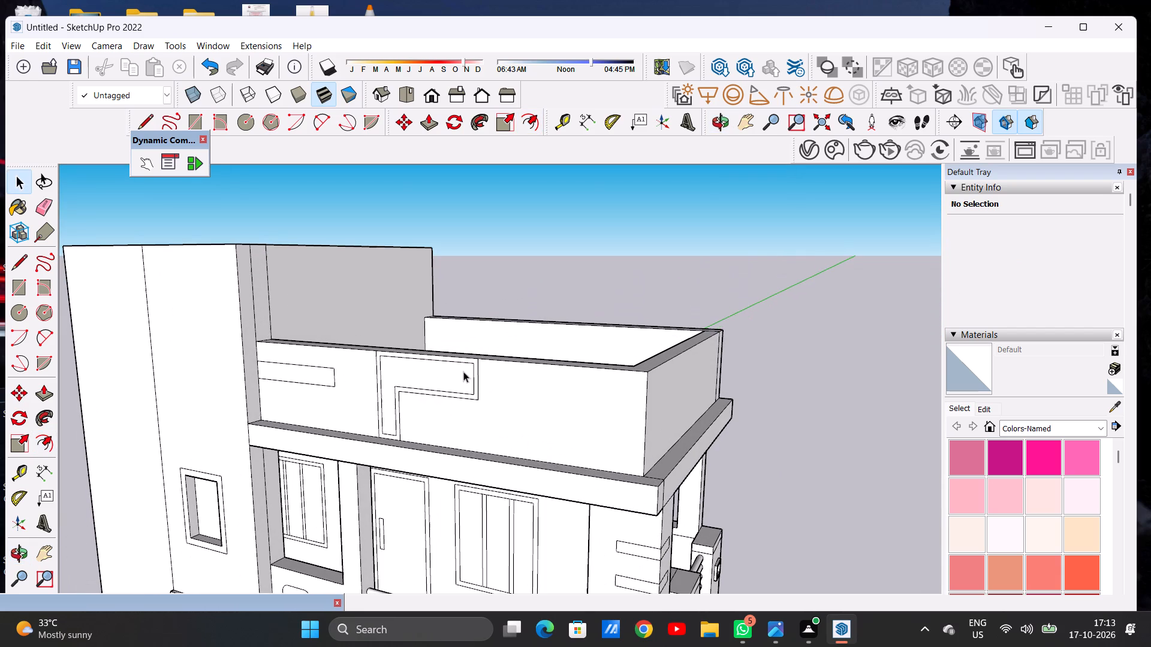
key("o")
scroll(483, 361, "up", 1)
scroll(486, 364, "down", 1)
scroll(486, 365, "up", 4)
key("space")
key("p")
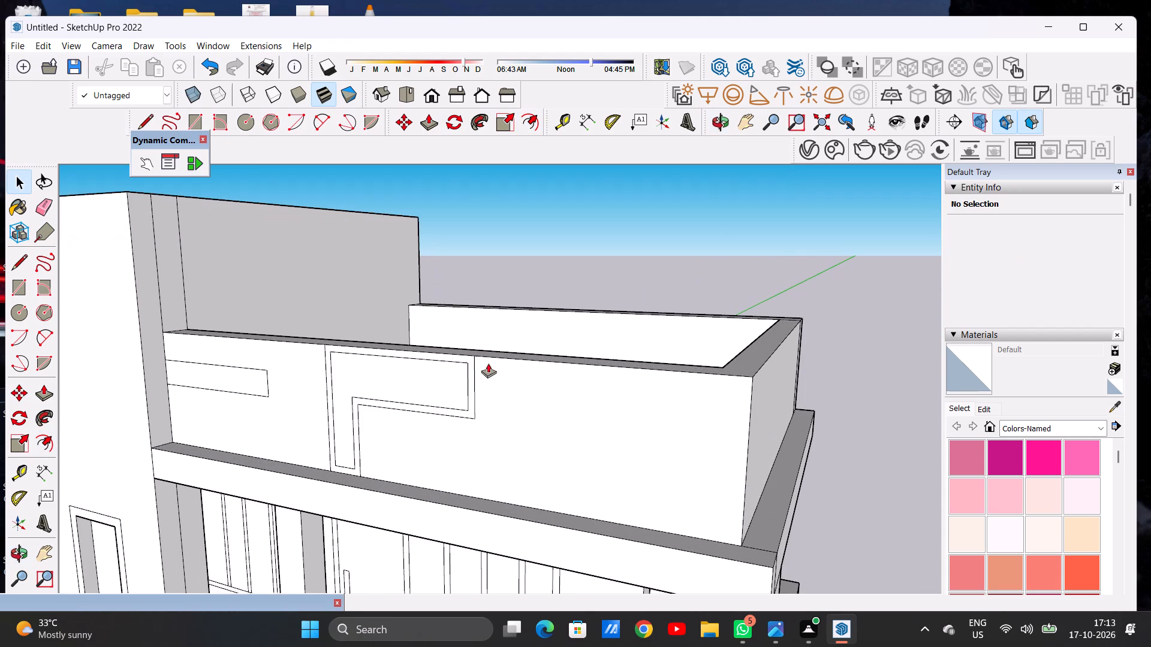
scroll(474, 371, "up", 6)
scroll(554, 362, "down", 12)
scroll(509, 352, "up", 5)
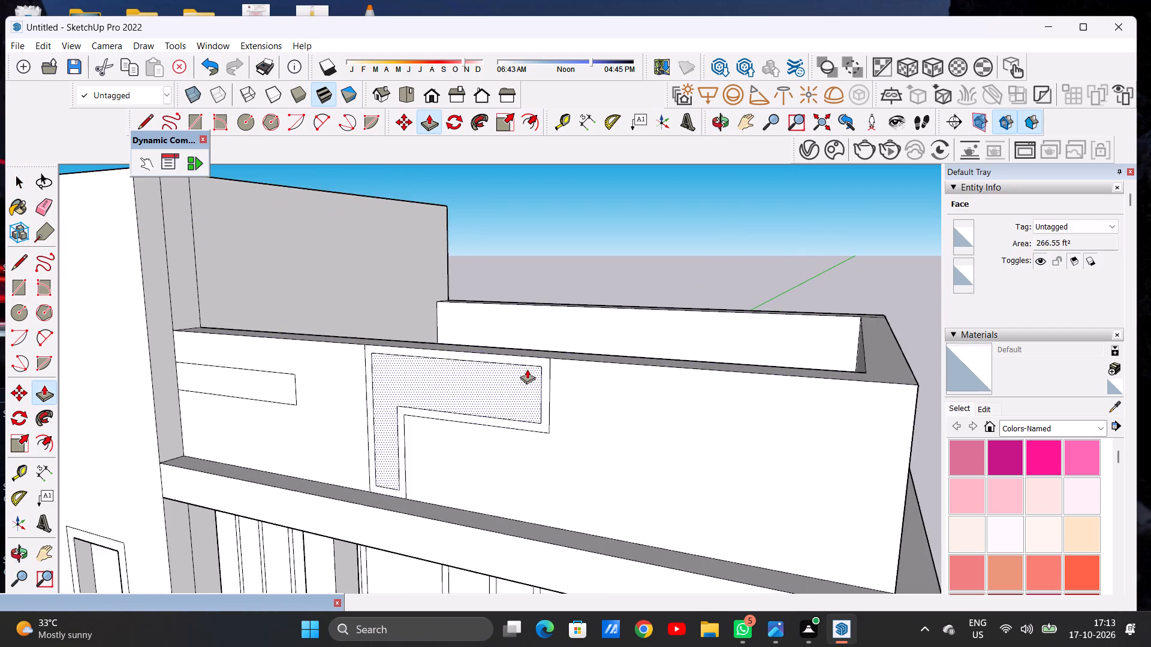
scroll(527, 369, "up", 6)
left_click(555, 353)
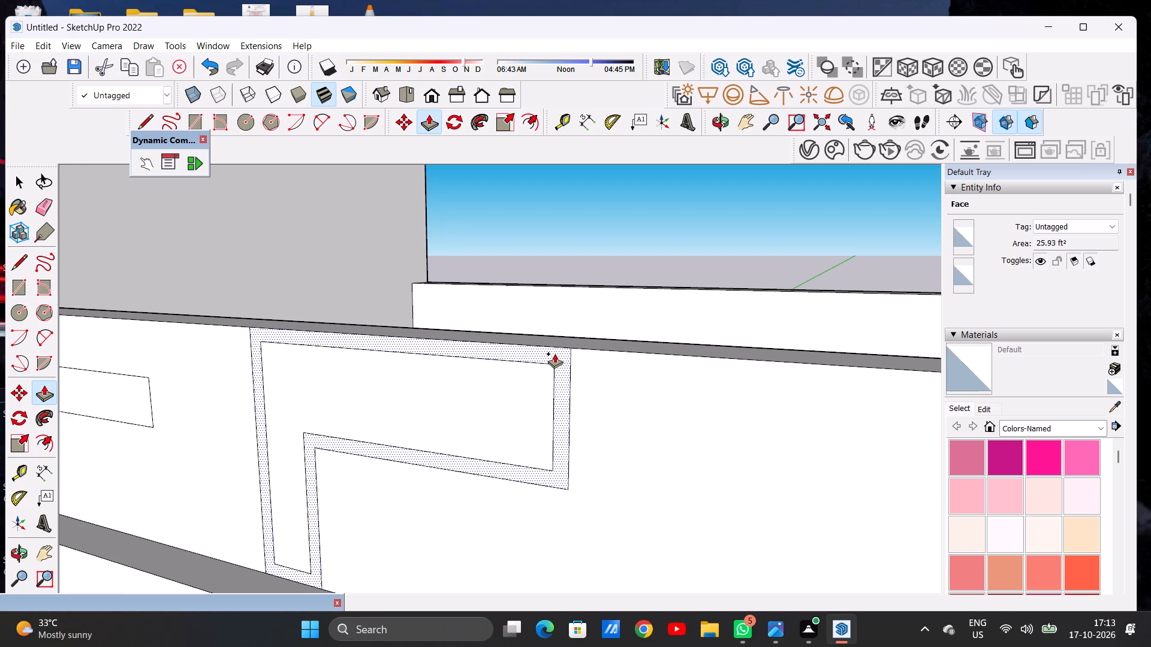
left_click(544, 365)
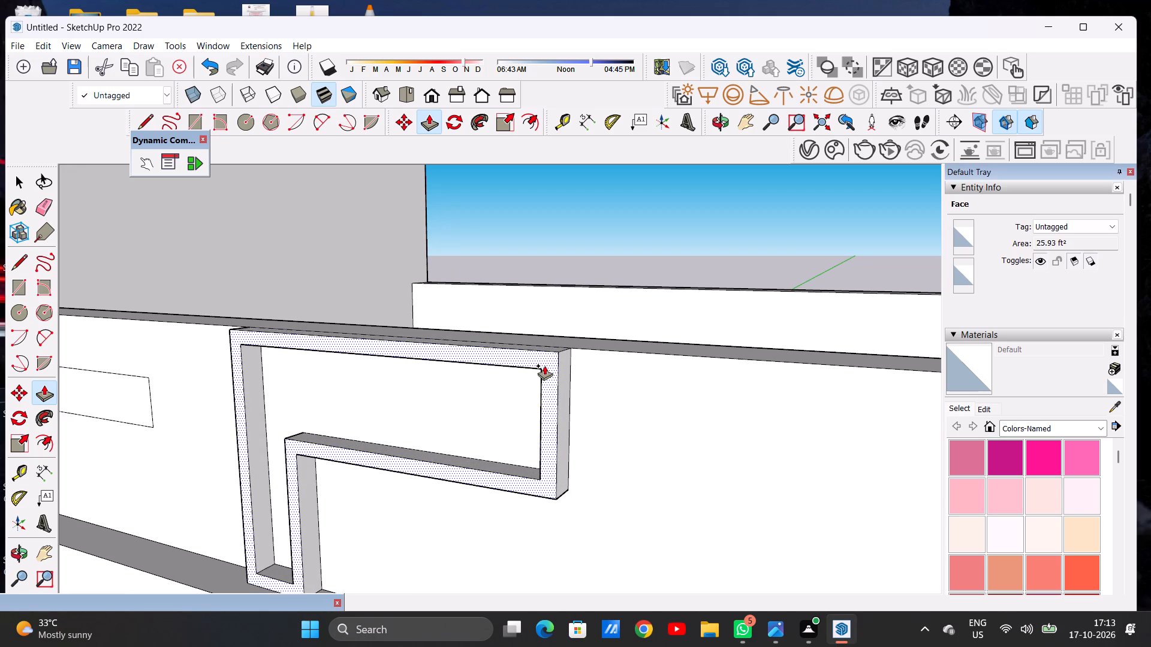
key("space")
In the front view, draw a small square on the parapet face below the inverted L's horizontal arm, beside its vertical leg.
scroll(614, 352, "down", 15)
middle_click_drag(510, 390, 570, 379)
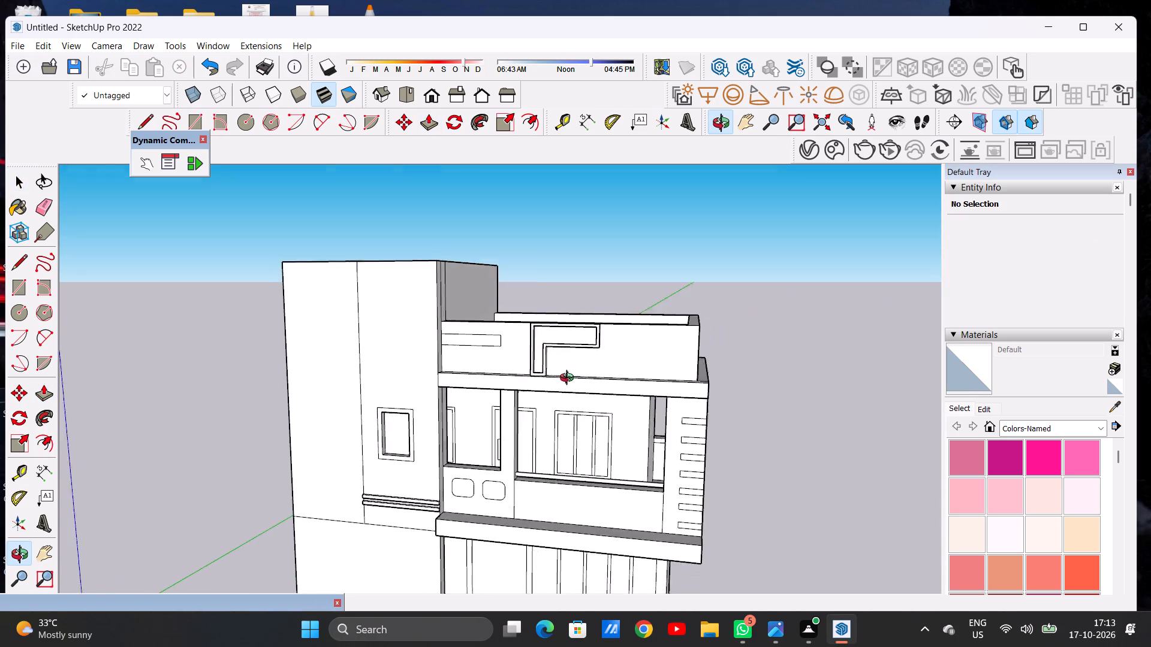
middle_click_drag(570, 379, 602, 379)
scroll(587, 365, "up", 3)
scroll(583, 361, "down", 1)
scroll(583, 361, "up", 1)
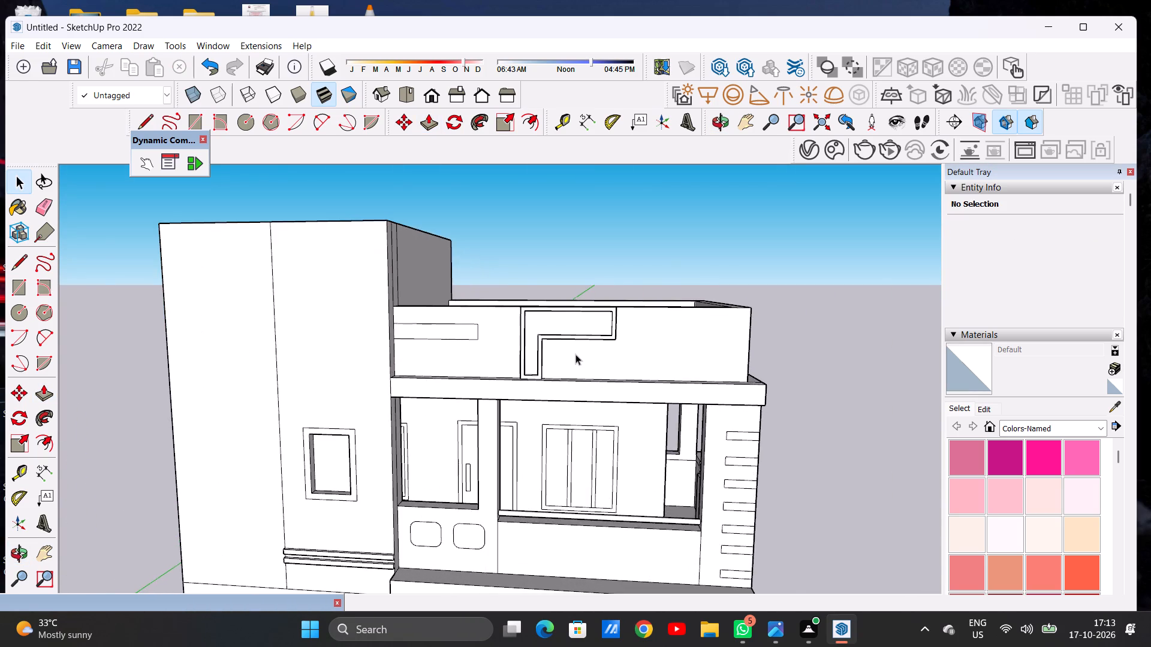
scroll(575, 354, "up", 8)
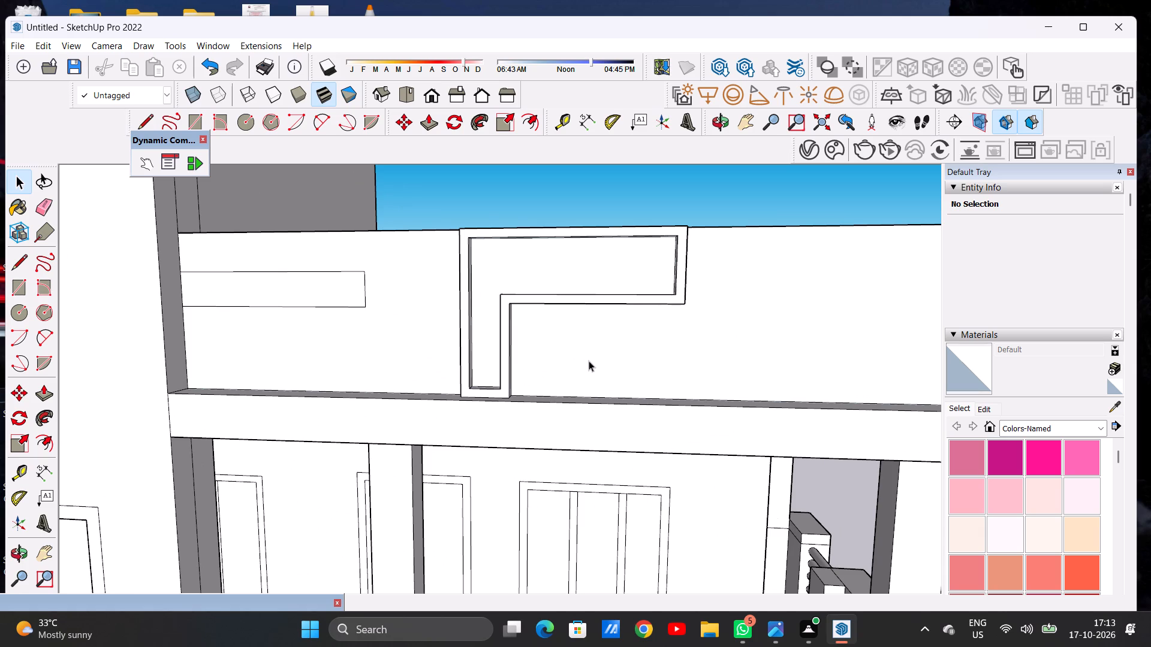
left_click(430, 102)
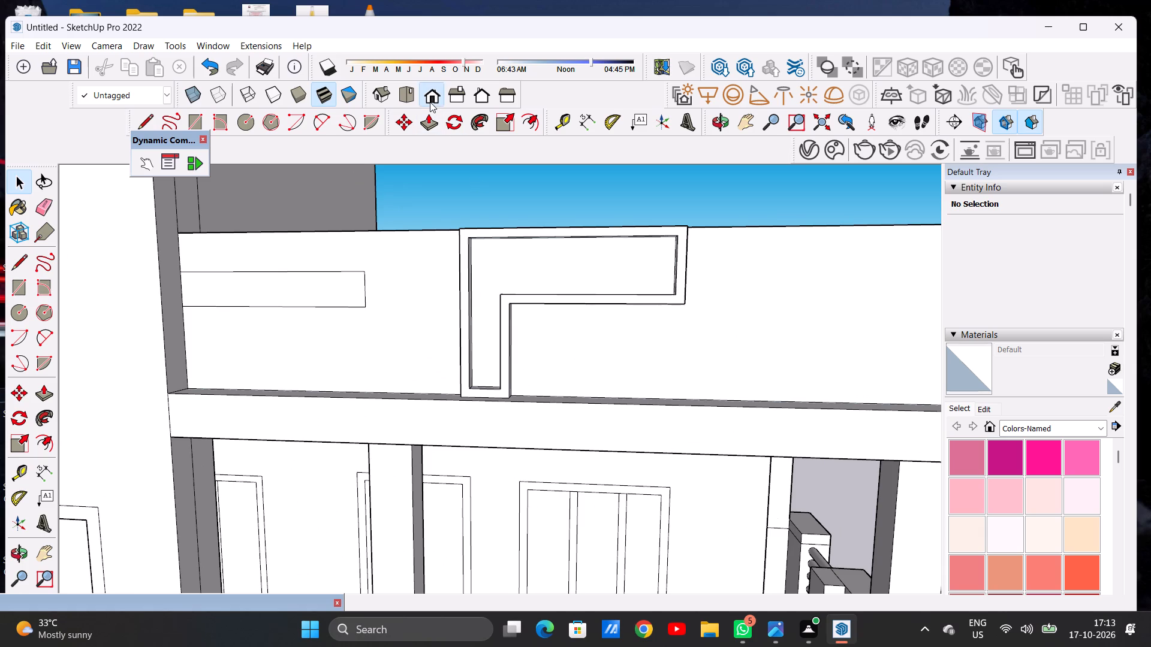
scroll(451, 374, "down", 10)
scroll(601, 285, "up", 5)
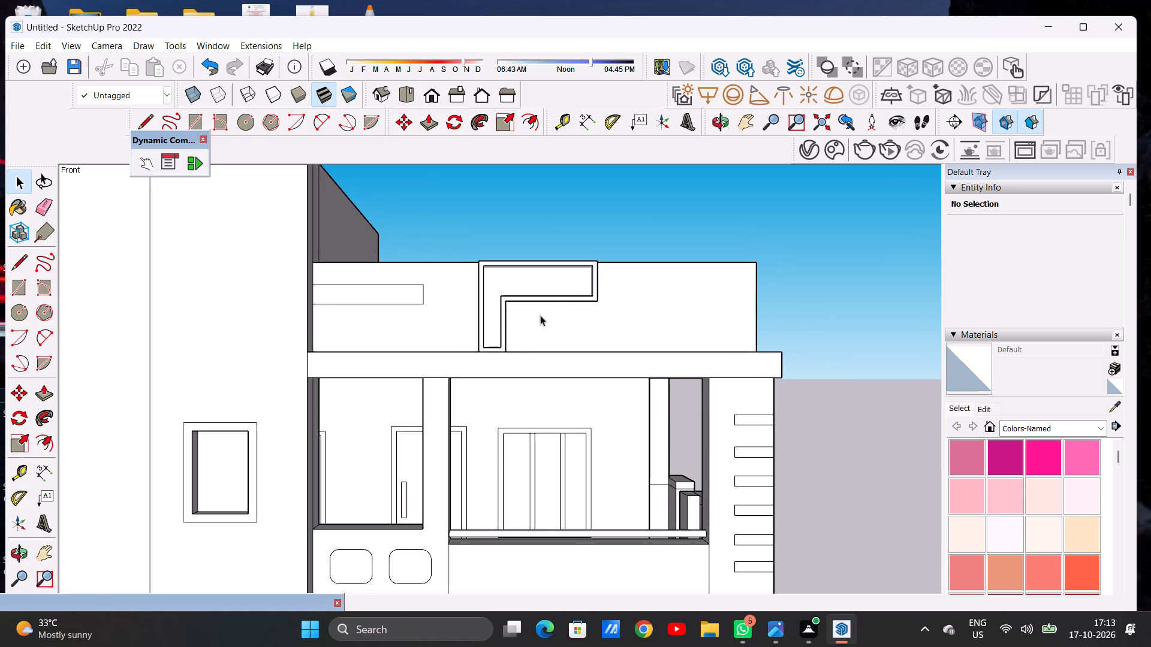
scroll(537, 330, "up", 7)
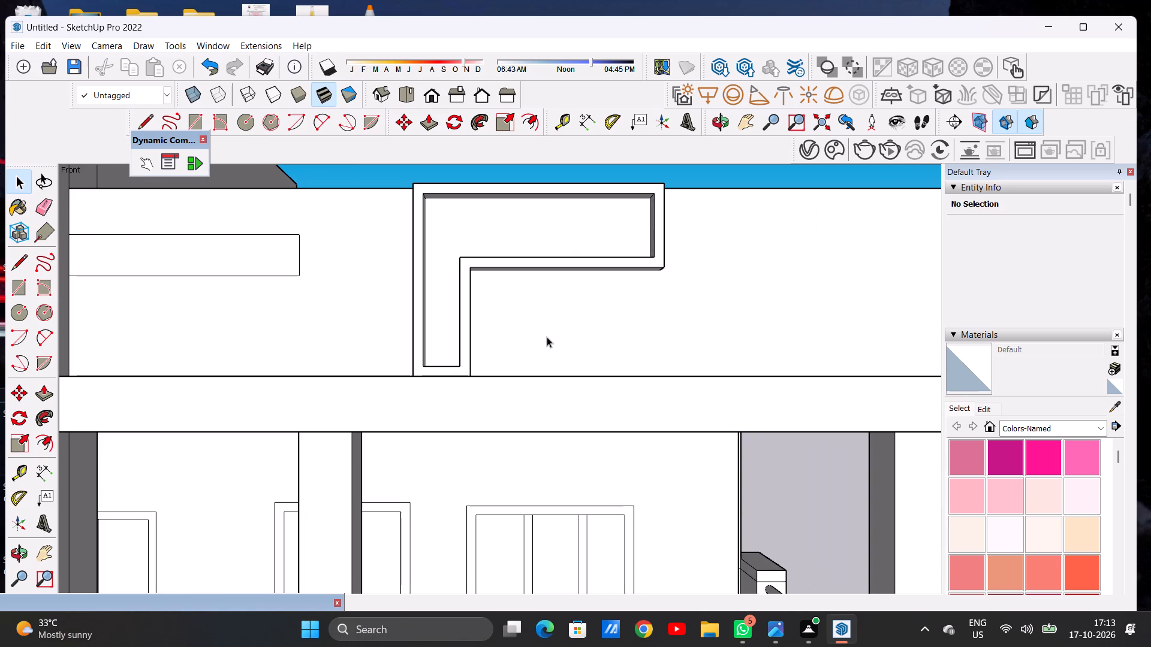
key("r")
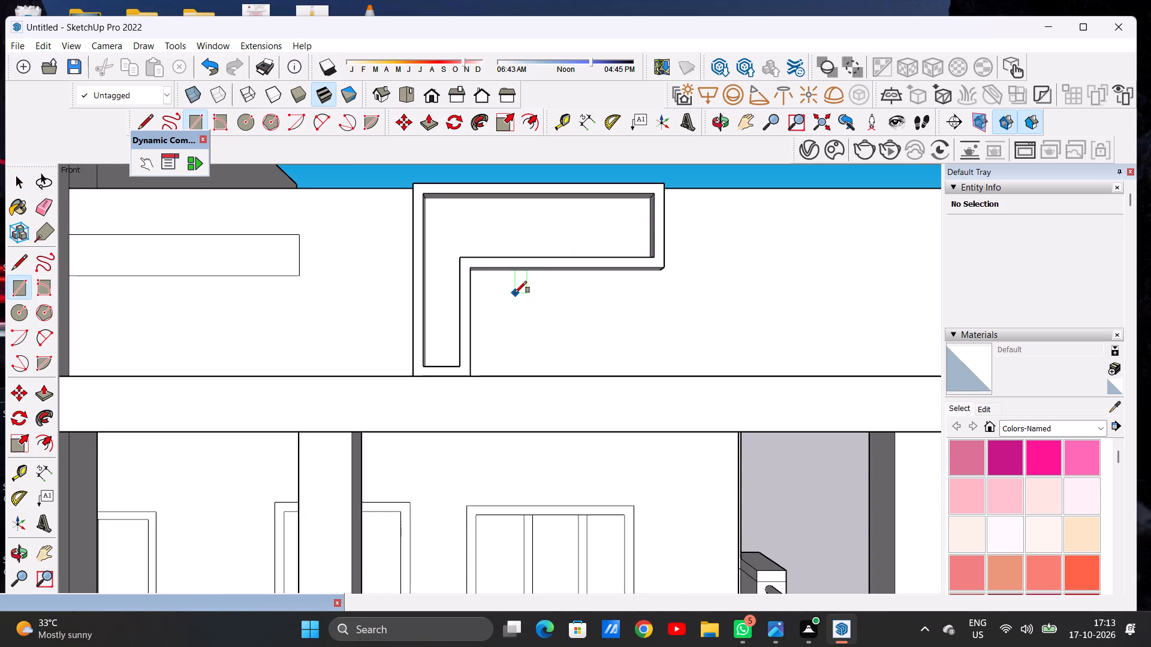
left_click(515, 293)
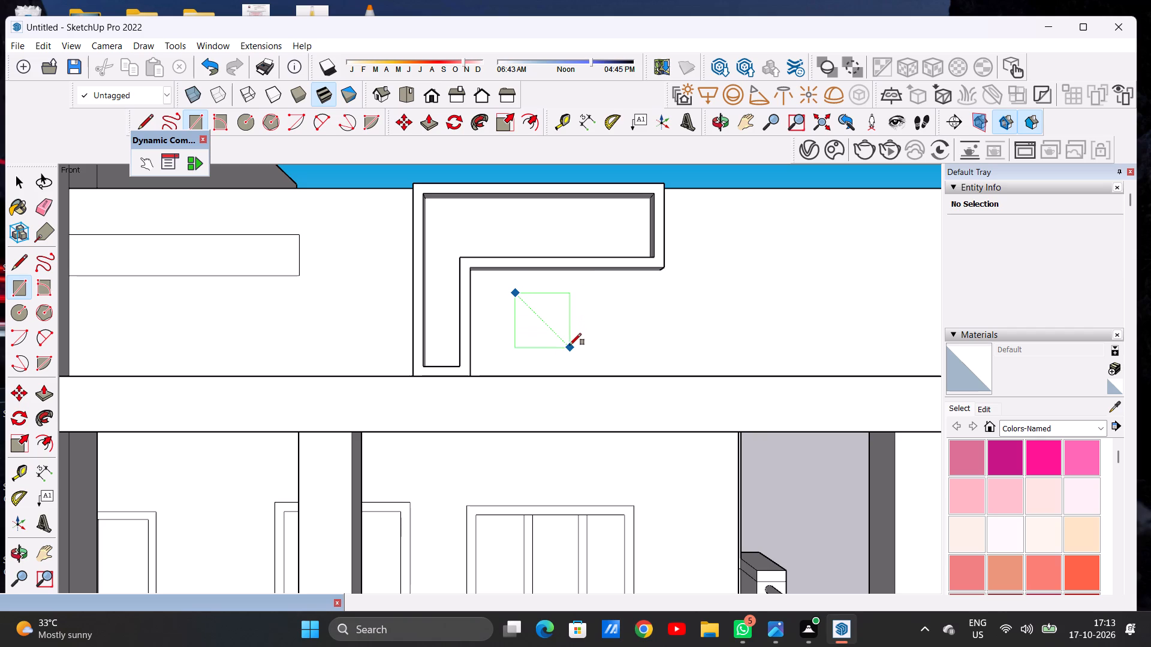
left_click(561, 339)
key("space")
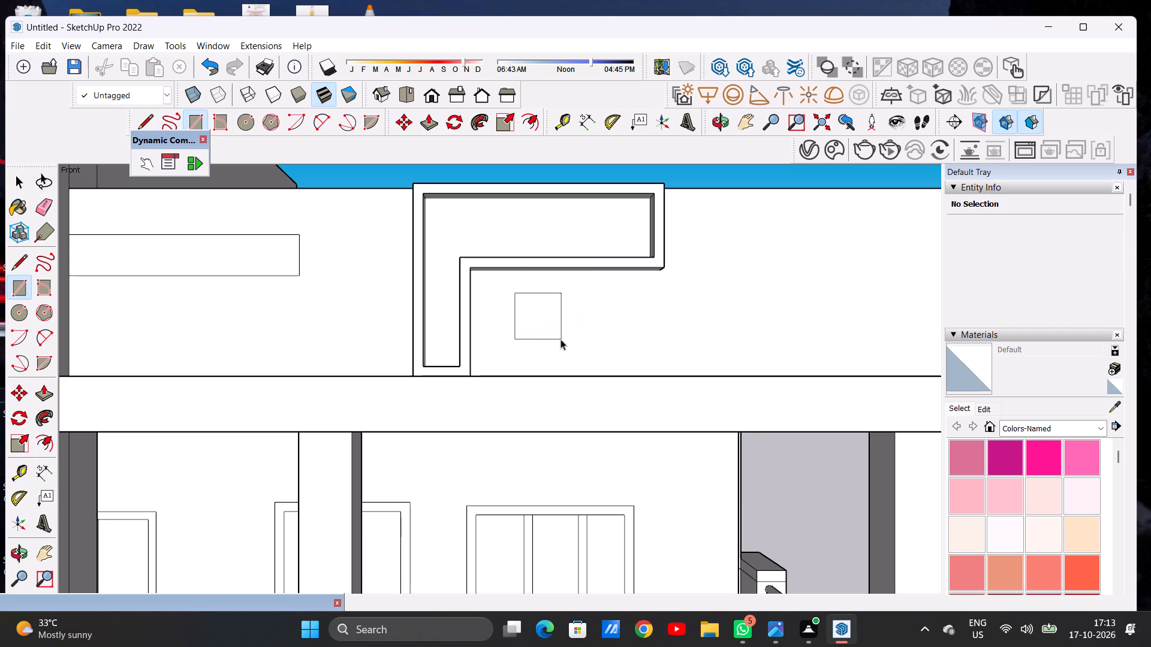
Copy the small square sideways, away from the inverted L's vertical leg, leaving a narrow gap between the two squares.
double_click(543, 320)
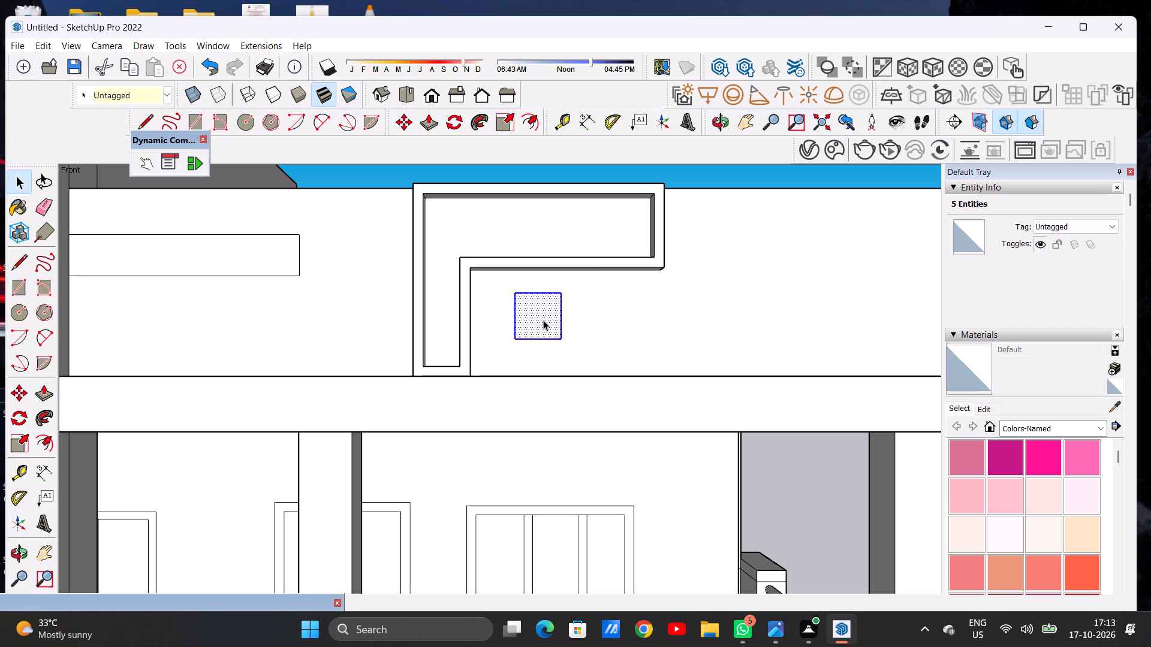
key("m")
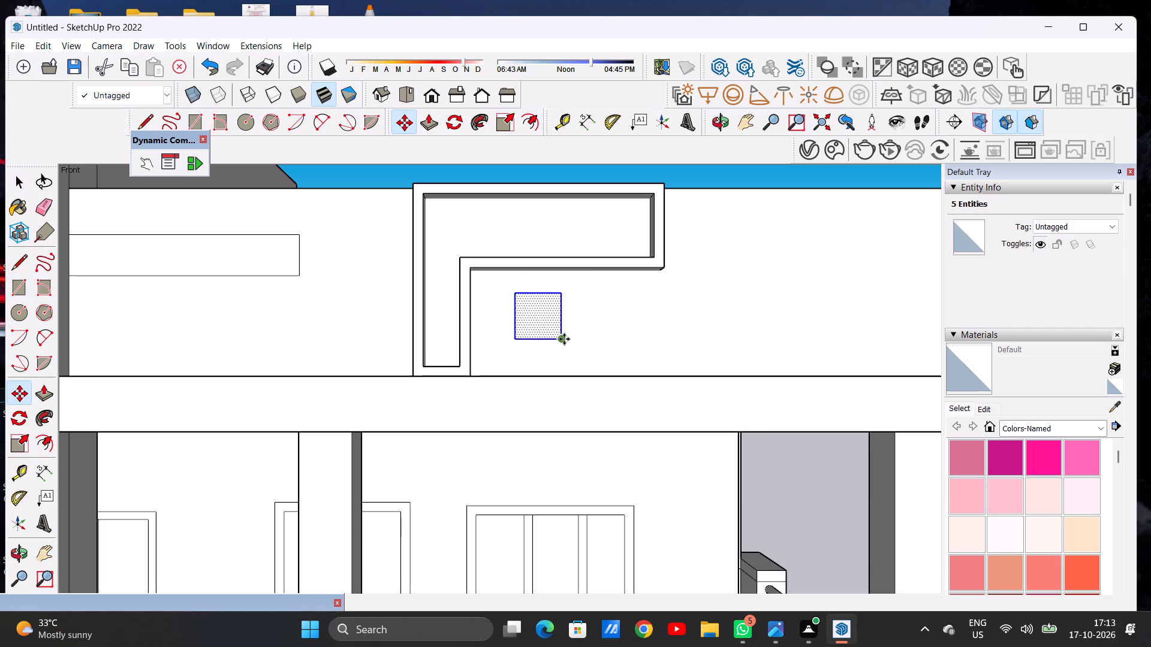
left_click(564, 339)
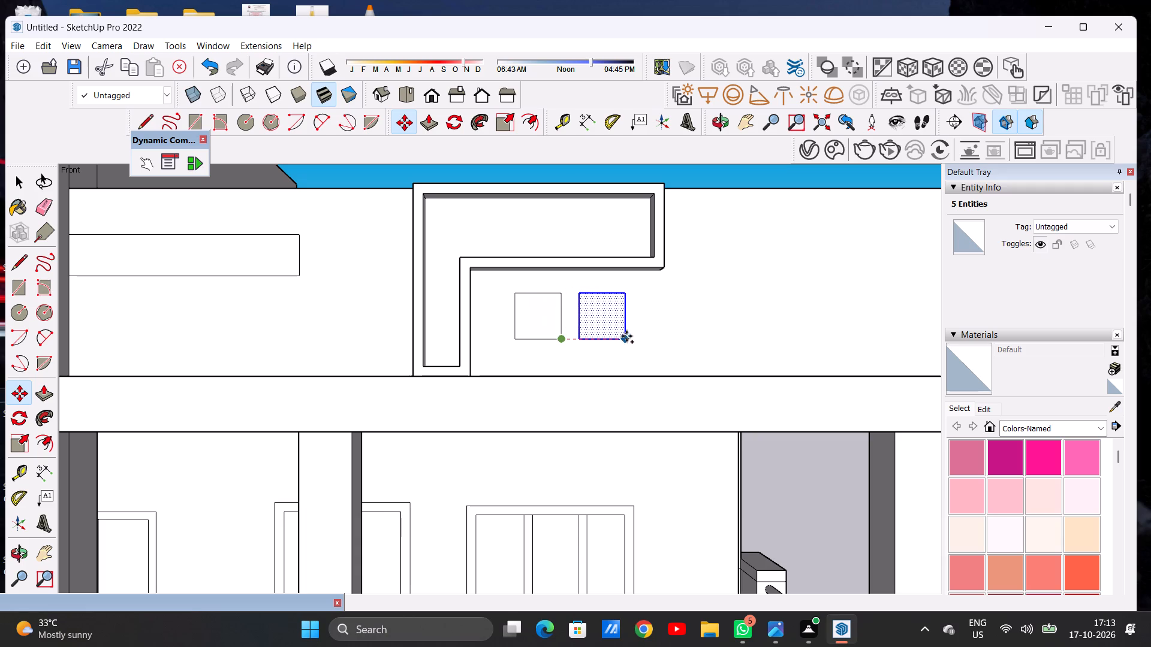
left_click(626, 337)
key("space")
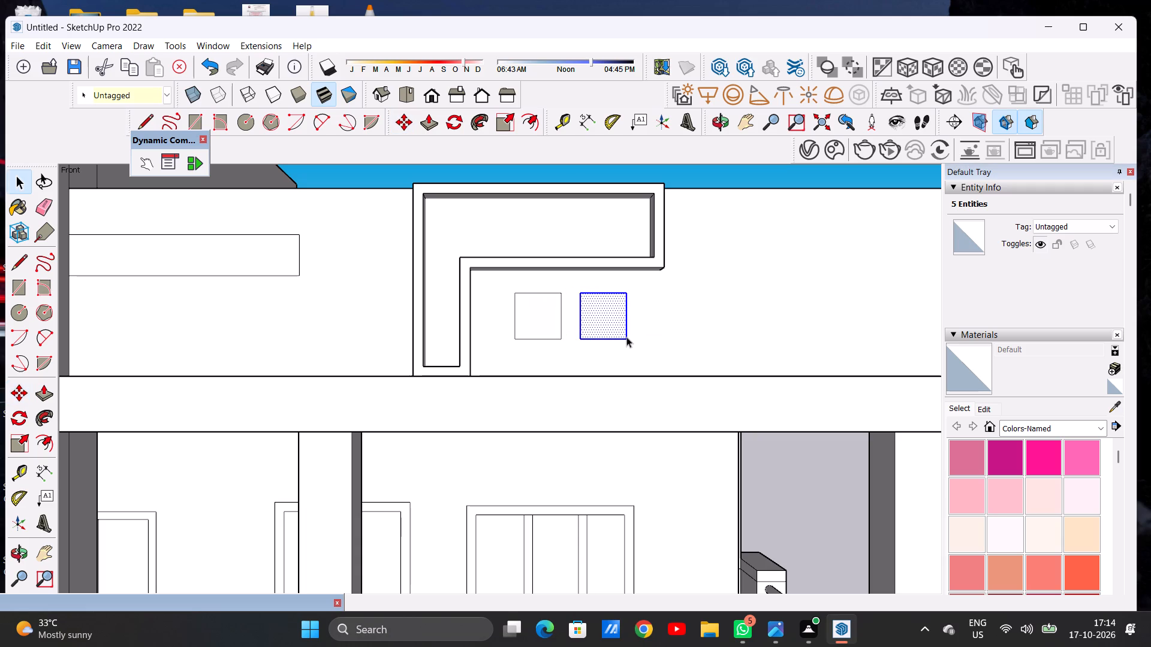
left_click(679, 171)
Round all four corners of the small parapet square nearest the inverted L's vertical leg with tangent 2-point arcs.
scroll(528, 332, "down", 5)
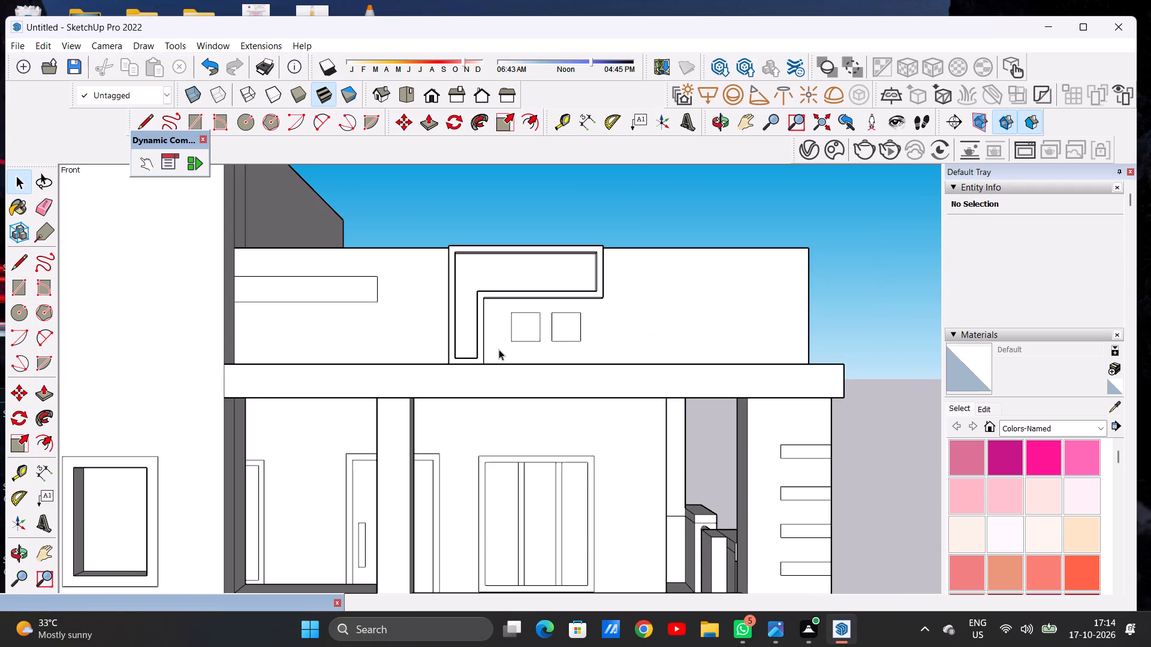
scroll(516, 344, "down", 5)
middle_click_drag(546, 376, 418, 415)
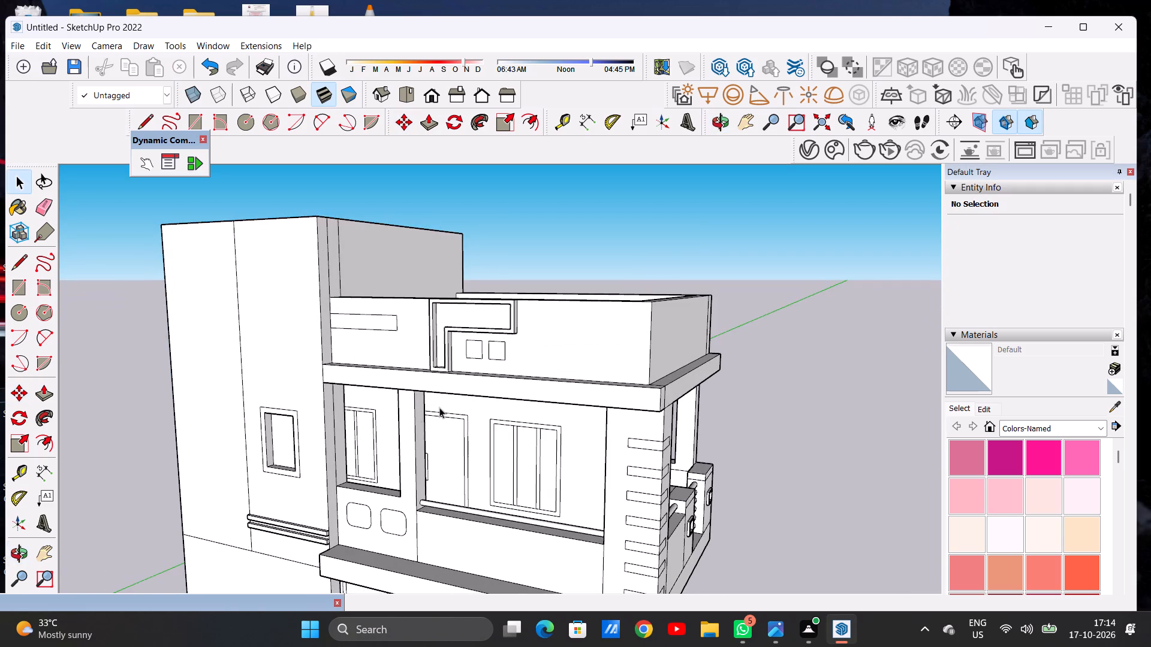
middle_click_drag(439, 407, 549, 391)
scroll(511, 330, "up", 9)
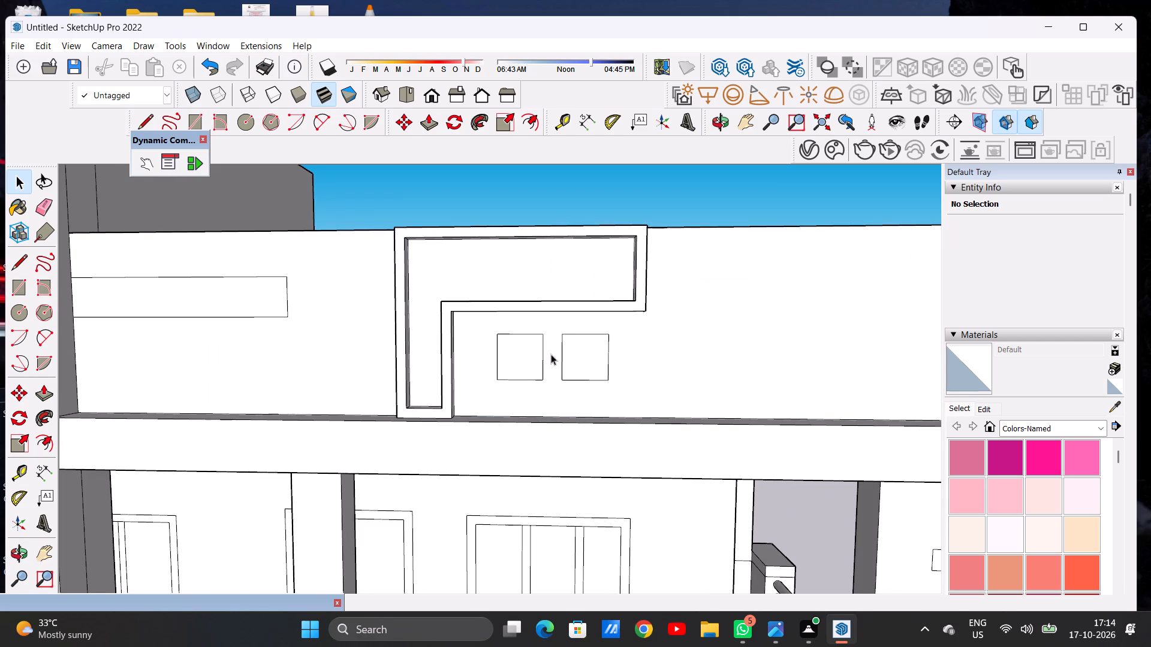
middle_click(558, 352)
scroll(534, 367, "up", 5)
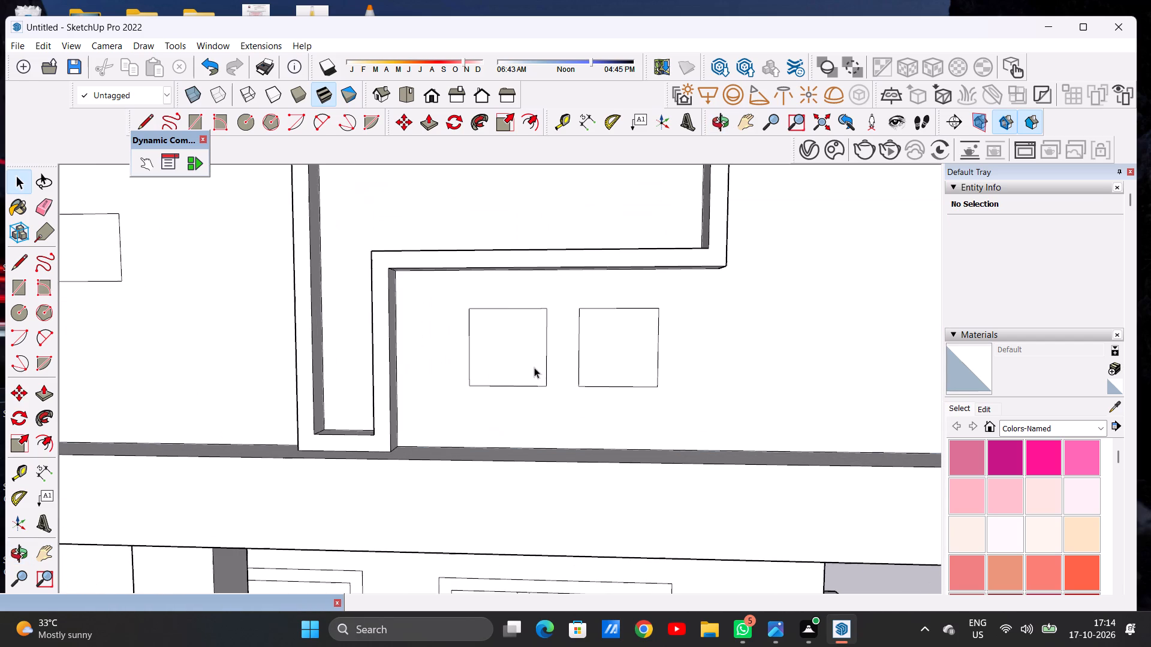
left_click(320, 125)
scroll(473, 310, "up", 2)
left_click(469, 338)
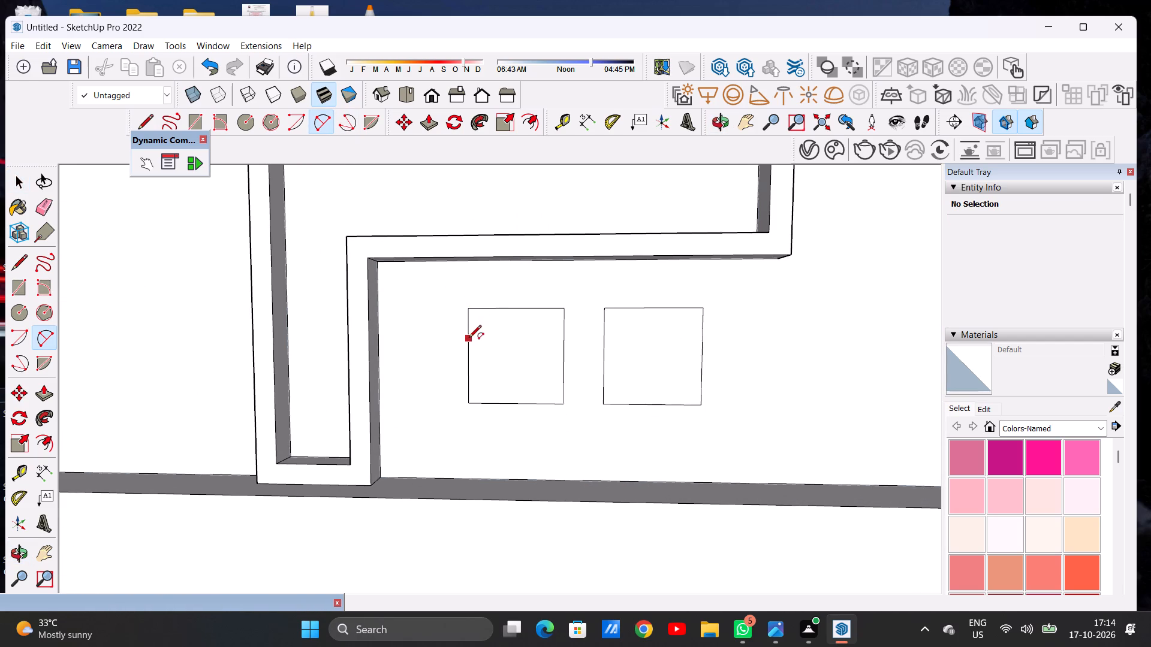
double_click(495, 308)
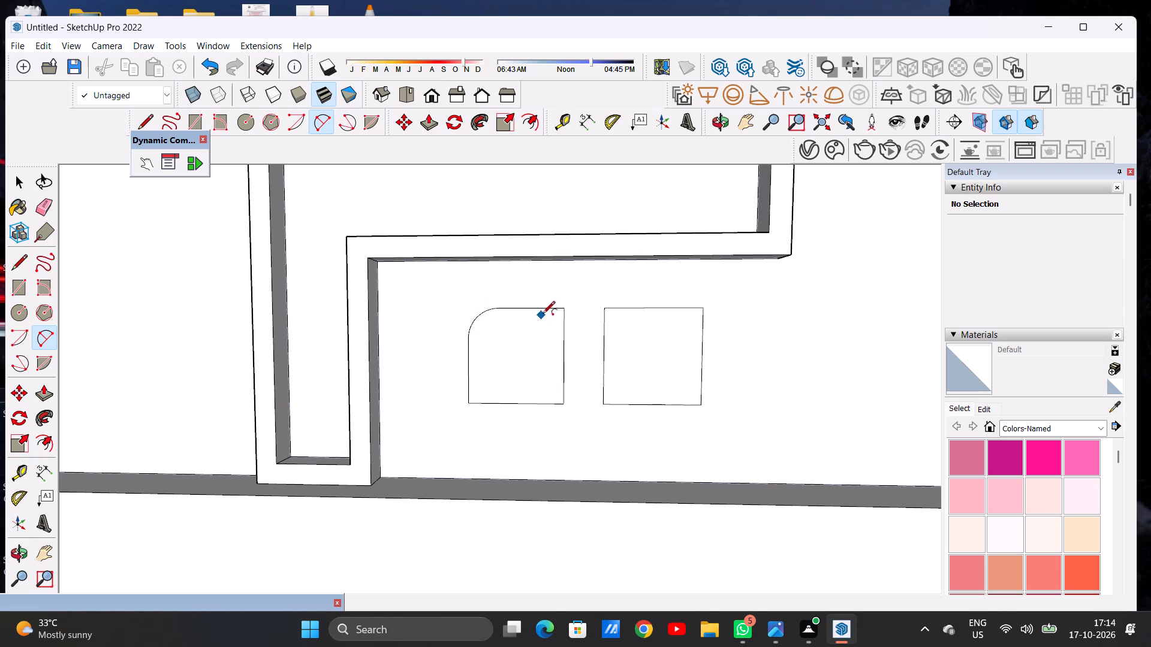
left_click(540, 310)
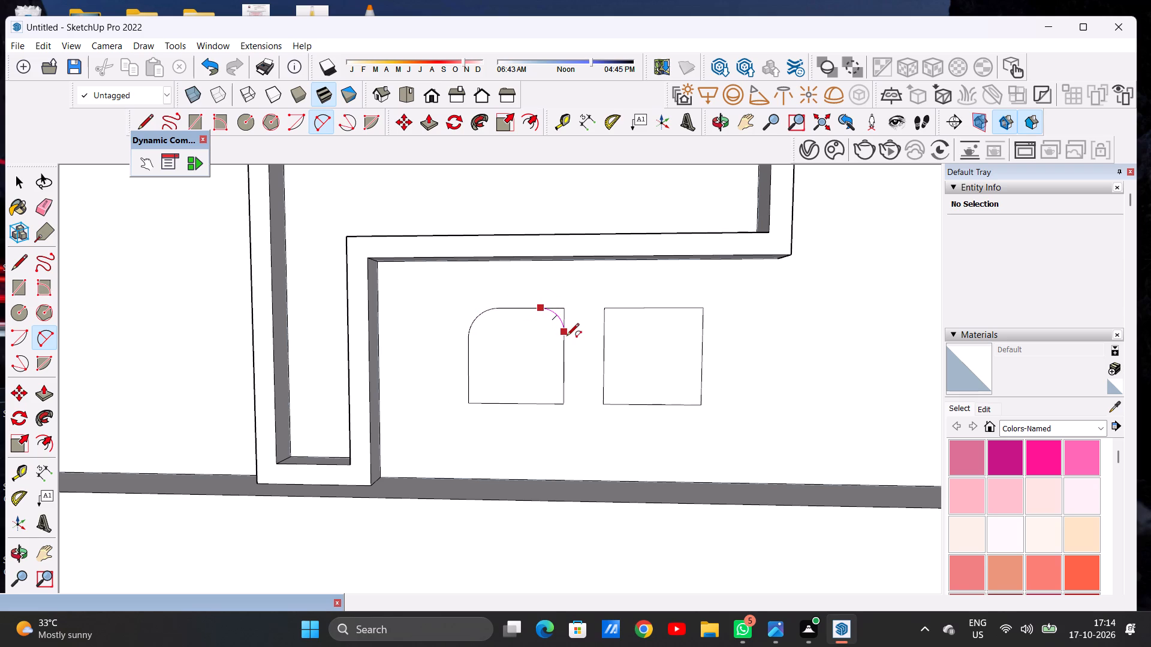
double_click(565, 337)
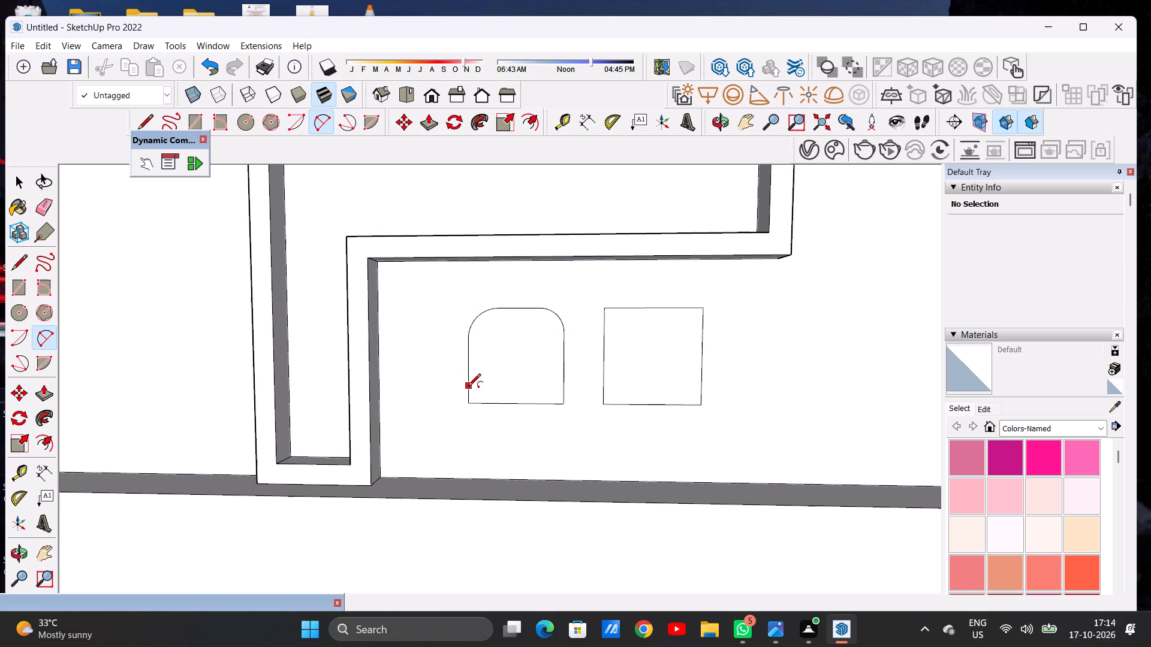
left_click(468, 385)
double_click(494, 400)
left_click(544, 406)
double_click(561, 389)
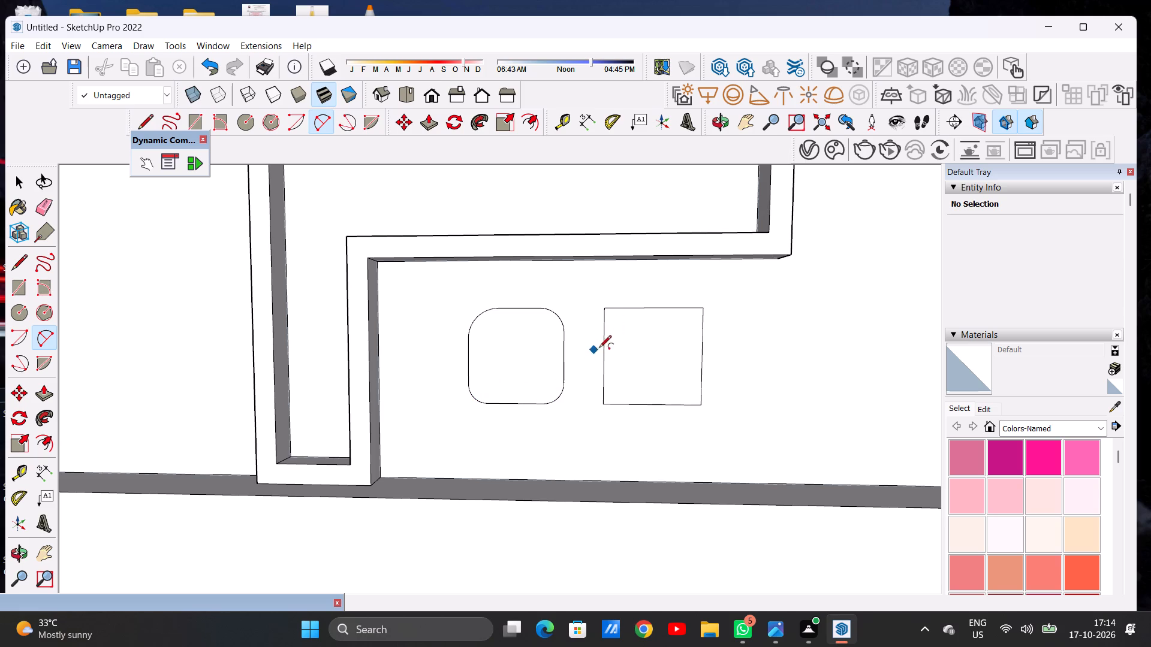
Round all four corners of the second small parapet square with matching tangent arcs.
left_click(605, 329)
double_click(622, 310)
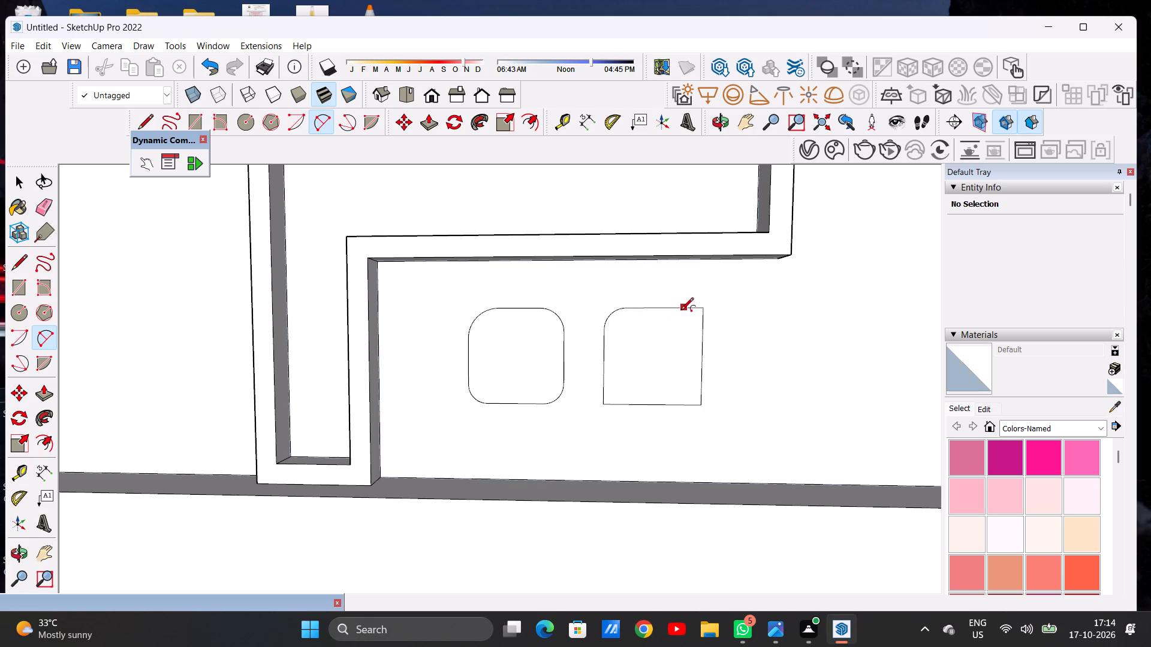
left_click(681, 311)
double_click(704, 331)
left_click(606, 384)
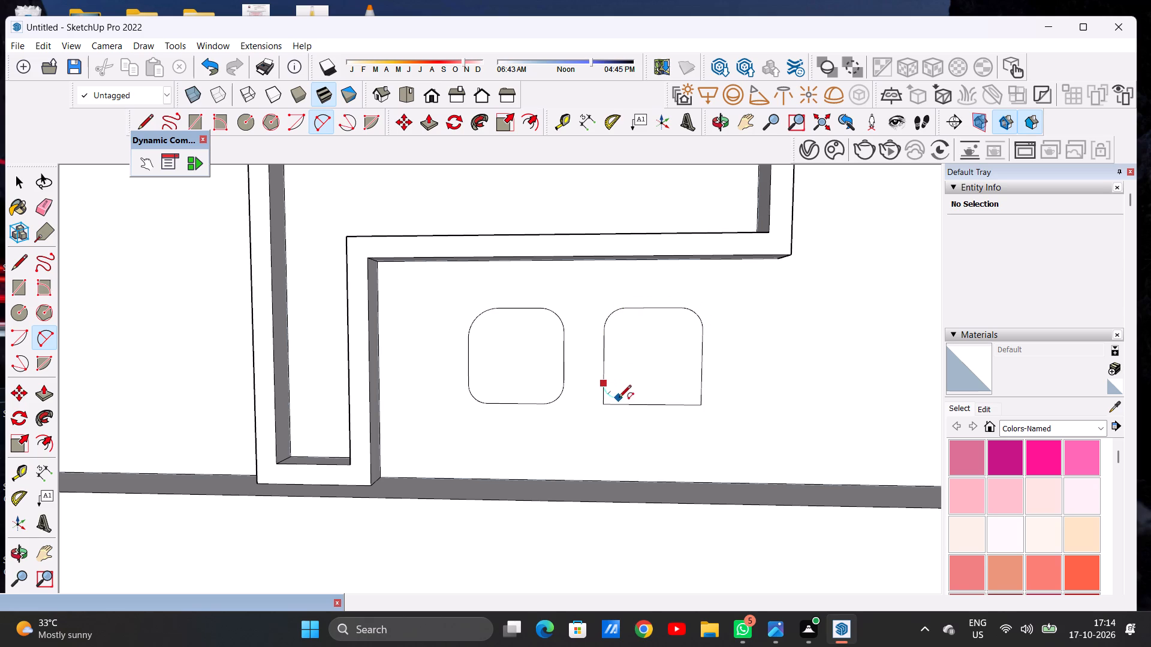
double_click(623, 402)
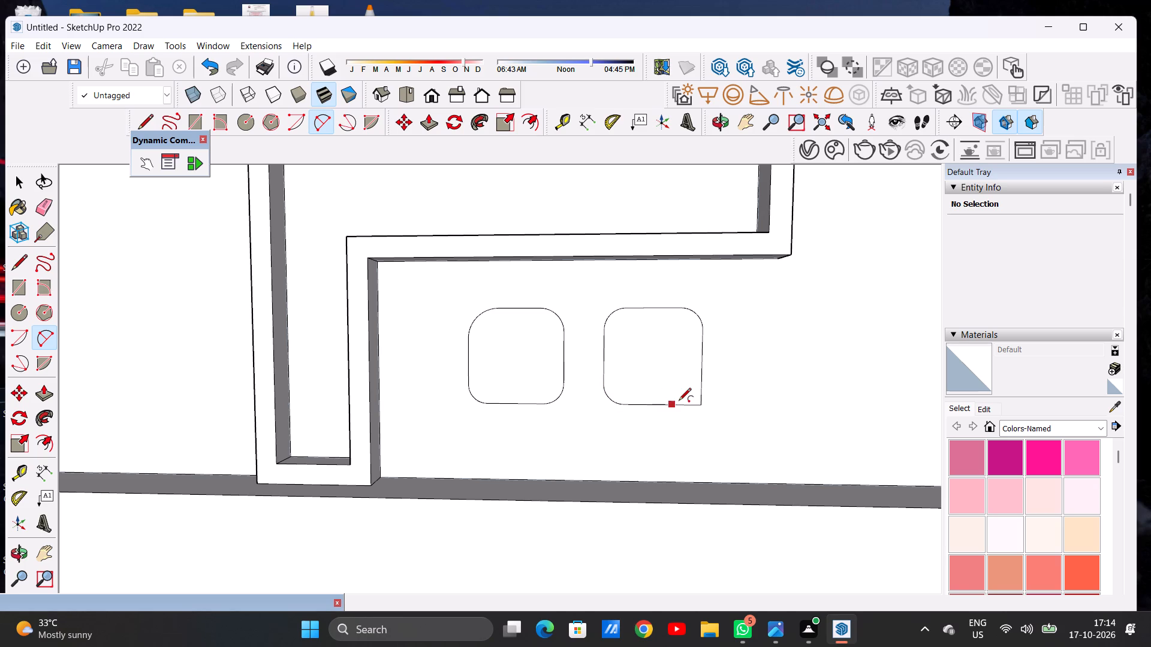
left_click(679, 401)
double_click(701, 388)
key("space")
key("space")
Push/Pull both small rounded squares outward by the same slight depth so they project from the parapet face.
scroll(537, 379, "down", 16)
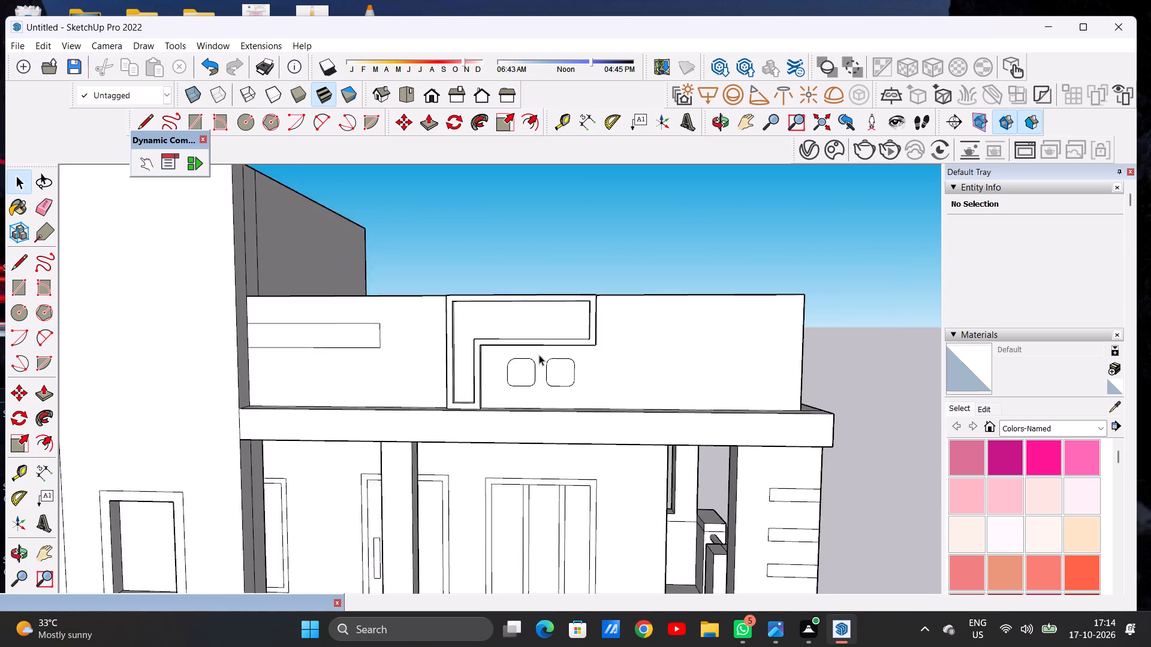
scroll(539, 355, "down", 4)
middle_click_drag(598, 381, 414, 451)
scroll(444, 404, "up", 2)
scroll(450, 408, "down", 1)
scroll(452, 409, "up", 7)
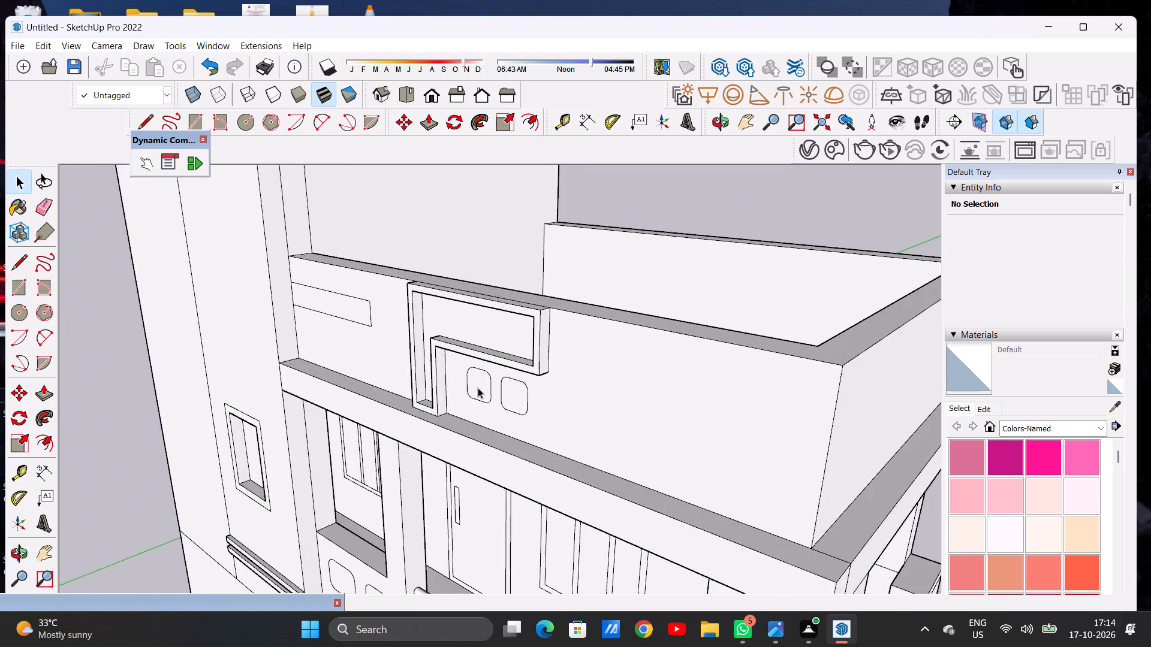
scroll(478, 388, "up", 5)
key("p")
scroll(487, 374, "up", 4)
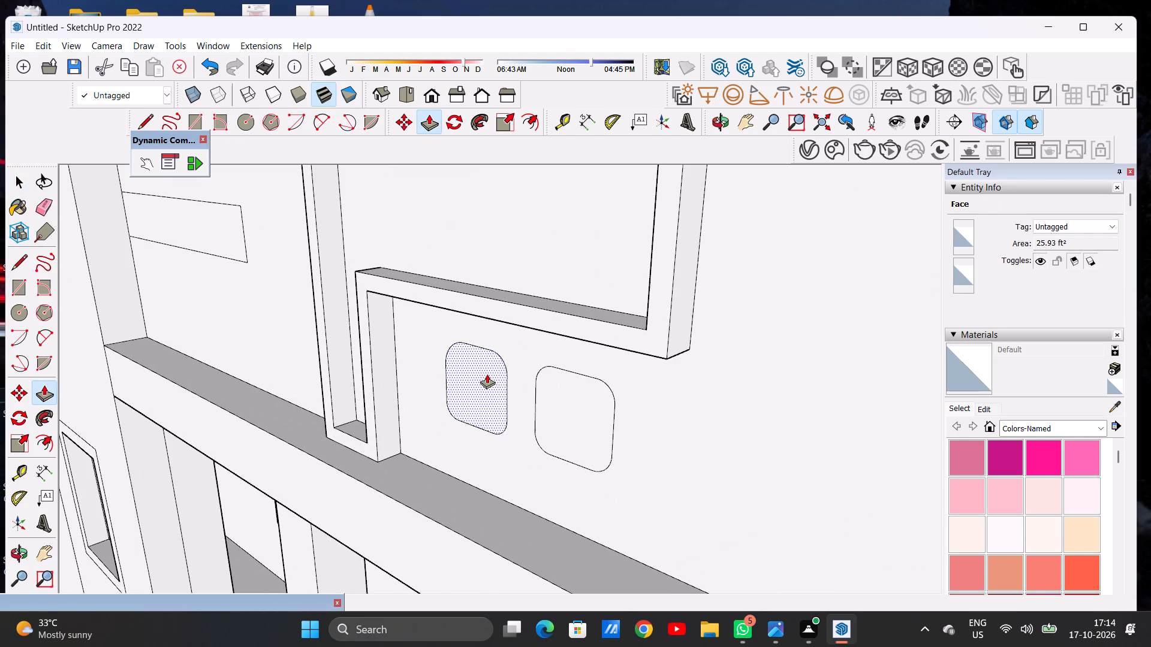
left_click(487, 374)
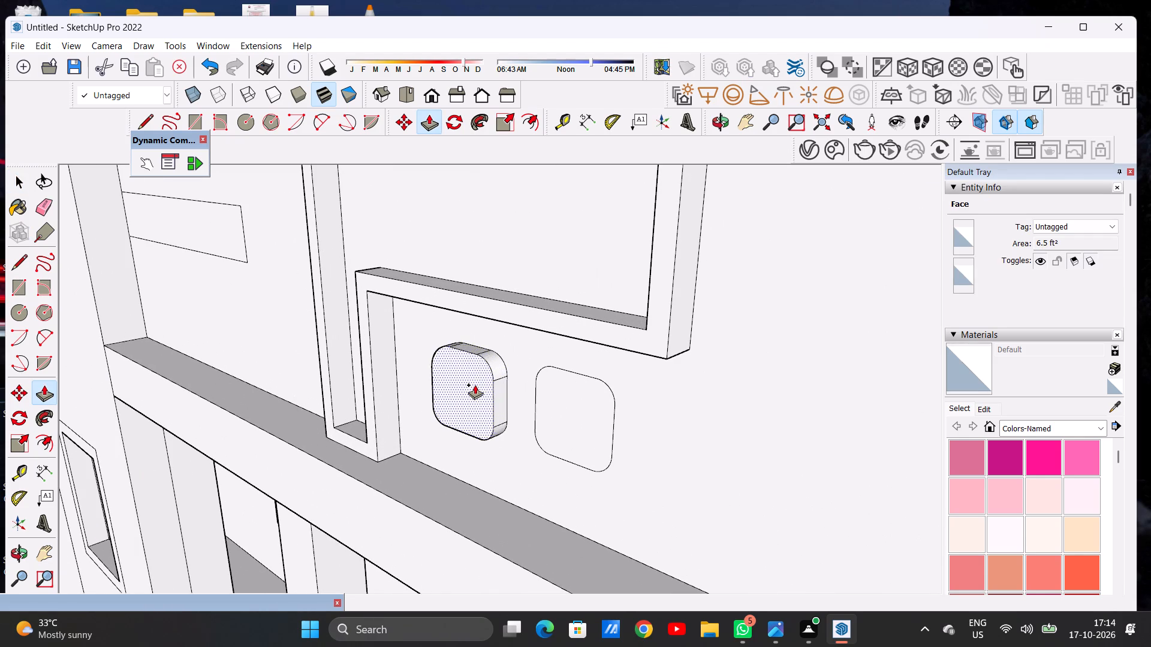
left_click(475, 385)
left_click(546, 388)
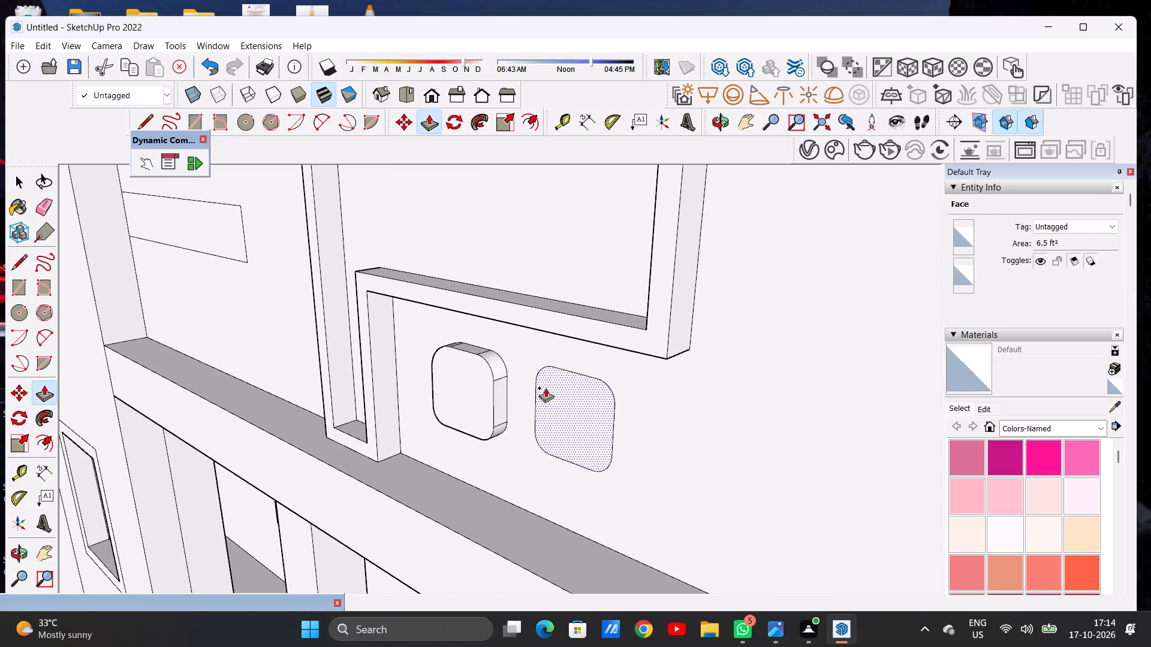
left_click(493, 372)
key("space")
Push/Pull the long narrow rectangle on the parapet beside the tower outward until it meets the tower's front edge.
scroll(502, 392, "down", 2)
scroll(504, 392, "up", 1)
scroll(504, 392, "down", 11)
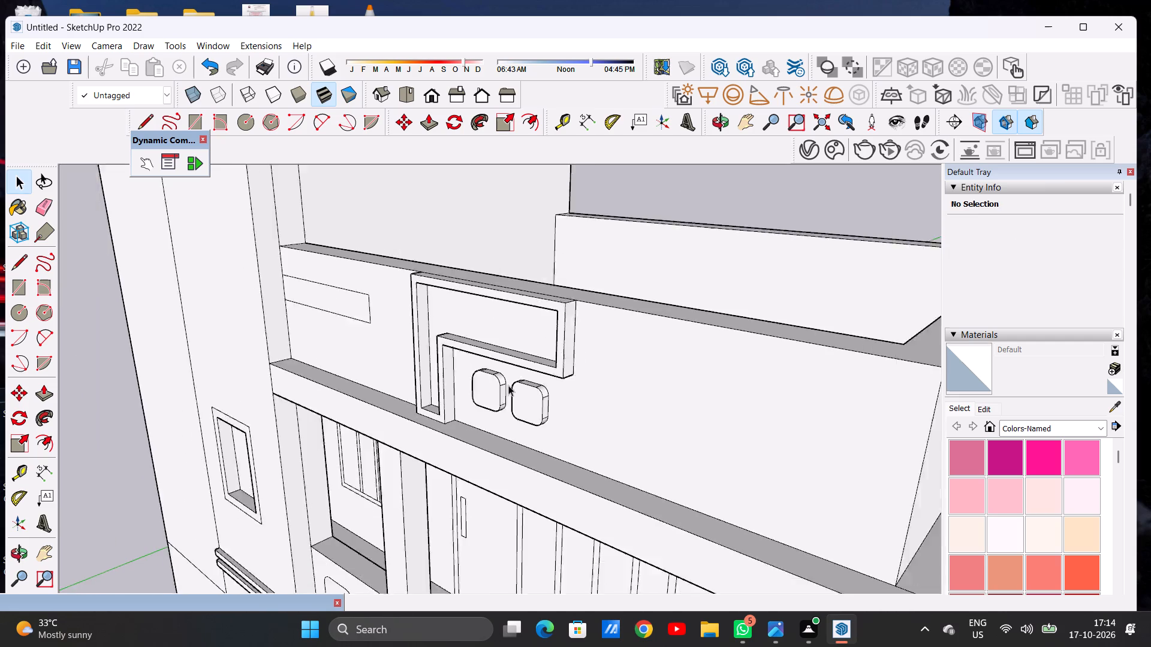
scroll(508, 385, "down", 2)
middle_click_drag(492, 389, 649, 358)
scroll(590, 380, "down", 3)
scroll(583, 398, "up", 2)
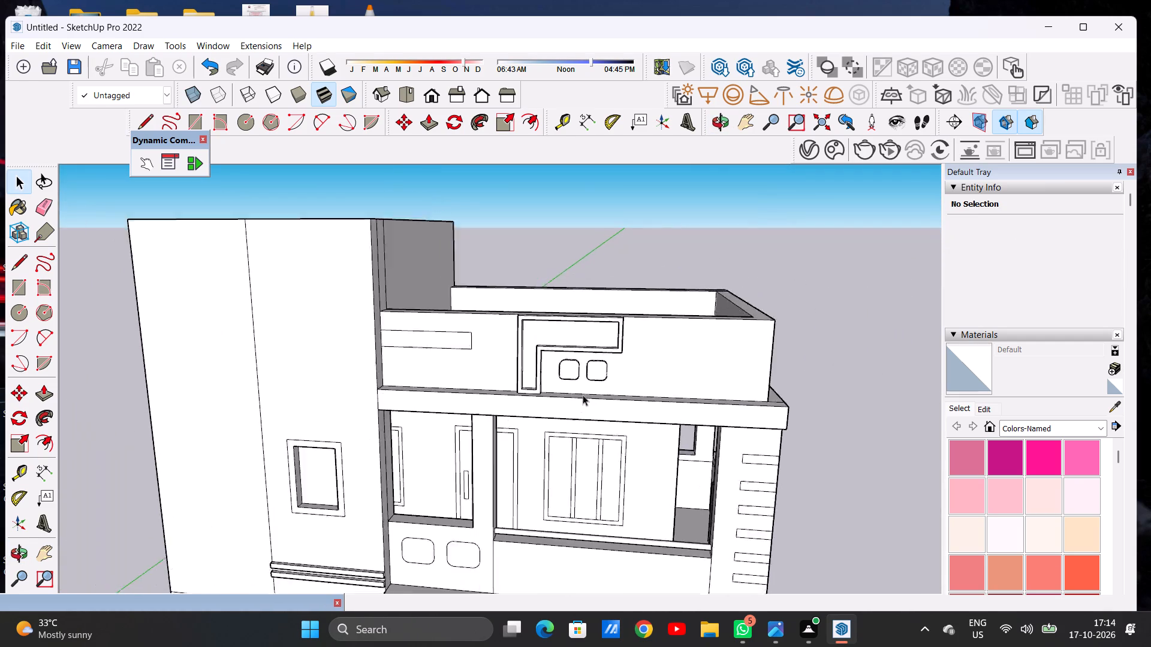
scroll(583, 395, "up", 11)
middle_click_drag(512, 345, 547, 363)
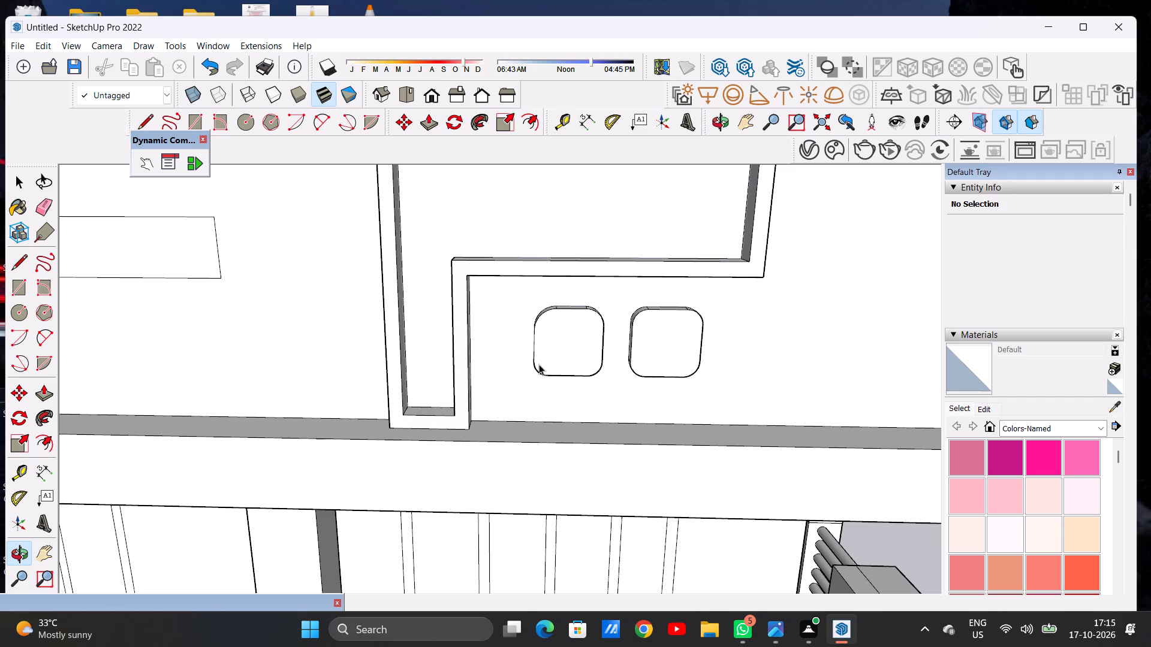
scroll(514, 357, "down", 7)
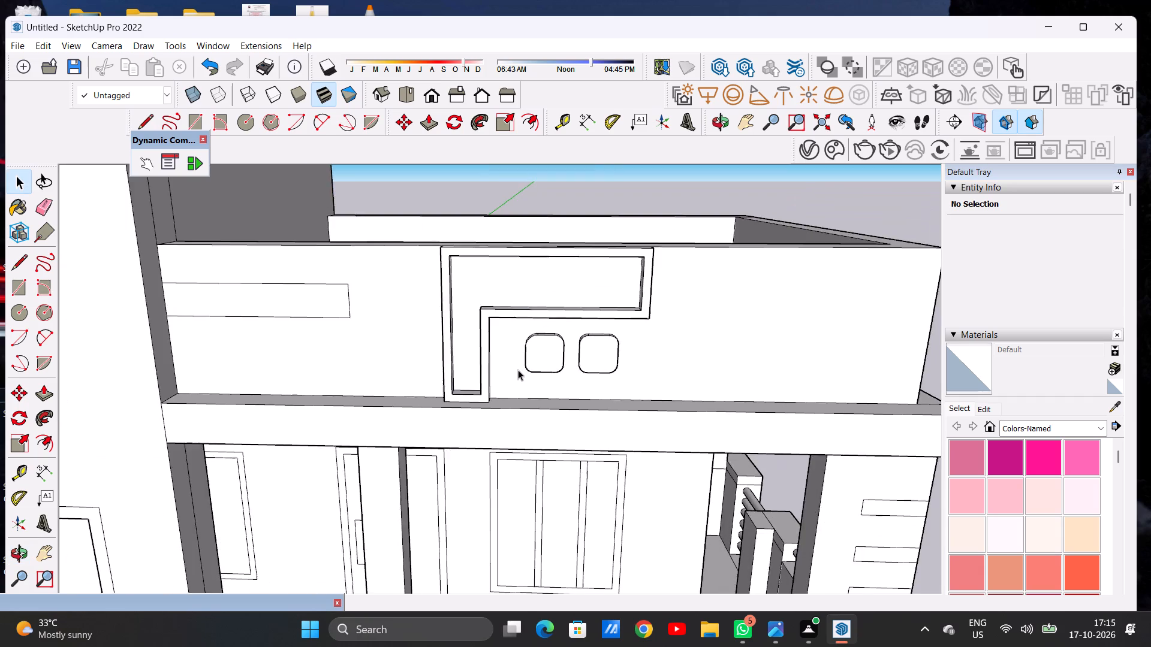
scroll(518, 370, "down", 14)
scroll(416, 333, "up", 5)
middle_click_drag(449, 337, 363, 353)
scroll(416, 337, "up", 4)
key("p")
scroll(399, 301, "up", 2)
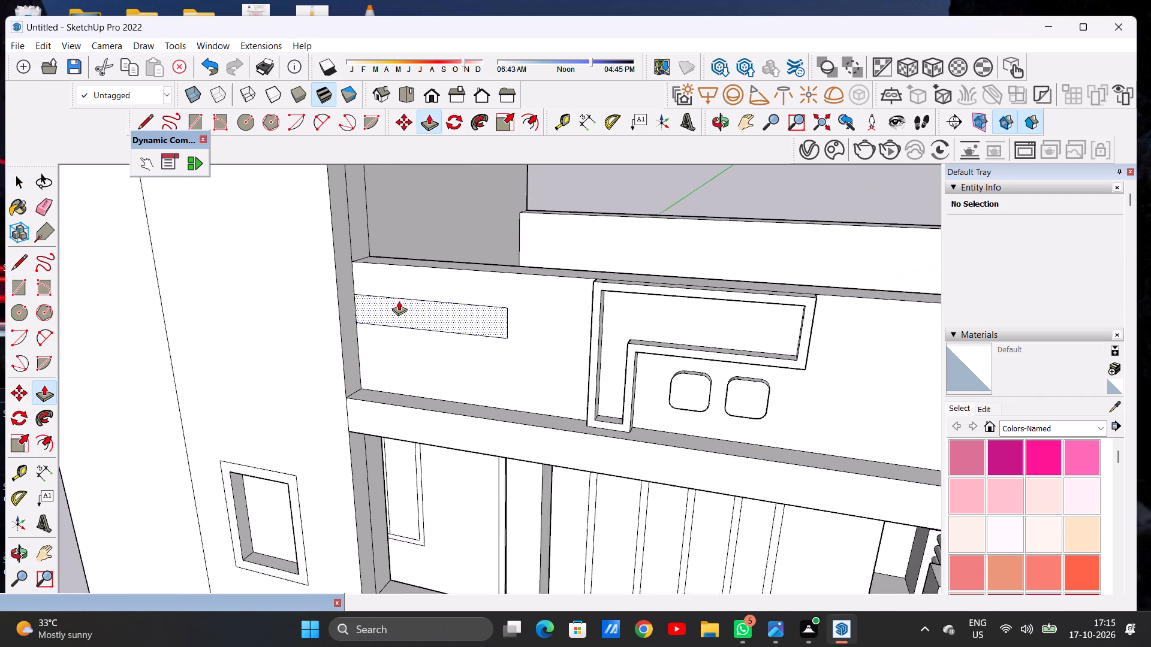
scroll(399, 301, "up", 2)
left_click(390, 302)
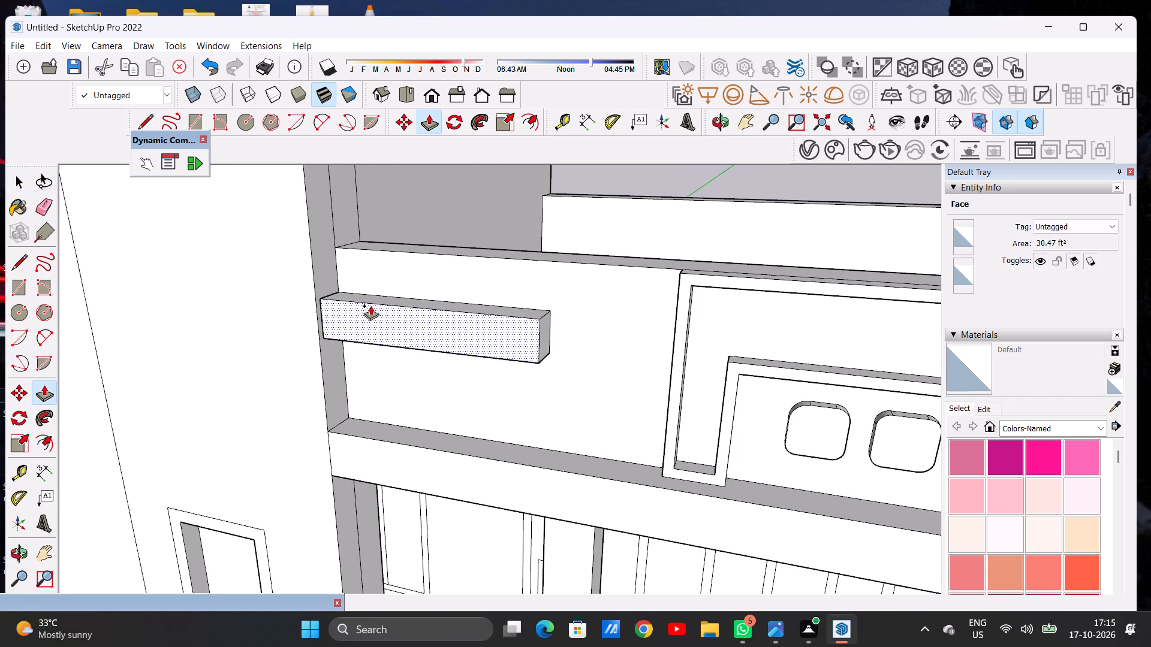
left_click(317, 296)
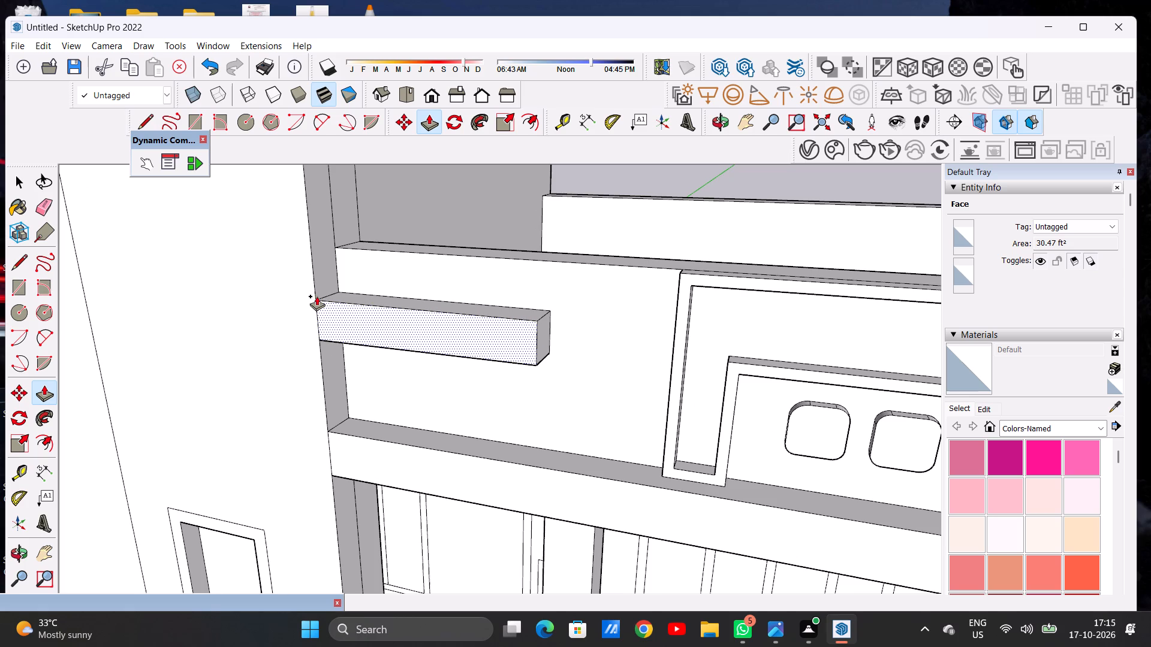
Push the projecting bar's front face back slightly so it sits just behind the tower's front edge.
key("space")
scroll(455, 357, "down", 13)
middle_click_drag(461, 359, 517, 346)
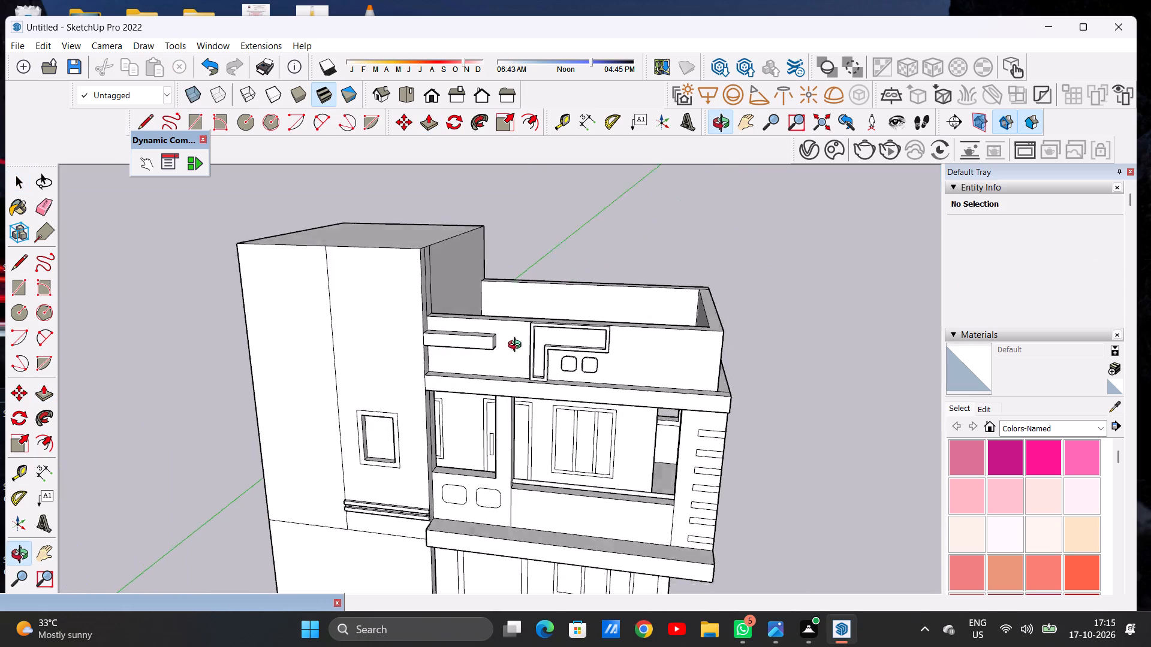
middle_click_drag(517, 346, 429, 416)
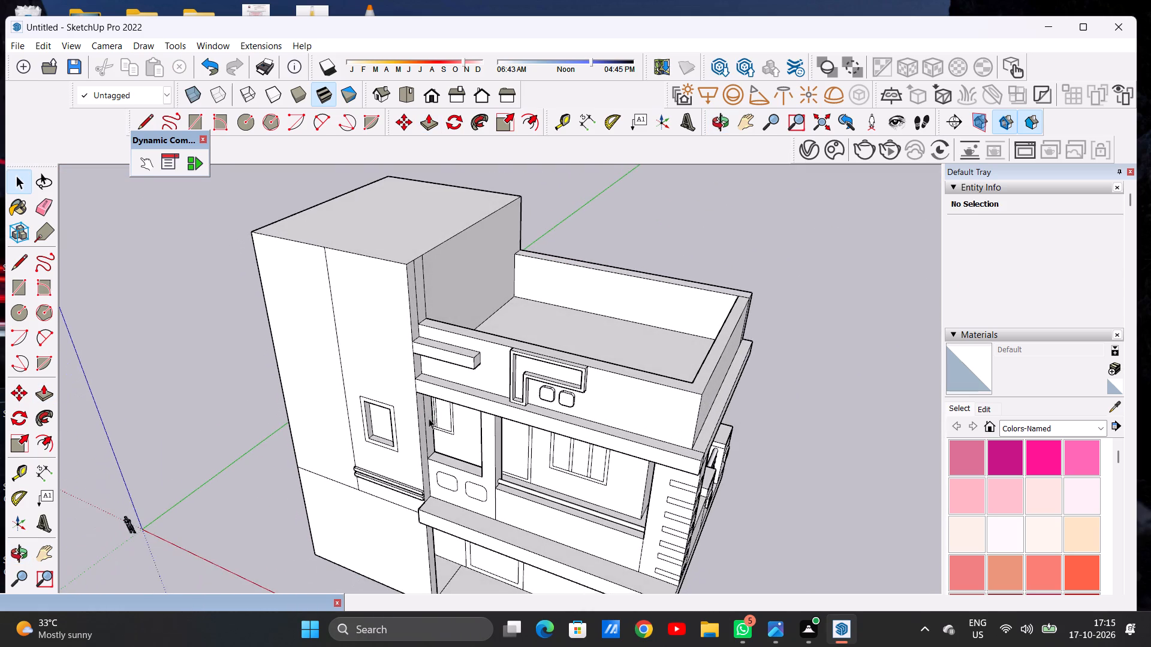
scroll(466, 365, "up", 7)
key("p")
scroll(465, 353, "up", 3)
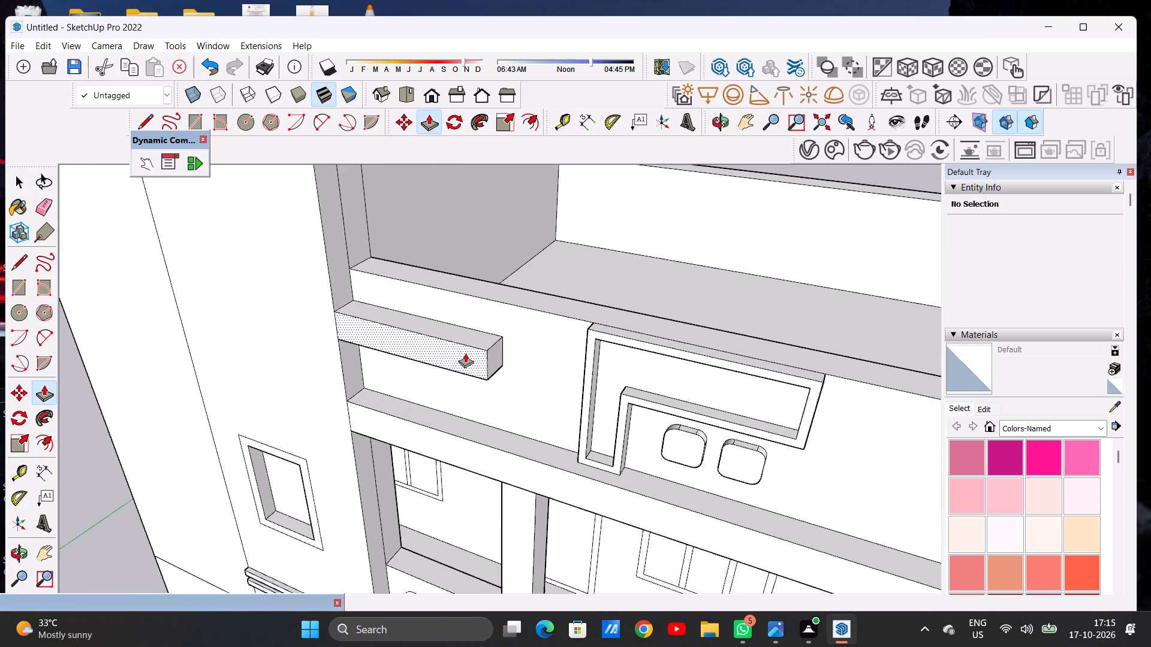
scroll(465, 353, "up", 1)
left_click(468, 353)
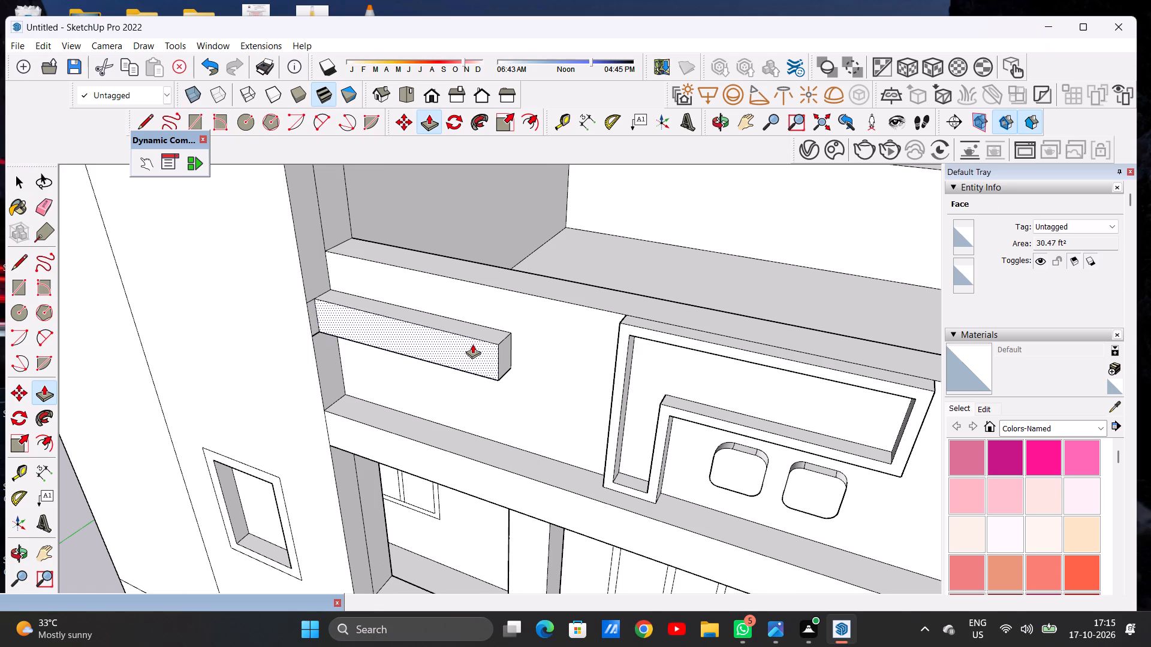
left_click(473, 344)
key("space")
Erase the leftover edges on the tower's side face above and below where the projecting bar meets it.
key("e")
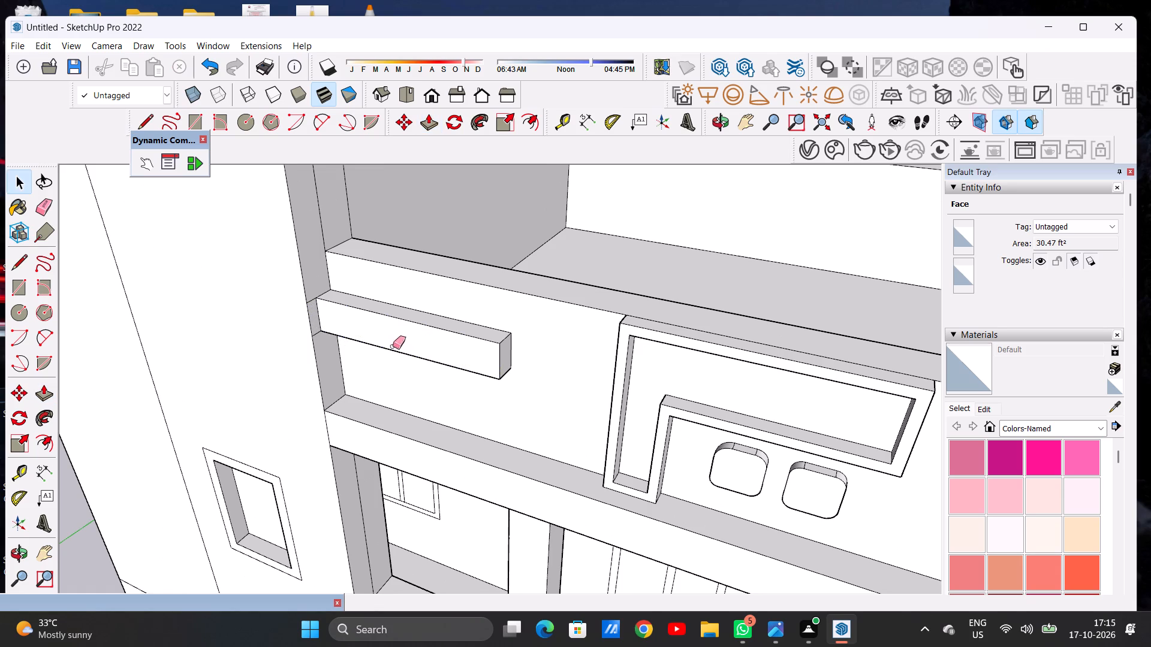
scroll(324, 338, "up", 10)
left_click_drag(299, 316, 305, 328)
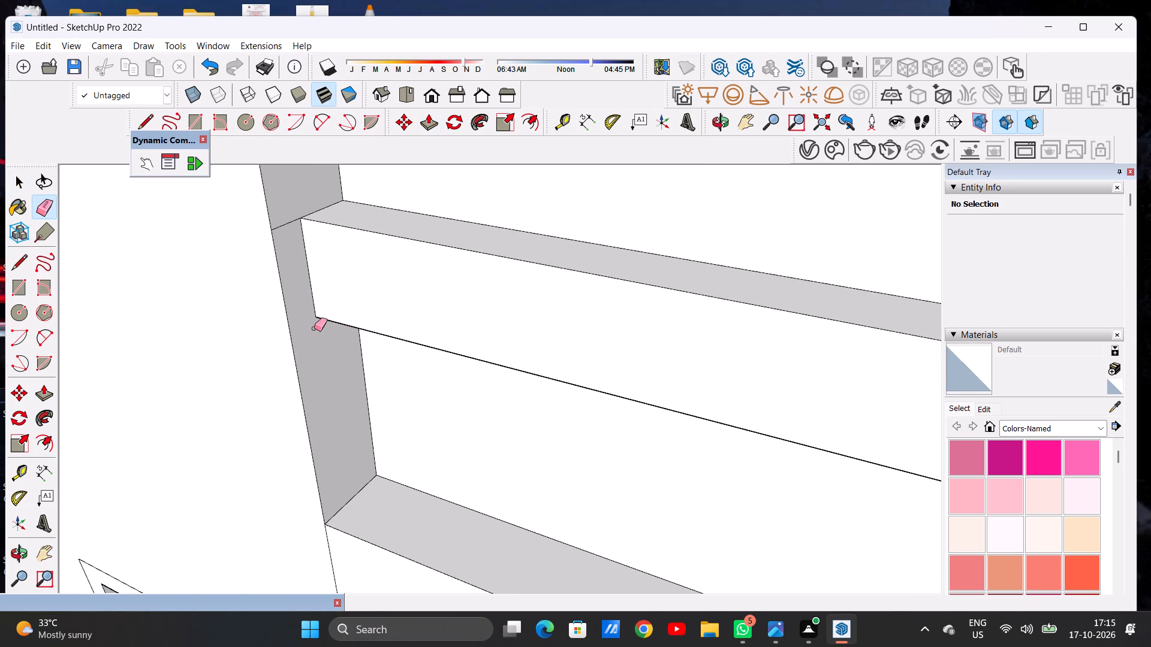
left_click_drag(285, 219, 287, 230)
key("space")
Examine the whole villa from the front and from the balcony side, checking the parapet decoration and tower proportions.
scroll(432, 344, "down", 15)
middle_click_drag(473, 353, 496, 348)
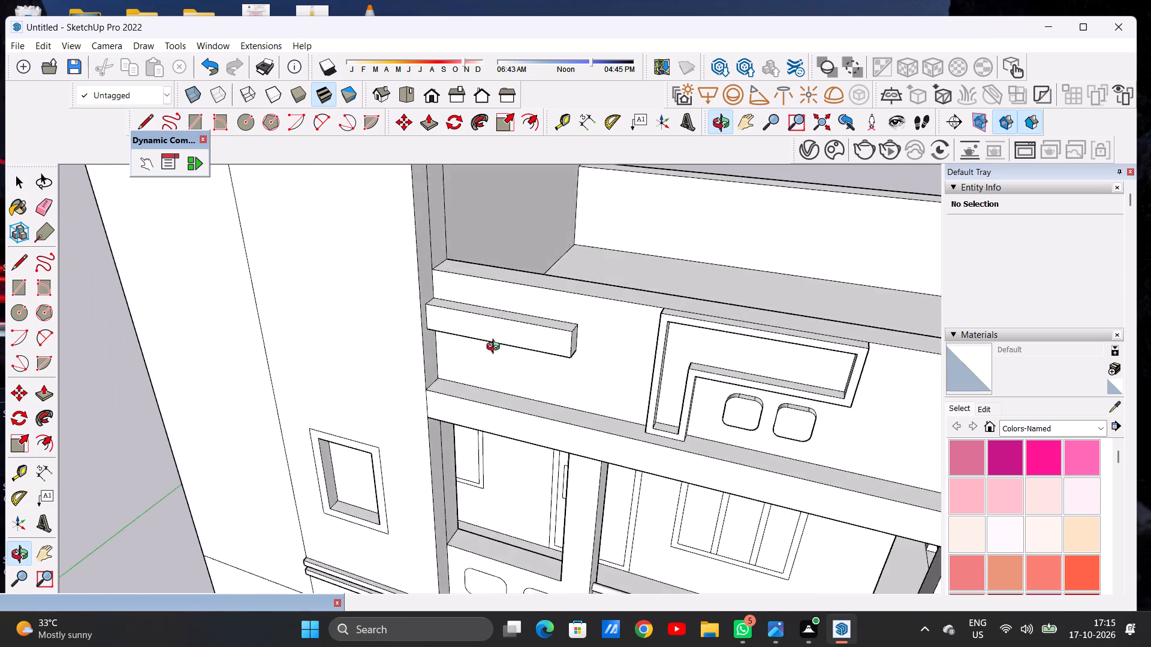
middle_click_drag(496, 348, 575, 291)
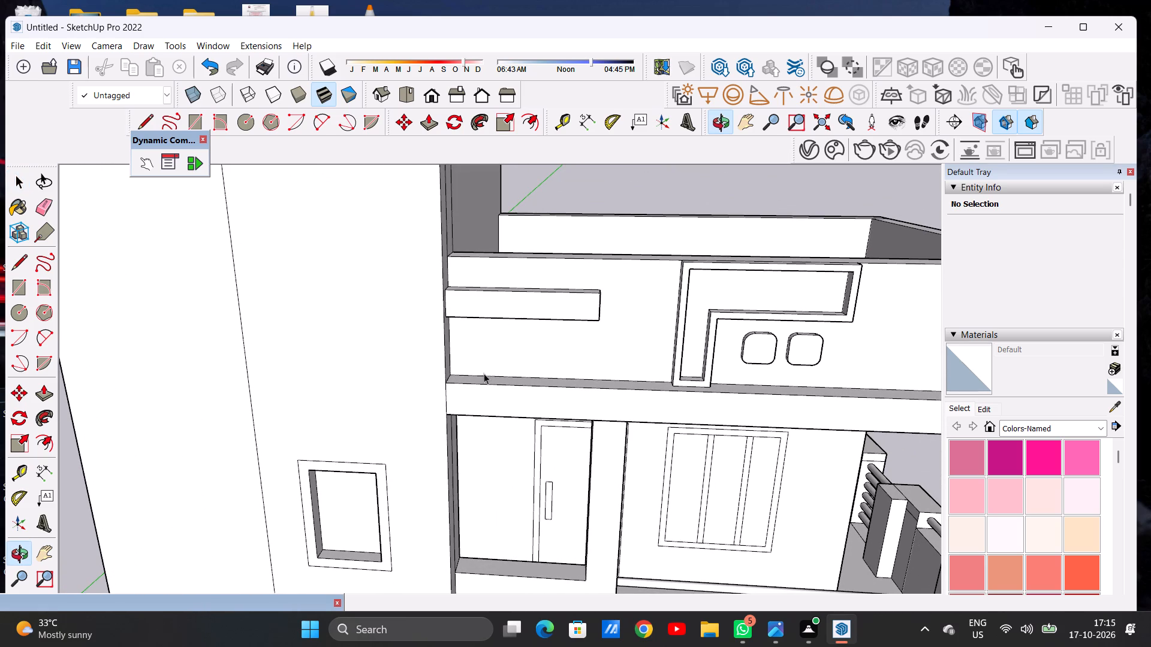
scroll(484, 376, "down", 17)
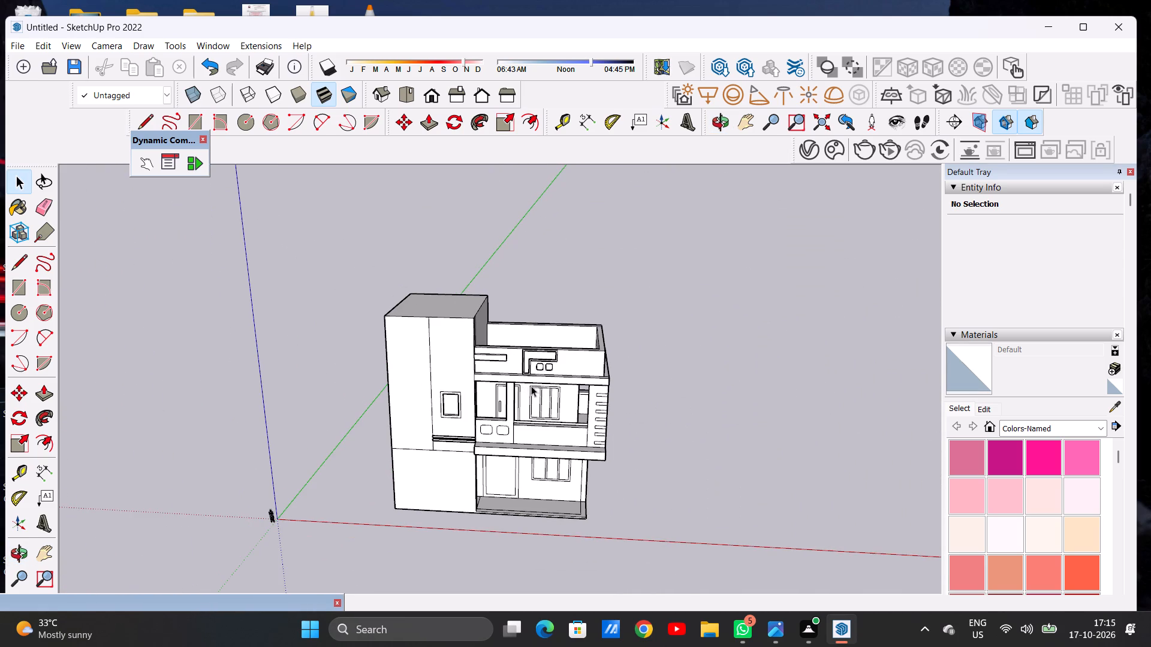
scroll(426, 353, "up", 5)
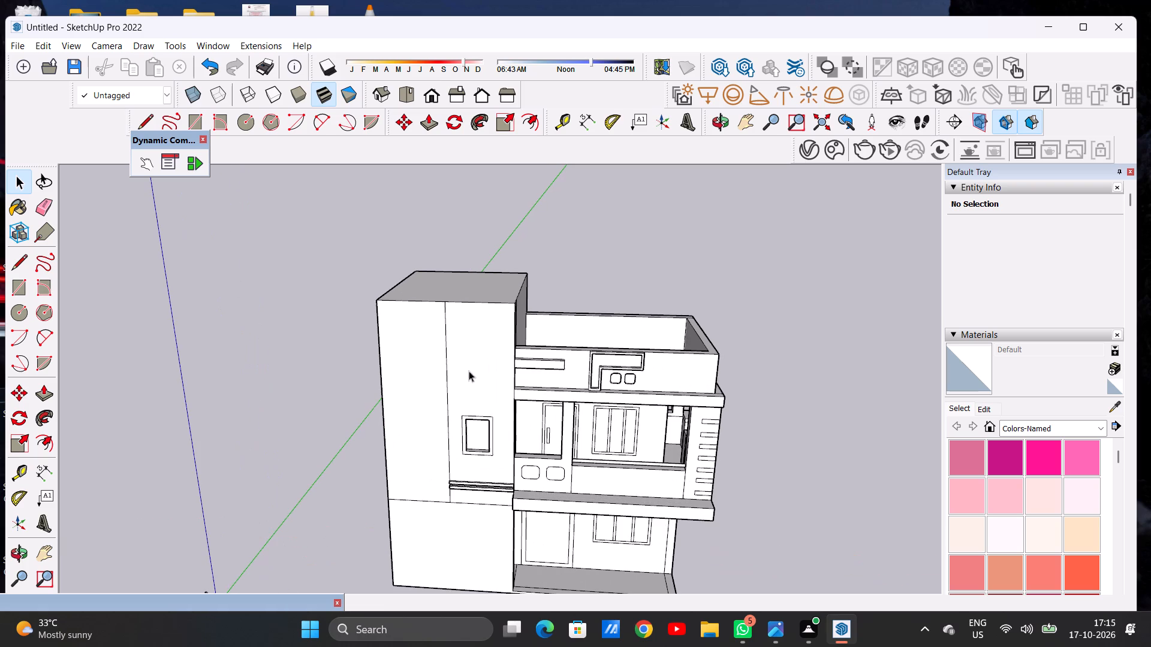
middle_click_drag(490, 387, 508, 346)
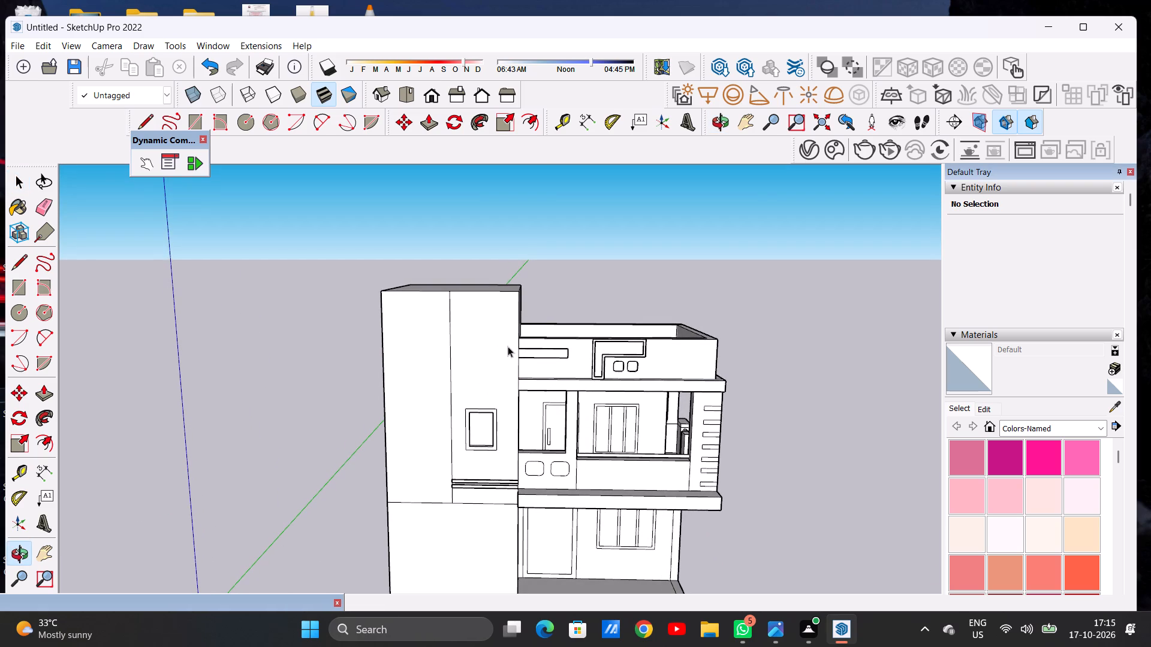
scroll(508, 346, "up", 6)
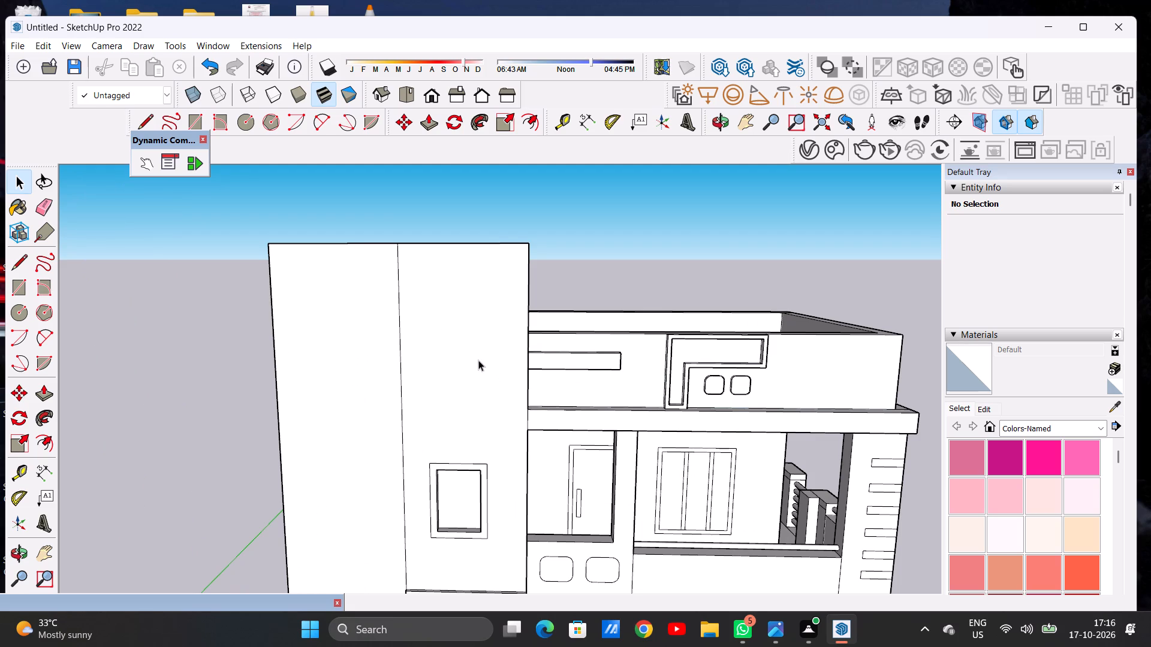
scroll(483, 369, "down", 8)
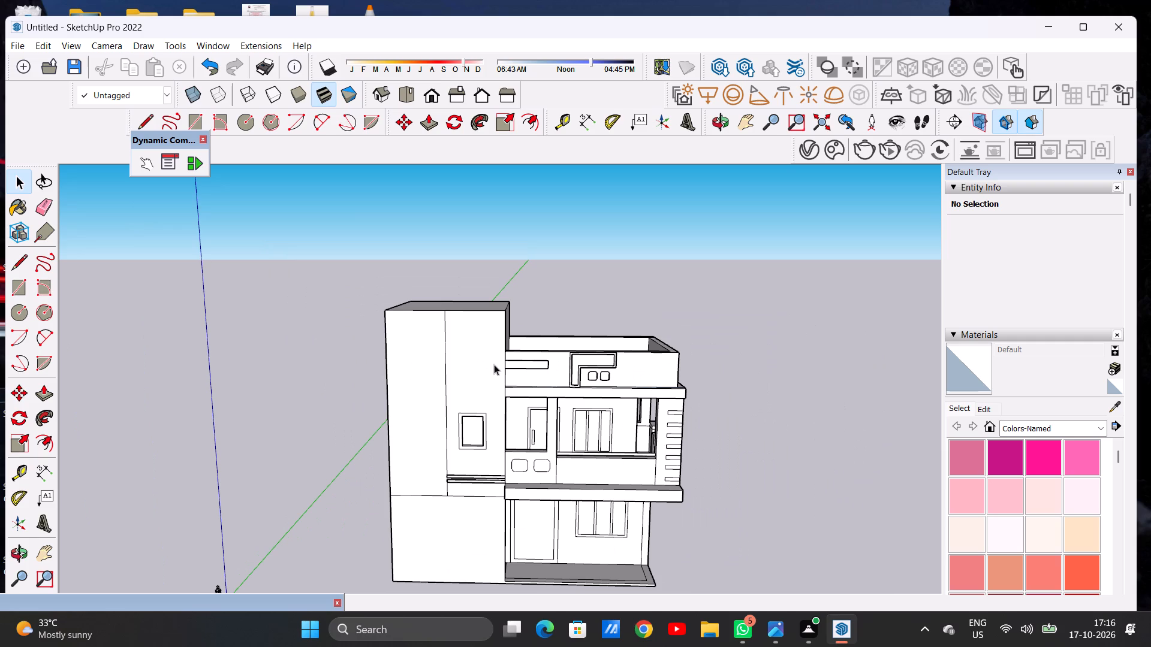
scroll(494, 364, "down", 4)
scroll(572, 376, "up", 2)
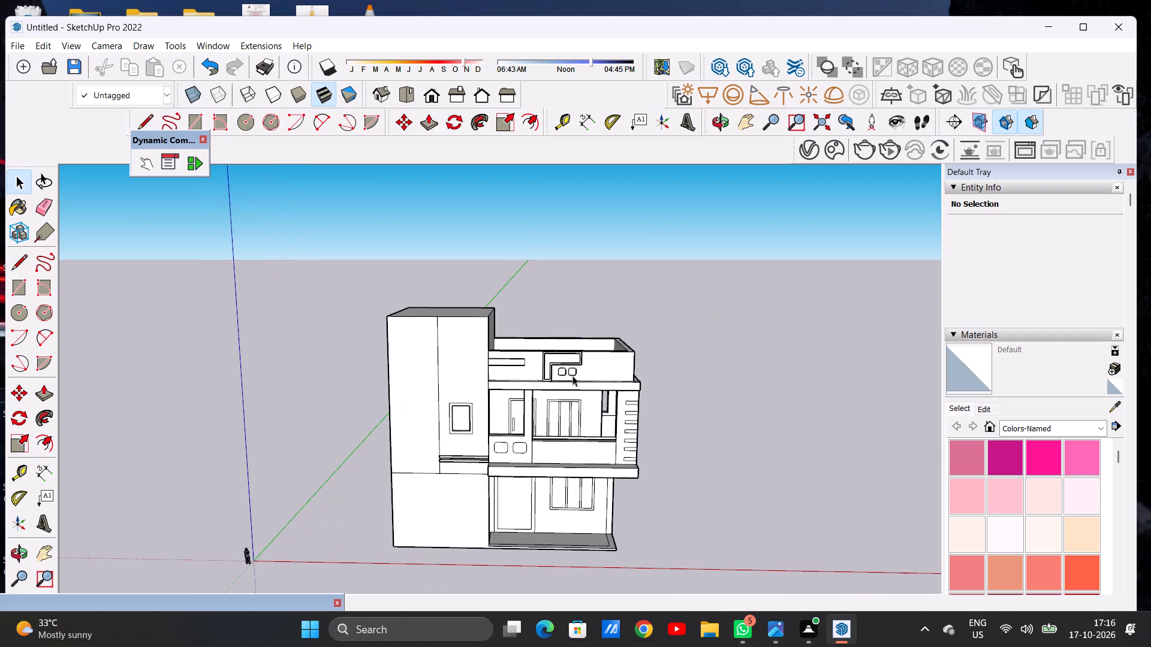
middle_click_drag(628, 371, 366, 391)
scroll(510, 383, "up", 6)
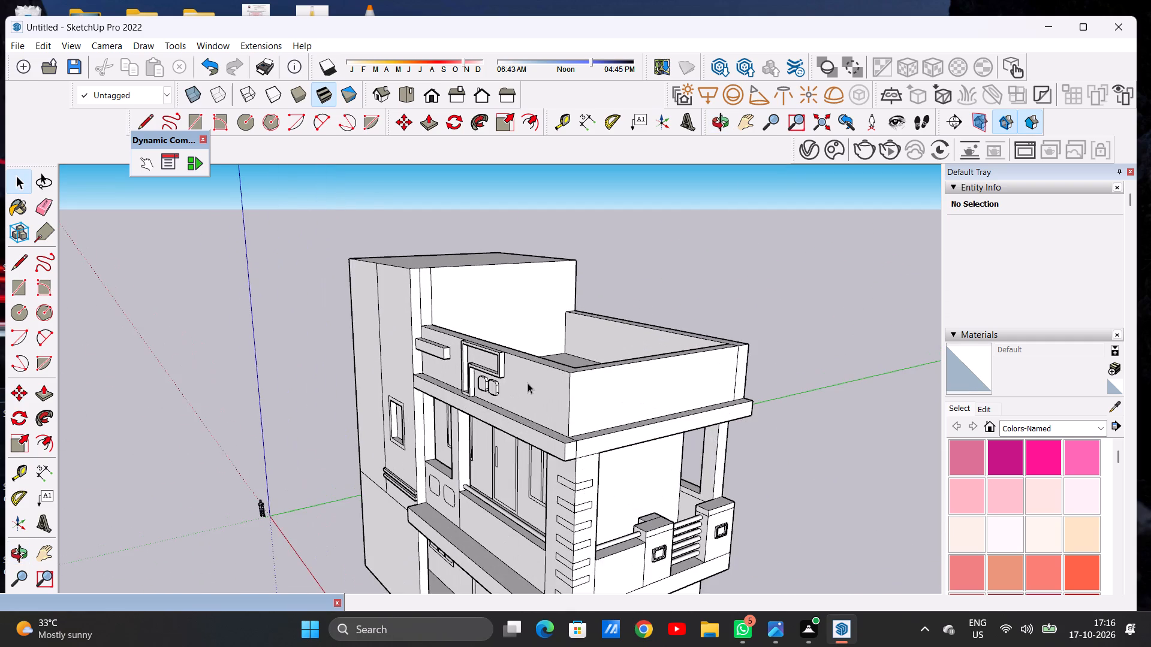
Draw a horizontal line on the front parapet face to its outer corner, continuing as a narrow rectangle on the adjoining side face.
middle_click_drag(544, 388, 702, 368)
scroll(643, 374, "up", 1)
key("l")
scroll(641, 374, "up", 4)
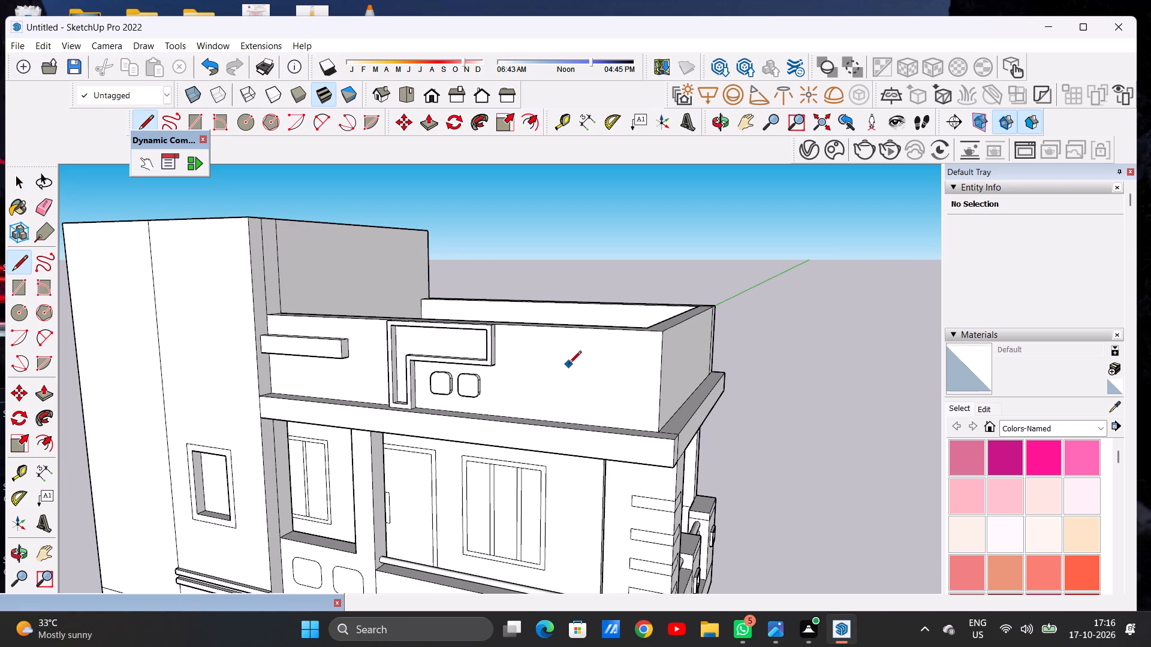
left_click(568, 361)
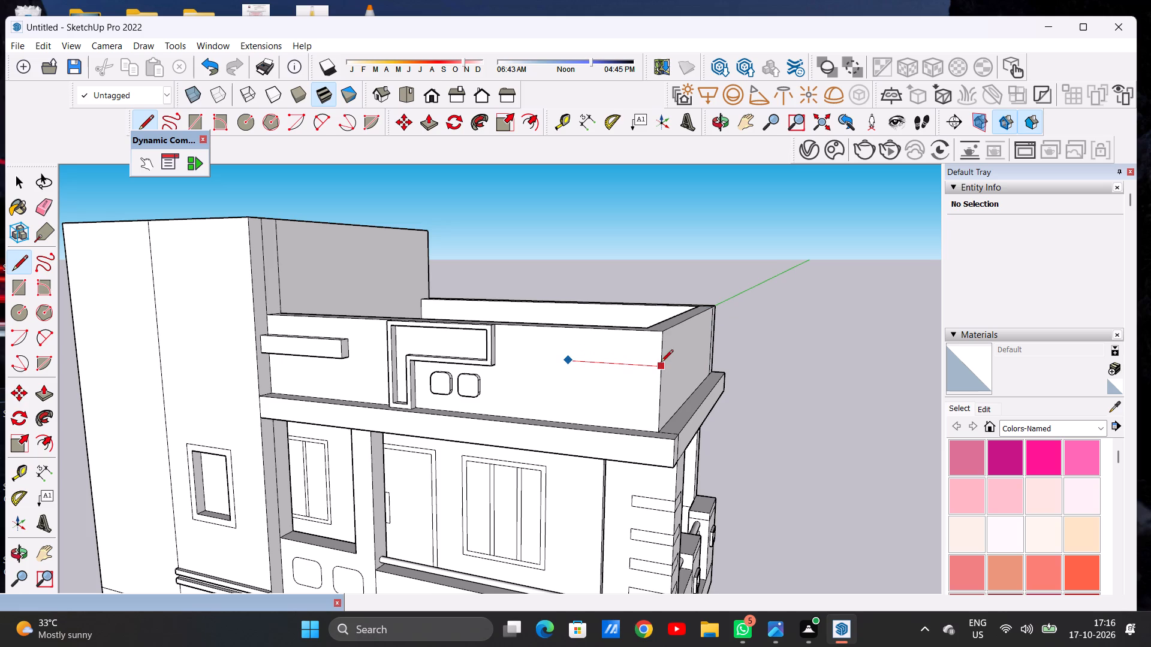
left_click(661, 363)
middle_click_drag(685, 353, 575, 377)
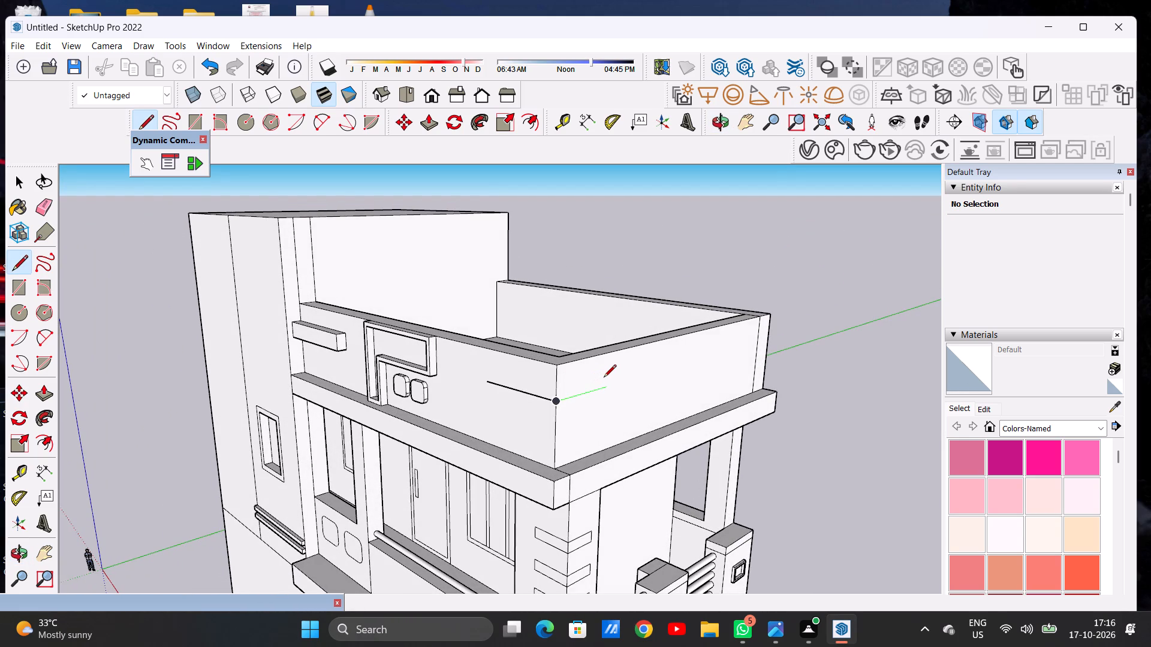
left_click(601, 386)
scroll(601, 400, "up", 9)
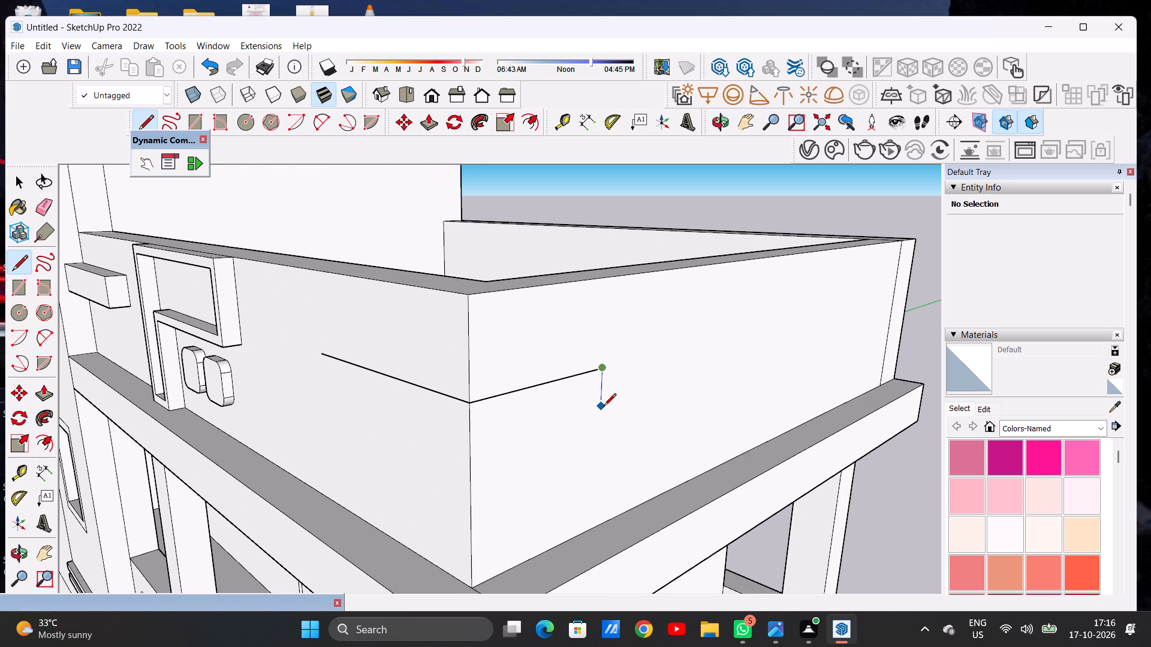
left_click(601, 407)
left_click(467, 447)
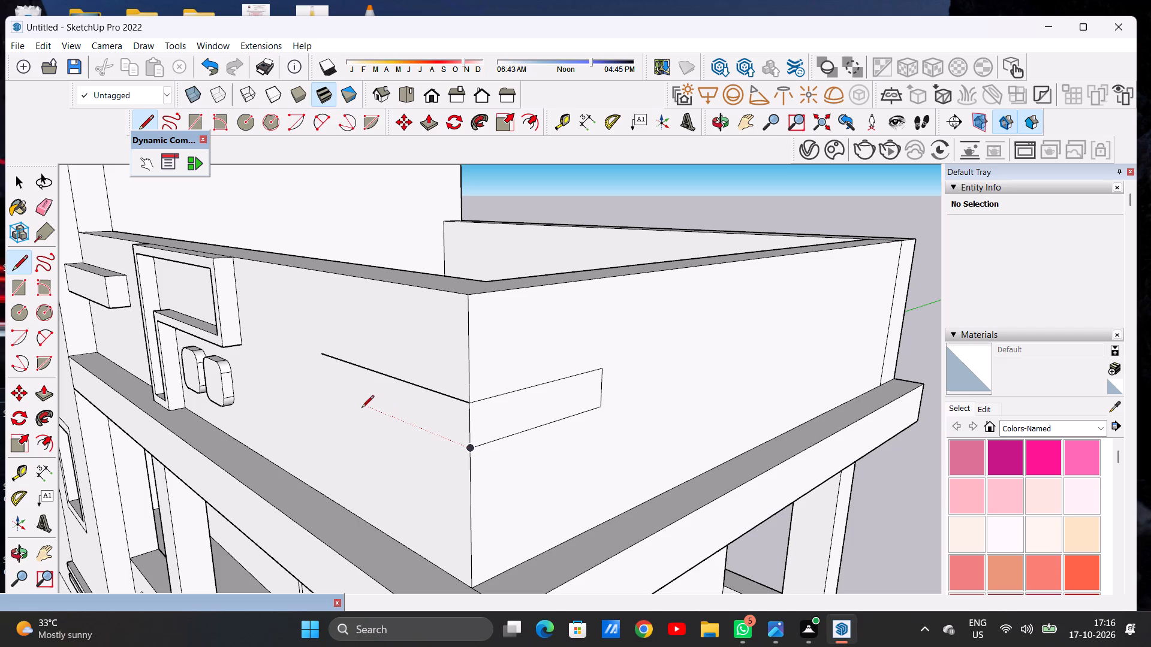
Draw the end and lower edges on the front parapet face to complete the narrow band wrapping around the corner.
left_click(320, 389)
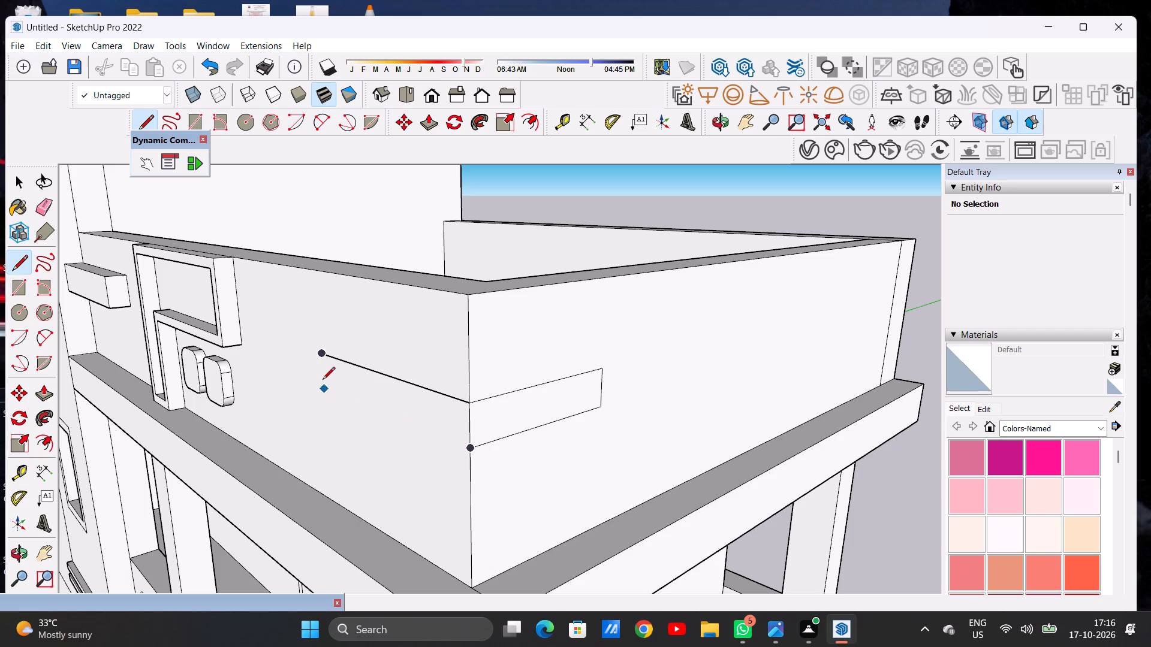
left_click(323, 358)
left_click(325, 390)
left_click(469, 452)
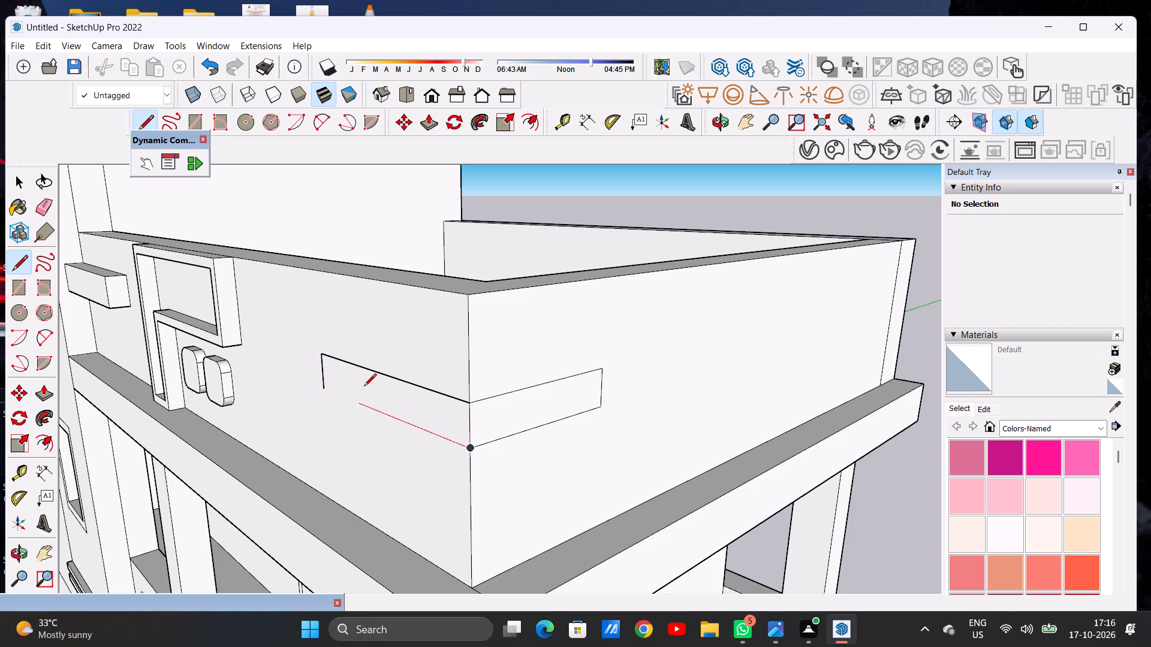
left_click(327, 382)
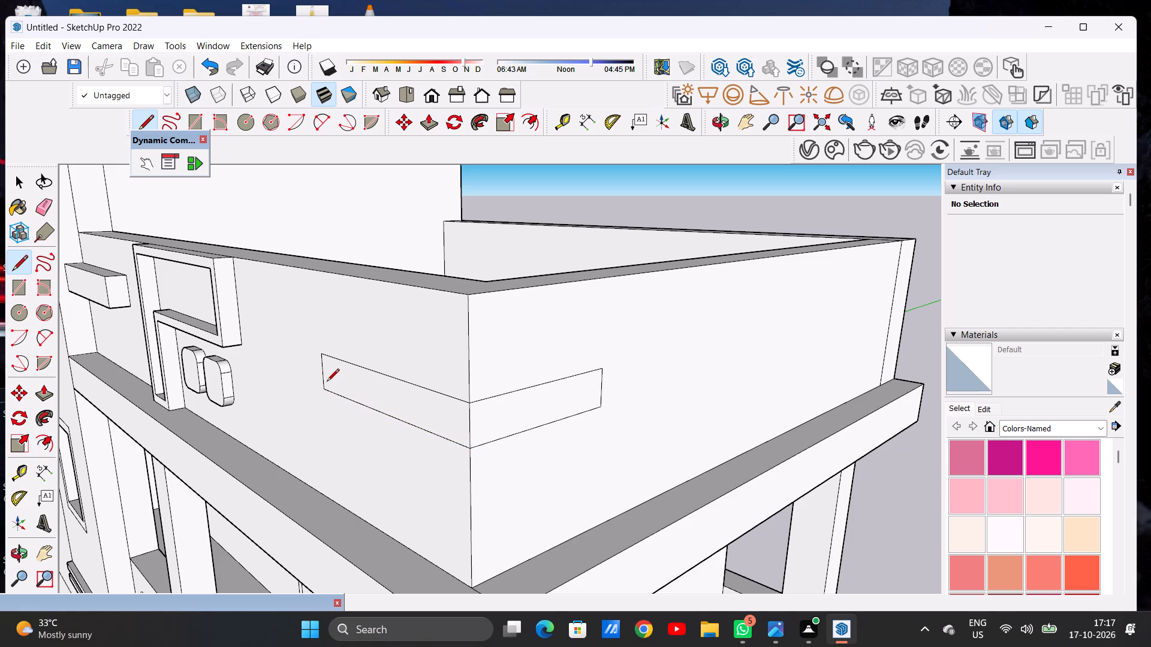
key("space")
Examine the corner band and the side parapet face from the front, above and the balcony side.
scroll(481, 424, "down", 15)
scroll(480, 411, "up", 1)
scroll(480, 411, "down", 2)
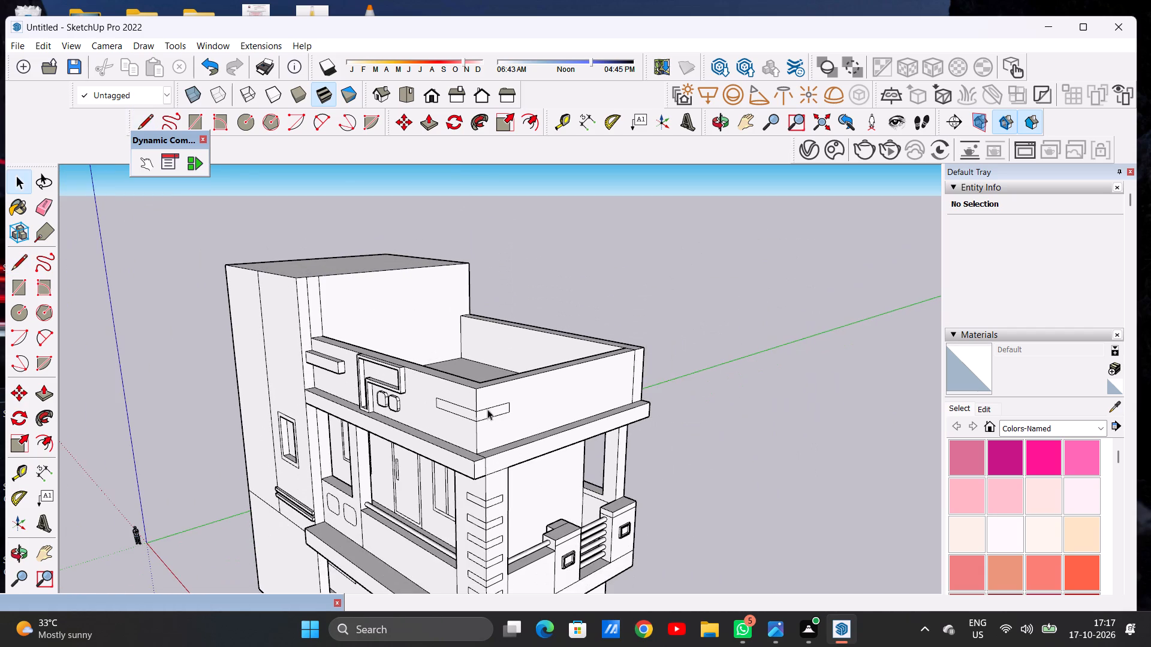
middle_click_drag(461, 424, 315, 403)
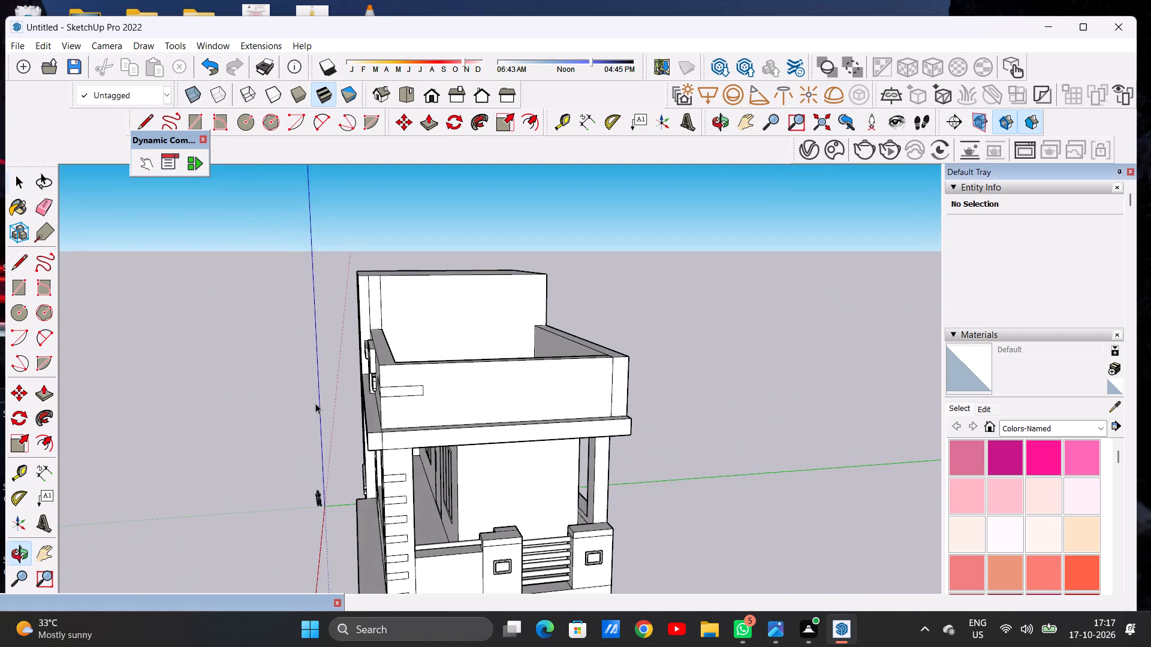
scroll(481, 399, "up", 3)
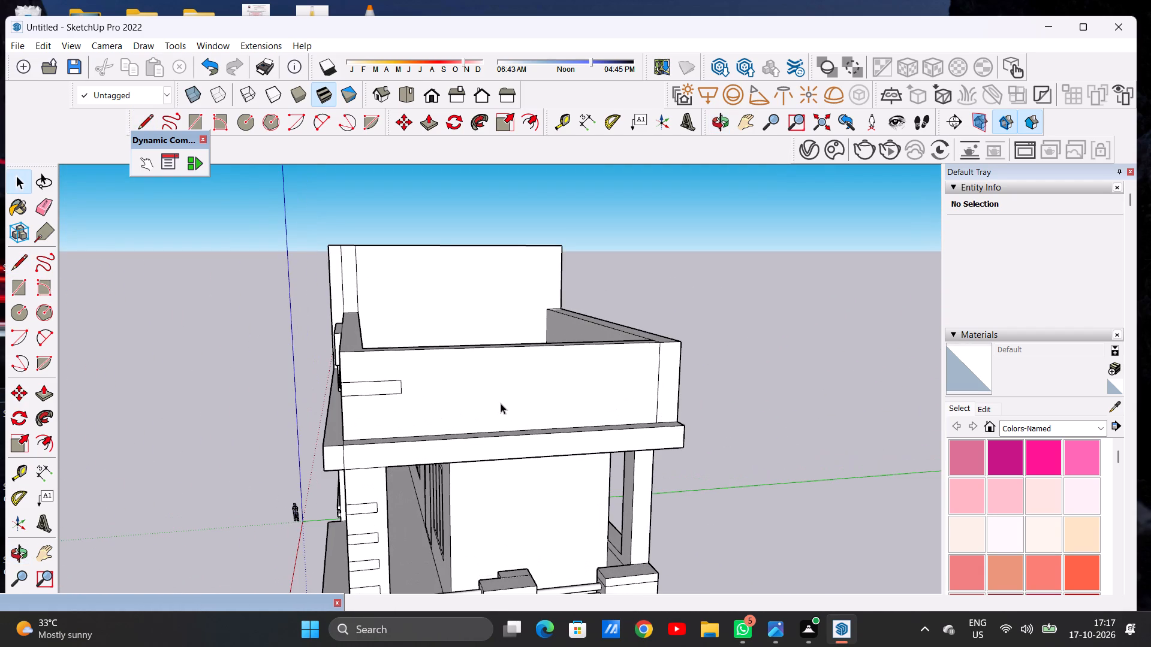
middle_click_drag(453, 385, 698, 382)
scroll(594, 394, "down", 6)
middle_click_drag(547, 394, 512, 415)
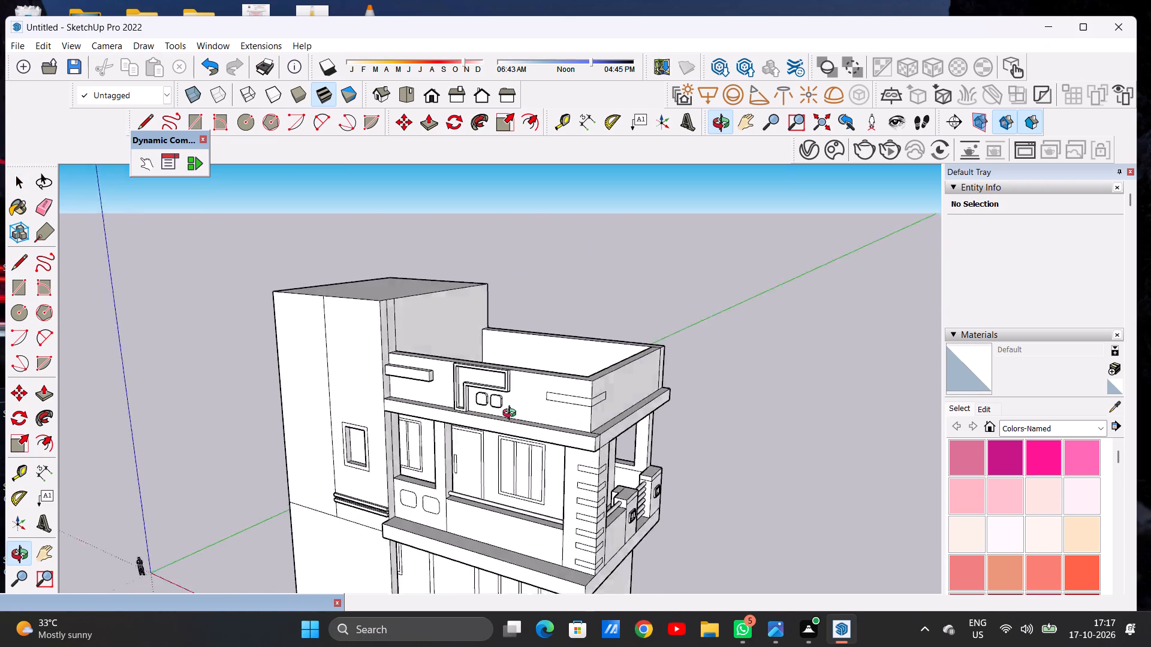
middle_click_drag(512, 415, 373, 425)
scroll(523, 415, "up", 5)
middle_click_drag(490, 435, 444, 461)
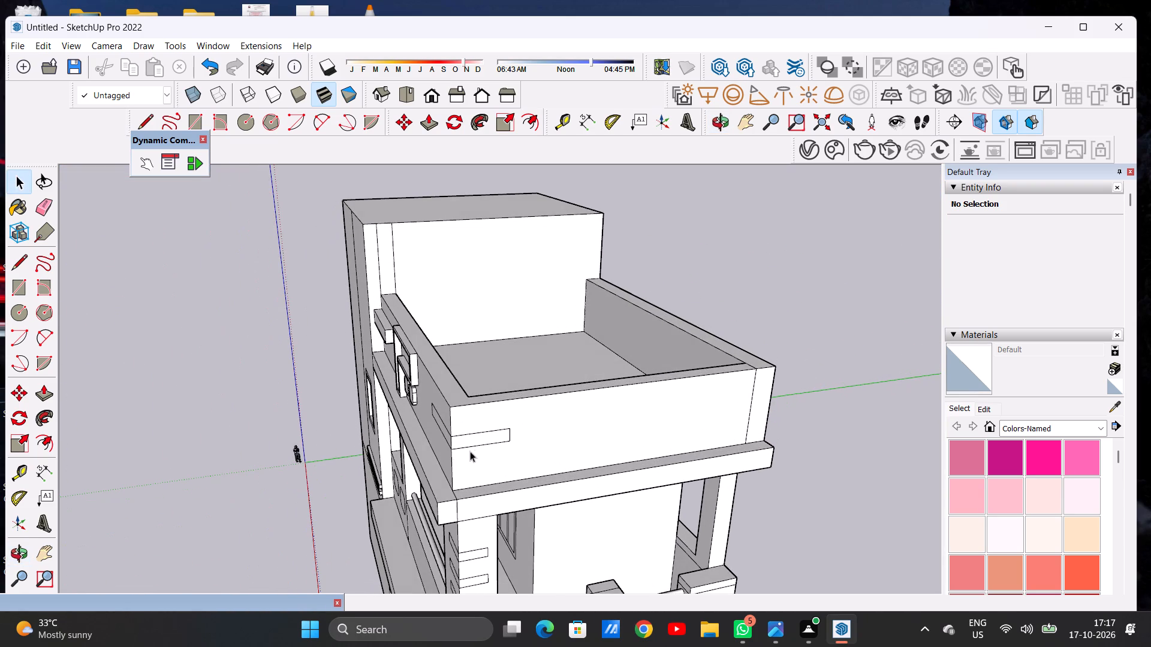
scroll(495, 442, "up", 3)
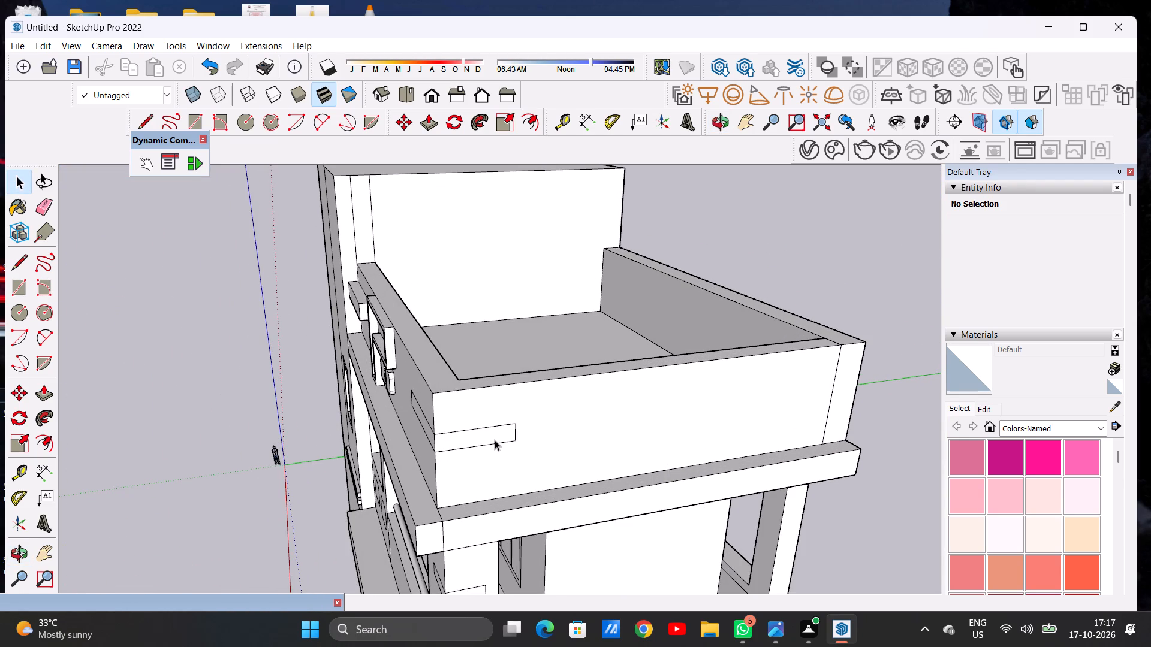
scroll(511, 436, "down", 12)
middle_click_drag(480, 435, 632, 416)
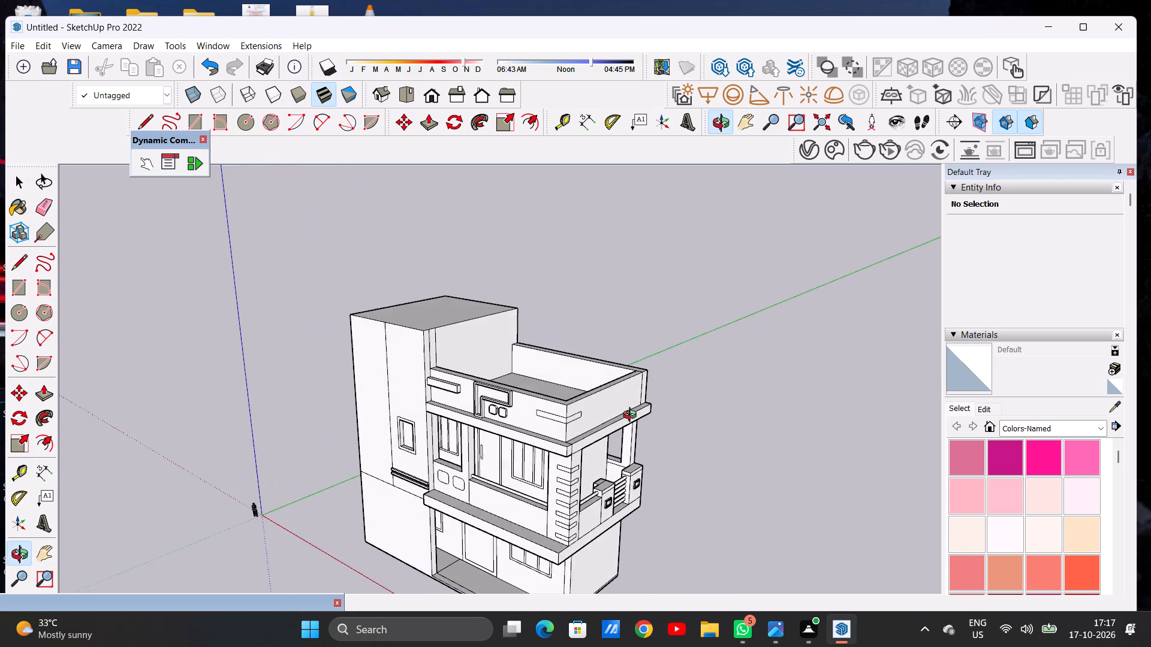
middle_click_drag(632, 416, 375, 404)
scroll(485, 411, "up", 3)
middle_click_drag(507, 419, 507, 415)
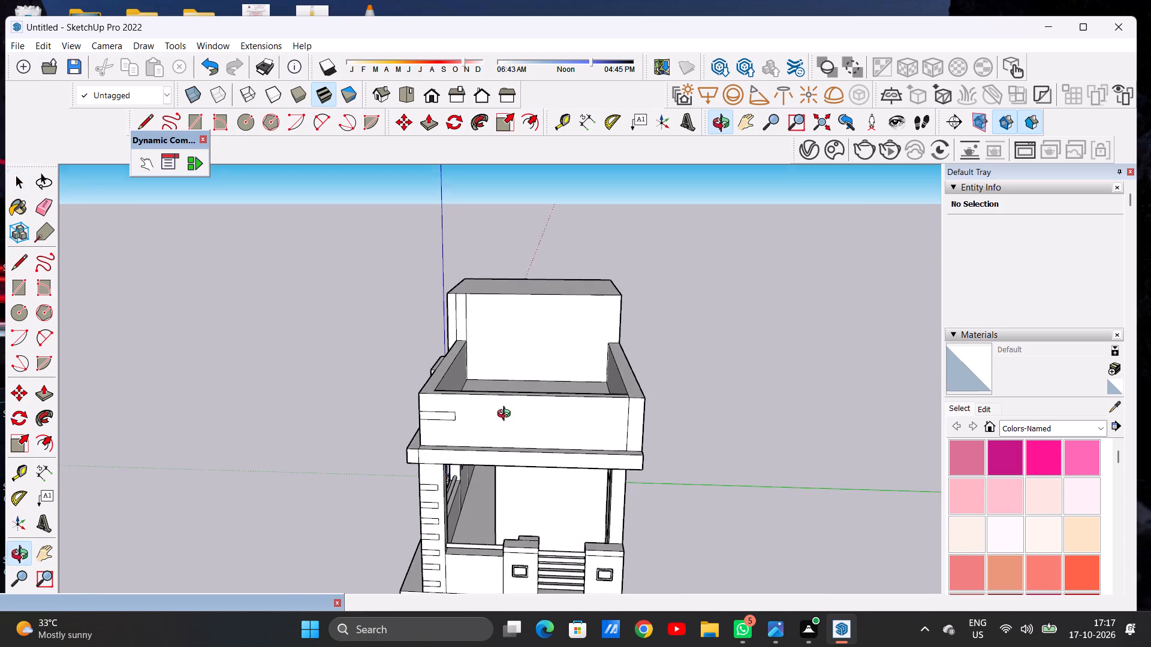
middle_click_drag(507, 415, 504, 406)
scroll(493, 419, "up", 3)
scroll(551, 434, "down", 3)
scroll(511, 431, "up", 5)
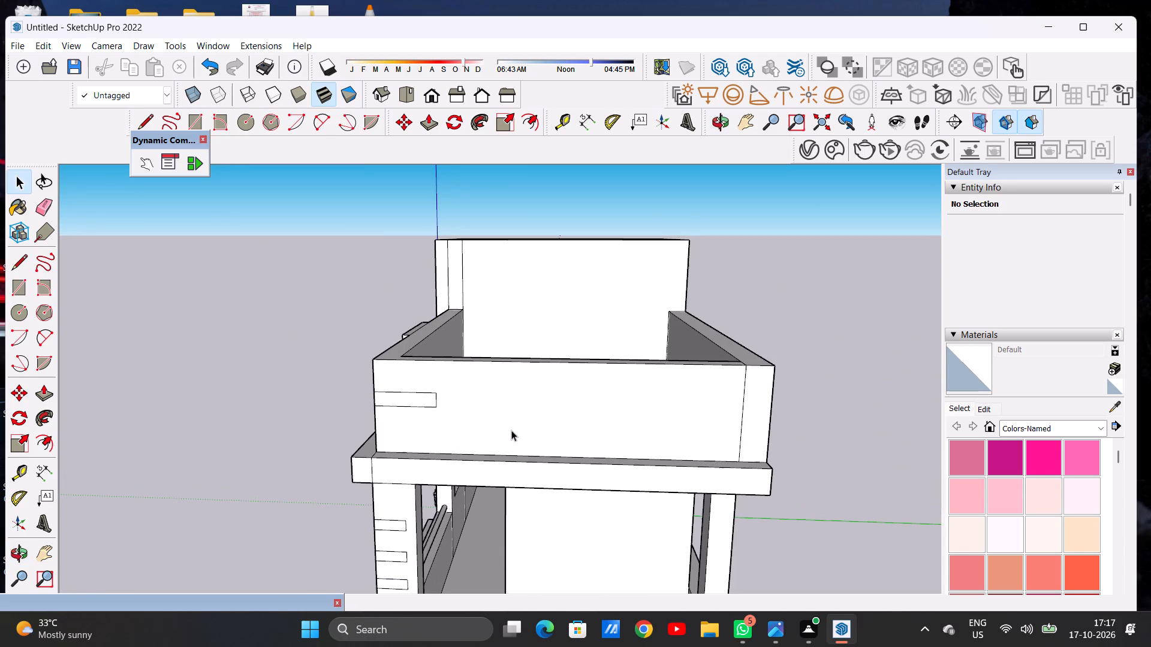
middle_click_drag(528, 419, 537, 406)
scroll(534, 406, "up", 2)
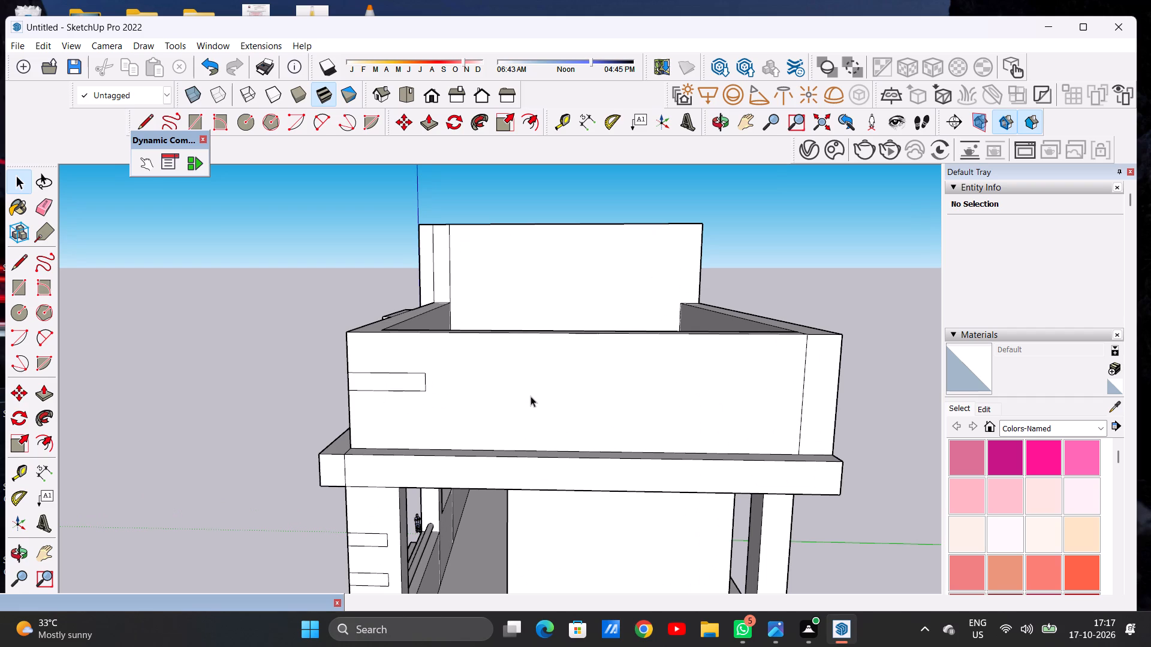
scroll(555, 387, "down", 4)
scroll(486, 410, "up", 3)
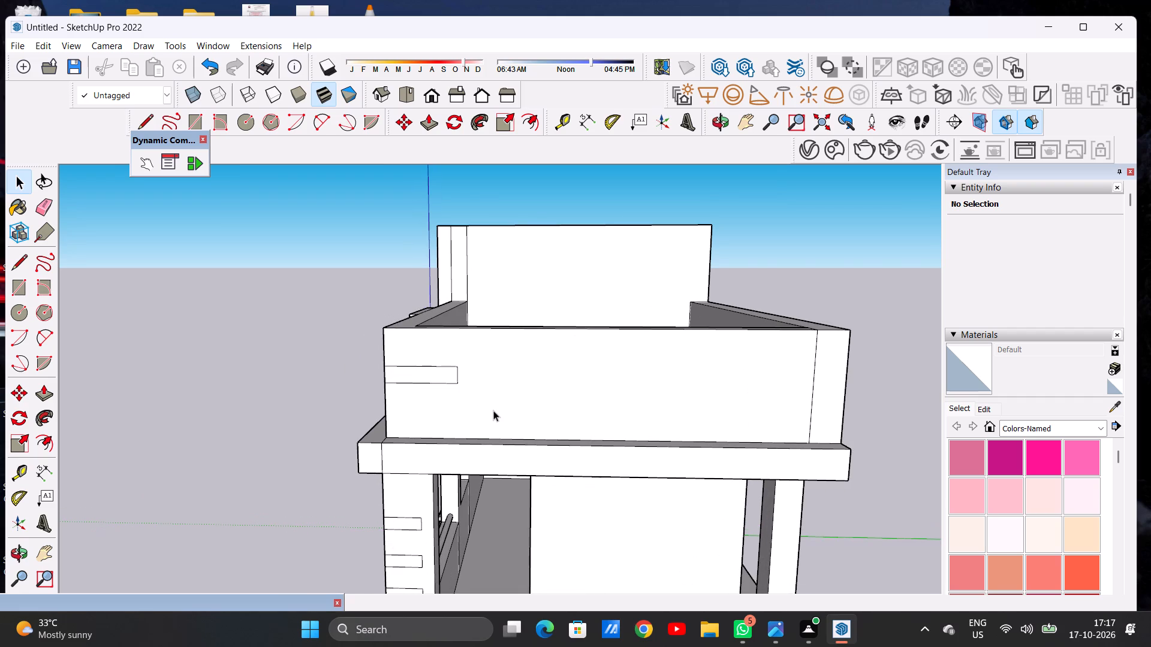
middle_click_drag(518, 411, 522, 399)
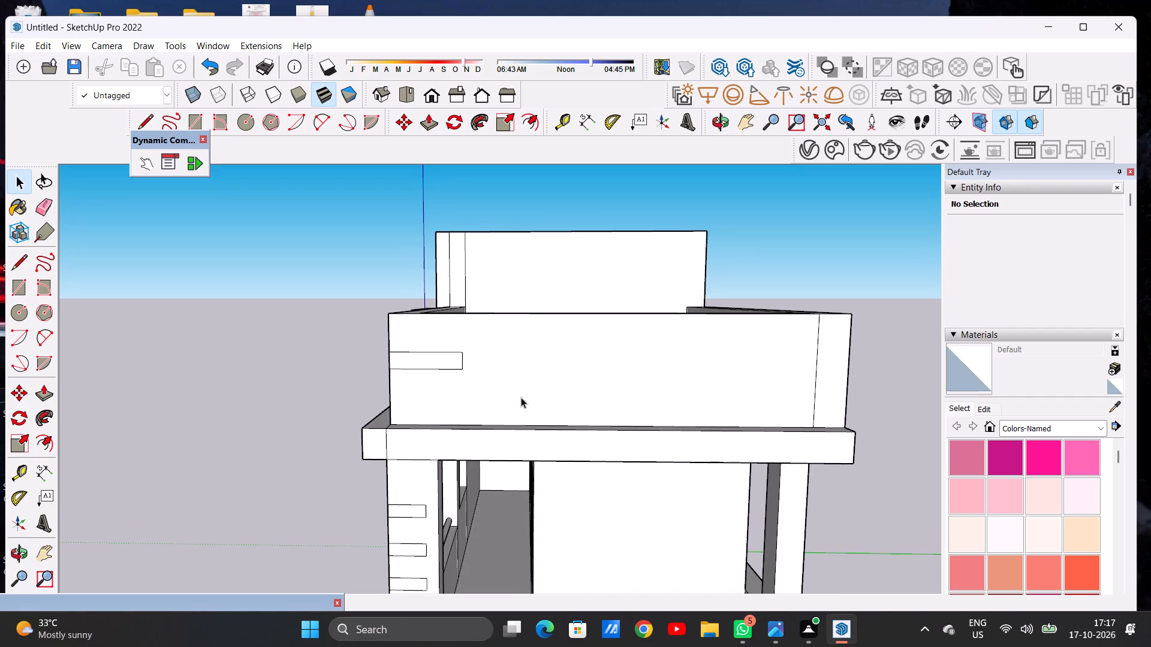
Draw a vertical line about 10' 8" long across the full height of the parapet face, beyond the corner band's end.
key("l")
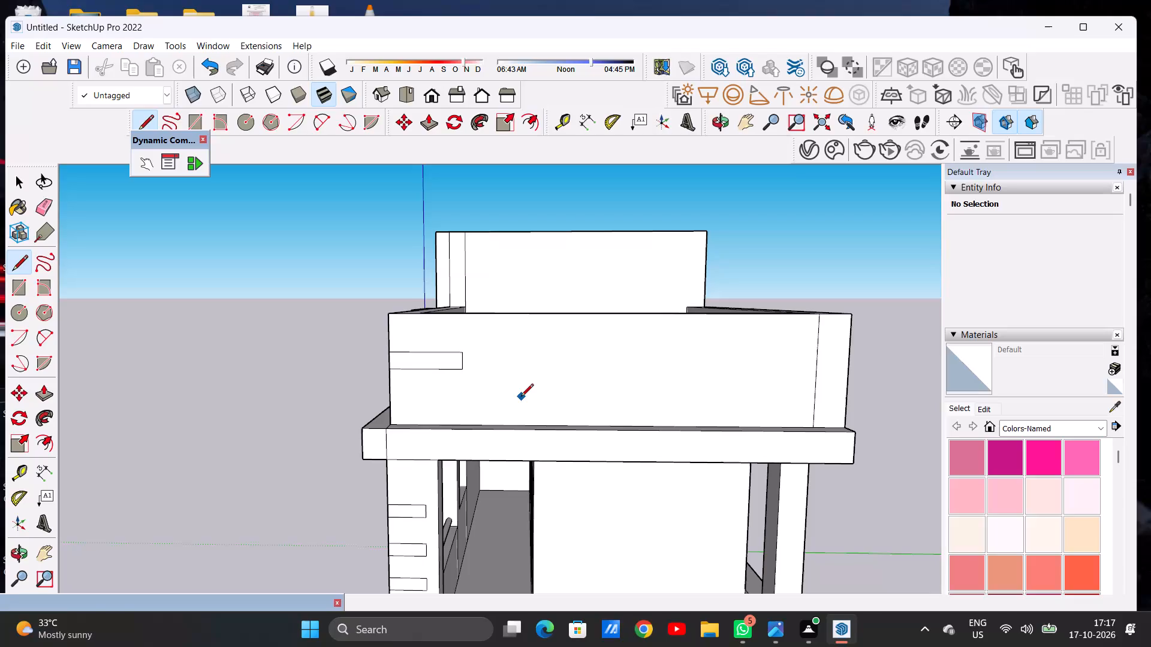
left_click(526, 316)
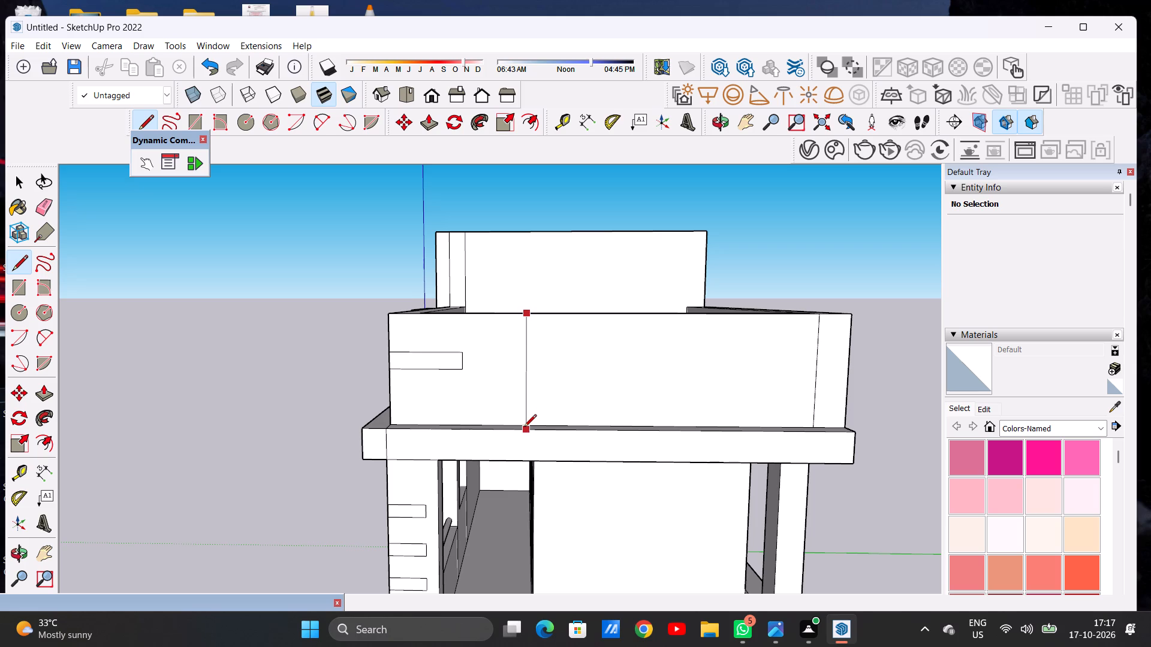
middle_click_drag(531, 422, 539, 449)
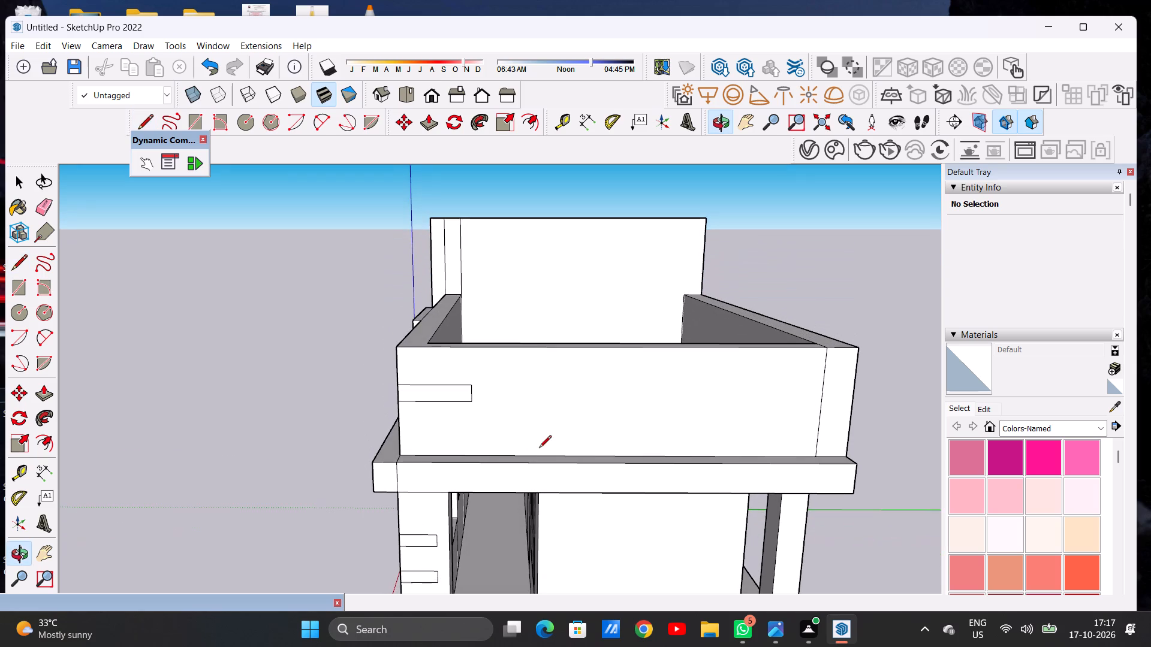
left_click(537, 455)
scroll(523, 371, "down", 5)
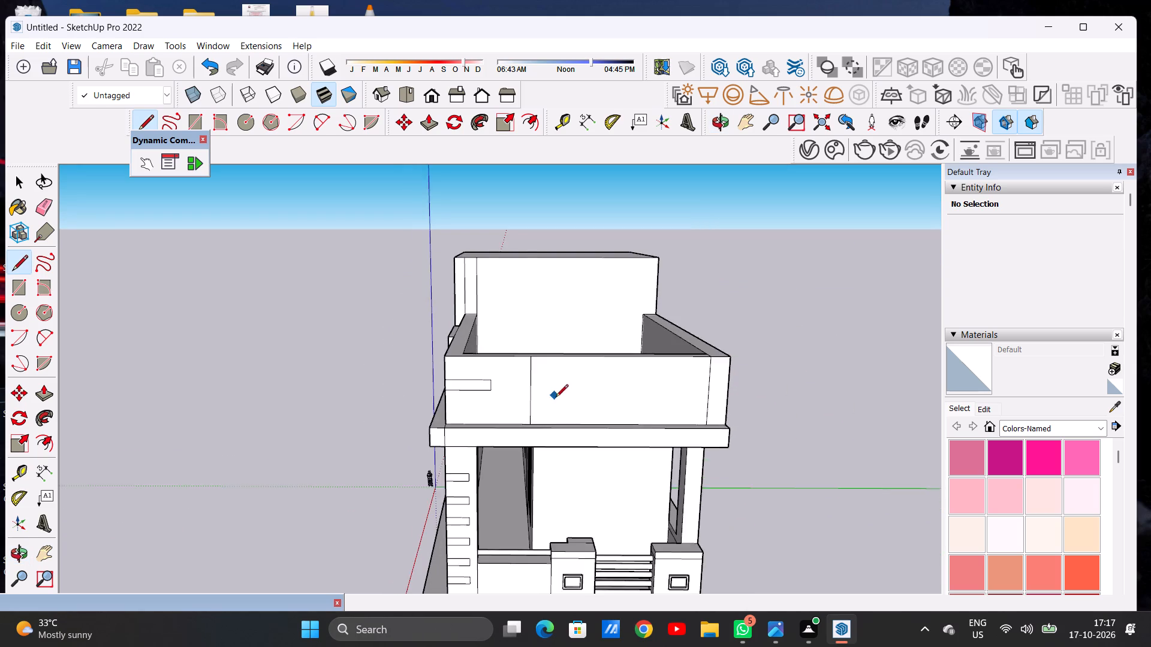
middle_click_drag(556, 394, 525, 337)
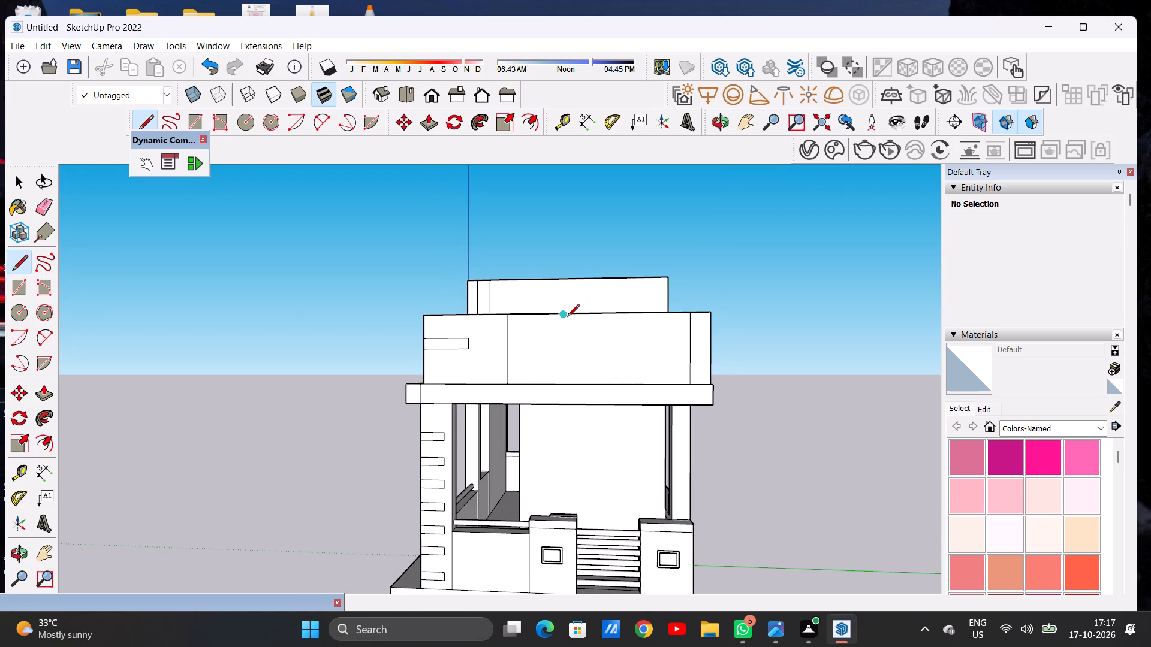
key("space")
Move the full-height vertical line along the parapet face closer to the end of the corner band.
middle_click_drag(520, 358, 547, 381)
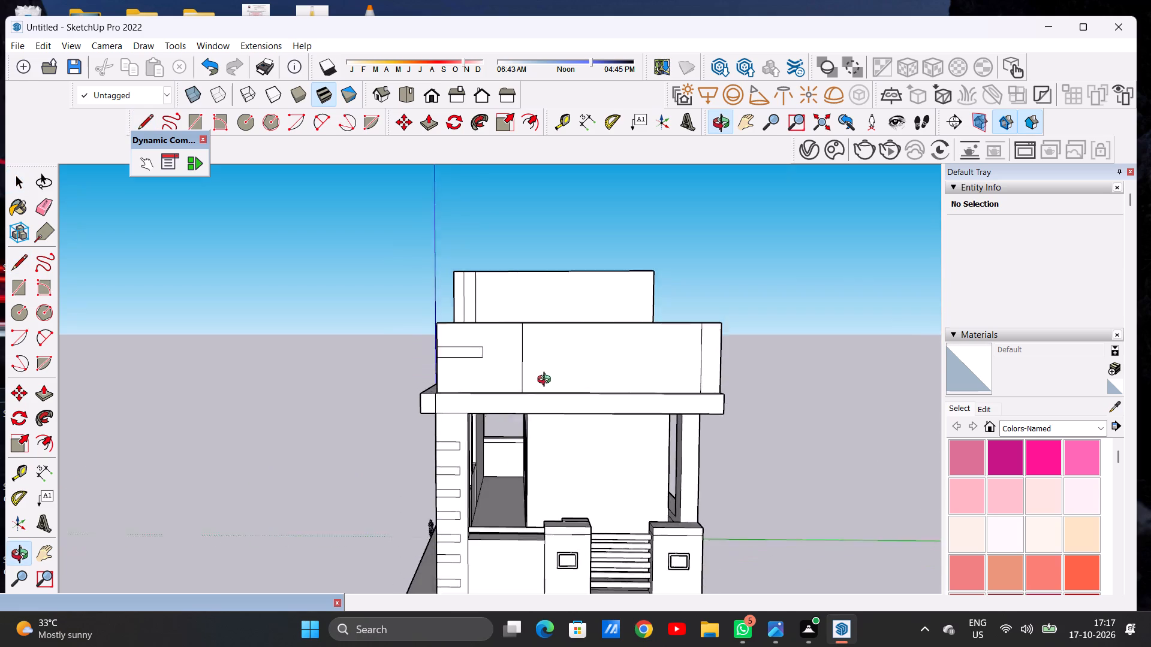
middle_click_drag(547, 381, 544, 388)
scroll(517, 397, "up", 7)
left_click(522, 367)
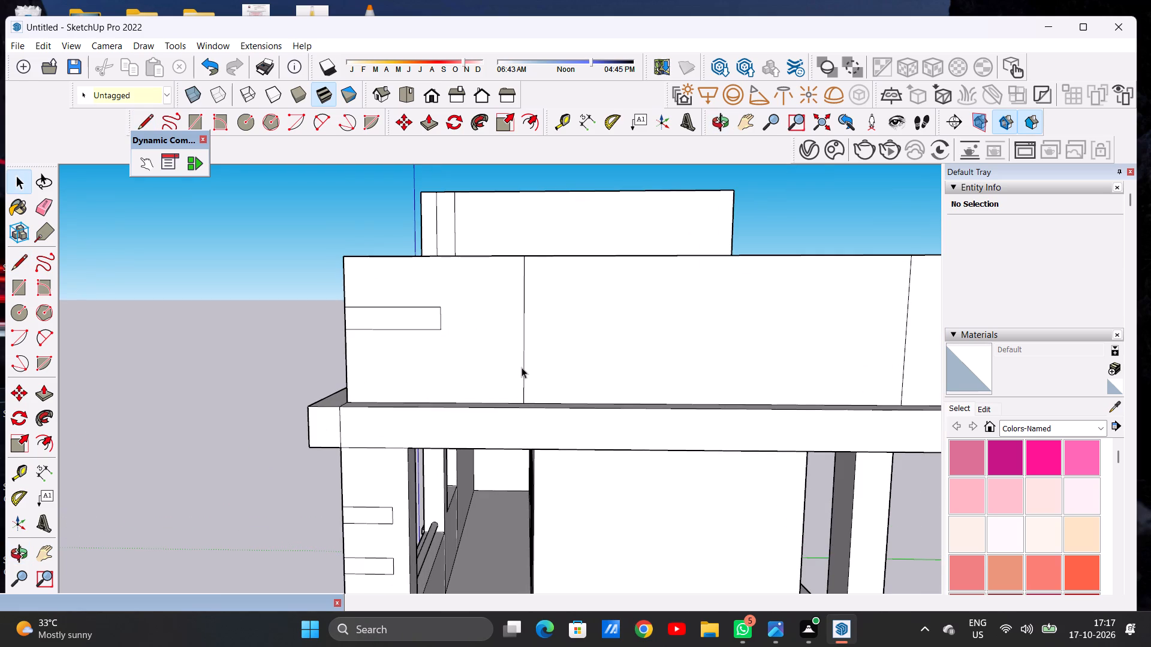
left_click(782, 208)
scroll(522, 348, "up", 5)
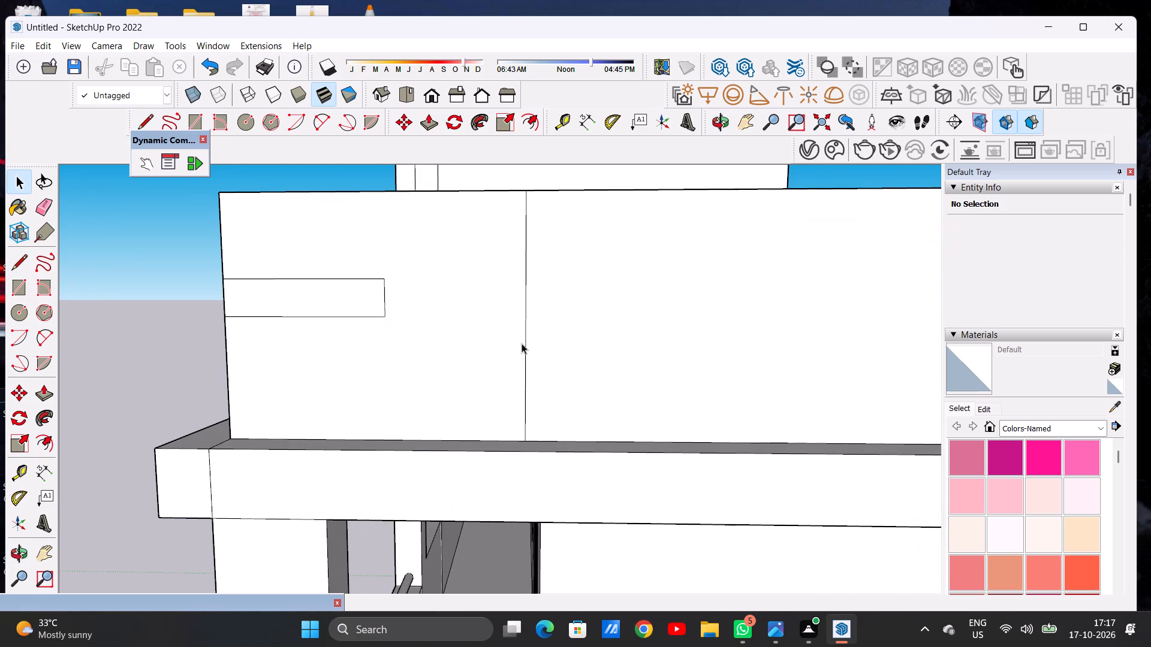
left_click(525, 332)
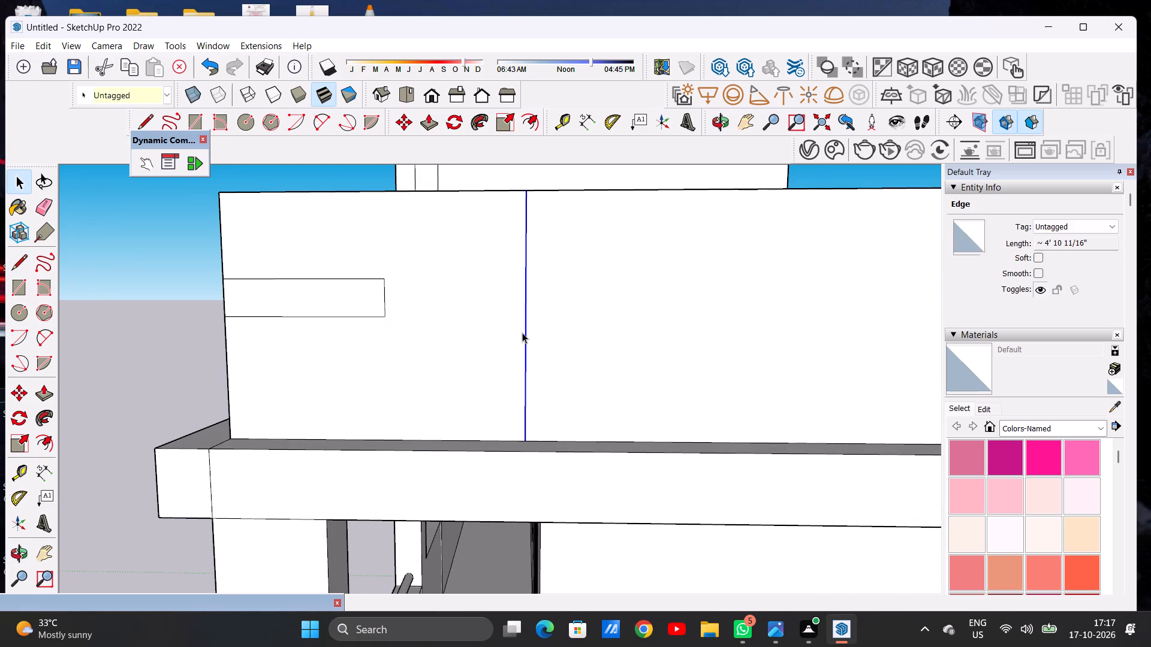
key("m")
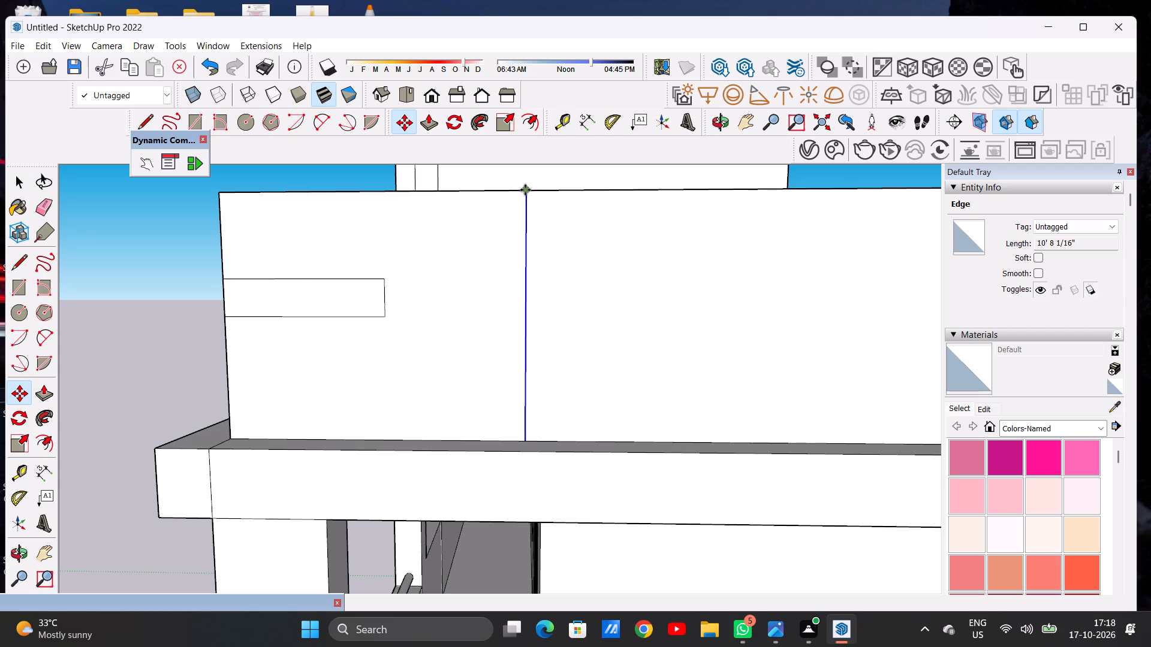
left_click(525, 190)
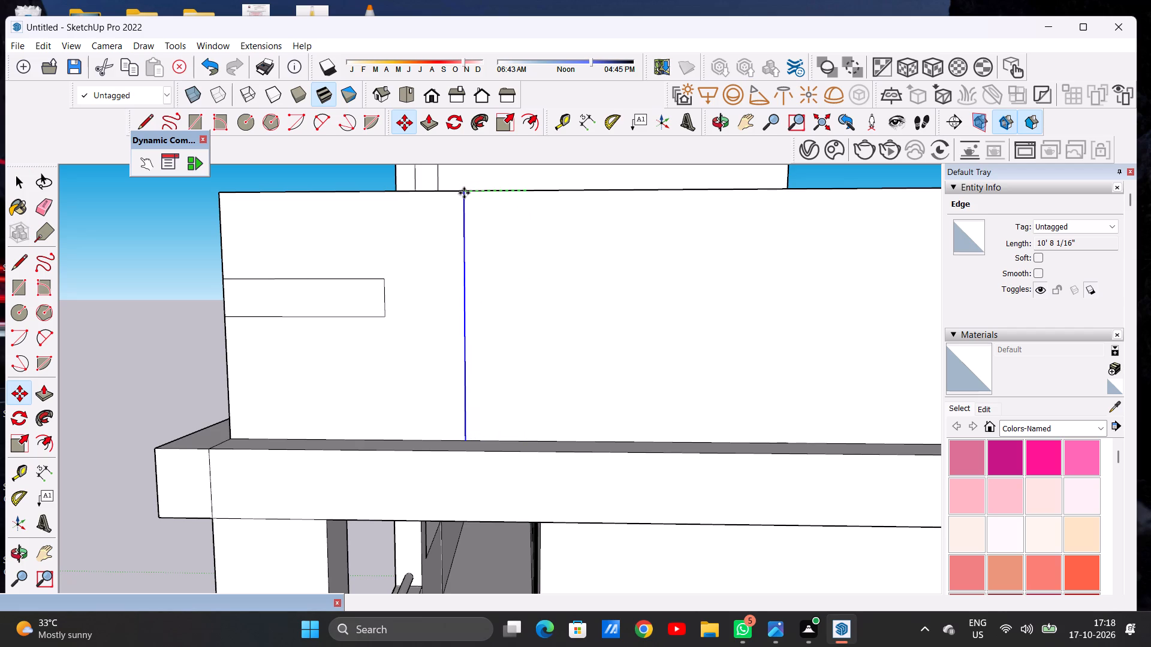
left_click(464, 193)
key("space")
left_click(181, 213)
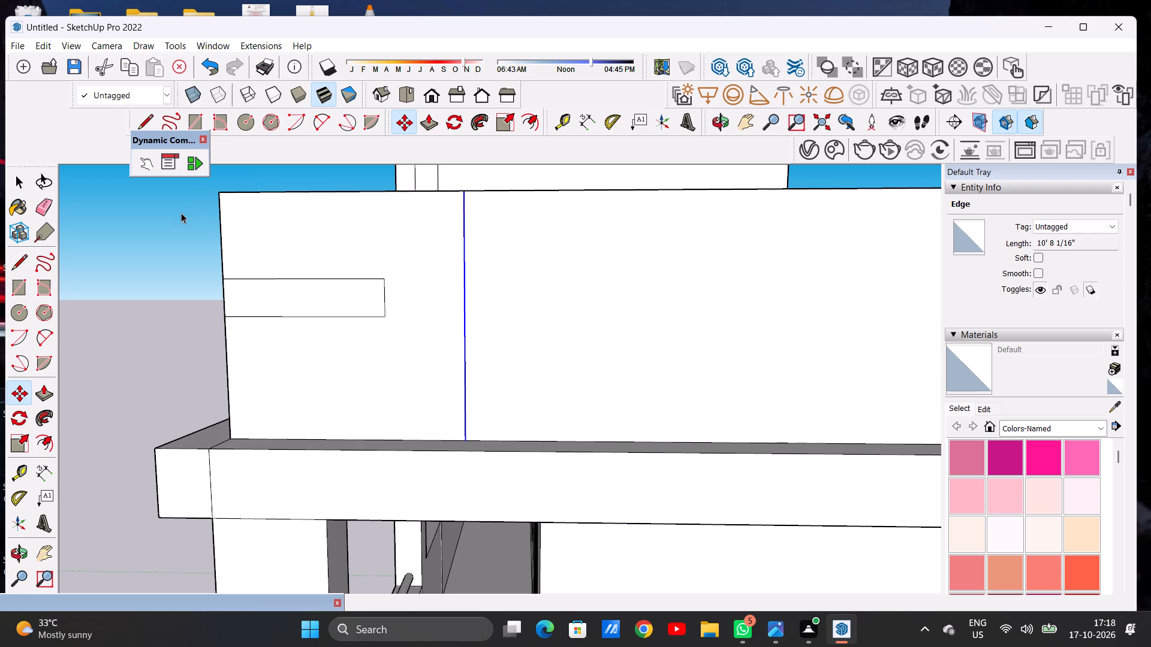
Draw a stepped line from the parapet's top edge: about 5' 6" down, across toward the full-height line, and about 5' 2" down to the base.
scroll(468, 256, "down", 6)
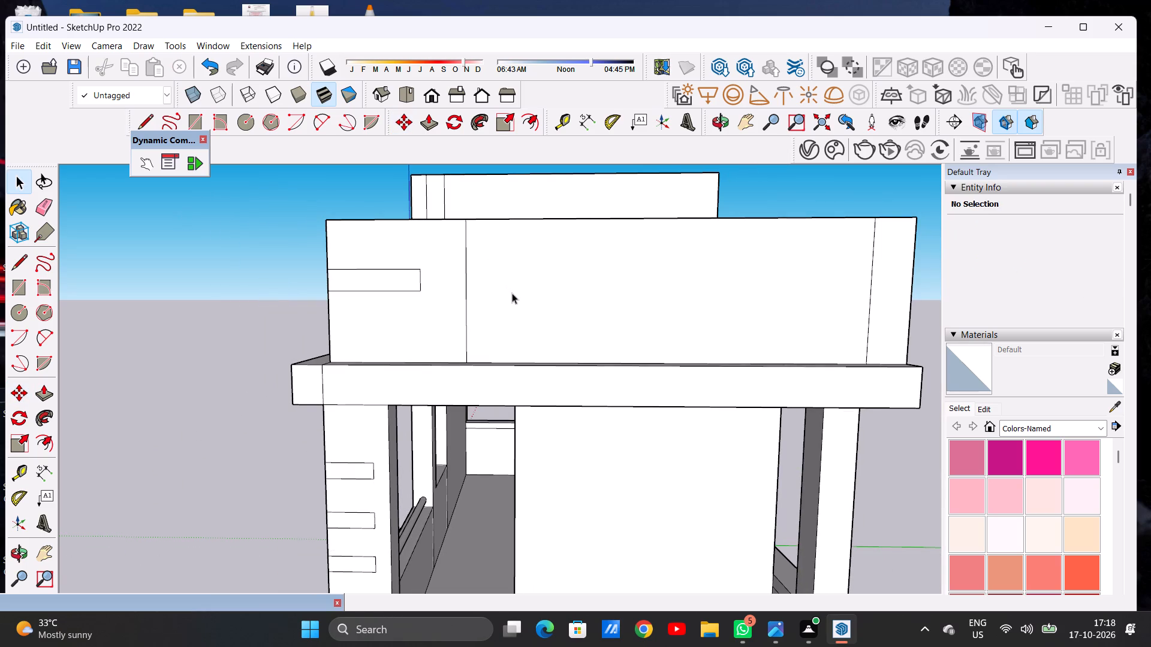
key("l")
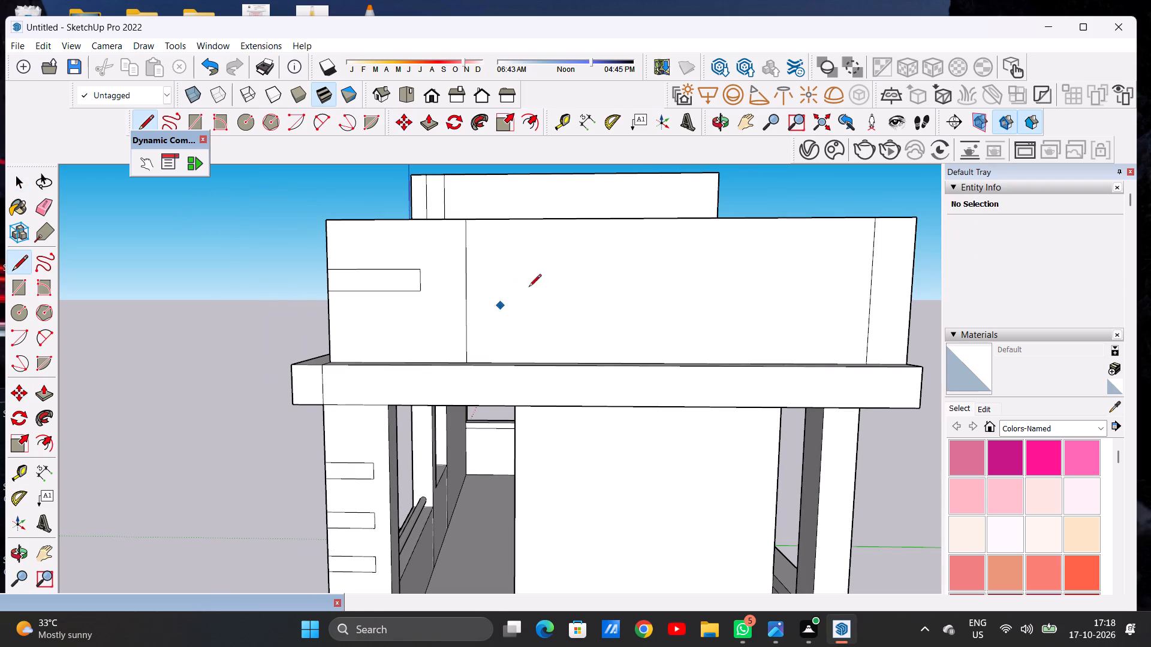
left_click(598, 222)
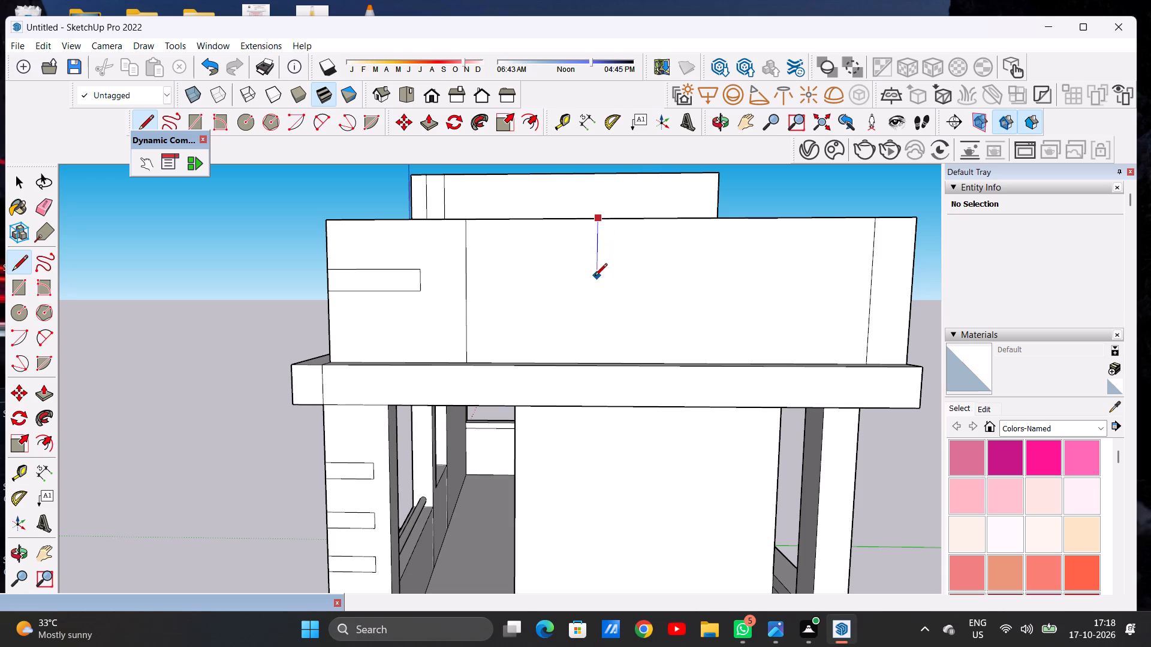
left_click(595, 280)
left_click(594, 283)
left_click(592, 294)
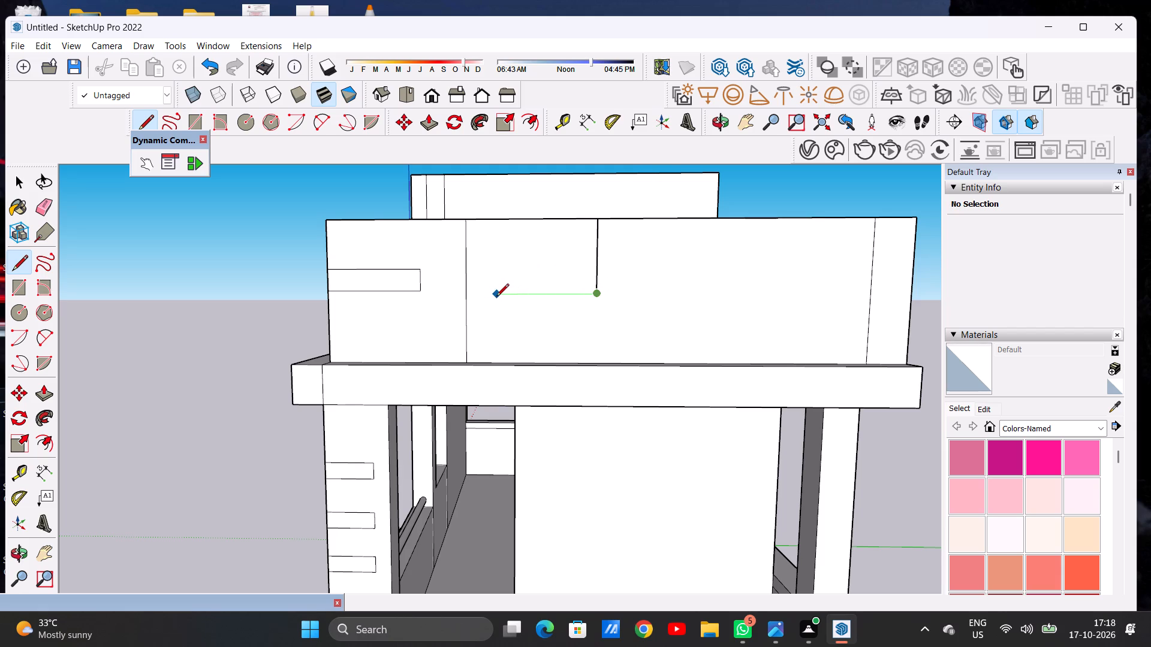
left_click(495, 297)
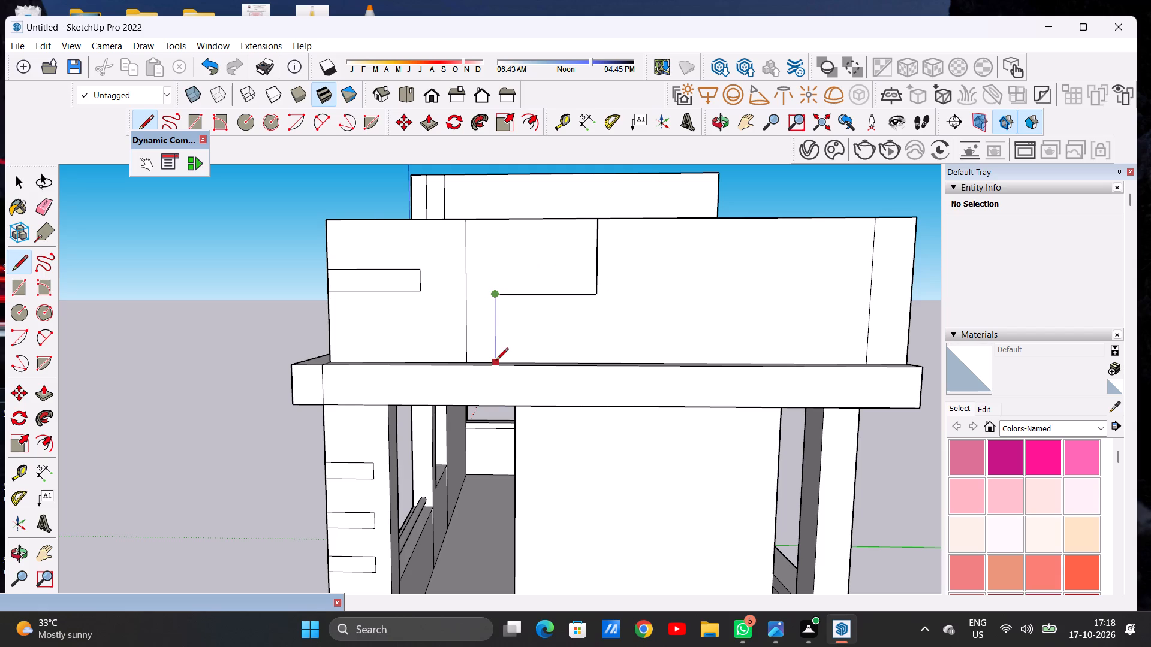
left_click(496, 361)
key("space")
Move the stepped outline's lower vertical edge slightly away from the full-height line to widen the shape's leg.
scroll(454, 336, "down", 5)
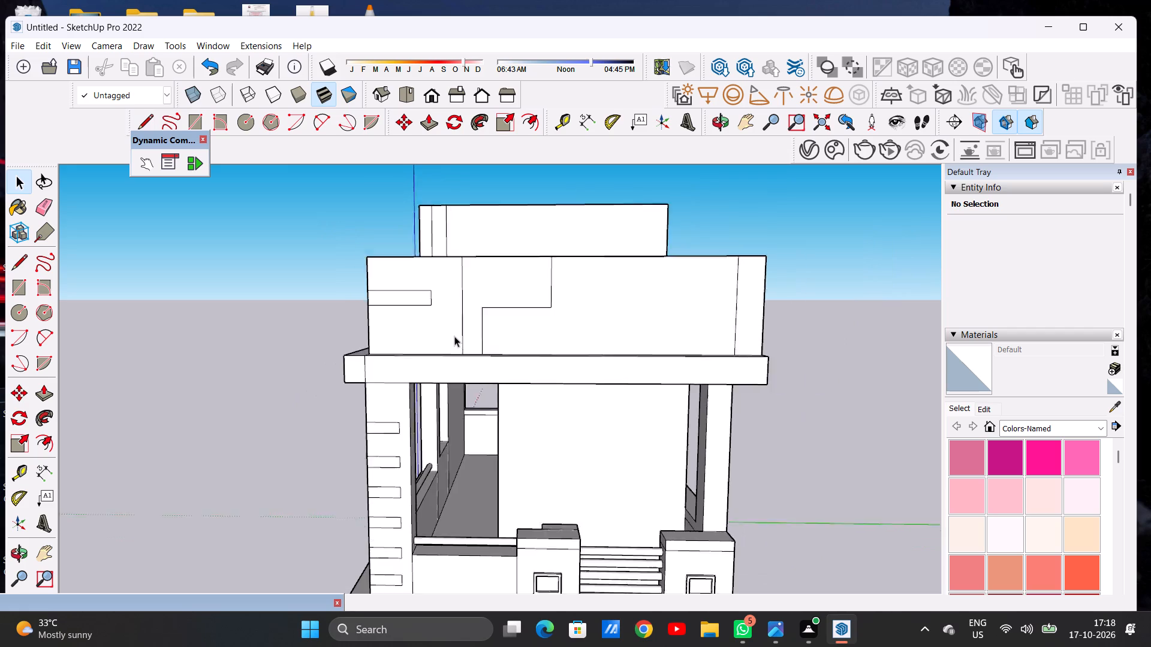
scroll(454, 336, "down", 2)
scroll(508, 299, "up", 6)
scroll(456, 337, "up", 2)
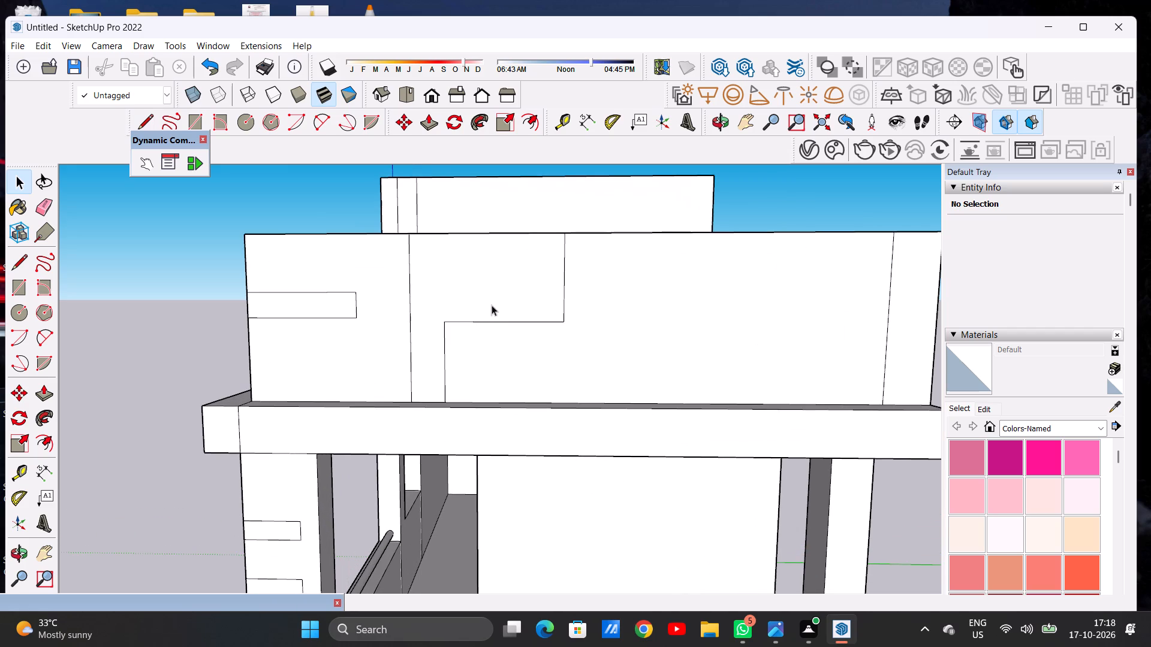
key("l")
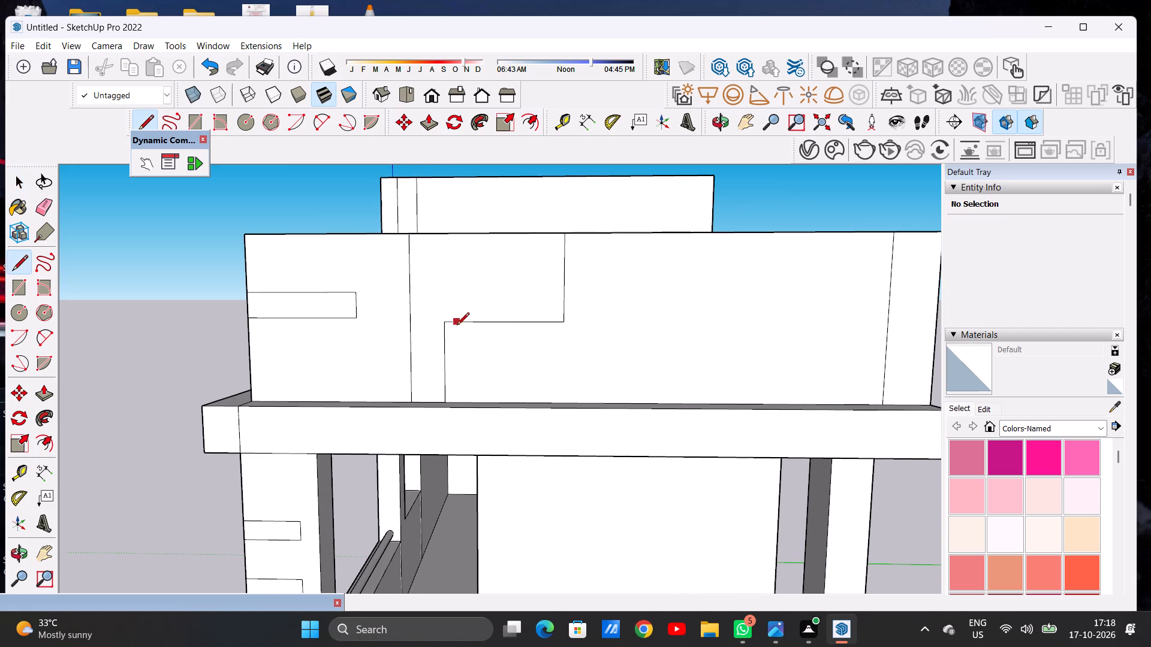
key("space")
left_click(444, 327)
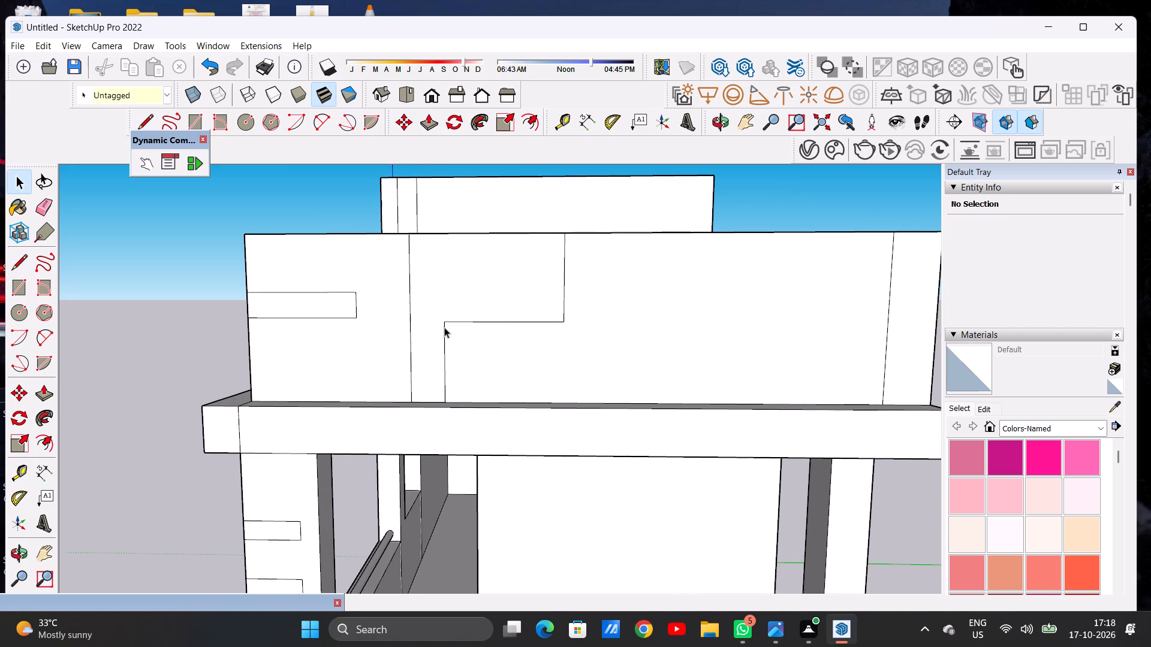
key("m")
left_click(446, 322)
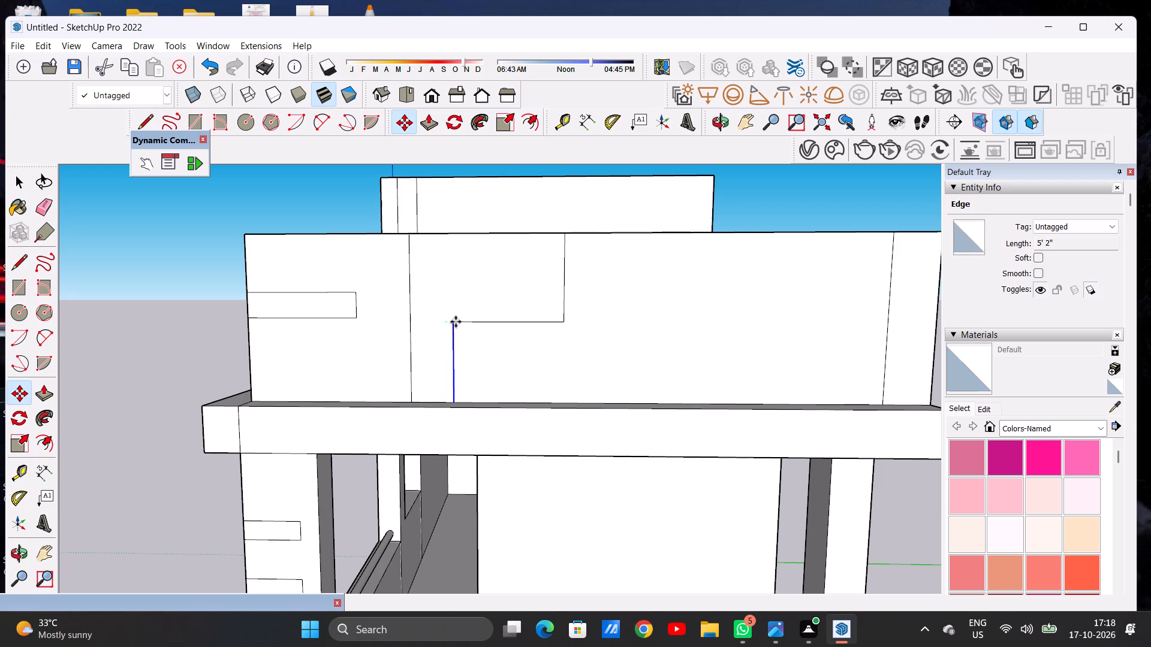
left_click(456, 322)
key("space")
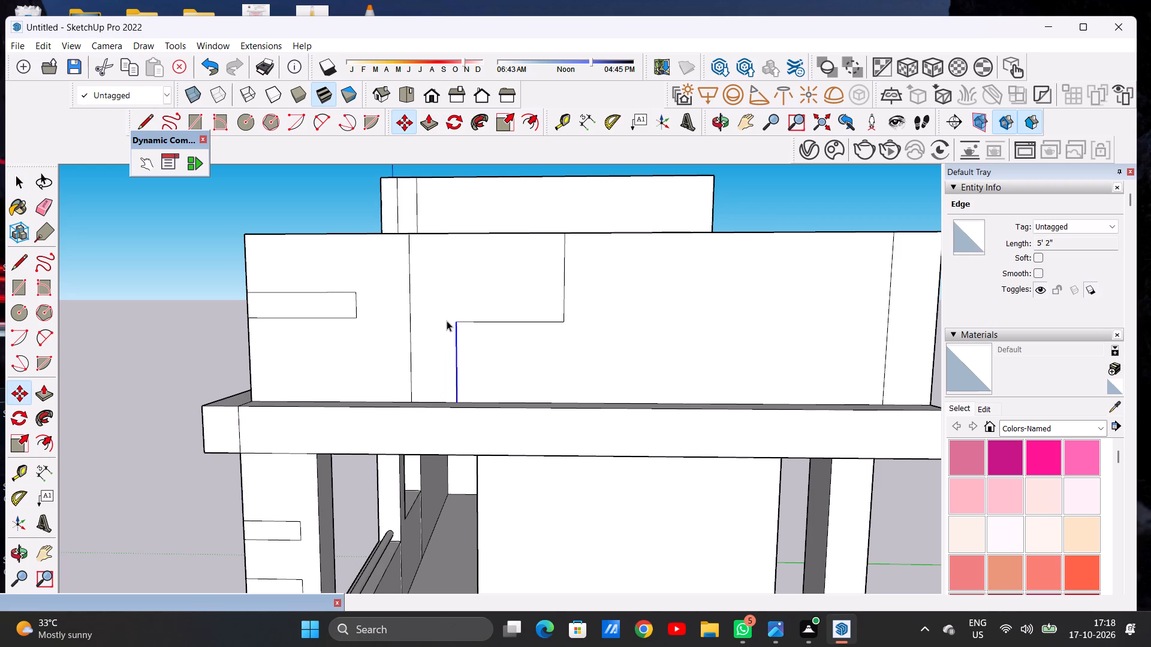
Widen the shape's upper part by extending its horizontal edge, drawing a new vertical edge to the parapet top and erasing the old one.
scroll(447, 321, "down", 4)
scroll(526, 310, "up", 5)
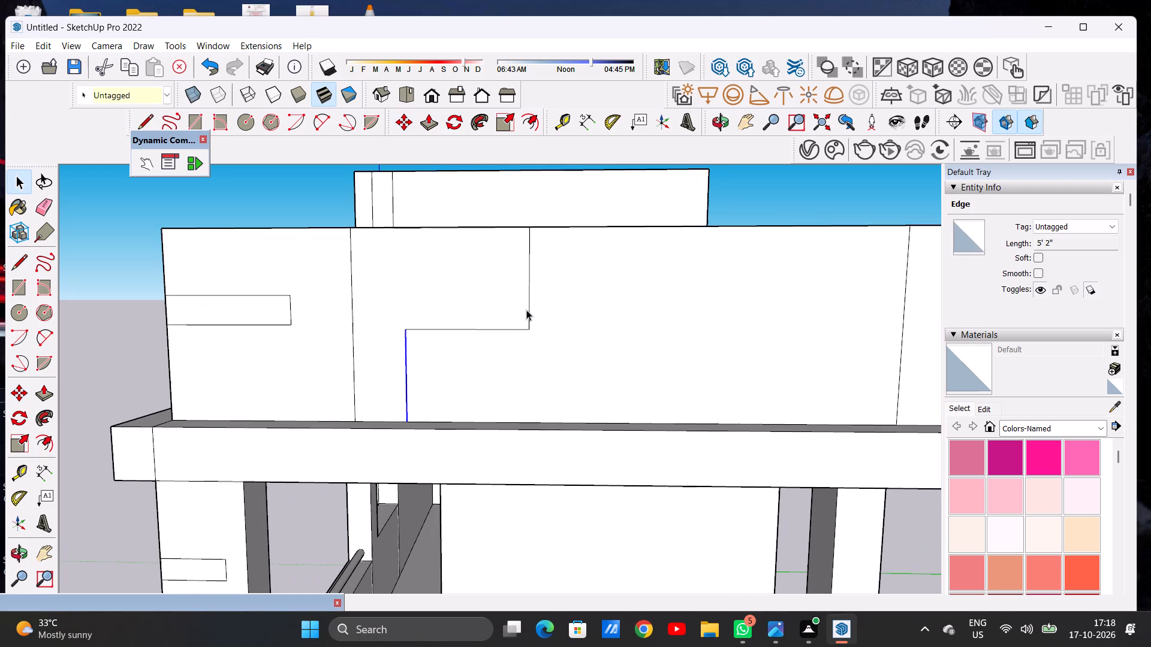
left_click(529, 302)
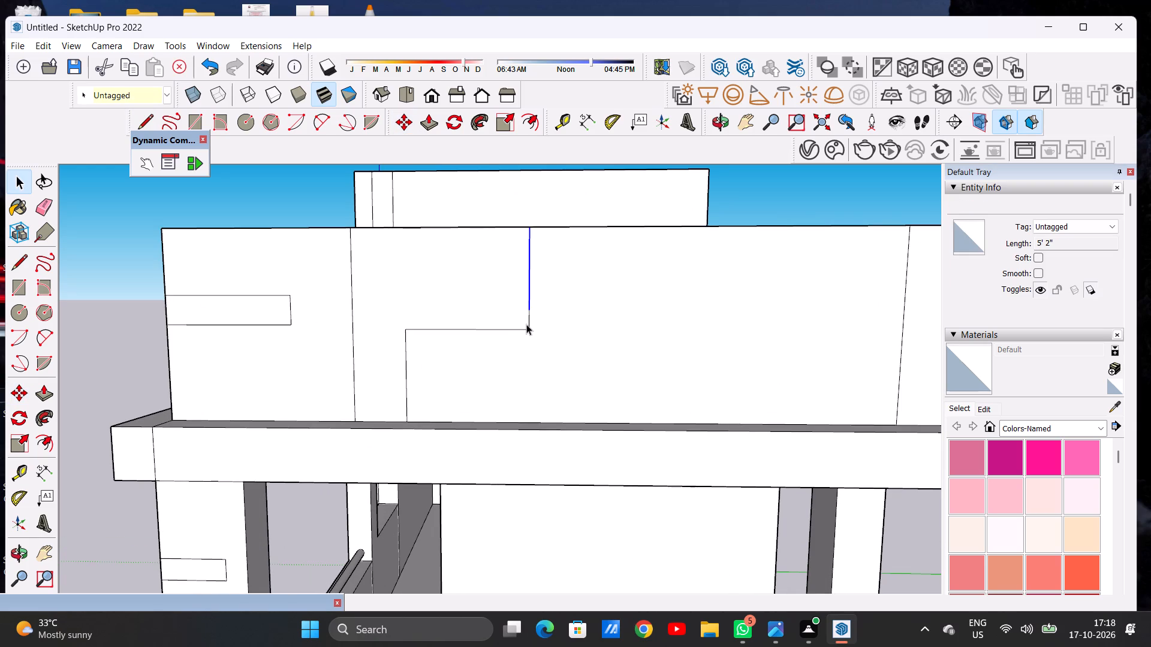
left_click(529, 319)
key("space")
left_click(758, 181)
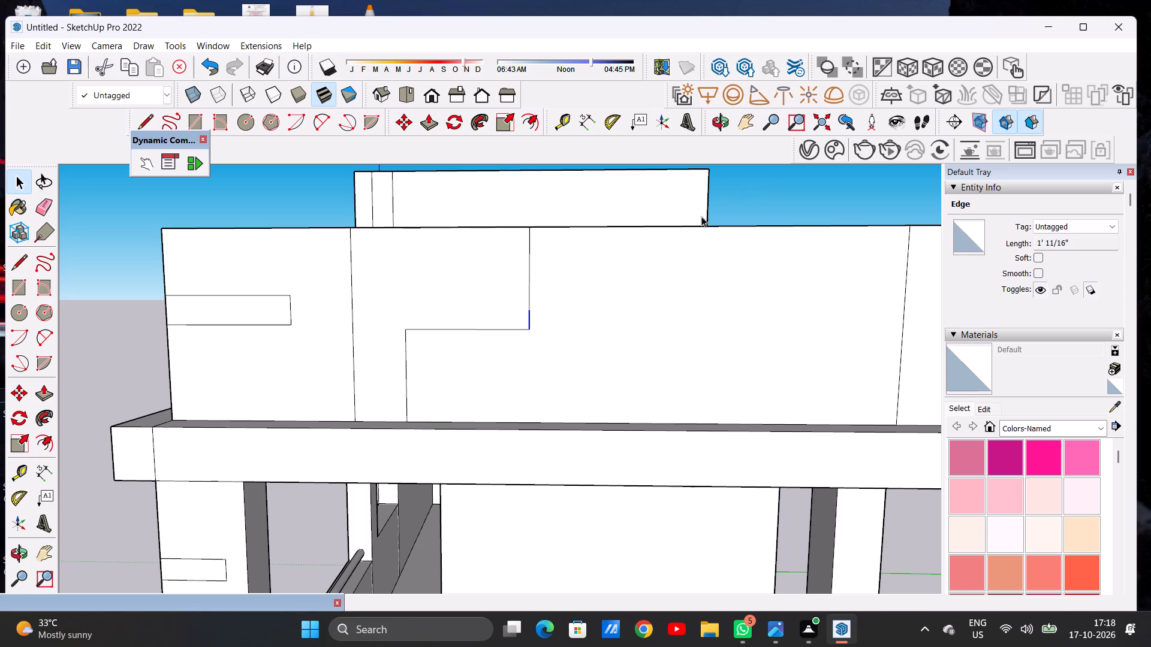
key("l")
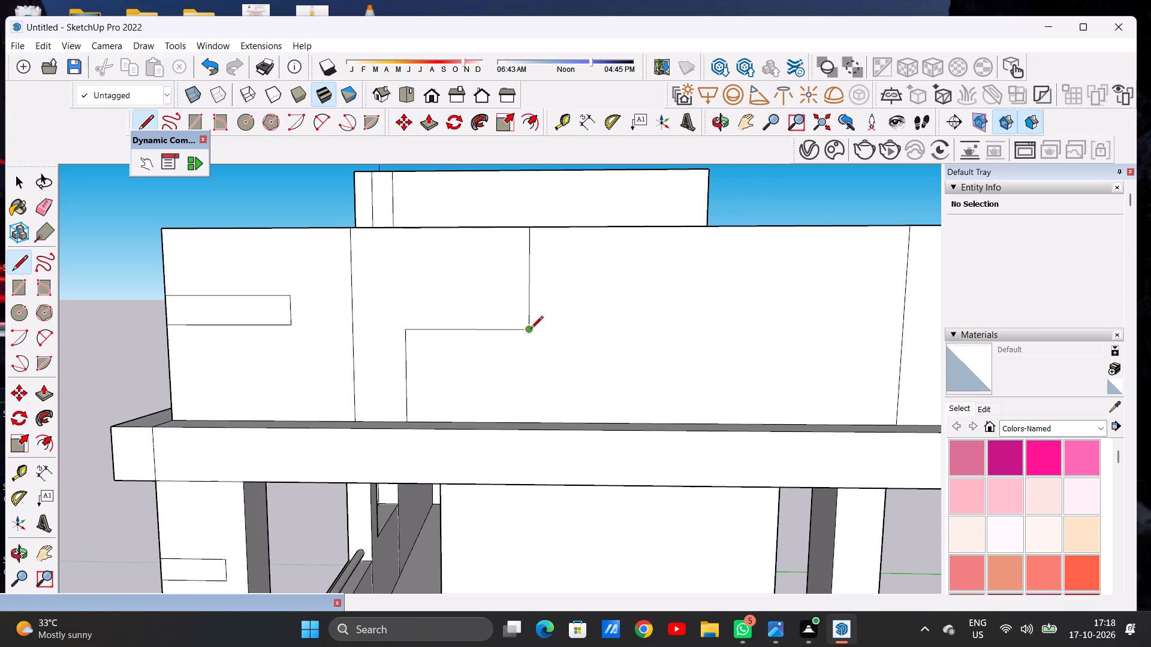
left_click(531, 329)
left_click(556, 325)
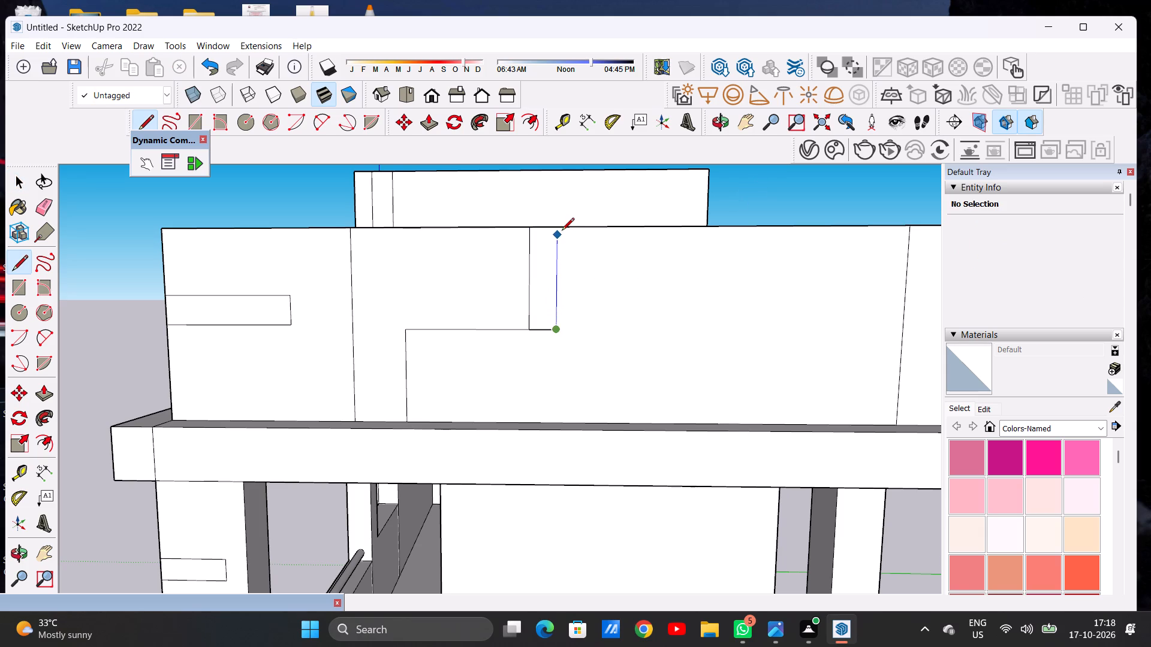
left_click(559, 227)
key("space")
key("e")
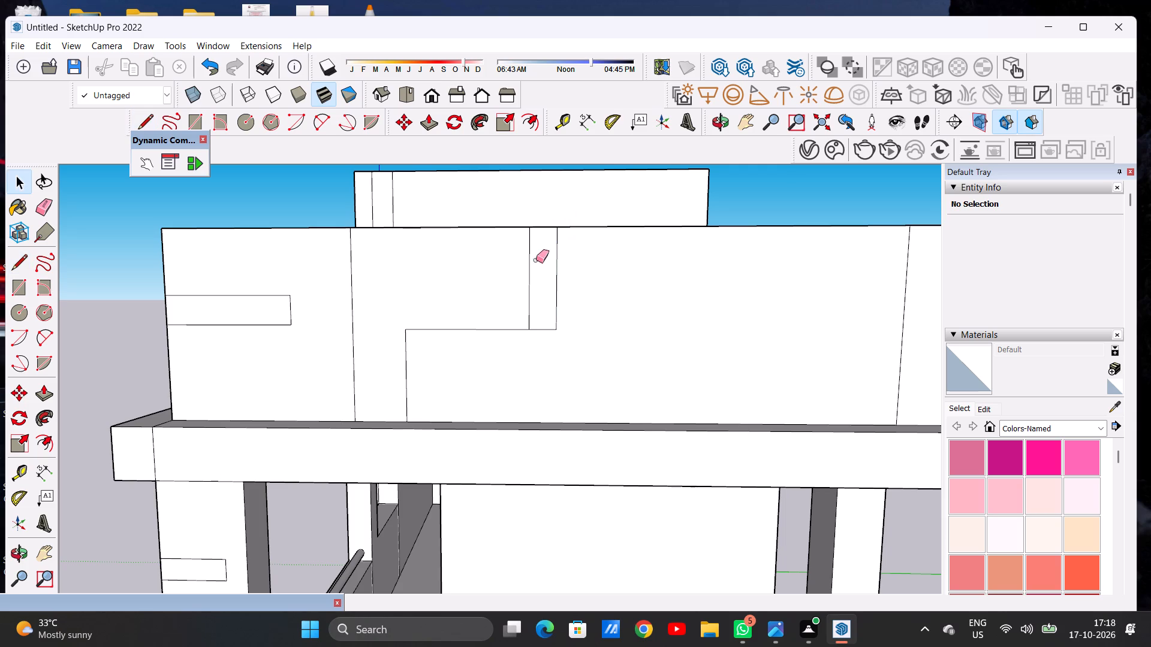
left_click_drag(535, 269, 514, 269)
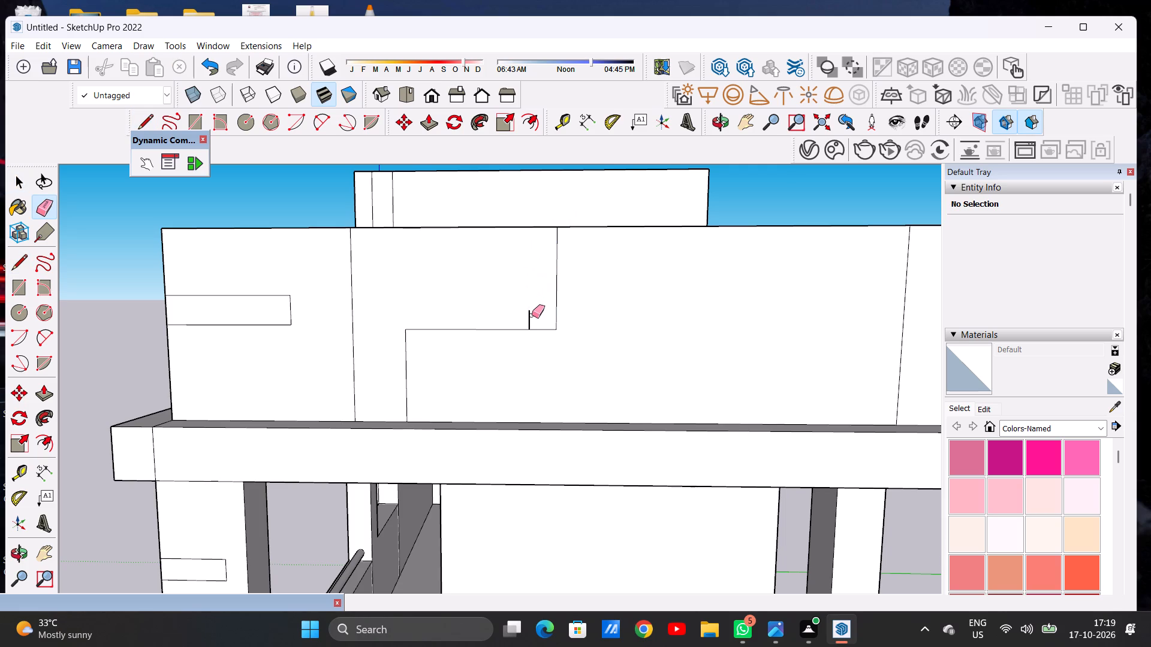
left_click_drag(532, 316, 511, 322)
Offset the inverted L-shaped face's outline slightly inward to form a thin border strip.
key("space")
type("OF")
left_click(474, 244)
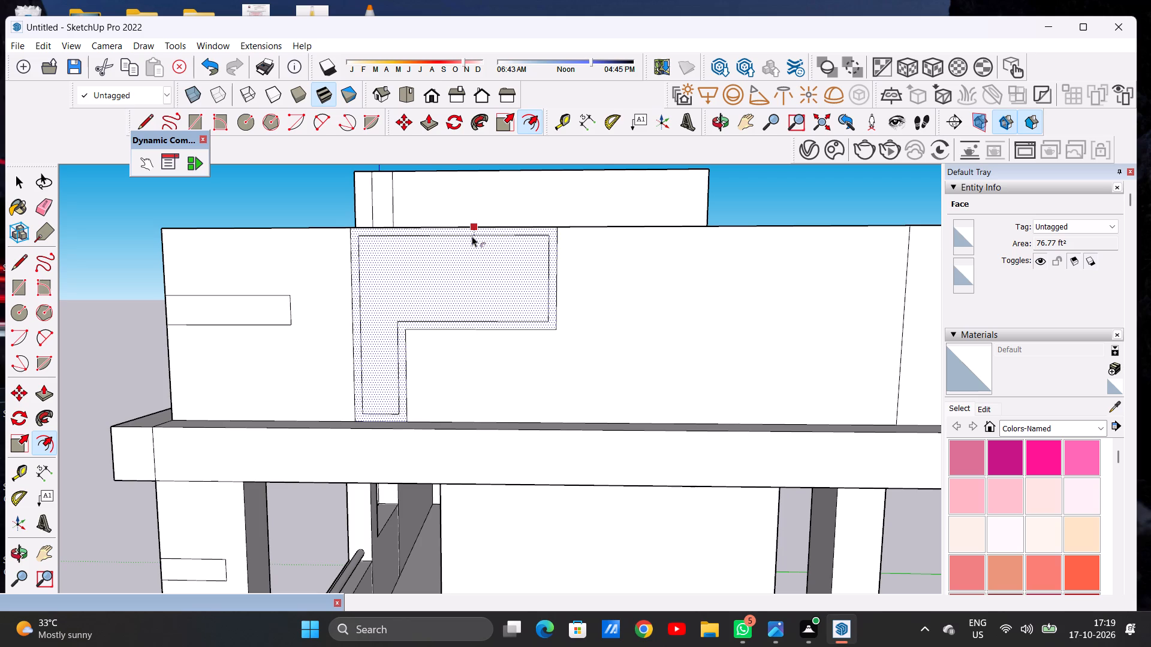
left_click(472, 236)
key("space")
Push/Pull the inverted L-shaped border strip outward from the parapet's front face to form a raised frame.
scroll(573, 240, "down", 8)
middle_click_drag(570, 272, 473, 313)
scroll(497, 285, "up", 2)
key("p")
scroll(501, 248, "up", 8)
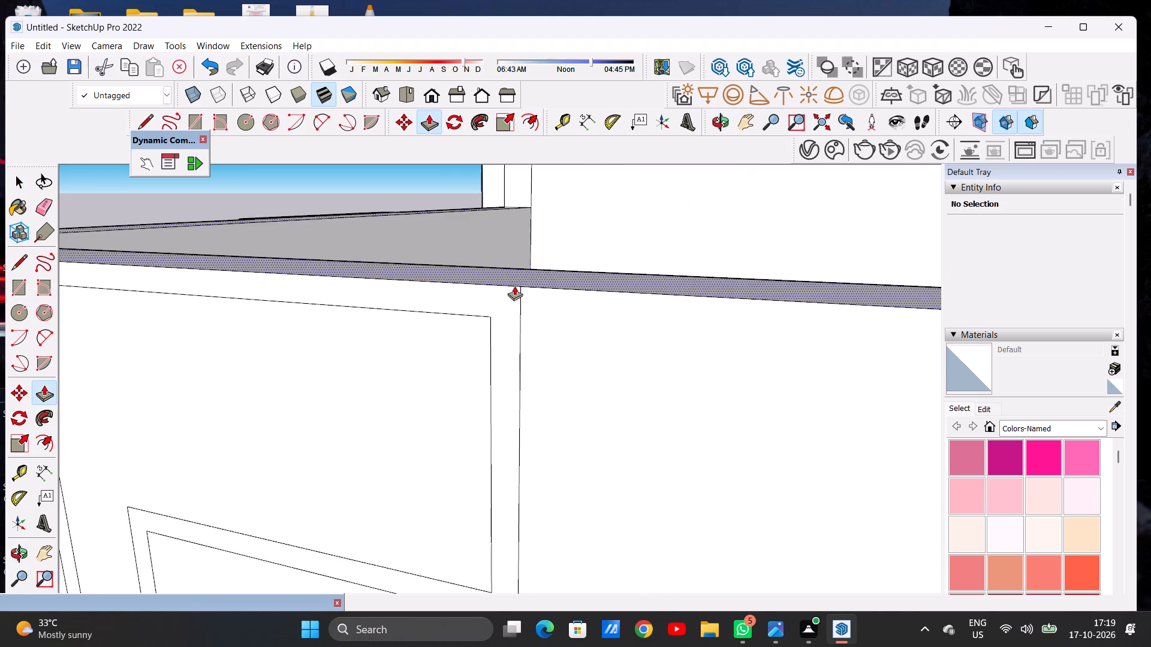
scroll(514, 286, "up", 3)
left_click(497, 321)
scroll(531, 310, "down", 5)
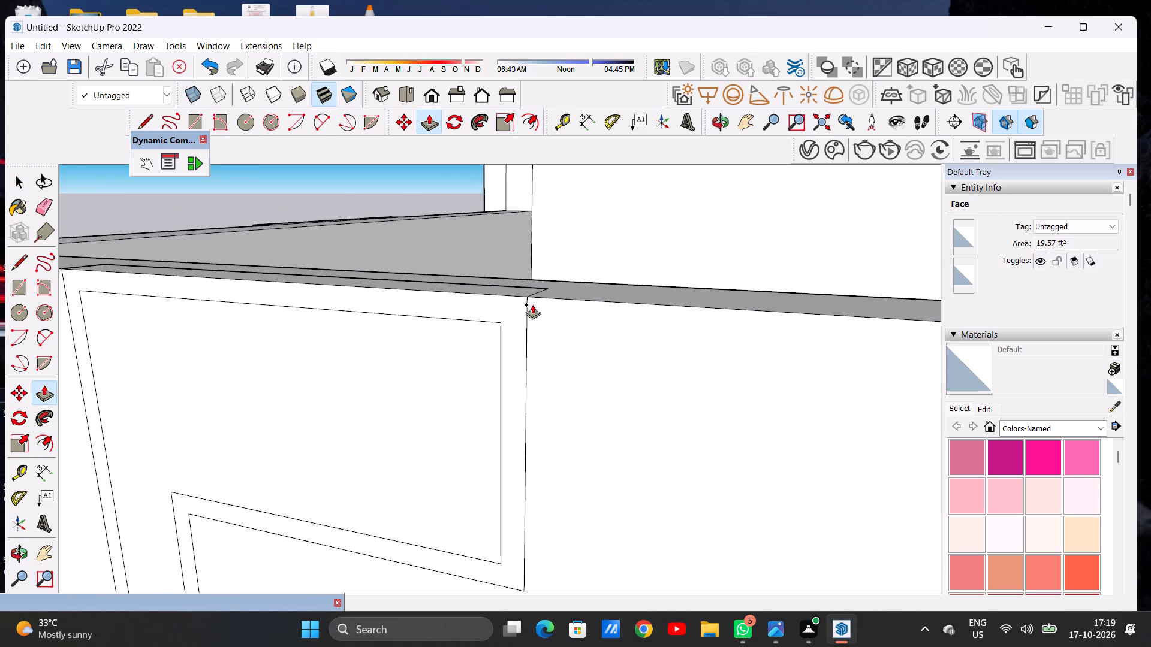
scroll(532, 304, "down", 11)
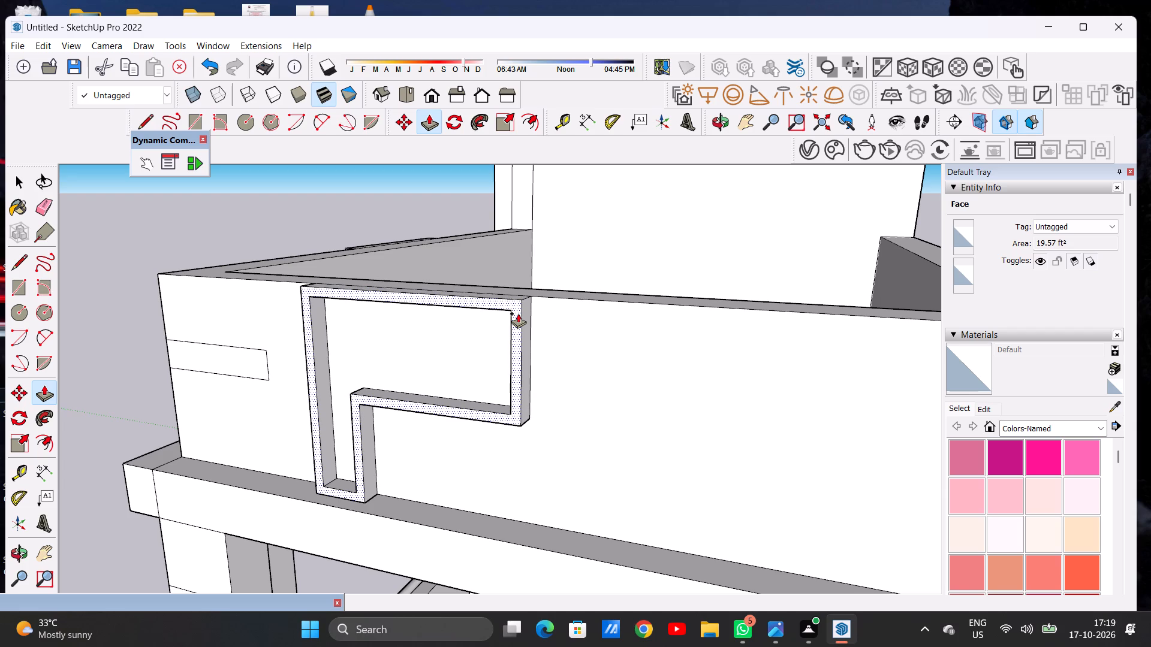
left_click(519, 311)
key("space")
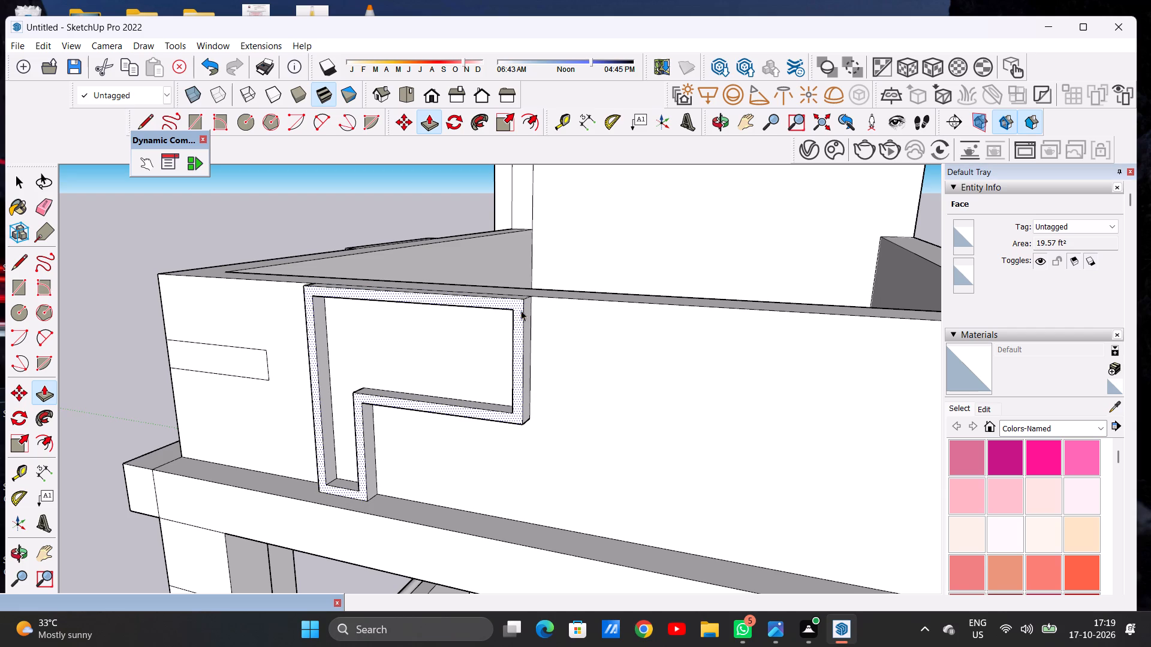
Erase the full-height vertical line near the parapet front's far end, opposite the raised L-shaped frame.
scroll(546, 334, "down", 13)
middle_click_drag(581, 346, 668, 330)
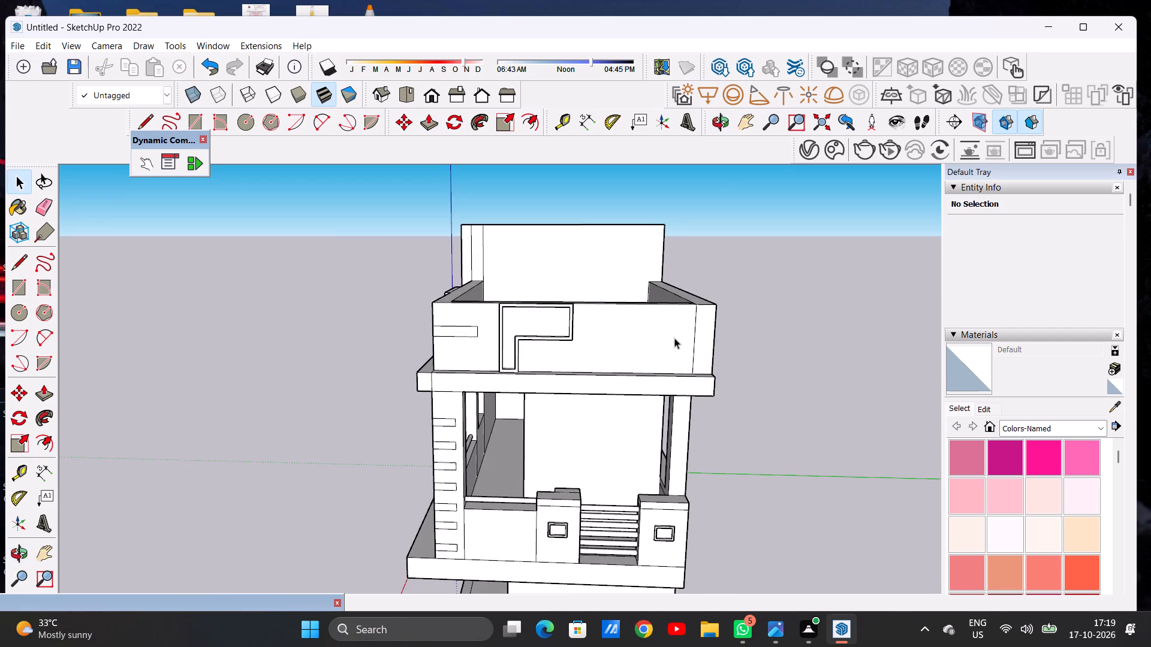
scroll(693, 349, "up", 4)
key("e")
left_click_drag(695, 350, 685, 349)
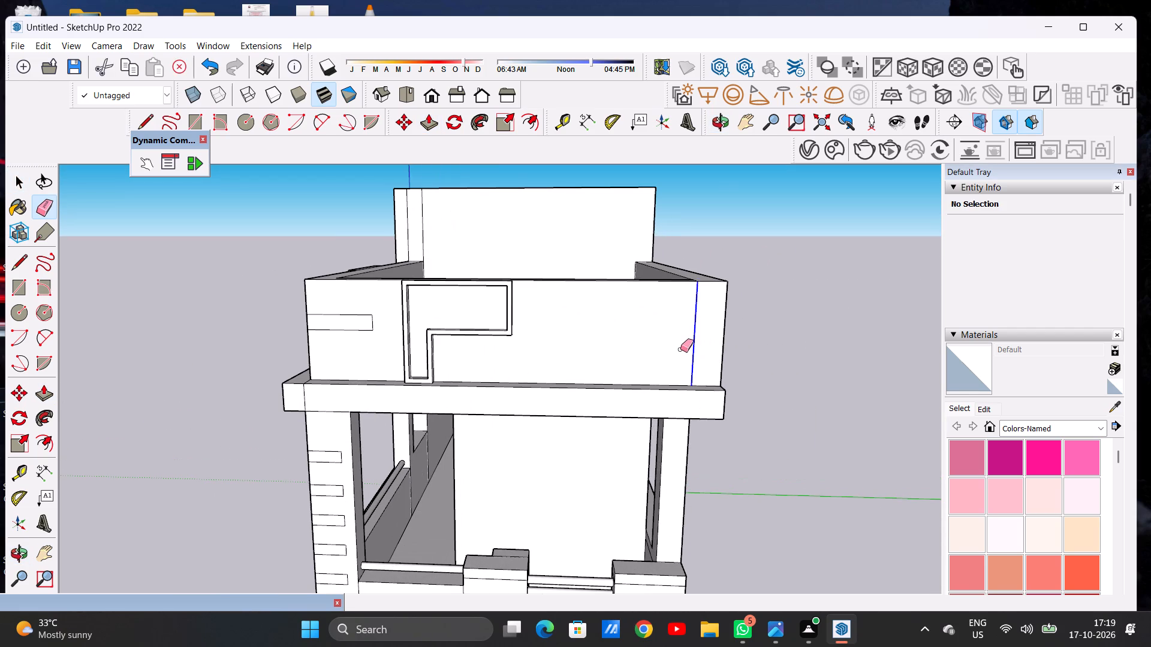
key("space")
Examine the parapet front and its raised frame from several angles and distances.
scroll(626, 347, "down", 8)
middle_click_drag(691, 335, 618, 352)
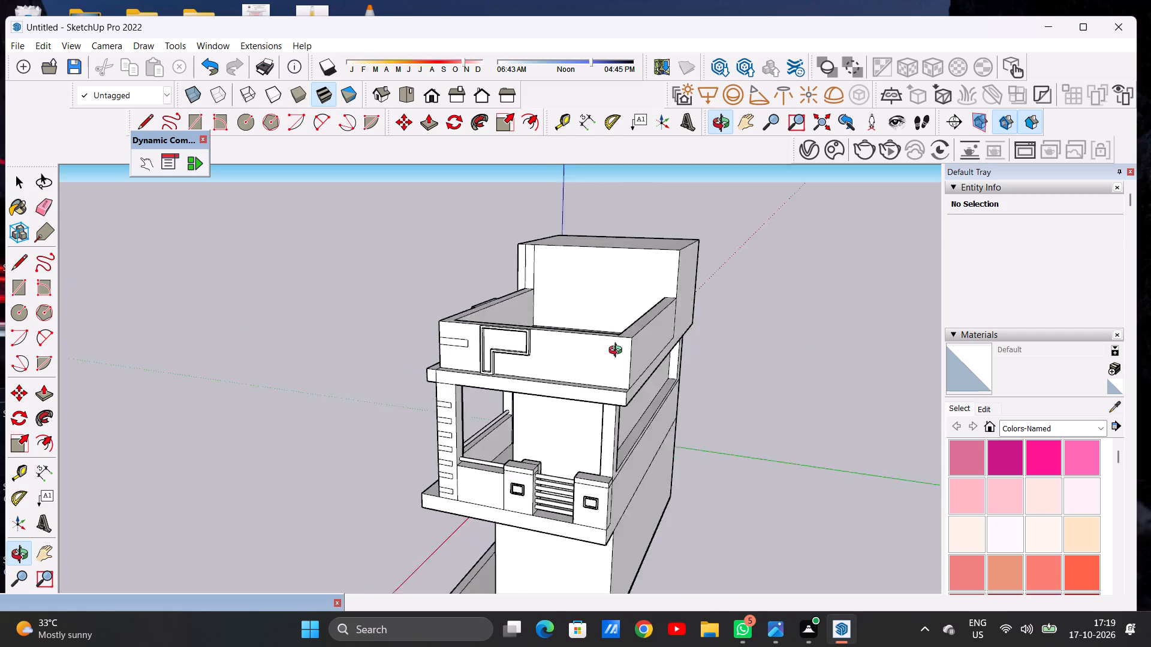
middle_click_drag(618, 352, 669, 344)
scroll(593, 363, "down", 1)
middle_click_drag(646, 347, 670, 316)
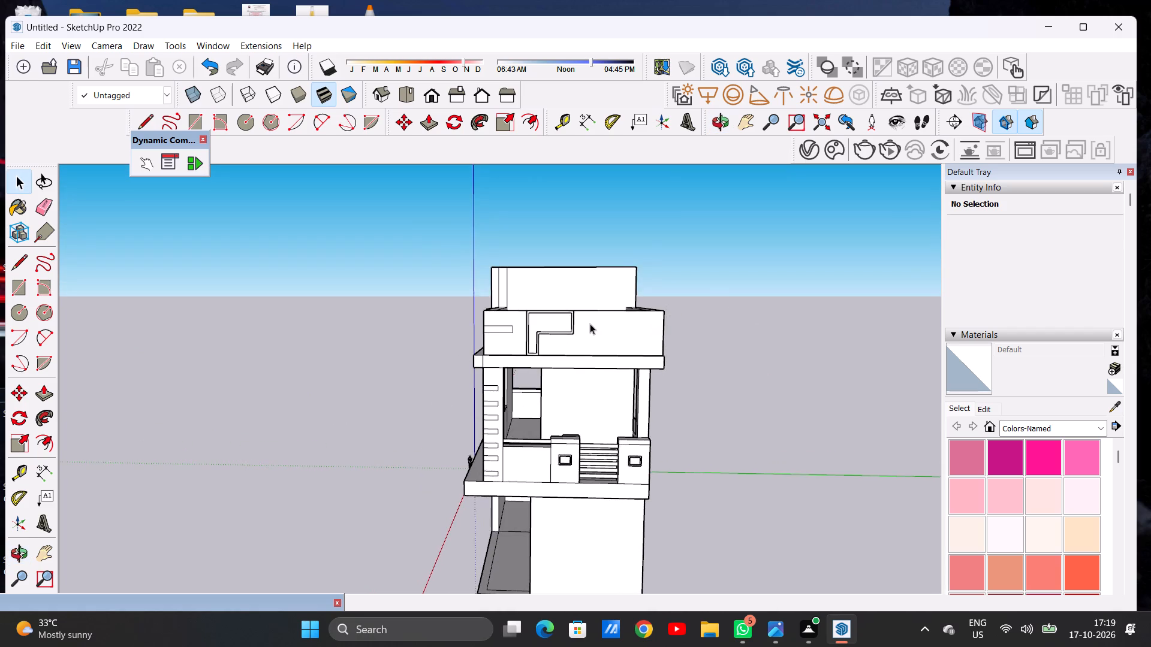
scroll(596, 334, "up", 9)
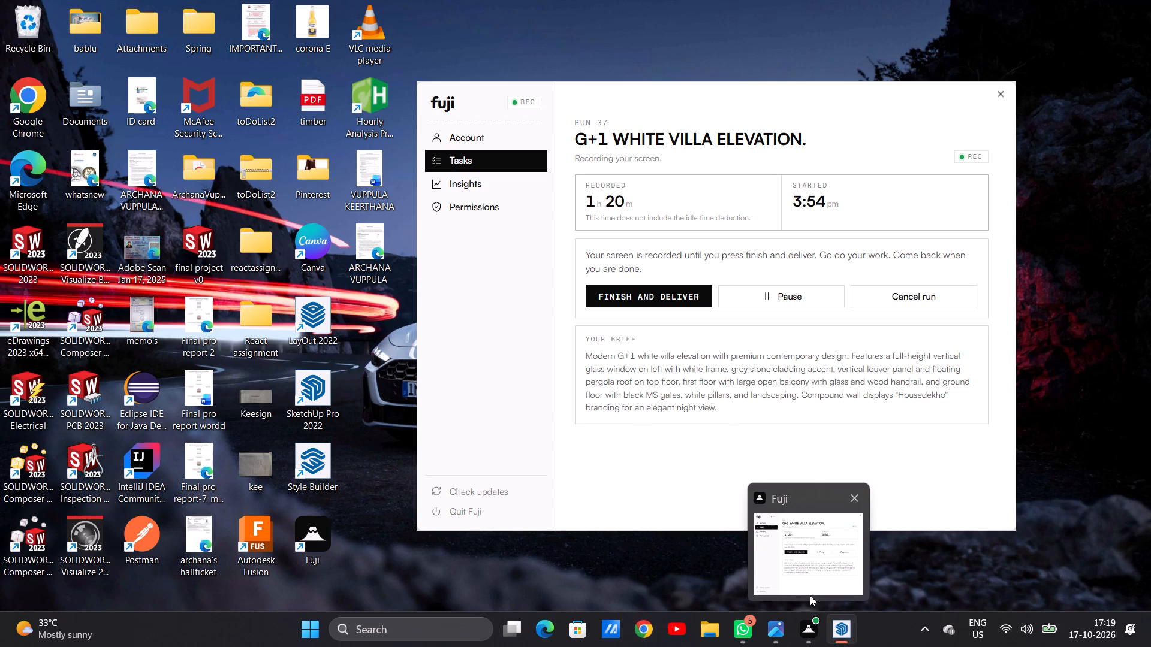
left_click(810, 563)
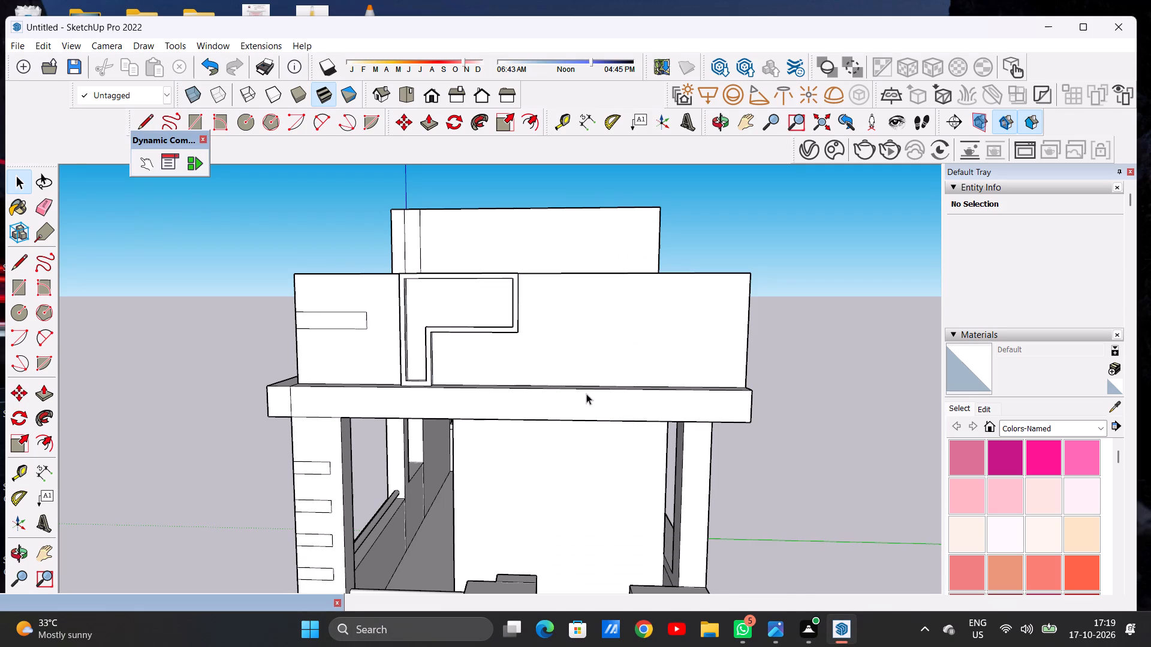
scroll(586, 394, "down", 5)
scroll(602, 358, "up", 6)
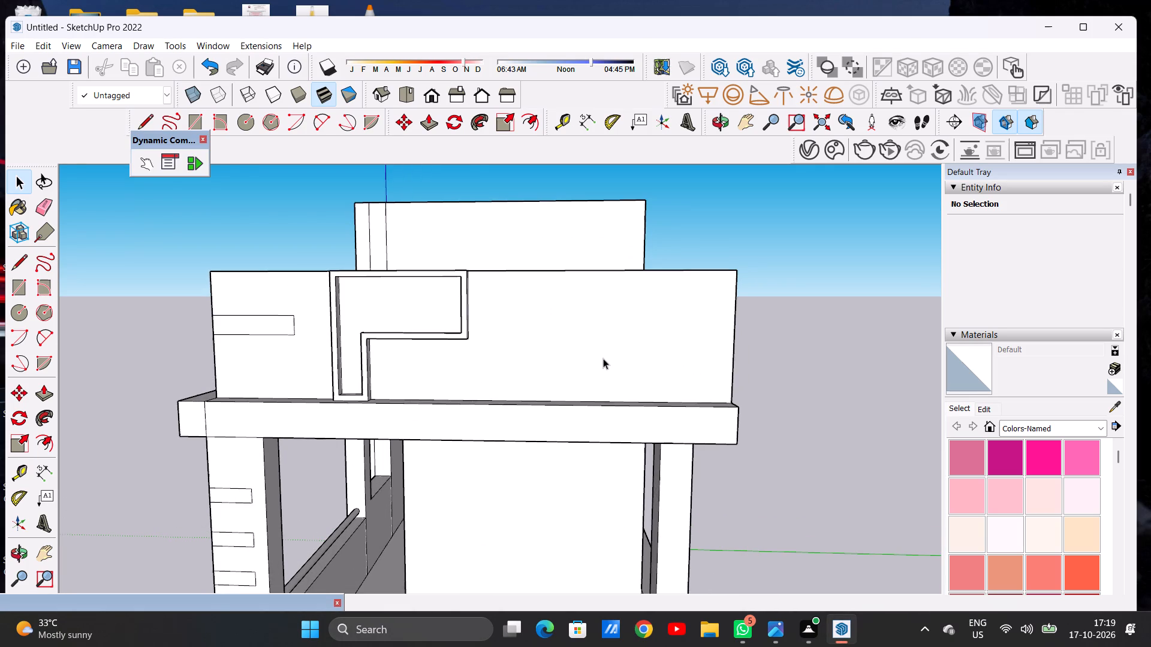
middle_click_drag(558, 338, 548, 359)
scroll(521, 376, "down", 4)
middle_click_drag(557, 391, 578, 367)
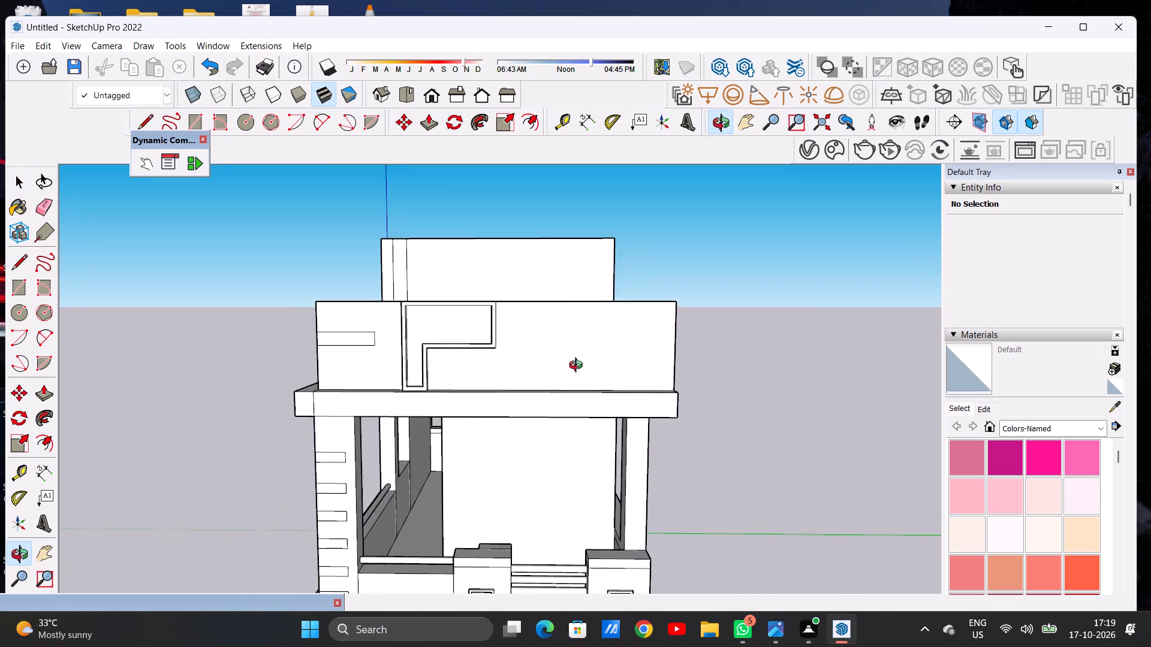
middle_click_drag(578, 367, 587, 365)
scroll(595, 376, "up", 2)
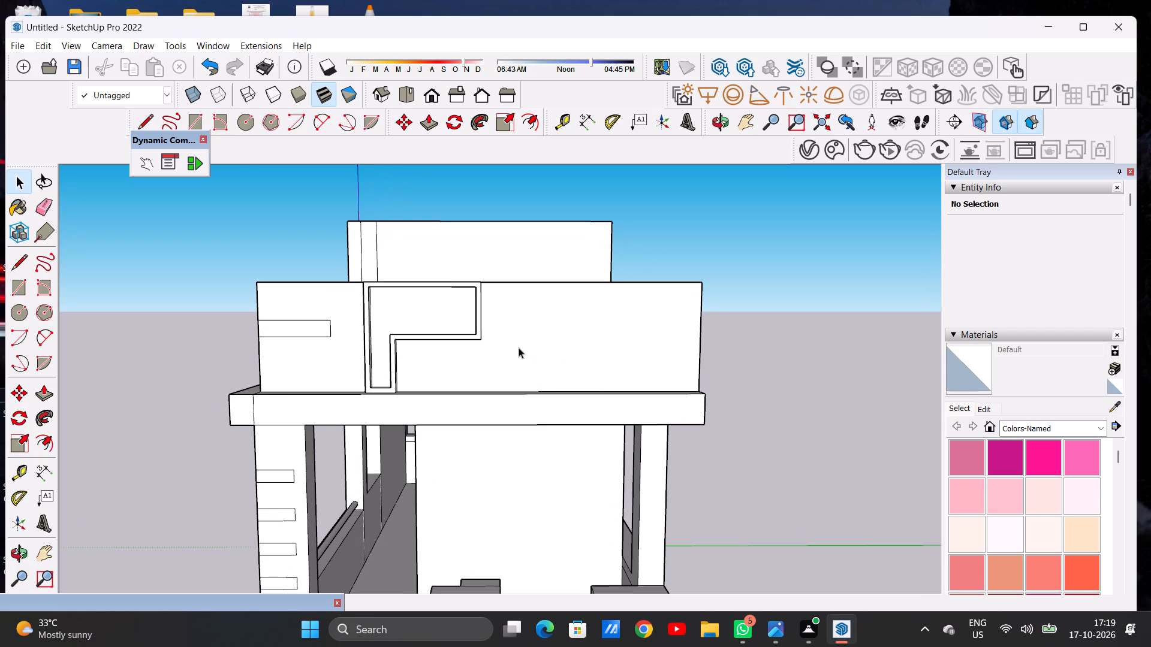
Draw a small horizontal rectangle on the blank parapet face beside the raised L-shaped frame.
key("r")
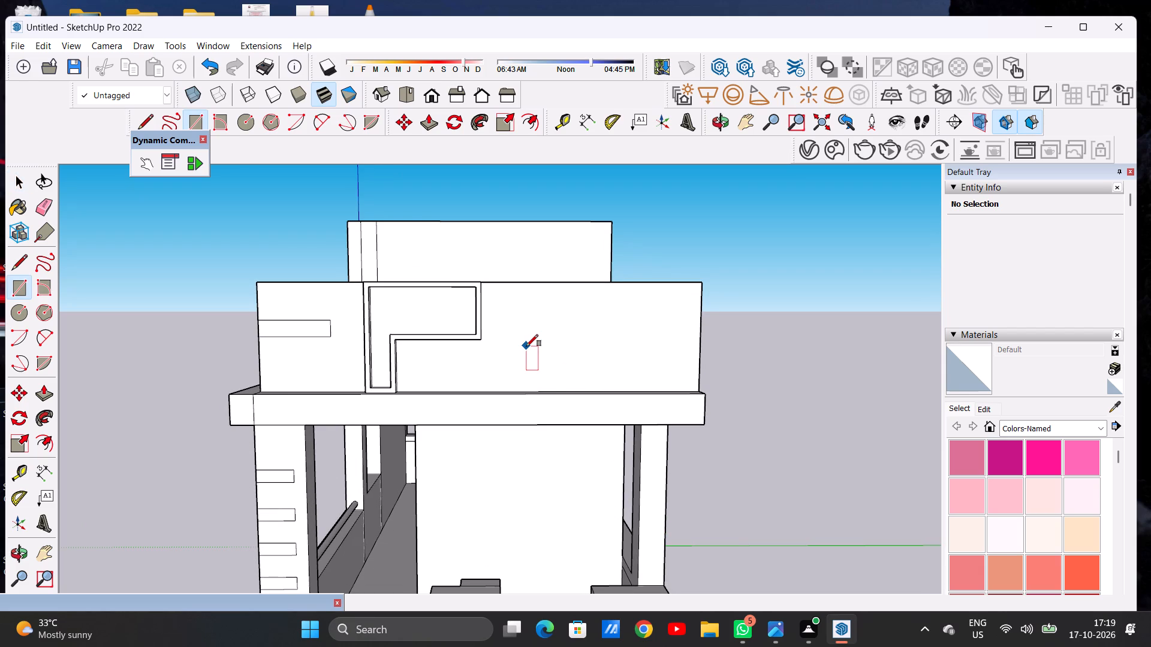
left_click(514, 316)
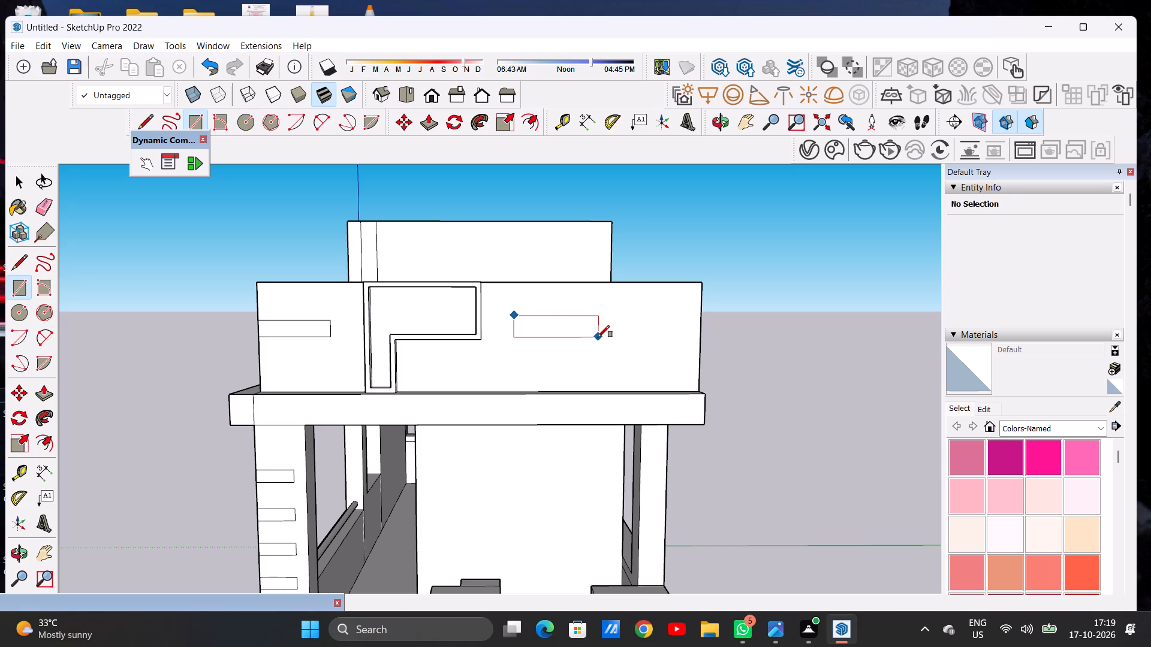
left_click(595, 337)
key("space")
Move the small rectangle slightly down and closer to the raised L-shaped frame.
scroll(534, 356, "down", 3)
scroll(526, 332, "up", 4)
double_click(523, 331)
key("m")
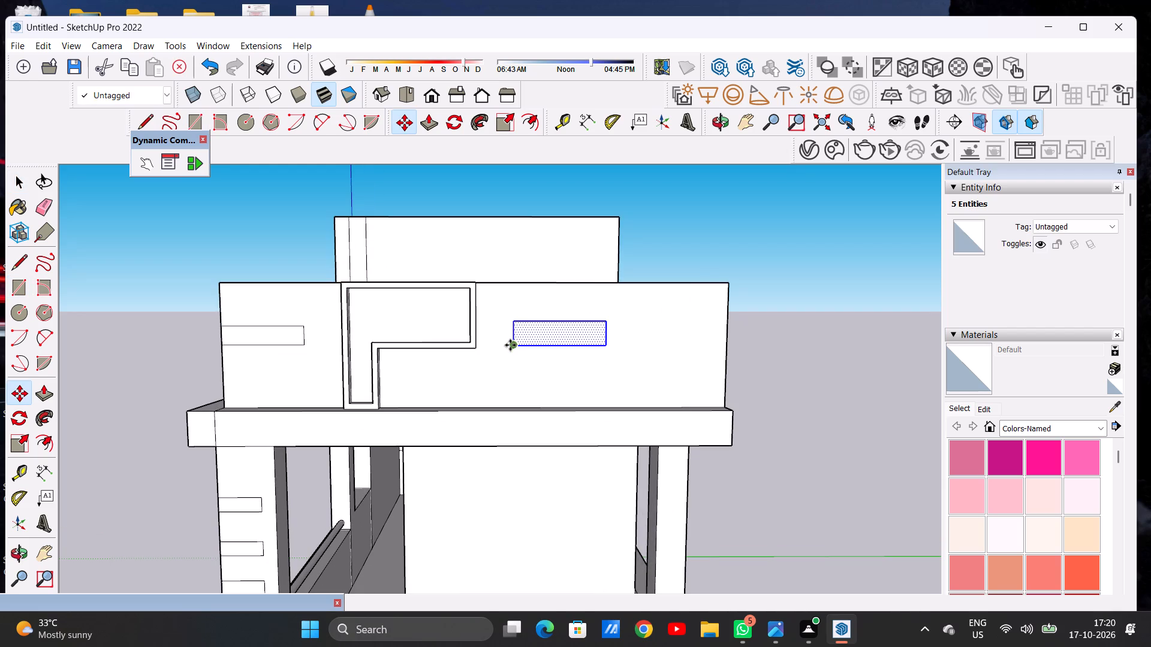
left_click(510, 345)
left_click(502, 363)
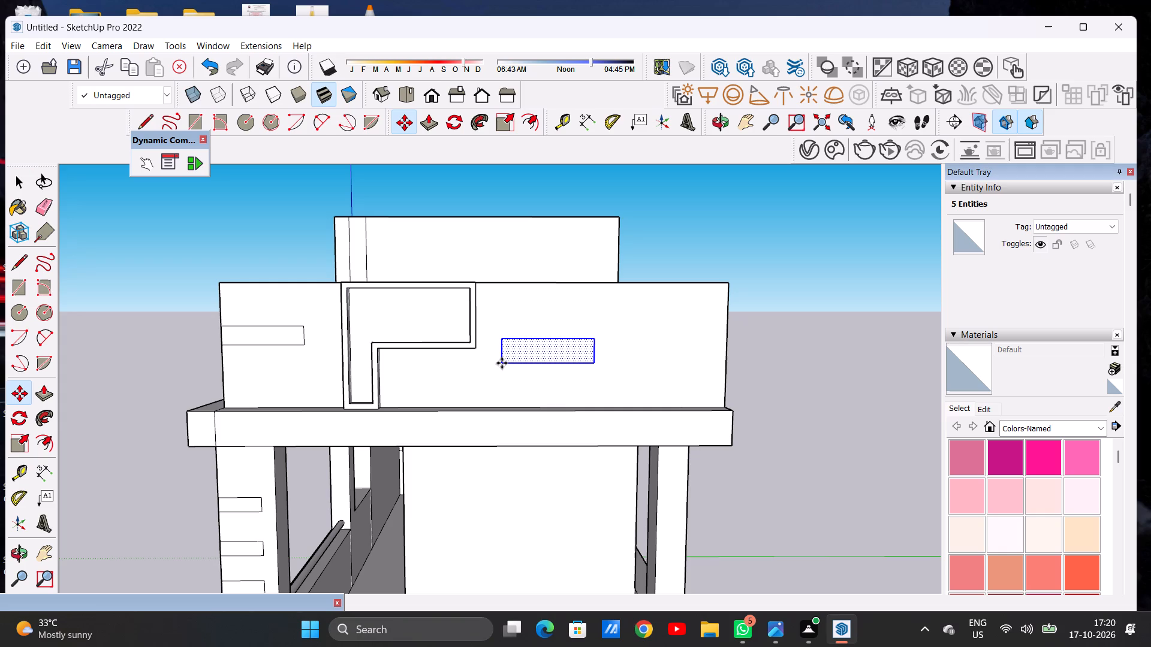
key("space")
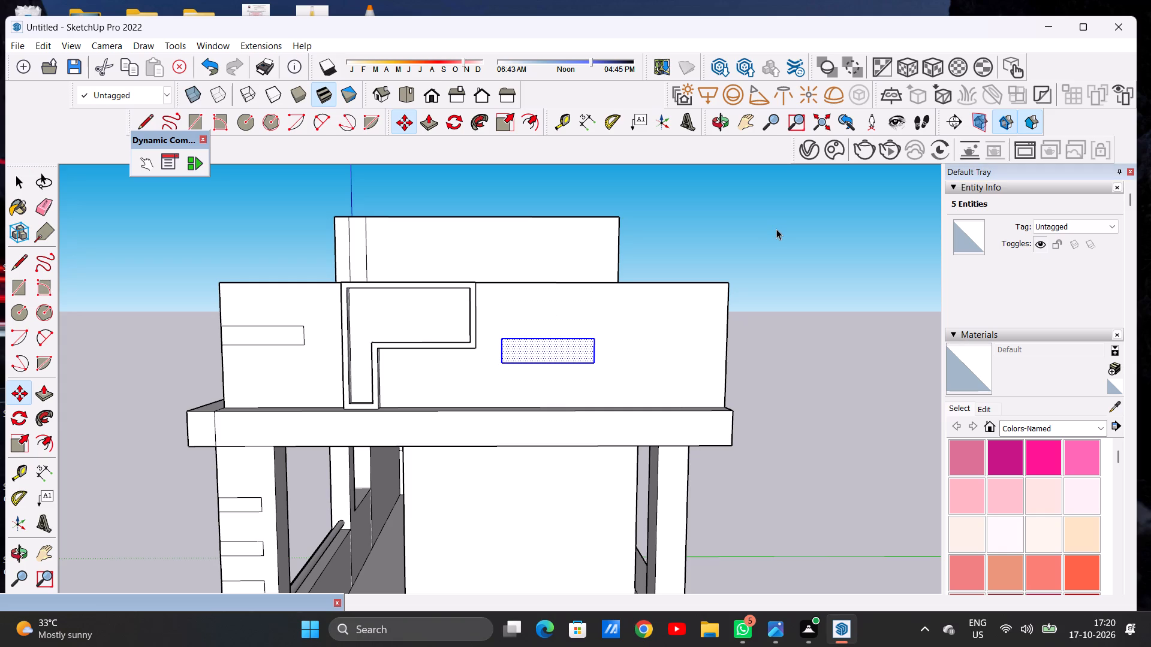
left_click(772, 229)
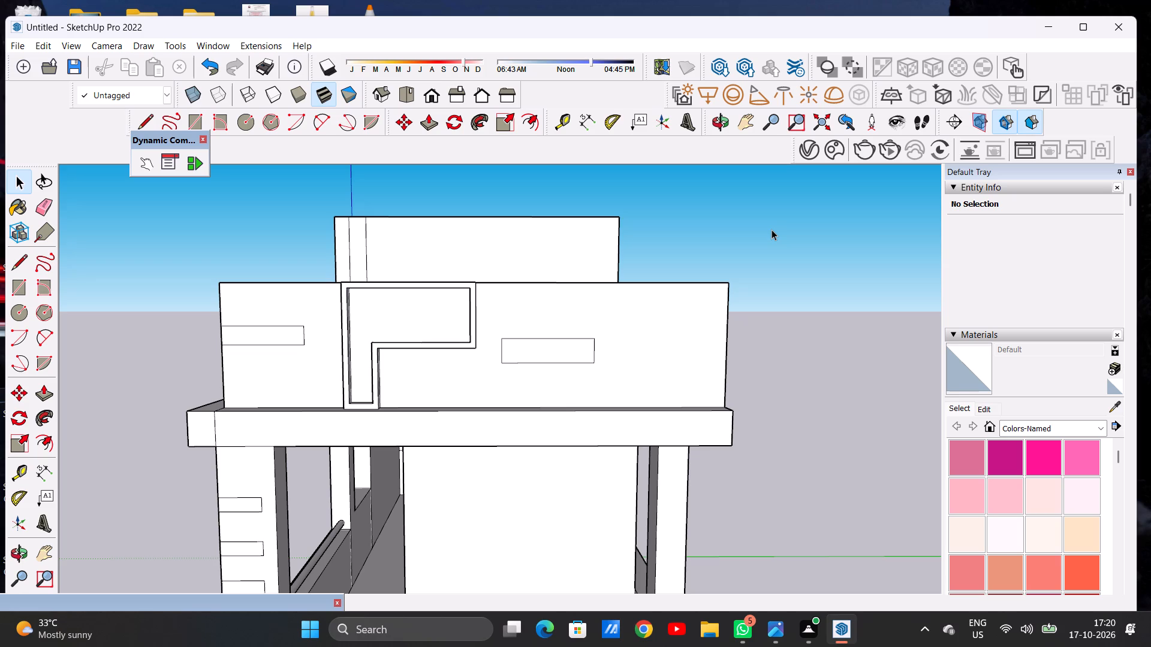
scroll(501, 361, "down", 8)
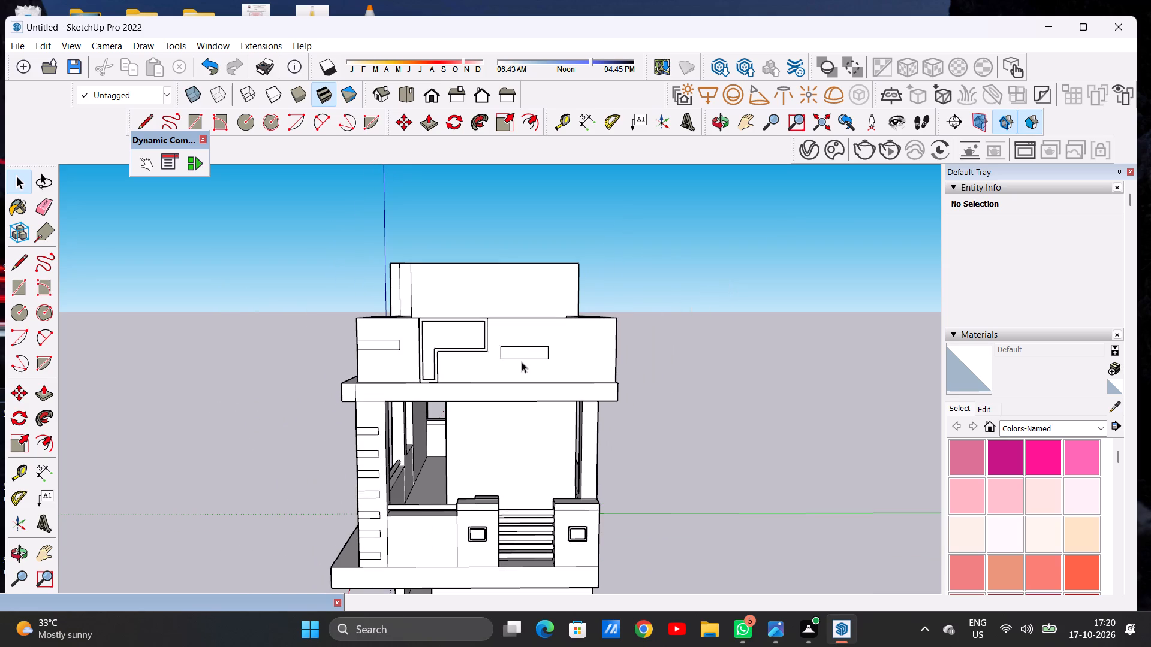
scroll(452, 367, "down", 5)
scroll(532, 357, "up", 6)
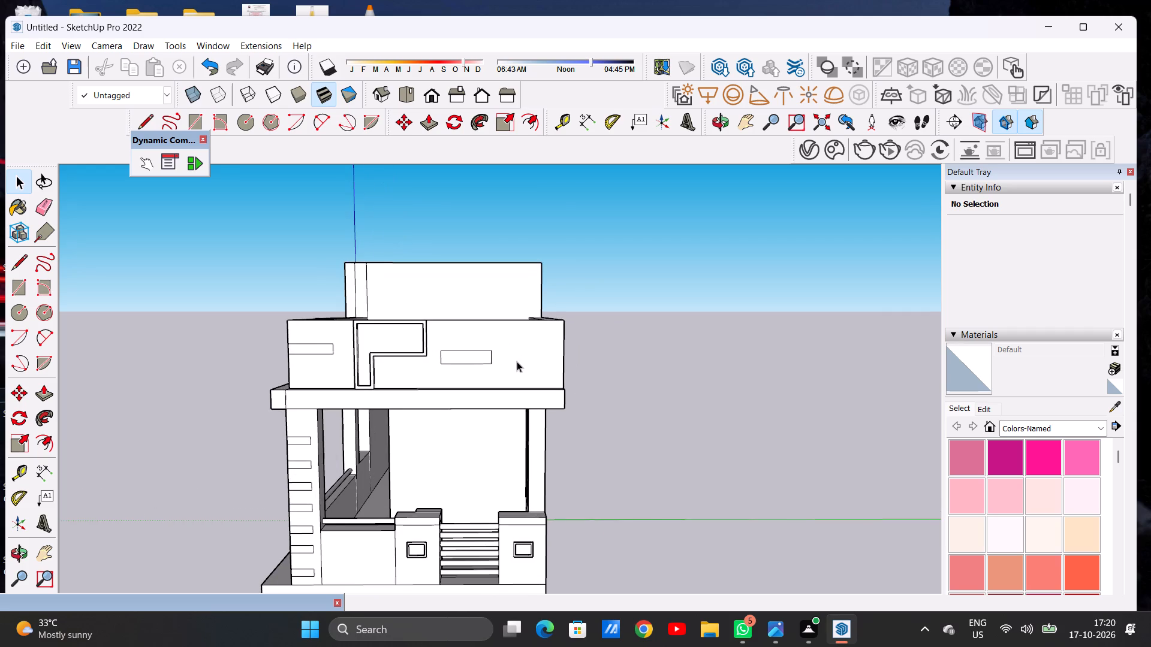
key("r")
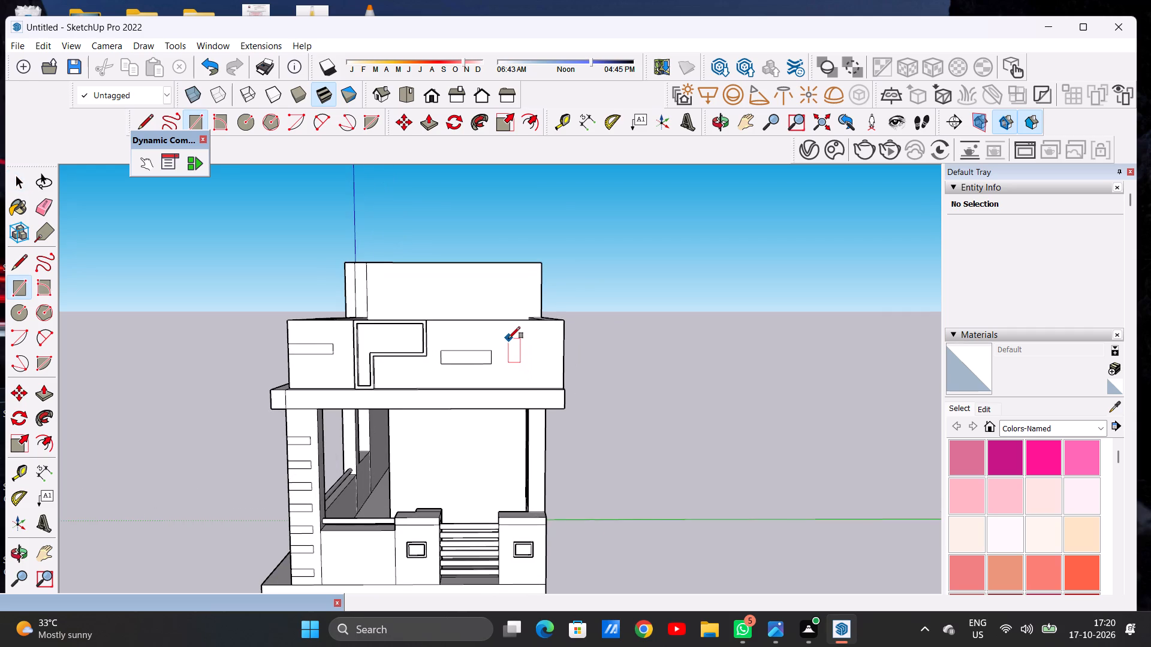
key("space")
Shorten the small rectangle by drawing a vertical line across it near the end away from the frame and erasing the cut-off part.
scroll(522, 362, "down", 4)
scroll(508, 376, "up", 5)
scroll(444, 368, "up", 5)
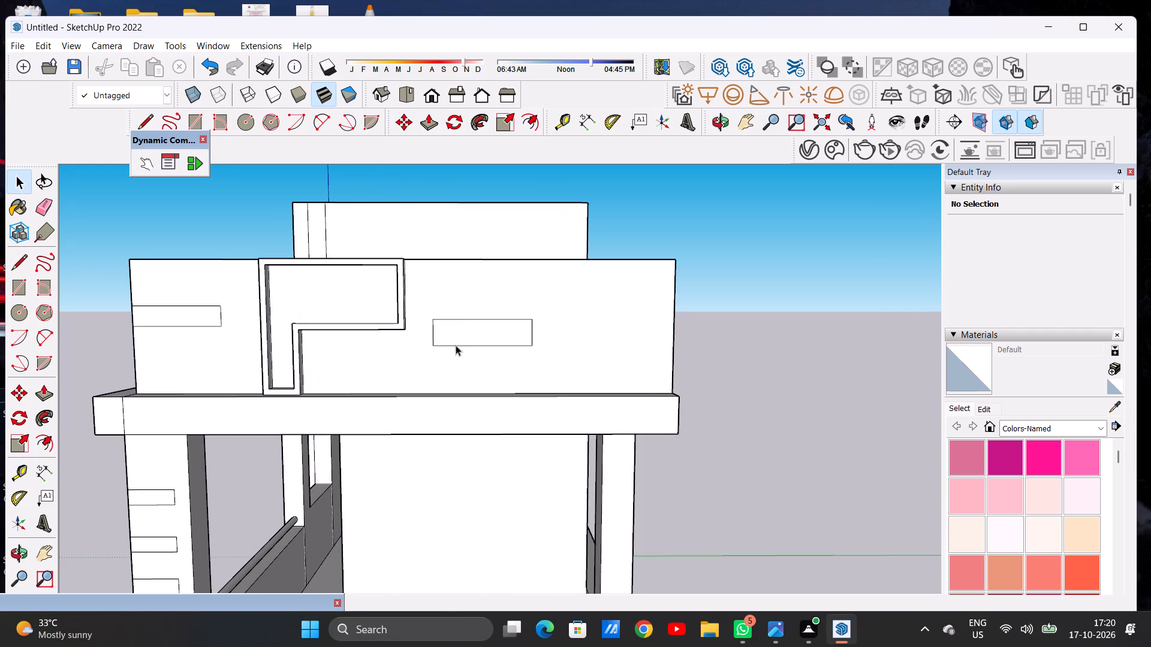
key("l")
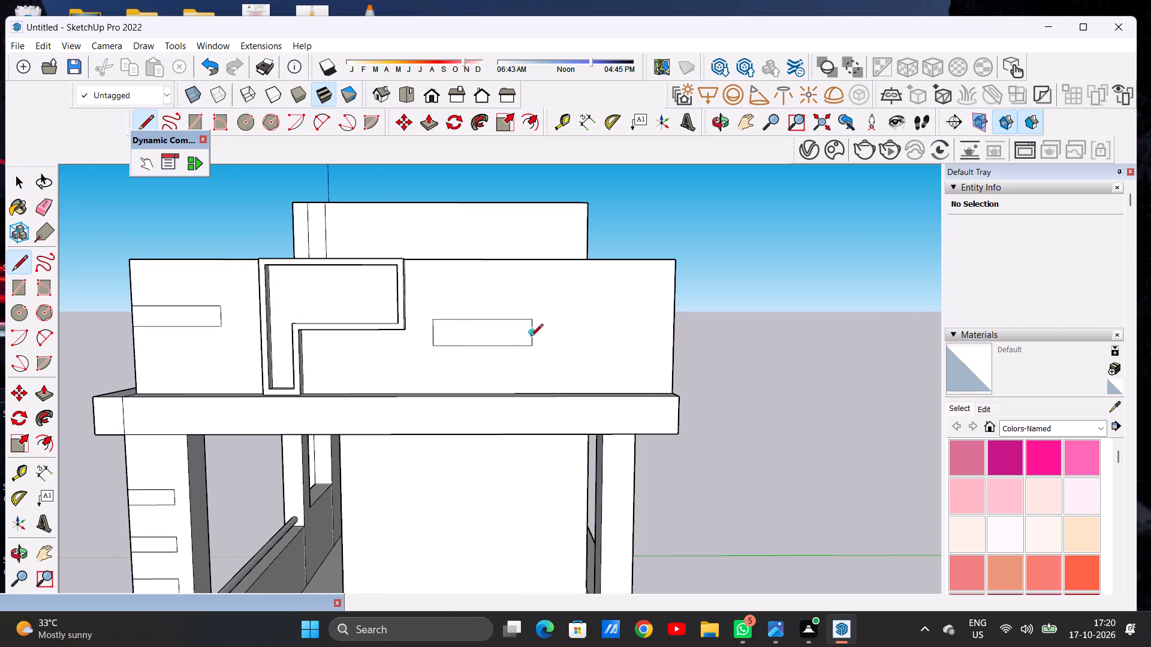
left_click(514, 322)
left_click(516, 344)
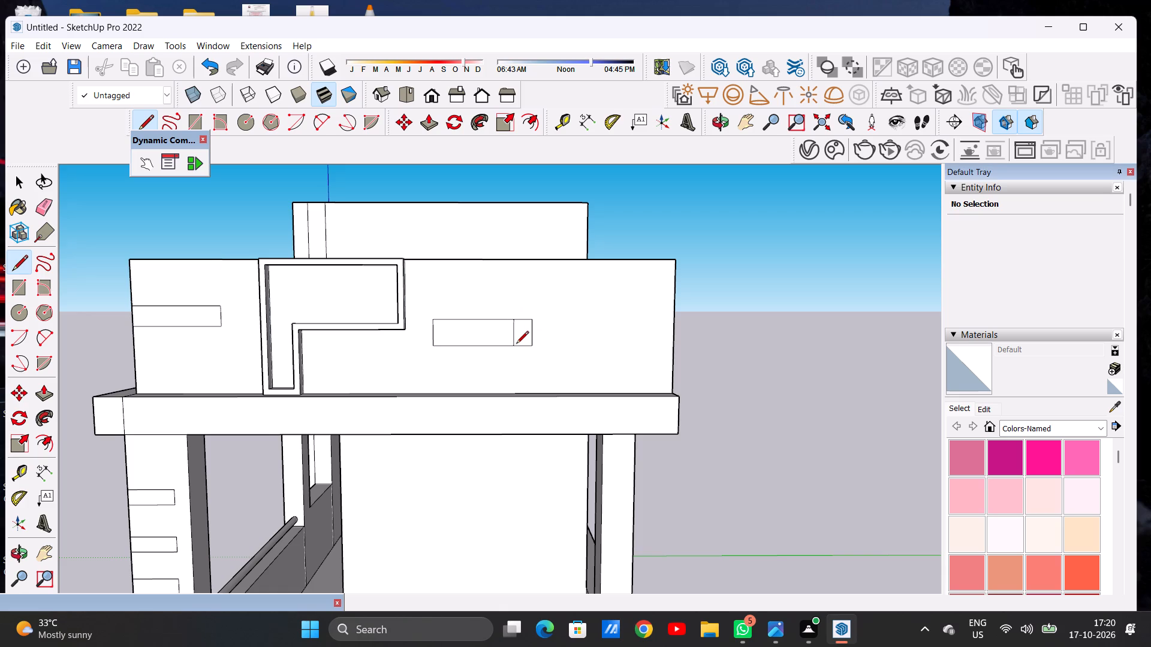
key("space")
type("E")
left_click_drag(527, 316, 526, 335)
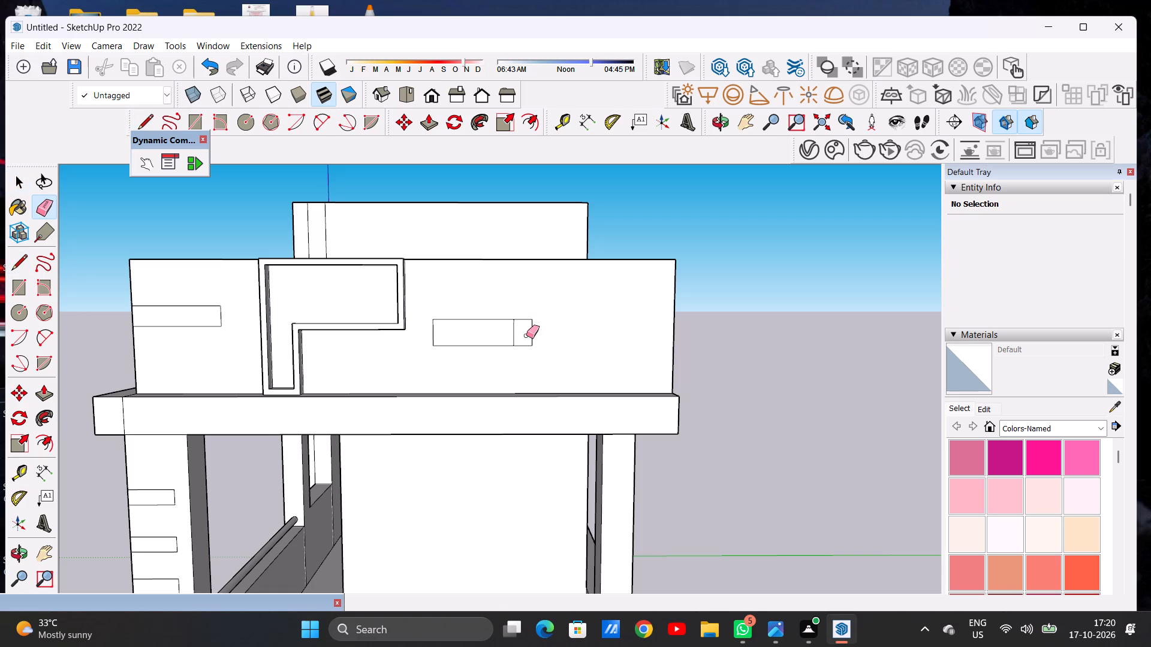
left_click_drag(526, 335, 527, 347)
left_click_drag(526, 340, 536, 337)
Draw a larger rectangle on the parapet face, higher than the small one and near the parapet's far end.
key("r")
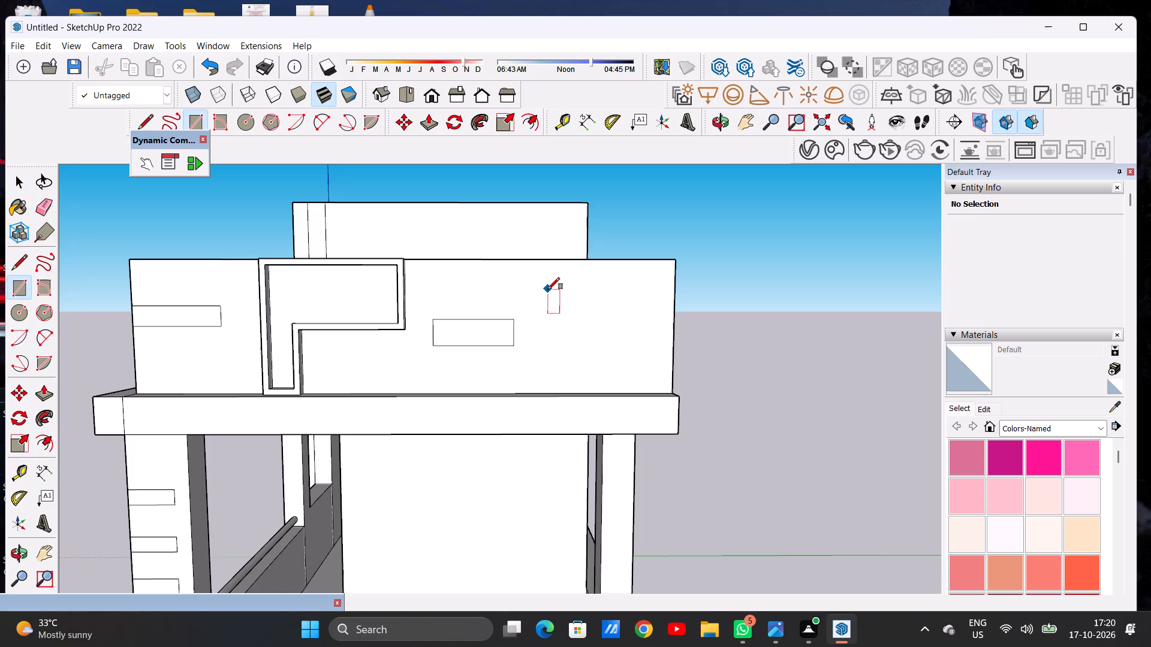
left_click(550, 278)
left_click(652, 328)
key("space")
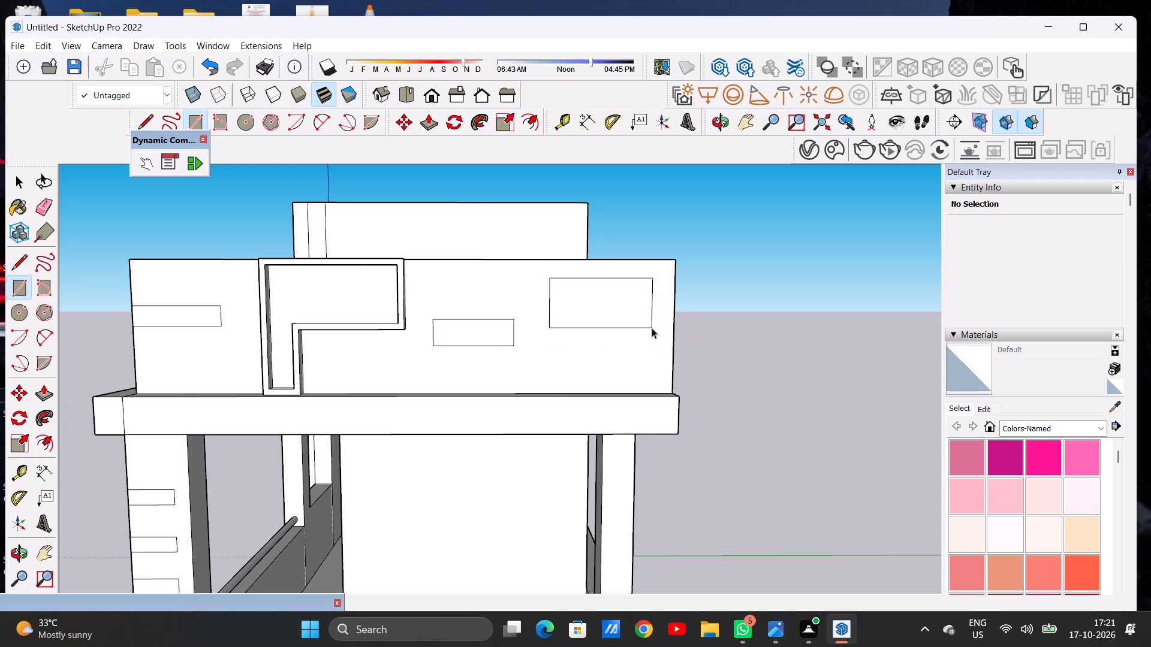
Draw a short vertical line down from the larger rectangle's lower corner nearest the small rectangle.
scroll(558, 343, "down", 4)
scroll(601, 309, "up", 5)
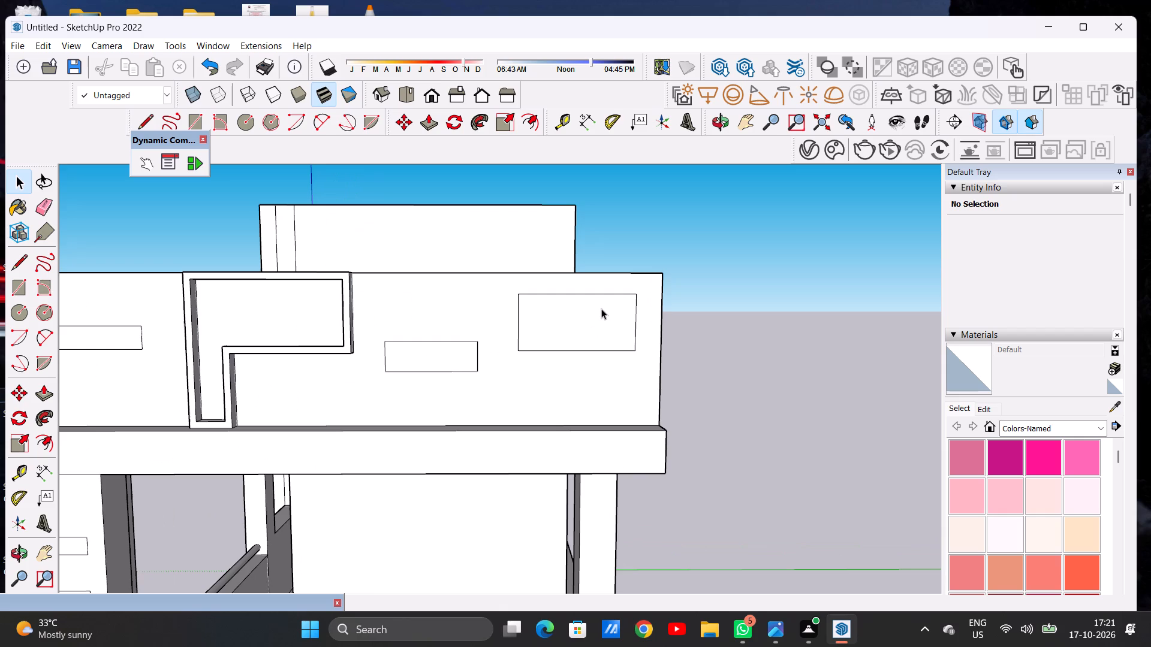
scroll(595, 311, "down", 4)
scroll(604, 322, "up", 2)
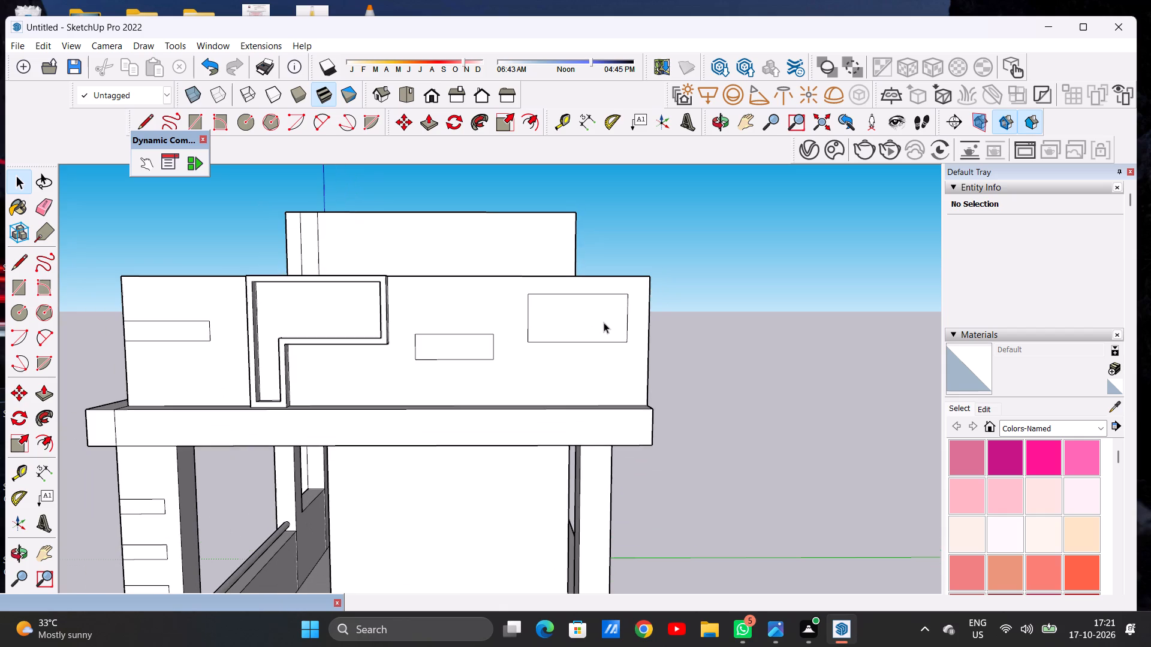
key("l")
scroll(554, 365, "up", 5)
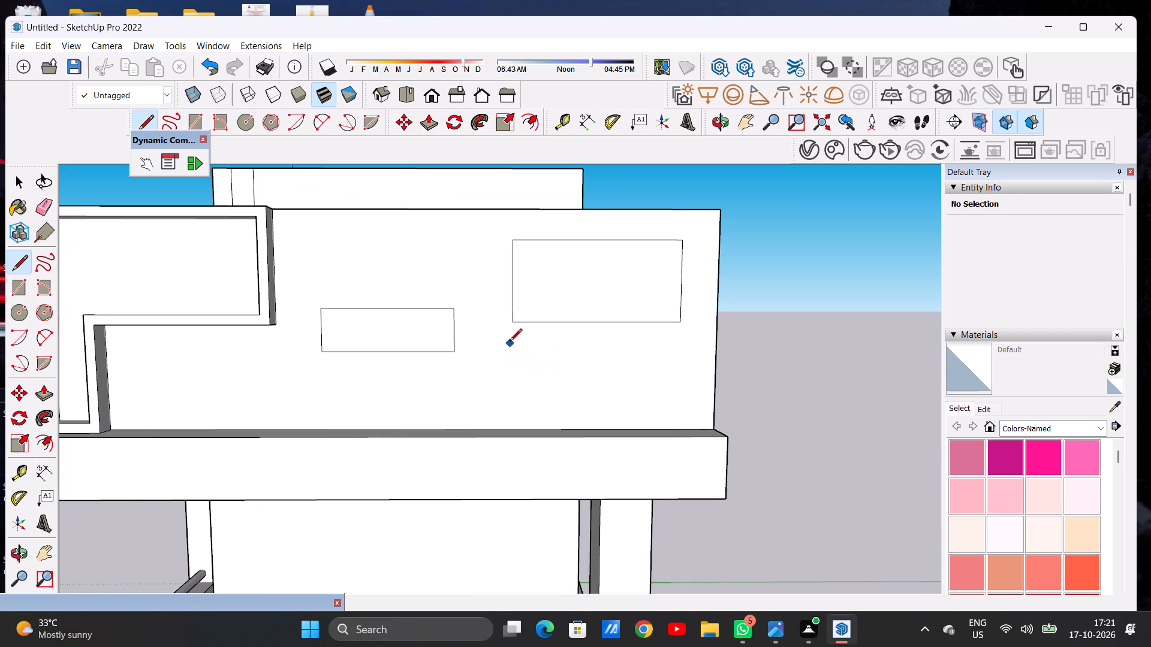
left_click(510, 323)
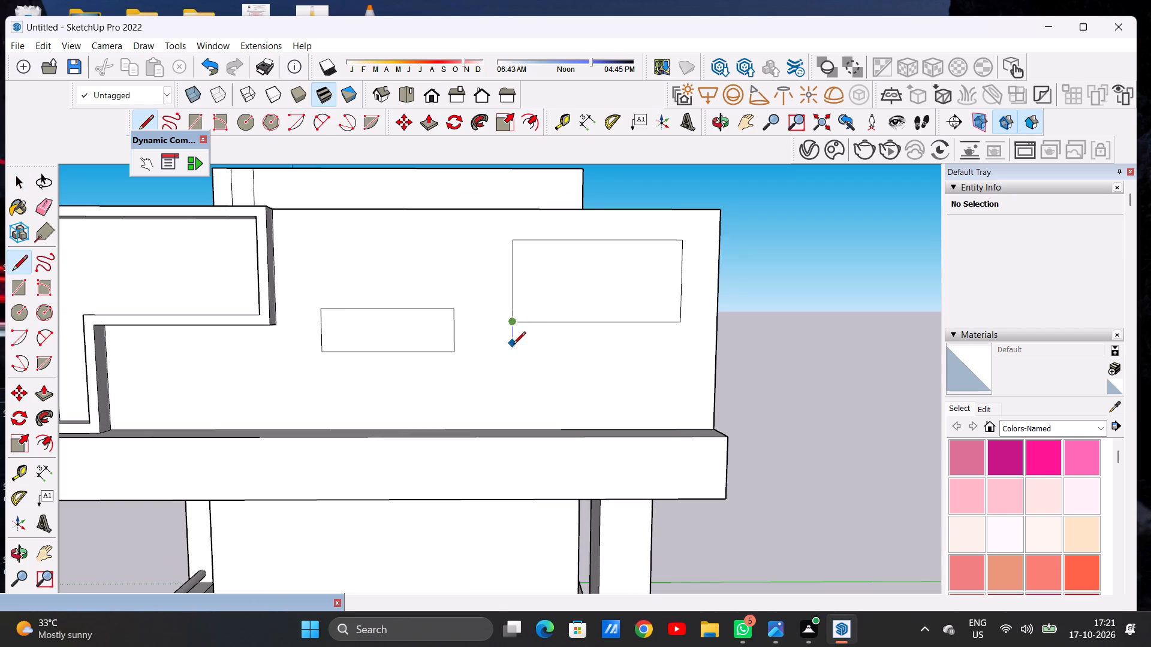
left_click(514, 340)
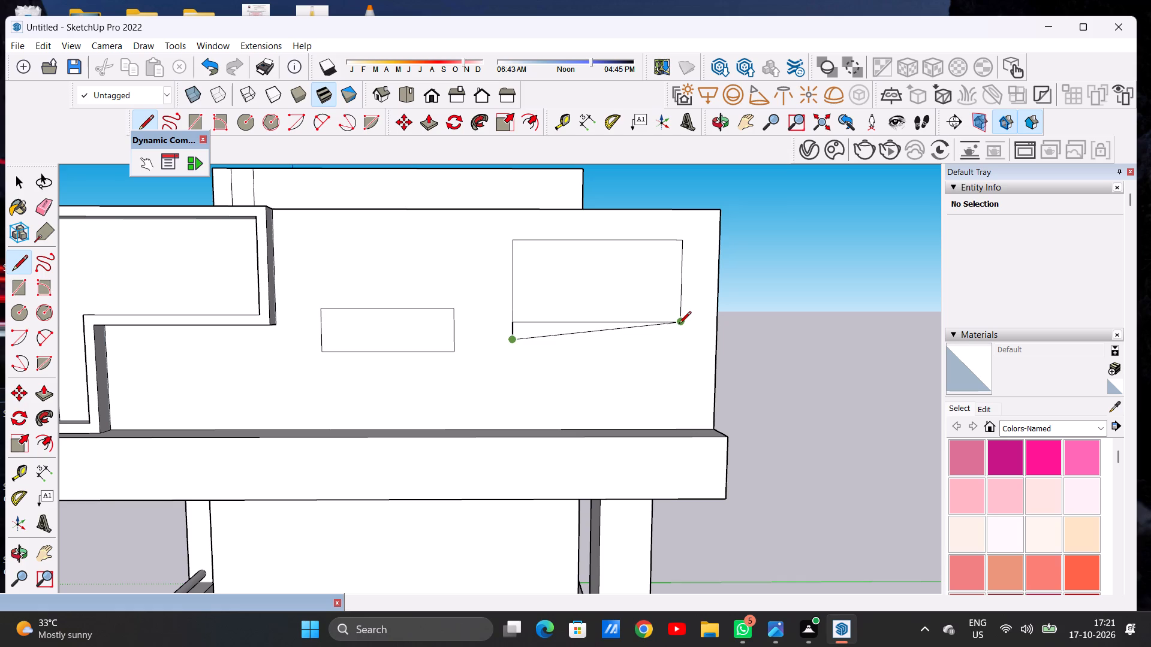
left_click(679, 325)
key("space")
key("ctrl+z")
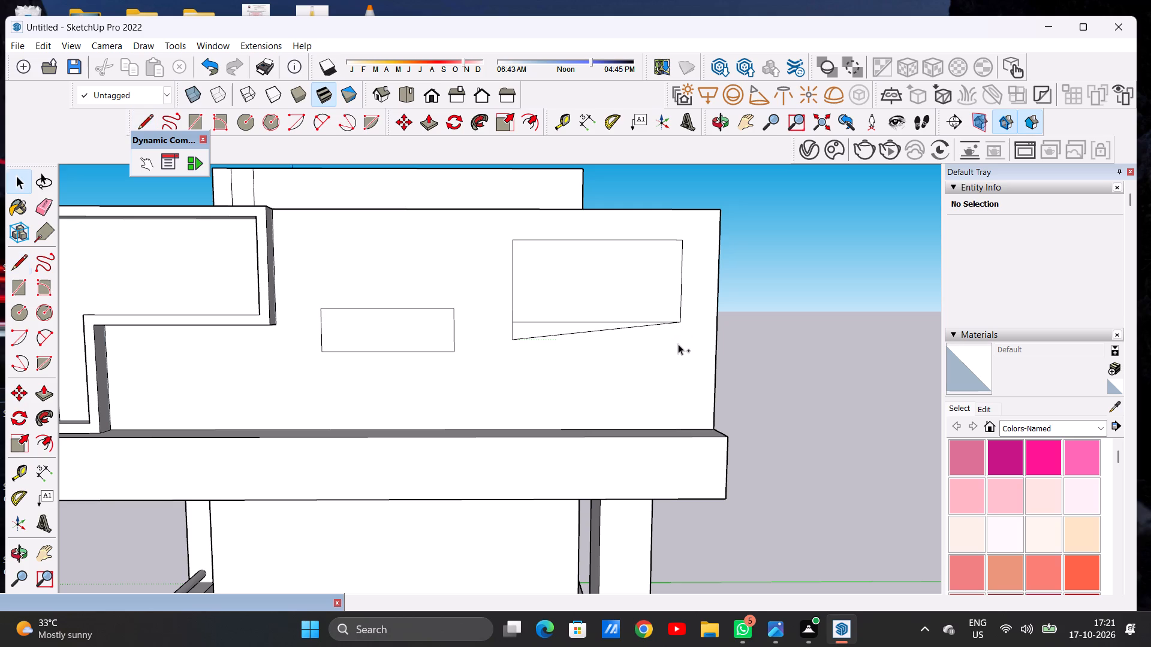
Make the larger rectangle taller by closing a thin strip beneath it with lines and erasing its former bottom edge.
key("l")
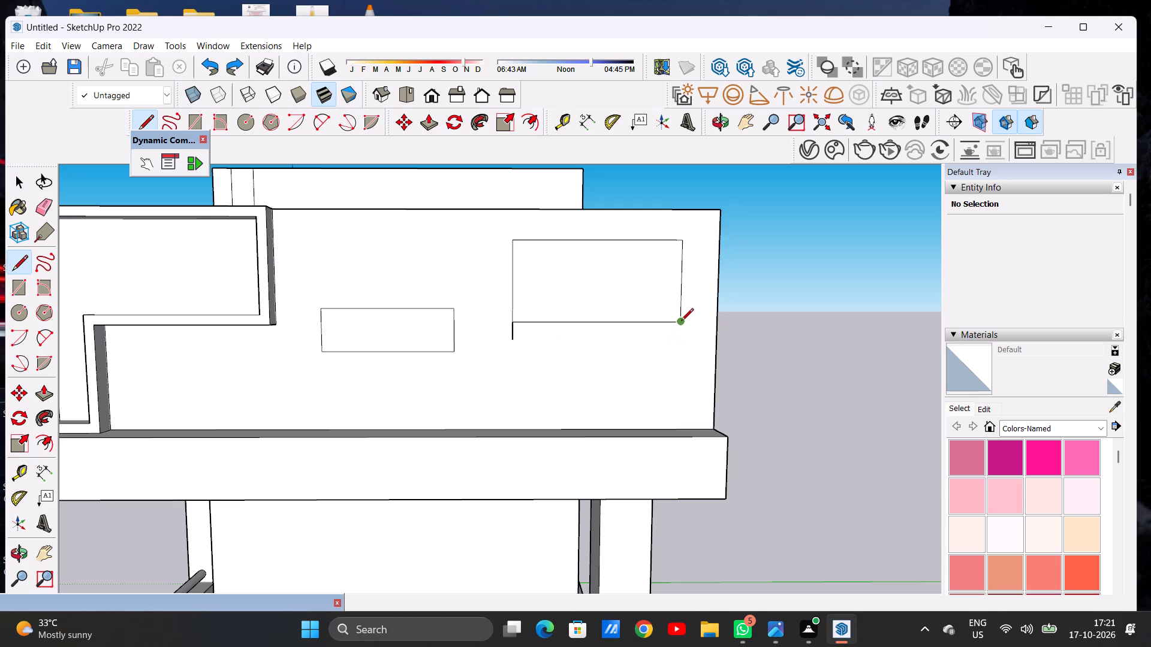
left_click(681, 322)
left_click(680, 344)
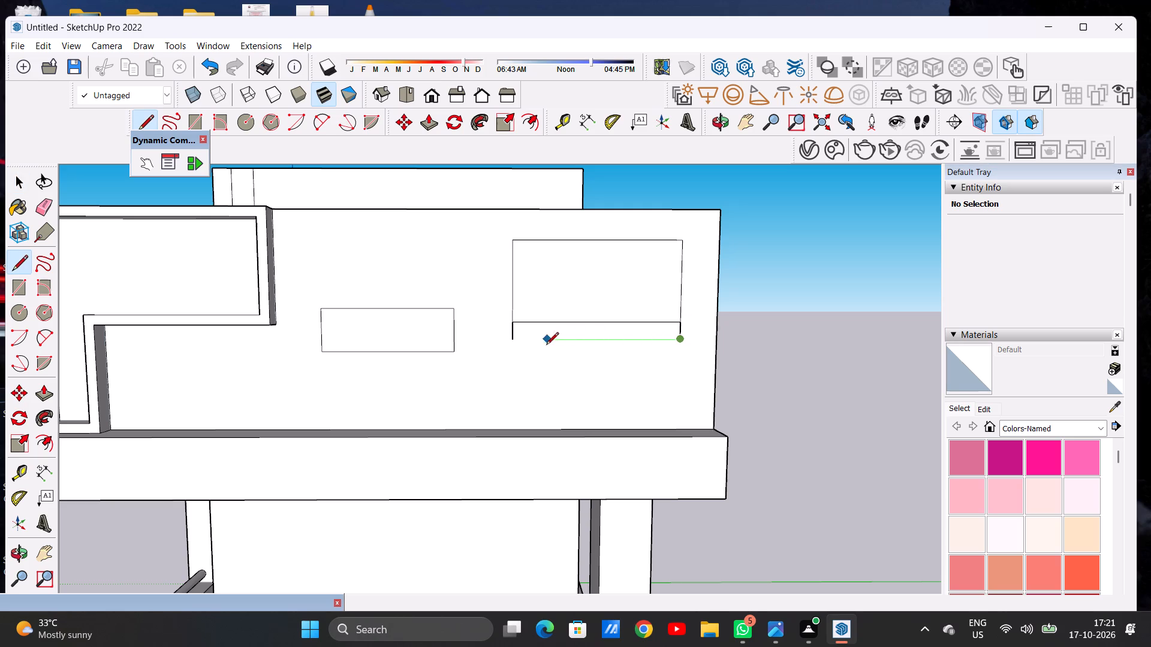
left_click(514, 344)
key("space")
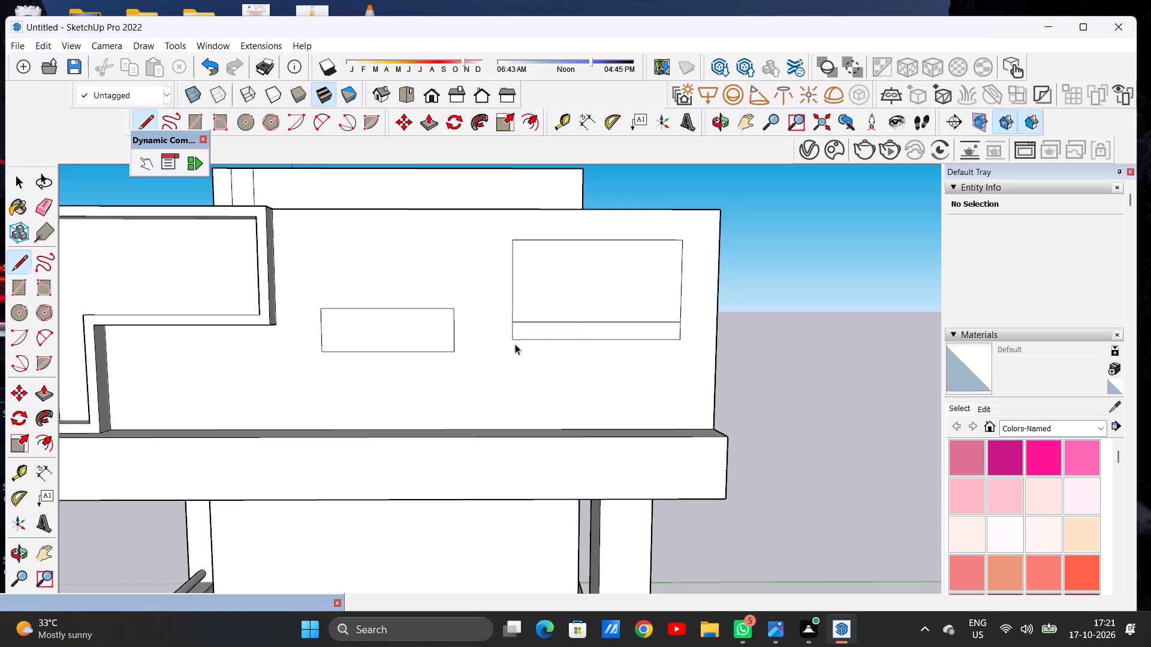
key("e")
left_click(575, 322)
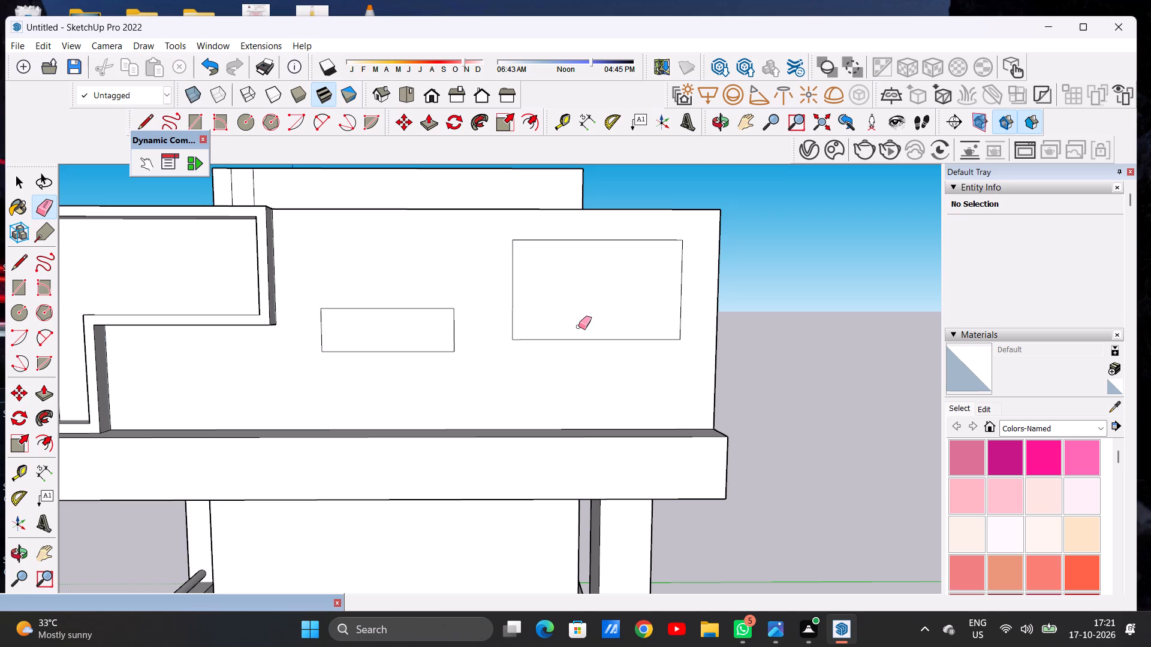
key("space")
Offset the larger rectangle's outline slightly inward to form a narrow border.
scroll(589, 320, "down", 8)
scroll(590, 320, "up", 3)
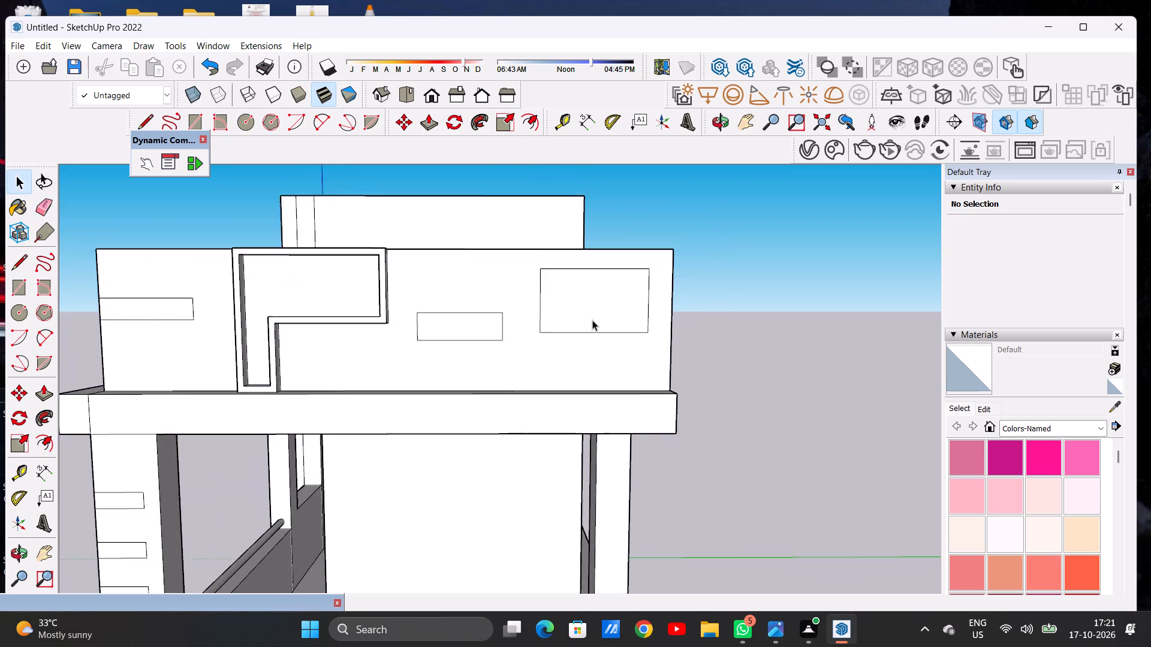
scroll(592, 320, "up", 1)
type("OF")
left_click(573, 279)
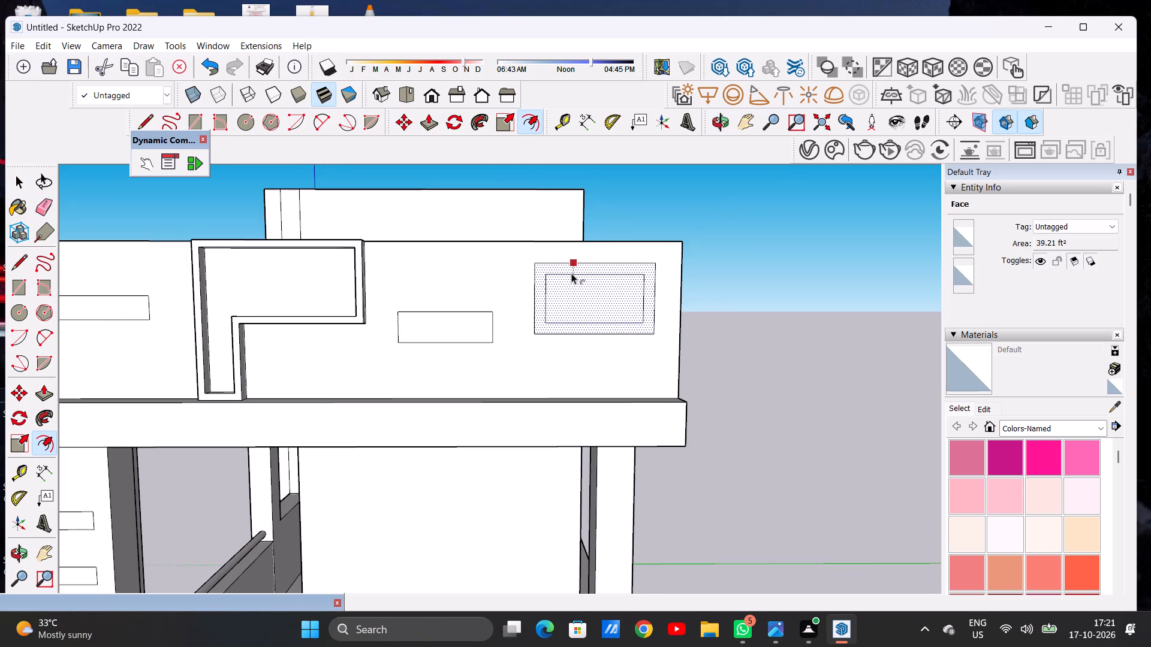
left_click(570, 271)
key("space")
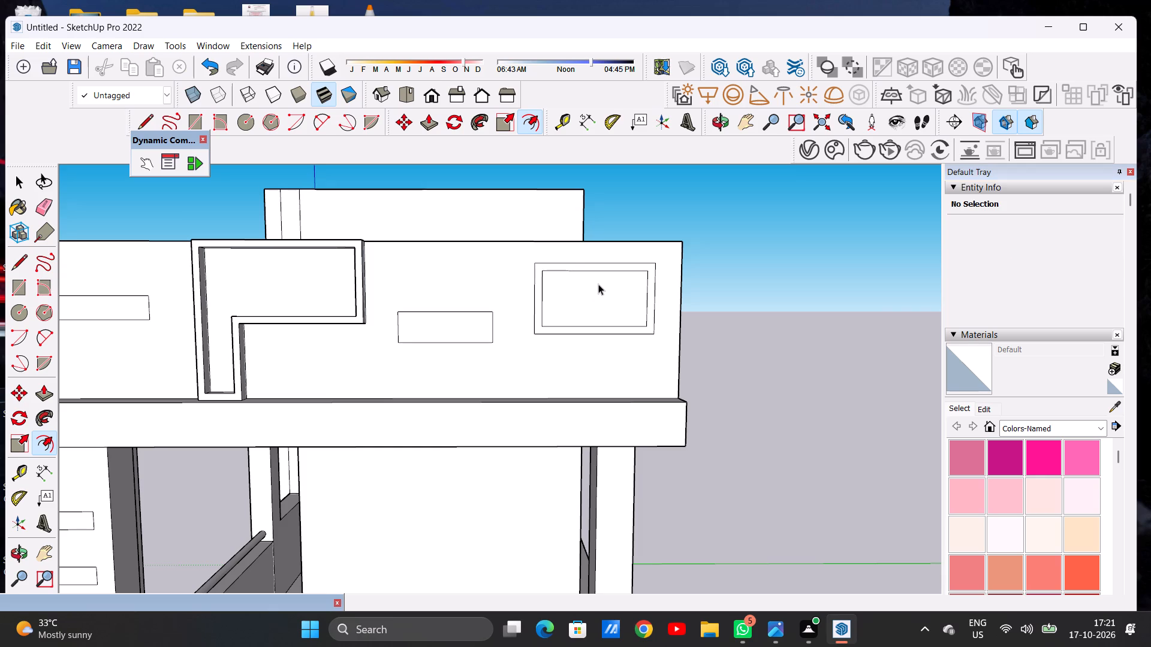
Push/Pull the larger rectangle's border outward from the parapet face to make a raised frame.
scroll(598, 284, "down", 4)
middle_click_drag(617, 288, 475, 337)
scroll(496, 325, "up", 2)
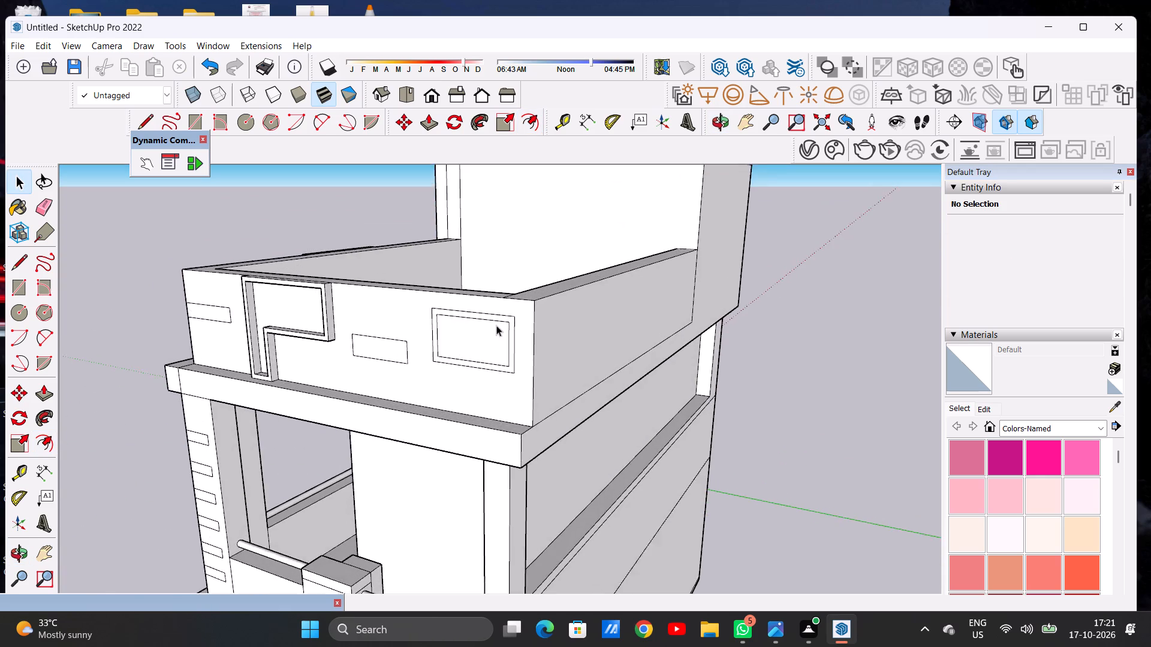
scroll(496, 325, "up", 4)
key("p")
scroll(513, 312, "up", 6)
scroll(518, 315, "down", 1)
scroll(518, 315, "up", 1)
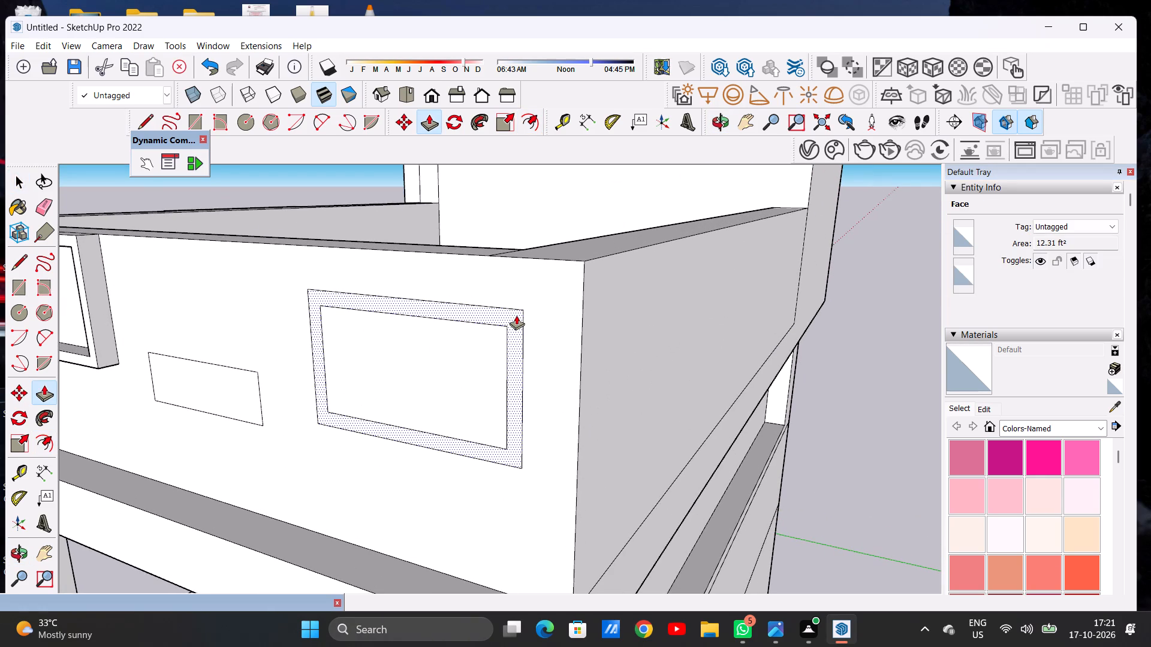
left_click(516, 315)
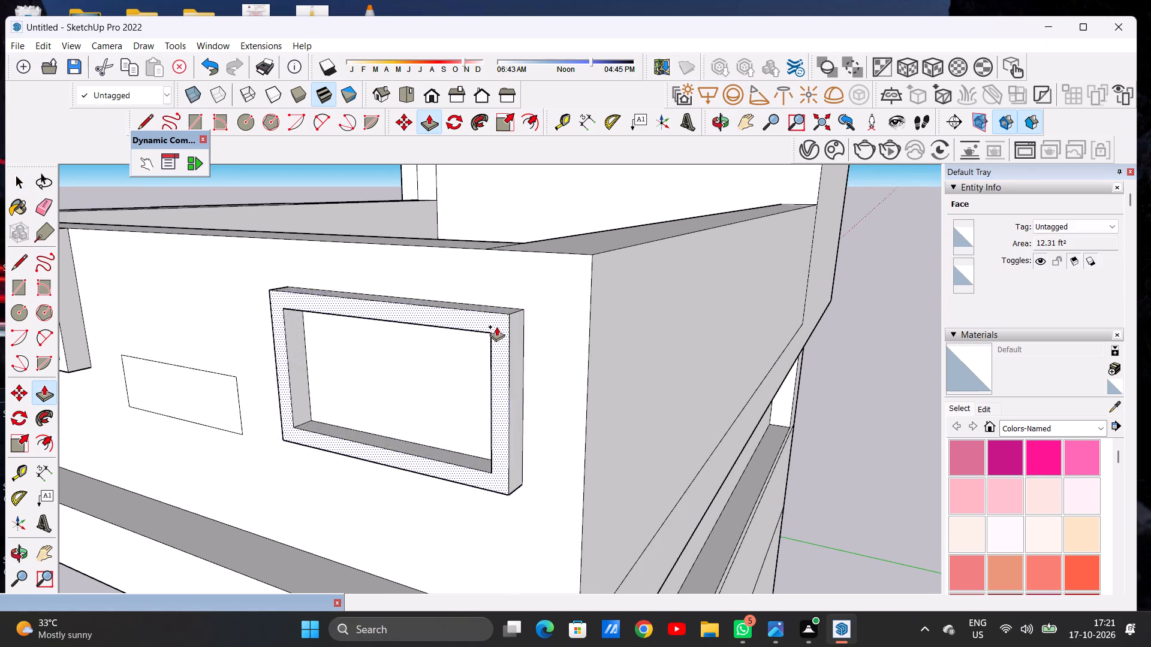
scroll(519, 313, "down", 7)
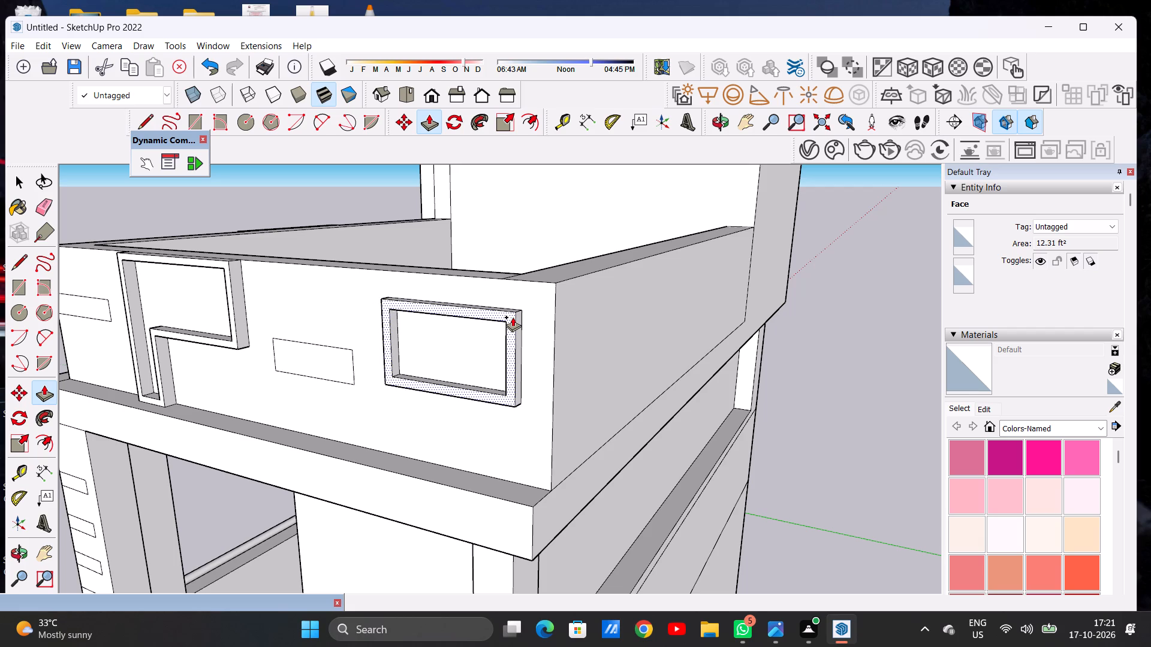
left_click(513, 317)
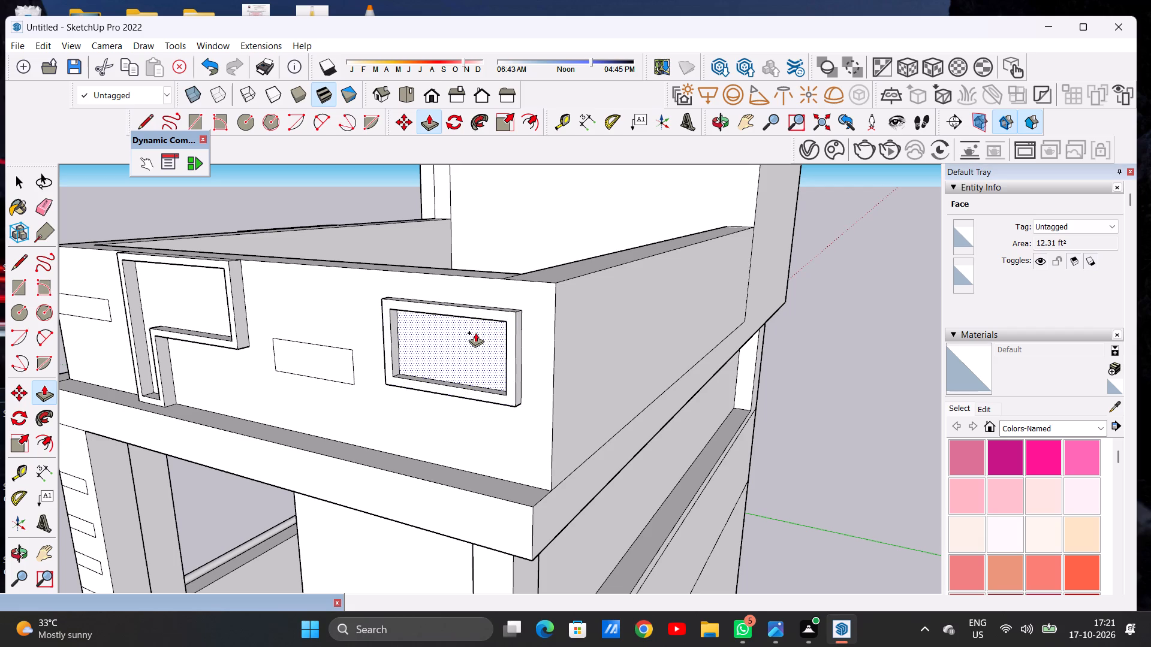
Push/Pull the panel inside the larger raised frame outward until it is about level with the frame.
left_click(475, 332)
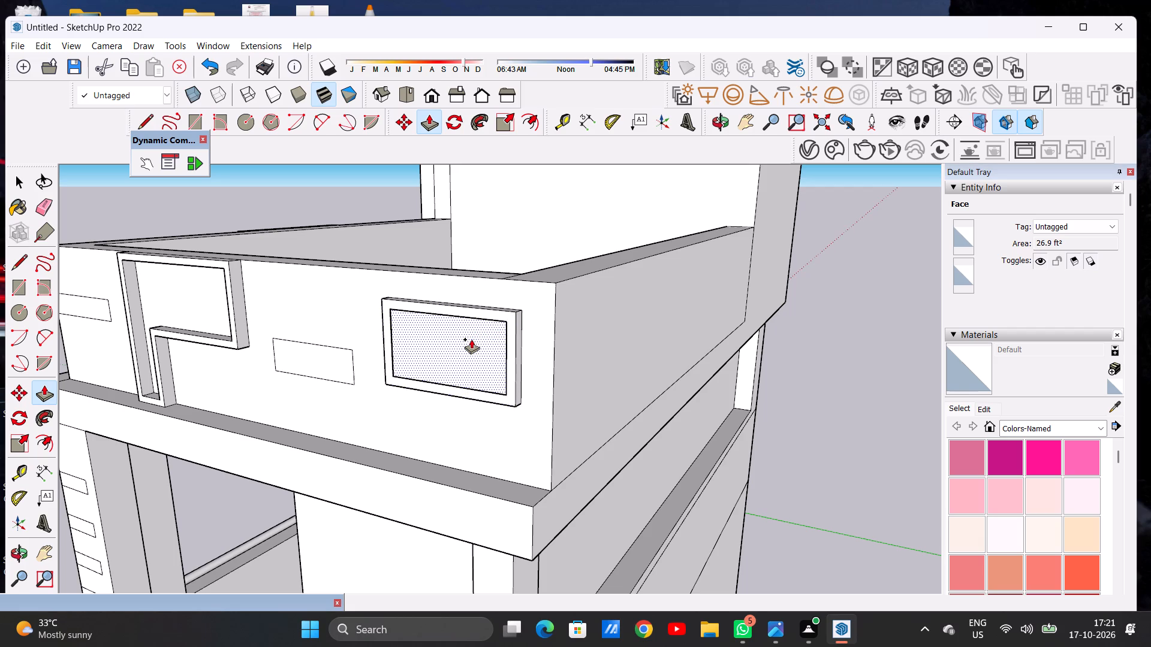
left_click(471, 339)
key("space")
Make the small rectangle taller by drawing a thin strip along its top and erasing the former top edge.
scroll(583, 288, "down", 11)
middle_click_drag(526, 311, 620, 285)
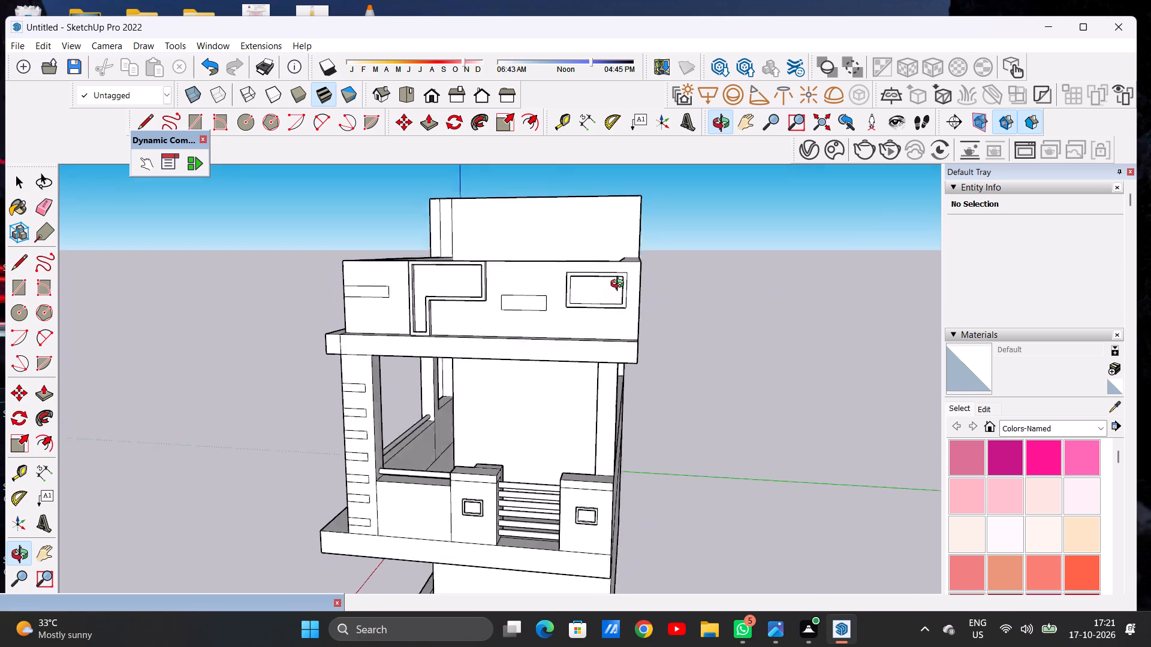
middle_click_drag(620, 285, 647, 285)
scroll(549, 313, "up", 5)
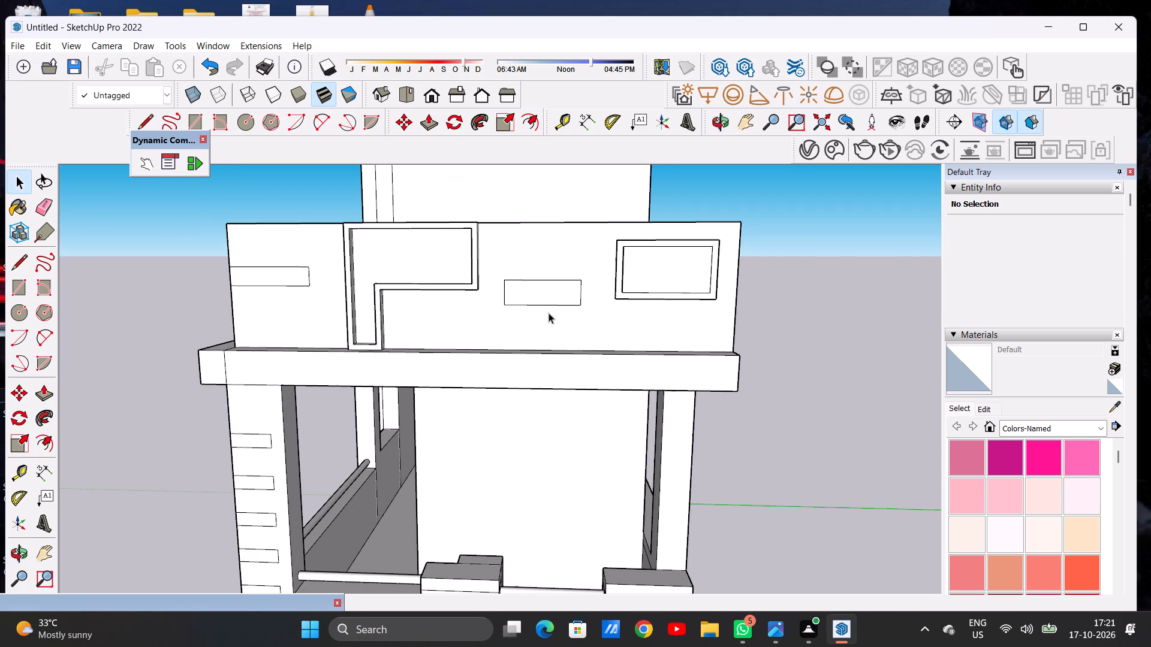
scroll(559, 325, "down", 5)
middle_click_drag(544, 300, 538, 304)
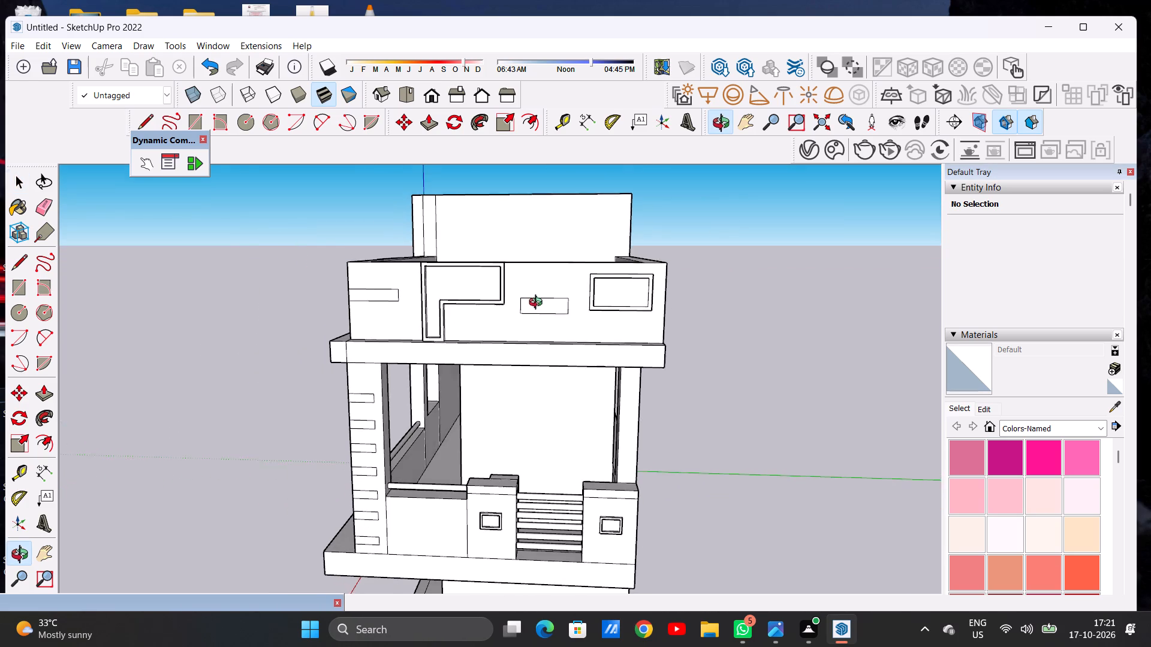
middle_click_drag(538, 304, 540, 315)
scroll(544, 321, "up", 10)
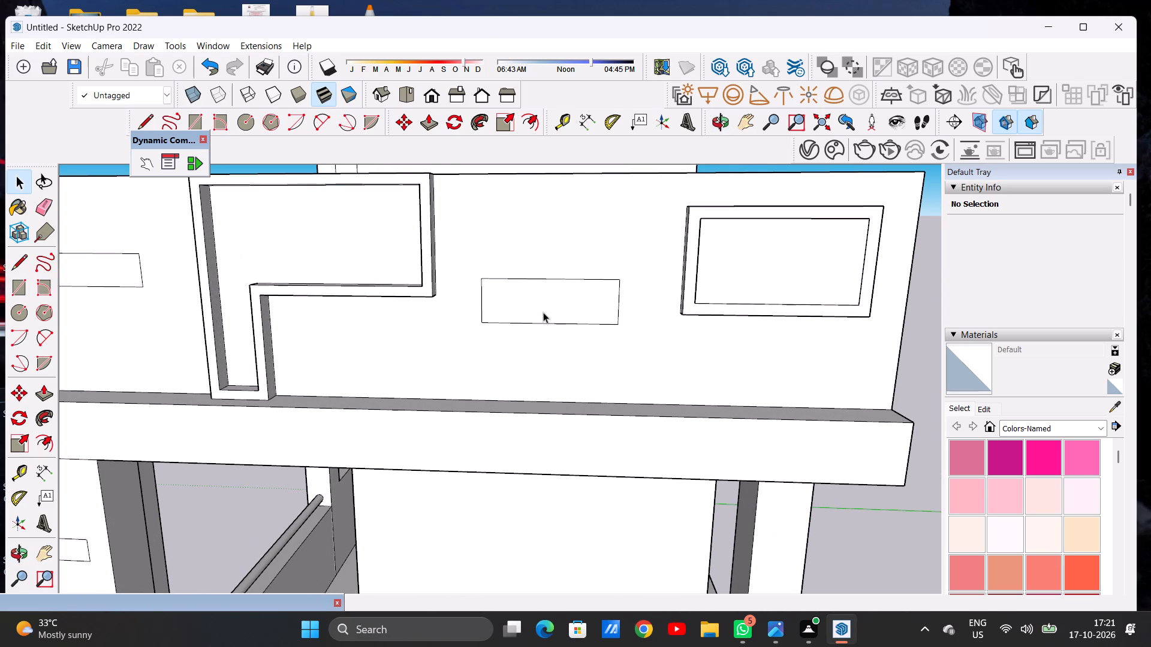
scroll(535, 308, "down", 4)
middle_click_drag(544, 308, 551, 295)
scroll(556, 301, "up", 2)
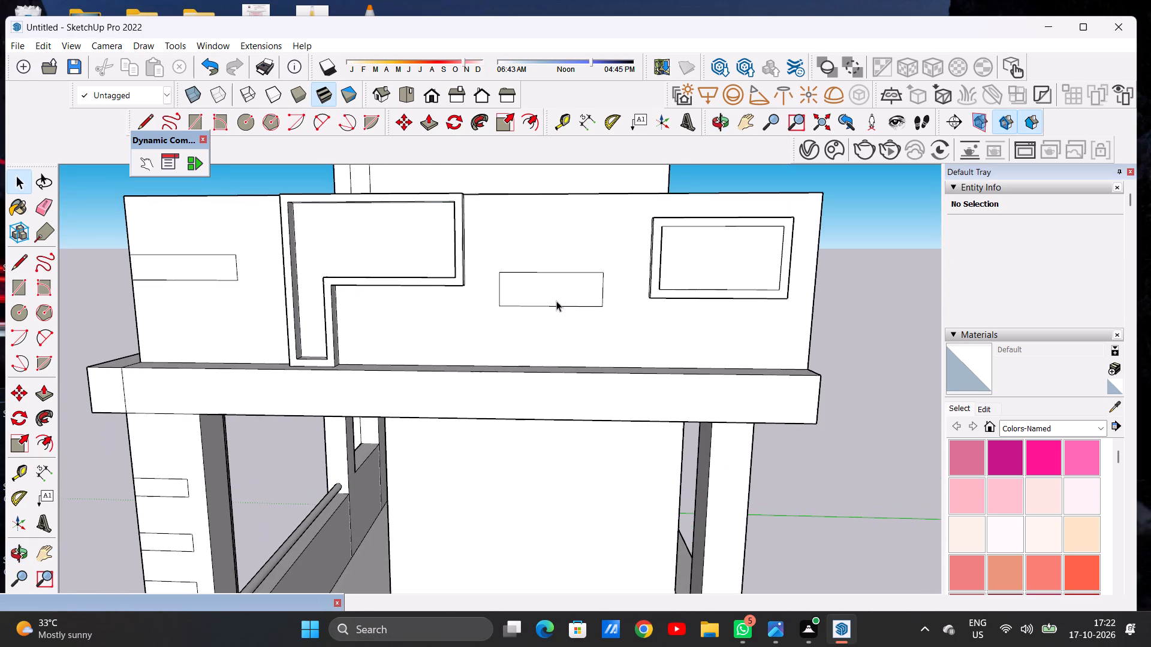
key("l")
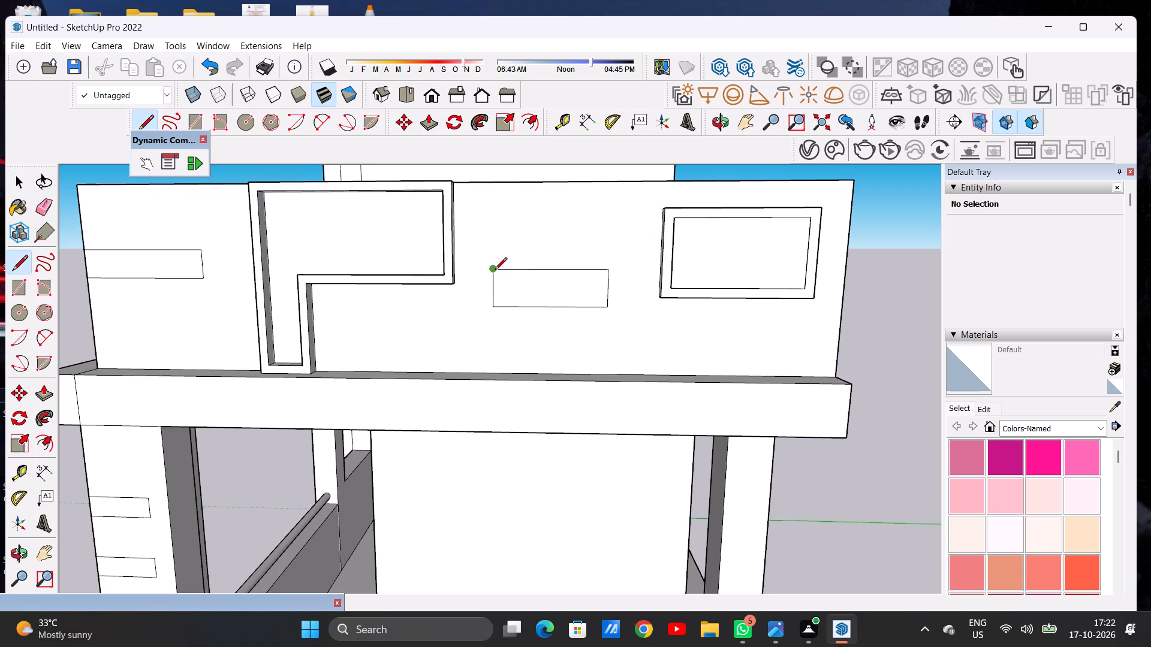
left_click(495, 271)
left_click(495, 258)
left_click(608, 260)
left_click(609, 271)
key("space")
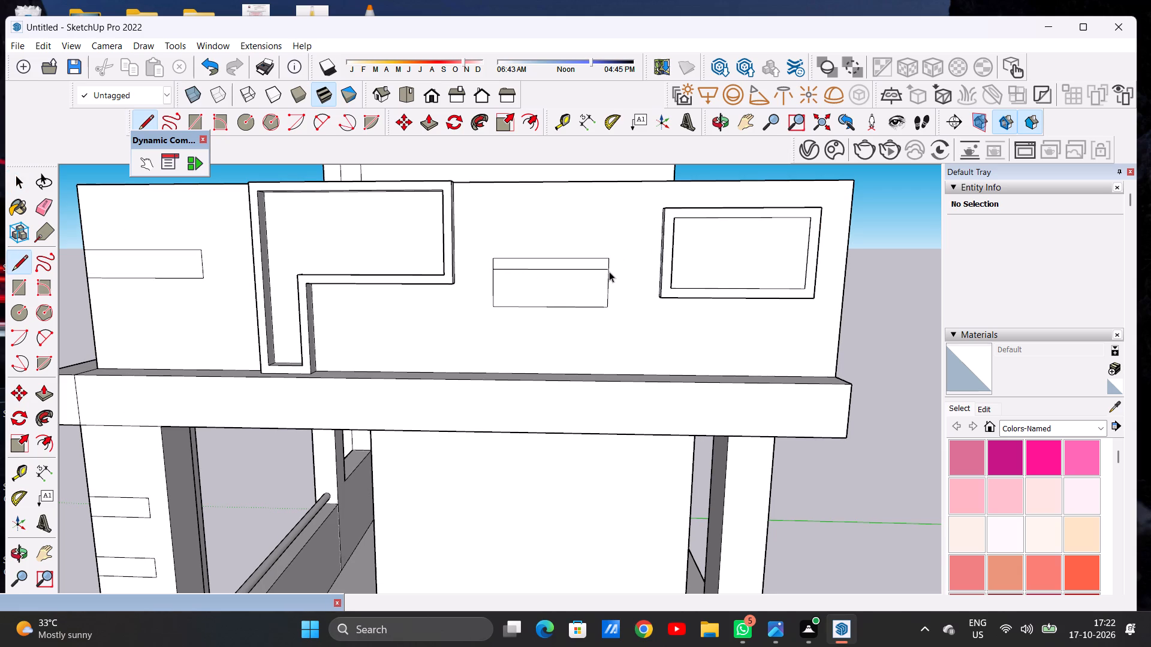
key("e")
left_click_drag(567, 267, 570, 273)
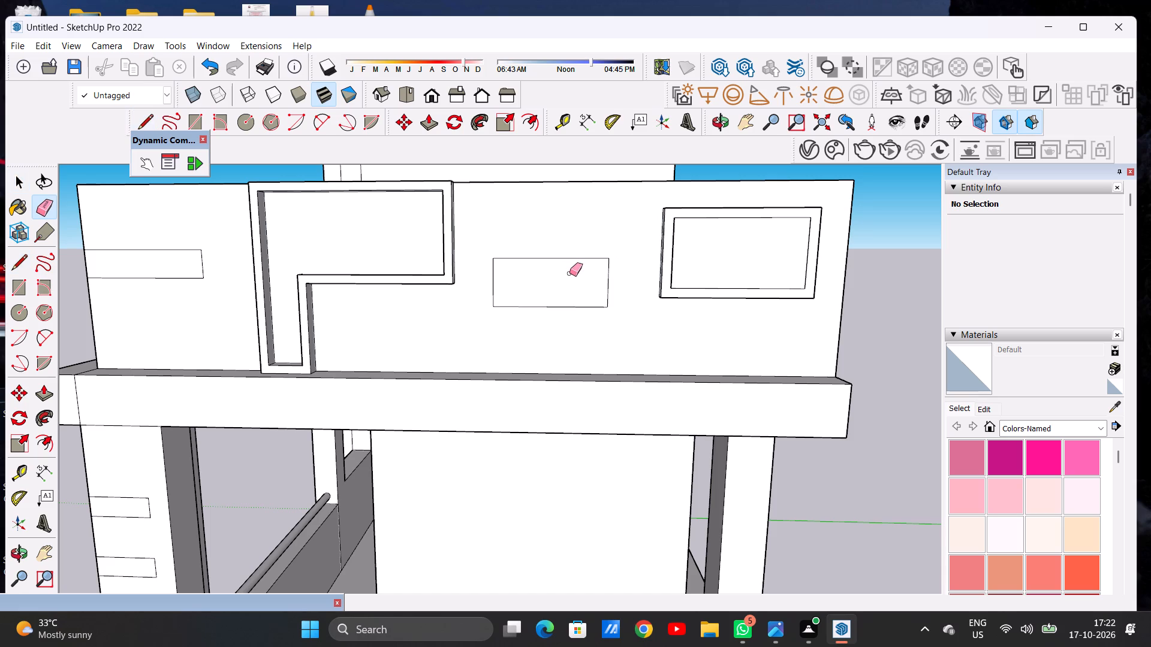
Offset the small rectangle's outline slightly inward to form a narrow border.
type("OF")
left_click(555, 258)
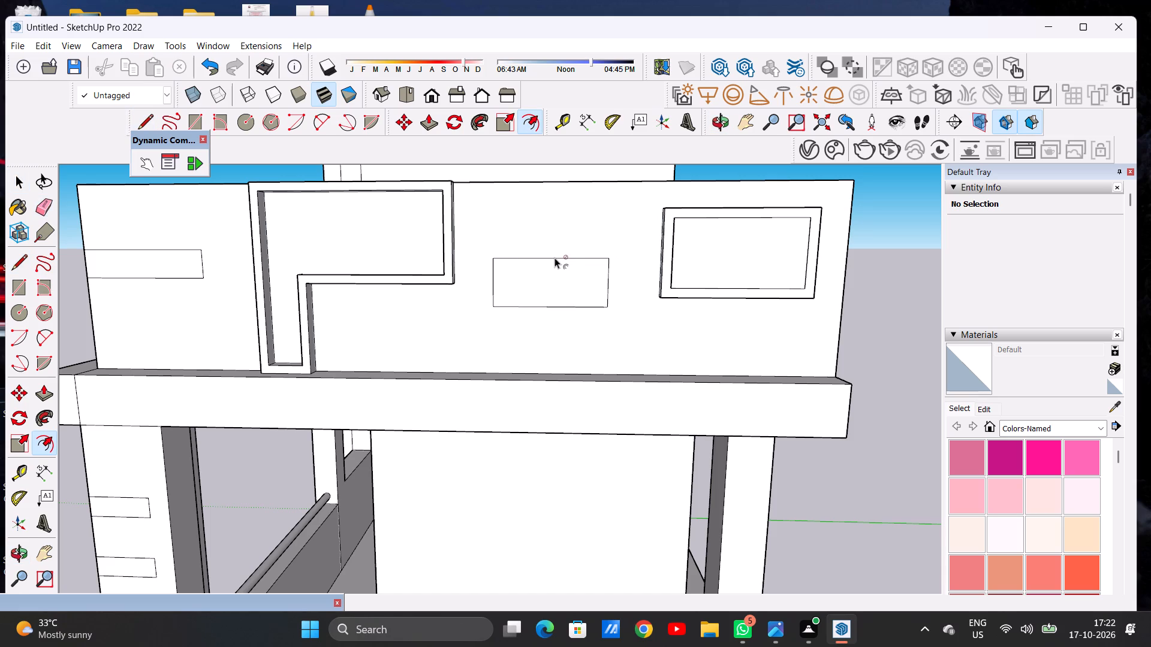
left_click(557, 262)
left_click(557, 265)
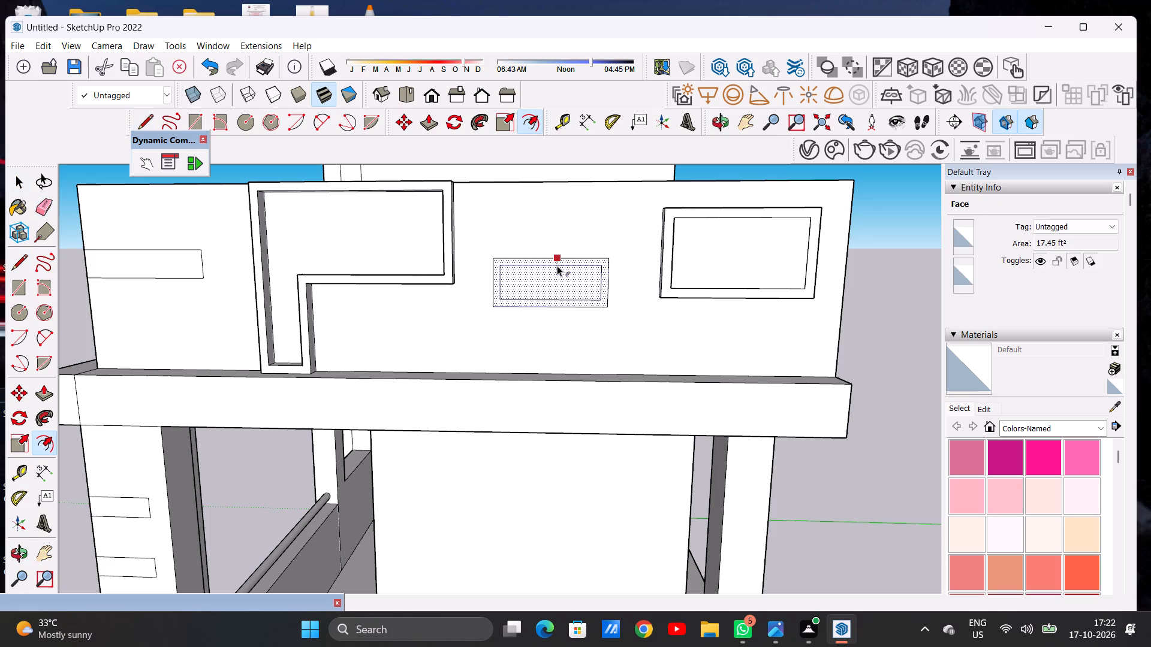
key("space")
Push/Pull the small rectangle's border outward from the parapet face to make a raised frame.
scroll(544, 248, "down", 5)
scroll(544, 248, "up", 1)
scroll(545, 248, "down", 2)
middle_click_drag(551, 279, 488, 324)
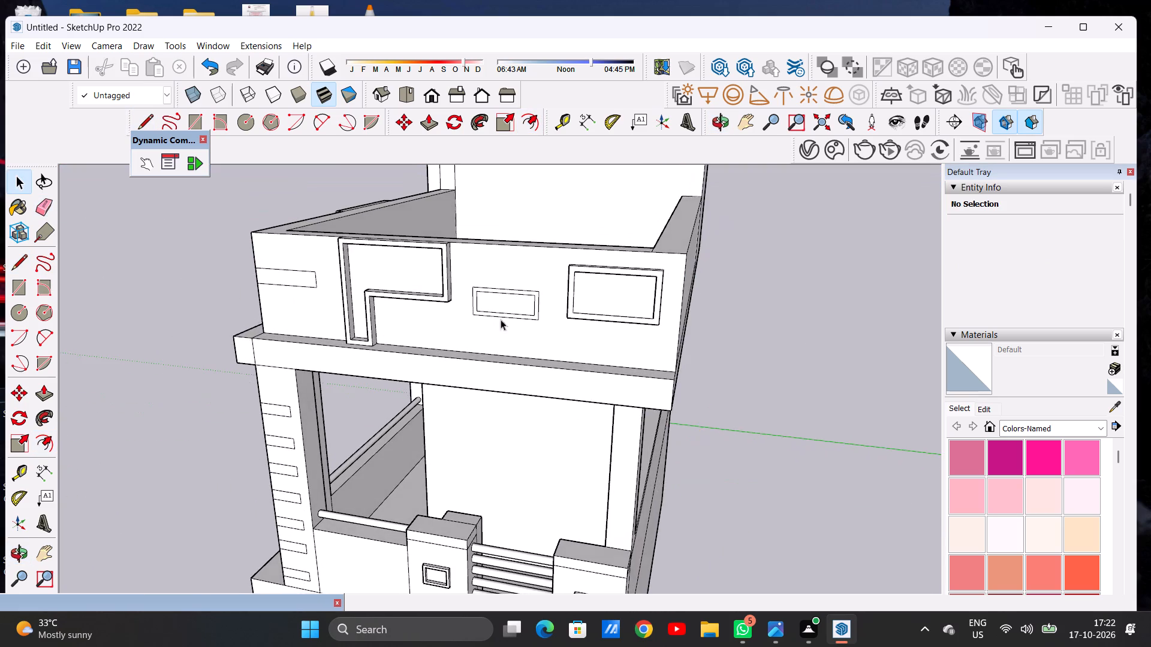
scroll(523, 308, "up", 4)
key("p")
scroll(552, 291, "up", 6)
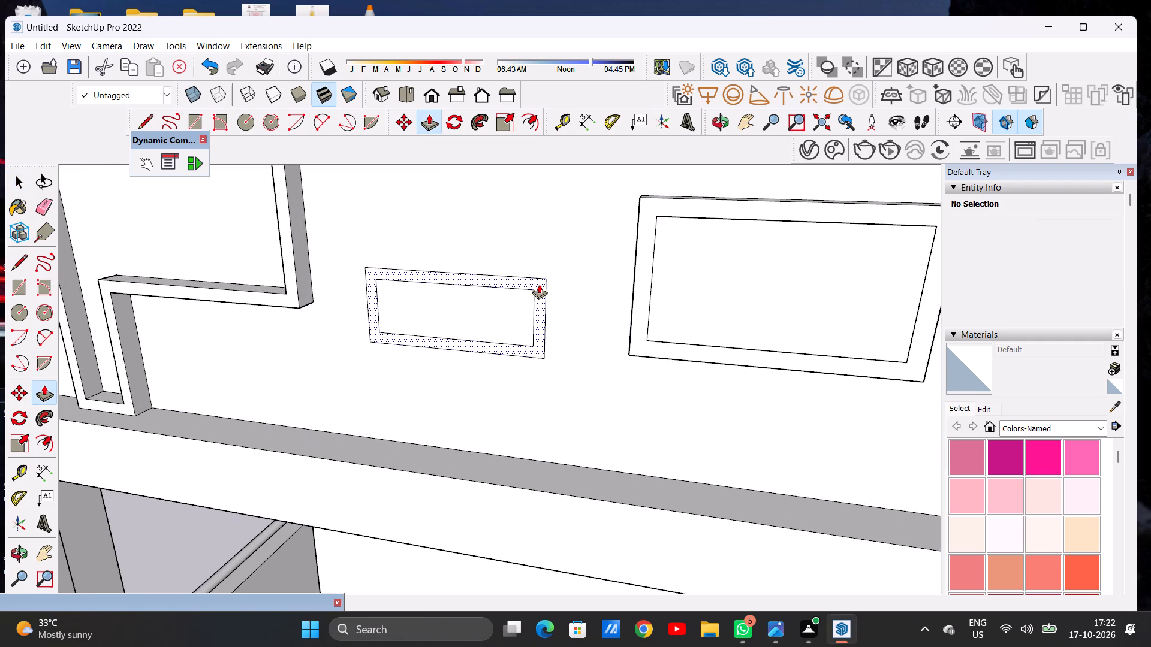
left_click(539, 284)
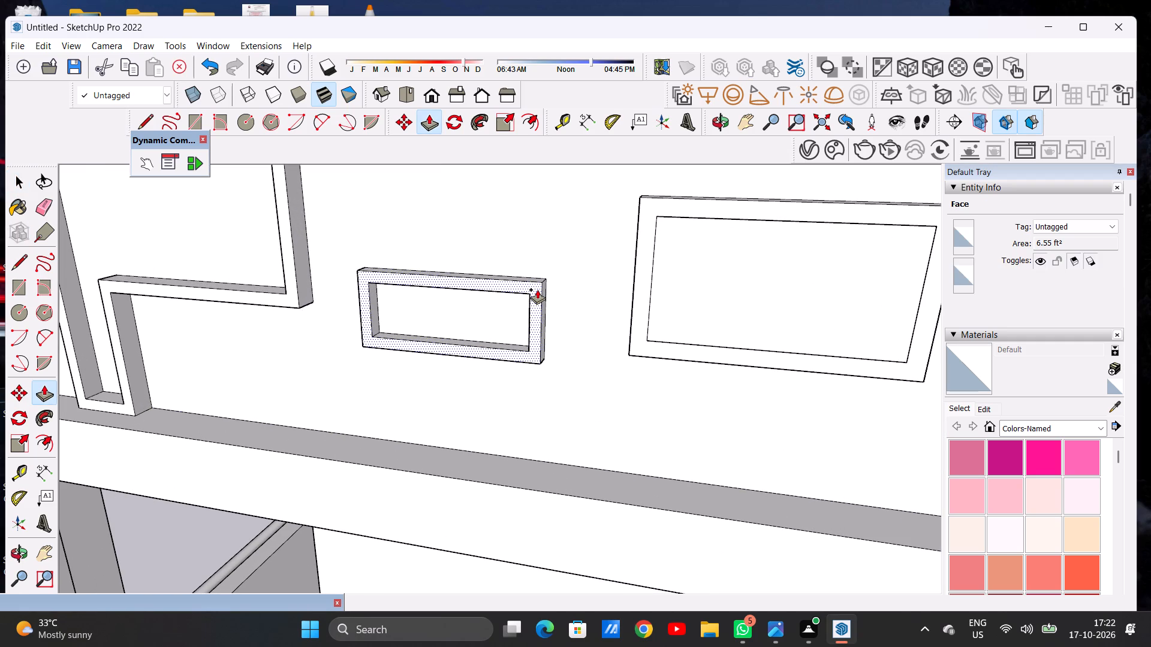
left_click(537, 289)
Push/Pull the panel inside the small raised frame slightly outward, keeping it recessed behind the frame.
left_click(502, 307)
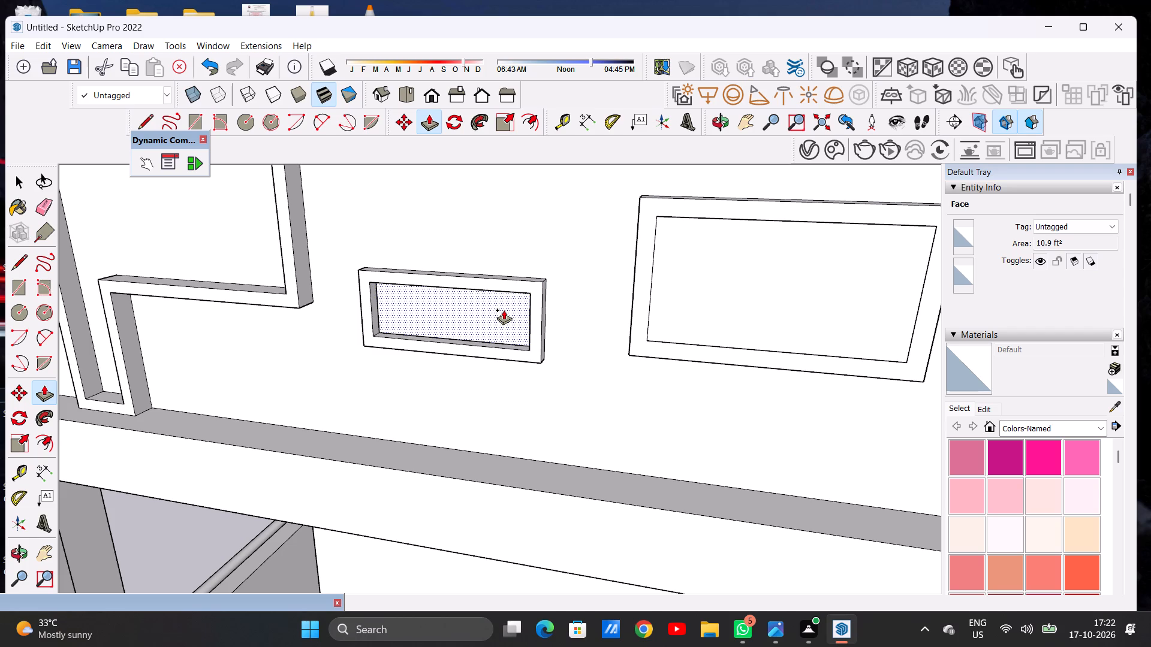
left_click(503, 311)
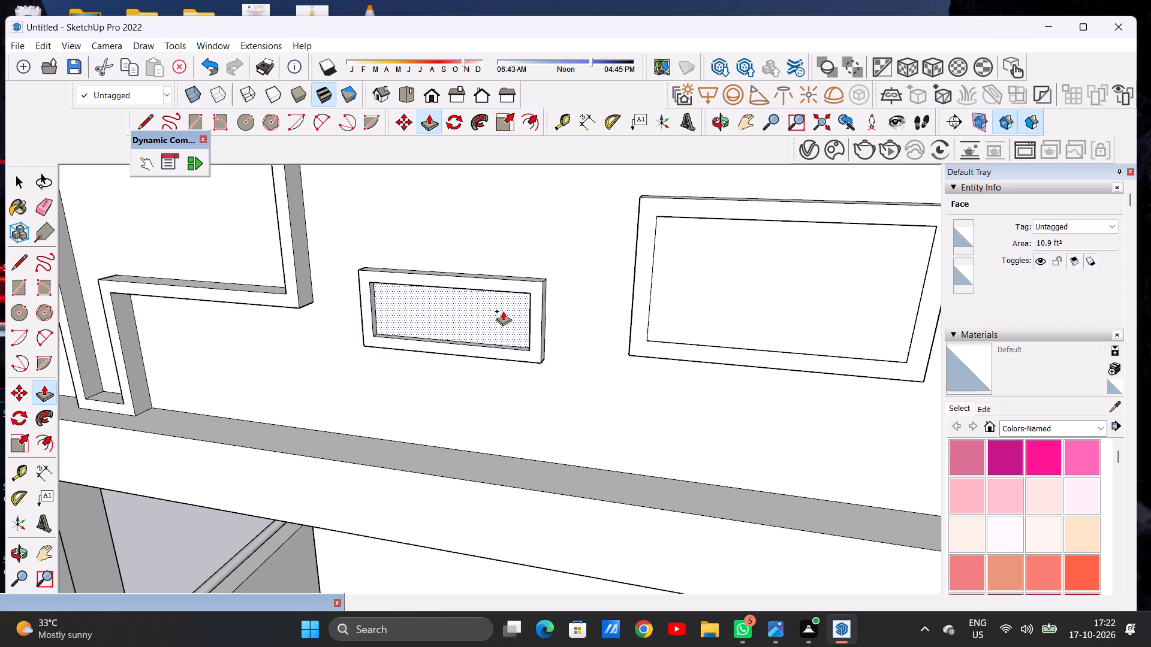
key("space")
Erase the two vertical edges near the front corner of the tower's side wall, above the parapet.
scroll(538, 313, "down", 20)
scroll(538, 313, "down", 4)
middle_click_drag(498, 327, 561, 303)
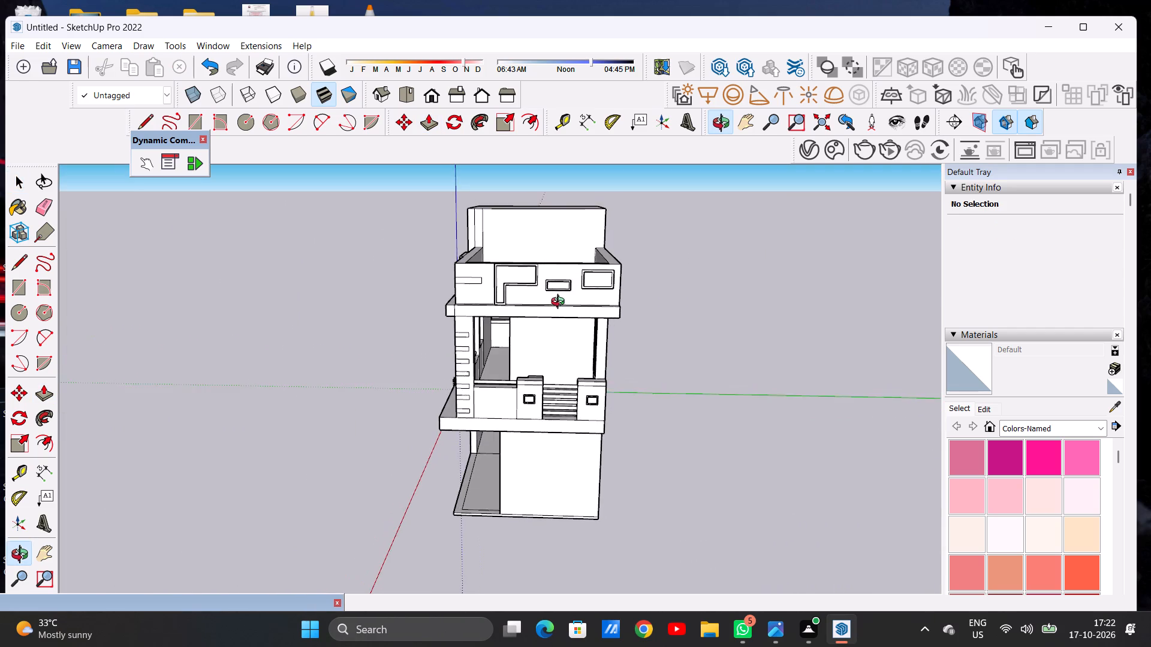
middle_click_drag(561, 303, 557, 294)
scroll(490, 304, "up", 6)
scroll(517, 322, "down", 3)
scroll(517, 322, "up", 1)
scroll(517, 322, "down", 4)
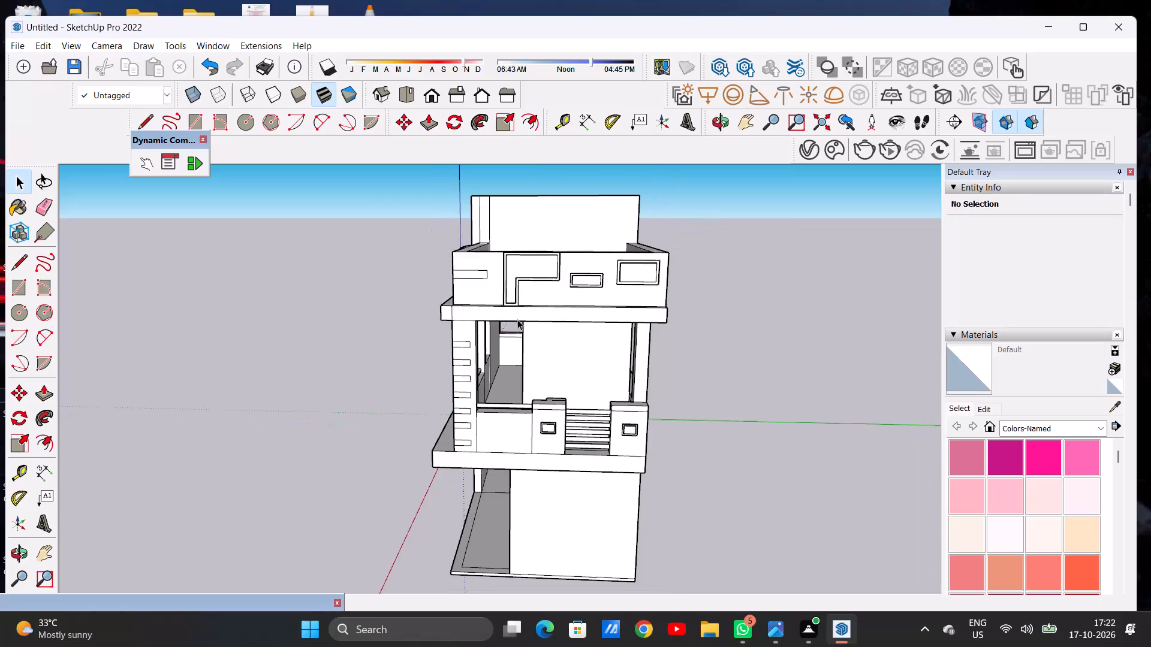
scroll(517, 319, "down", 4)
middle_click_drag(418, 315, 679, 310)
scroll(600, 340, "down", 4)
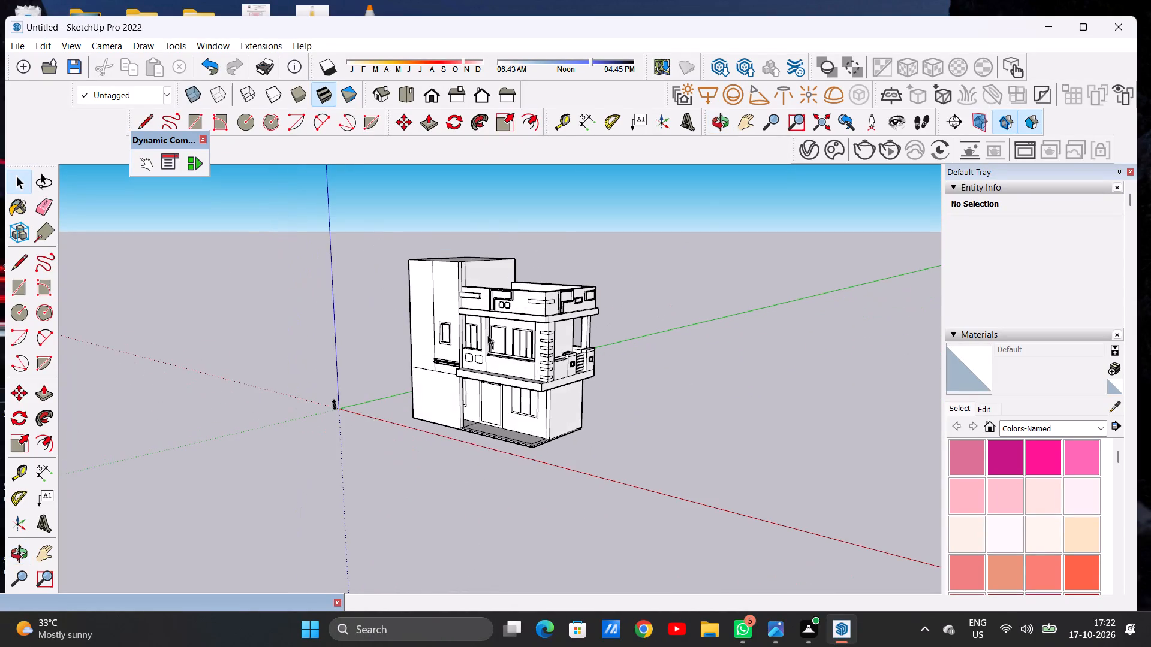
middle_click_drag(462, 340, 628, 315)
scroll(462, 277, "up", 6)
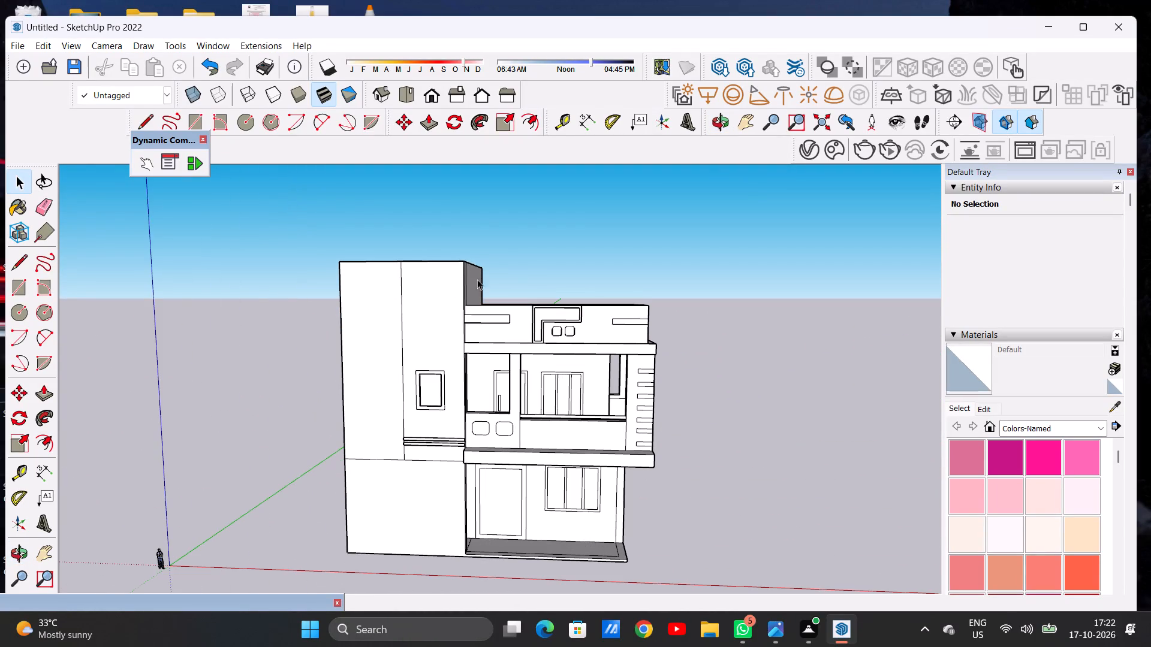
middle_click_drag(513, 277, 349, 318)
scroll(458, 288, "up", 7)
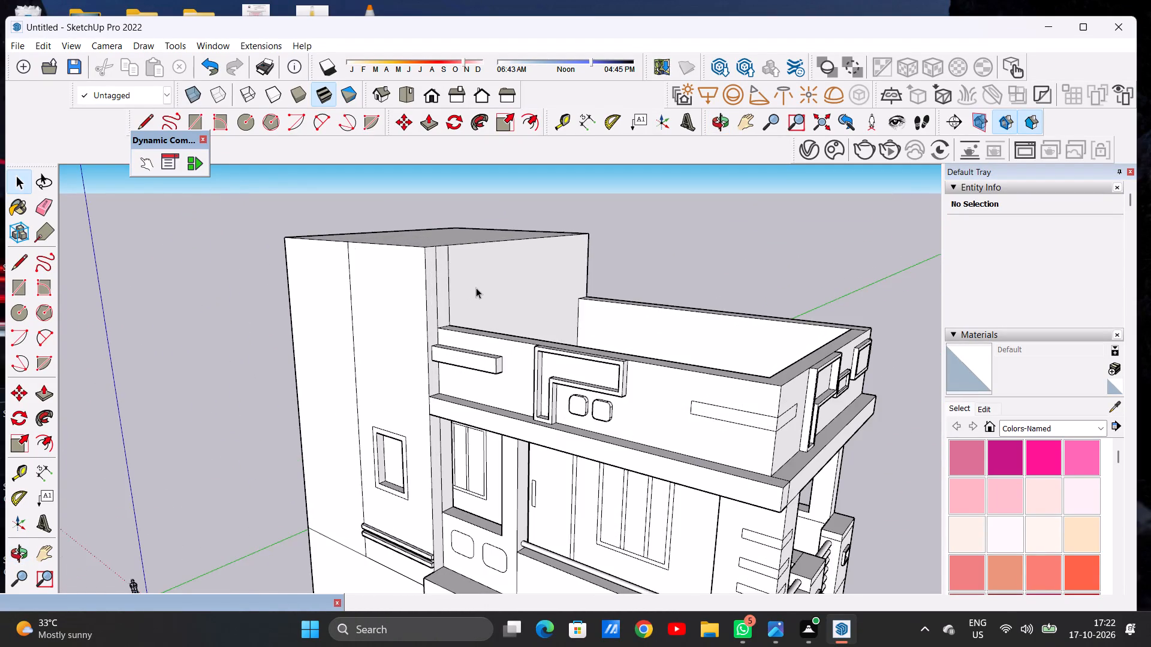
middle_click_drag(476, 288, 436, 315)
key("e")
scroll(459, 291, "up", 1)
scroll(459, 291, "down", 1)
scroll(459, 291, "up", 2)
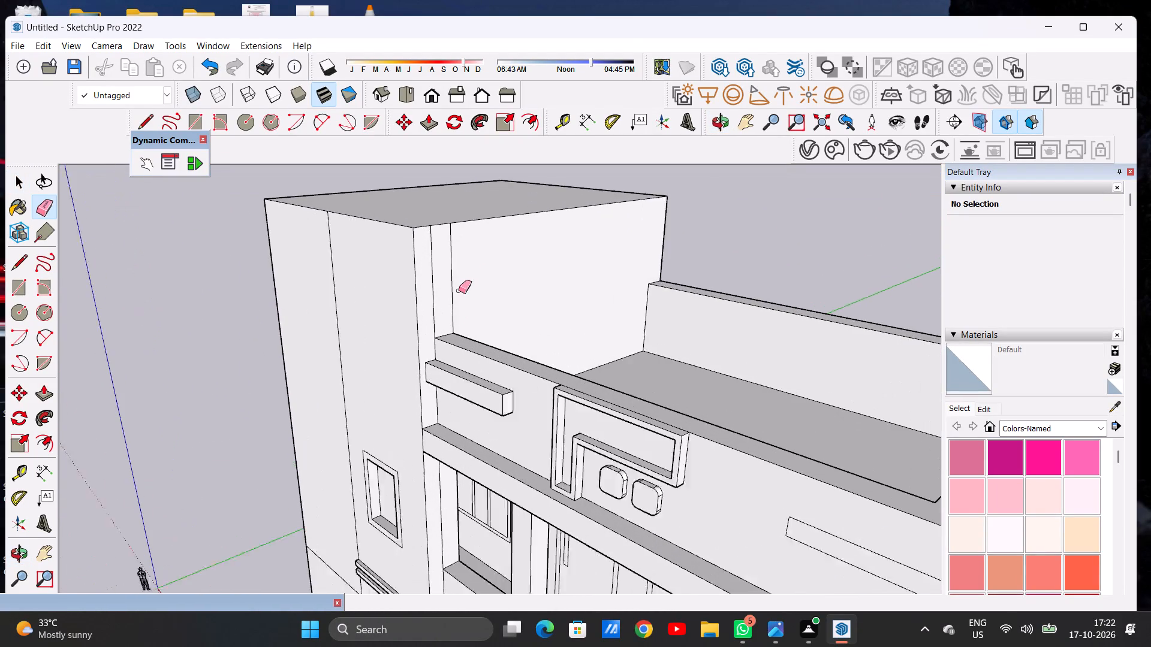
scroll(459, 291, "up", 3)
left_click_drag(427, 292, 454, 278)
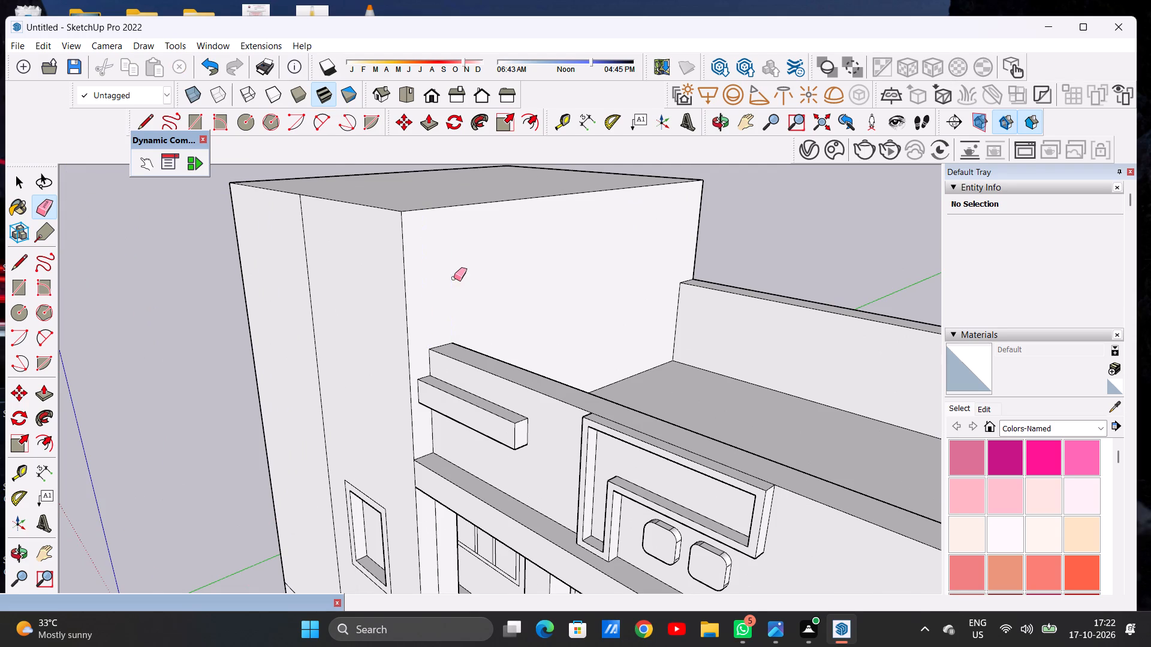
key("space")
Examine the whole front elevation and the tower block's plain top from the front and from above.
scroll(599, 277, "down", 4)
middle_click_drag(526, 285, 459, 285)
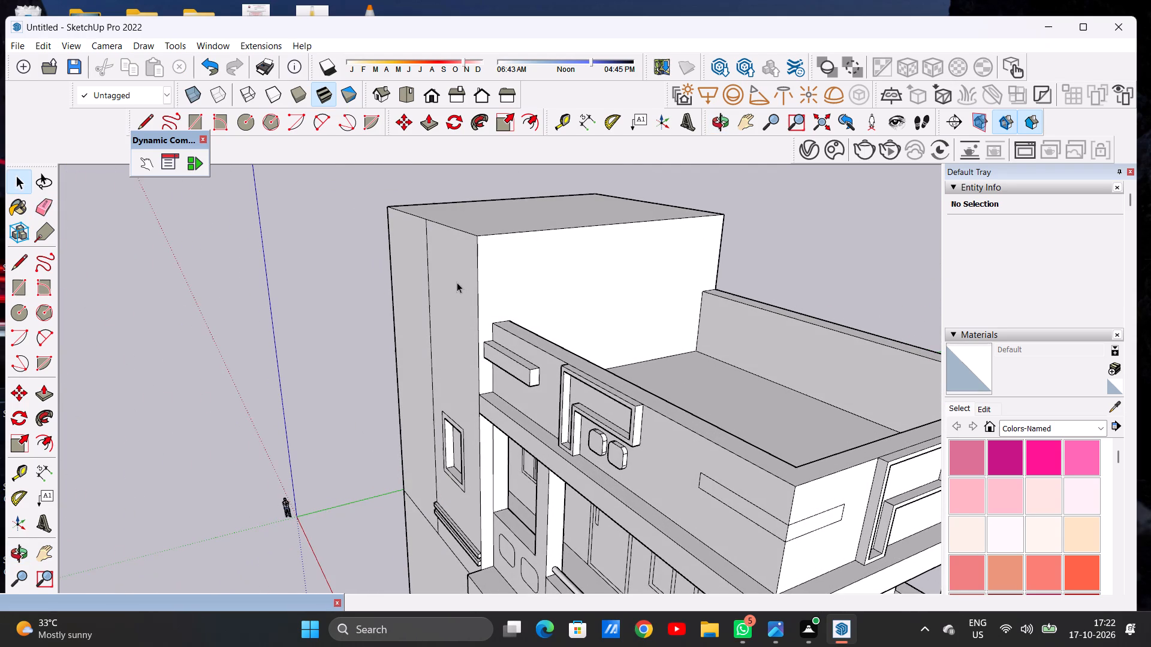
scroll(481, 329, "down", 5)
middle_click_drag(447, 306, 683, 277)
scroll(549, 315, "down", 3)
middle_click_drag(426, 328, 489, 316)
scroll(510, 319, "down", 3)
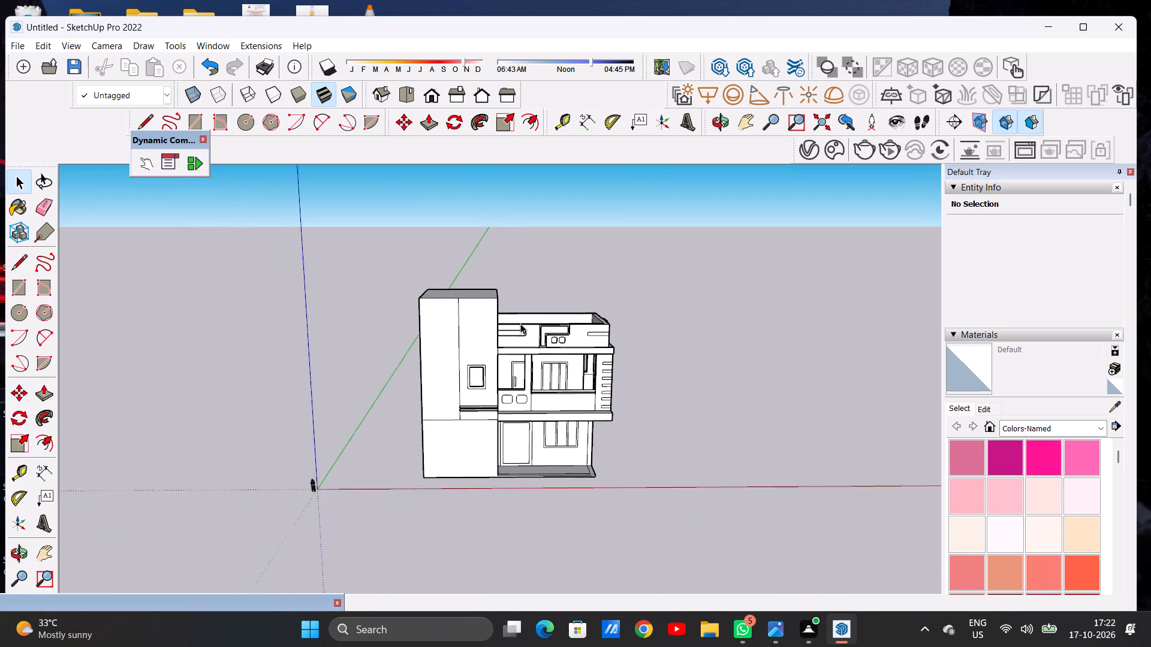
scroll(520, 323, "down", 2)
scroll(463, 359, "up", 5)
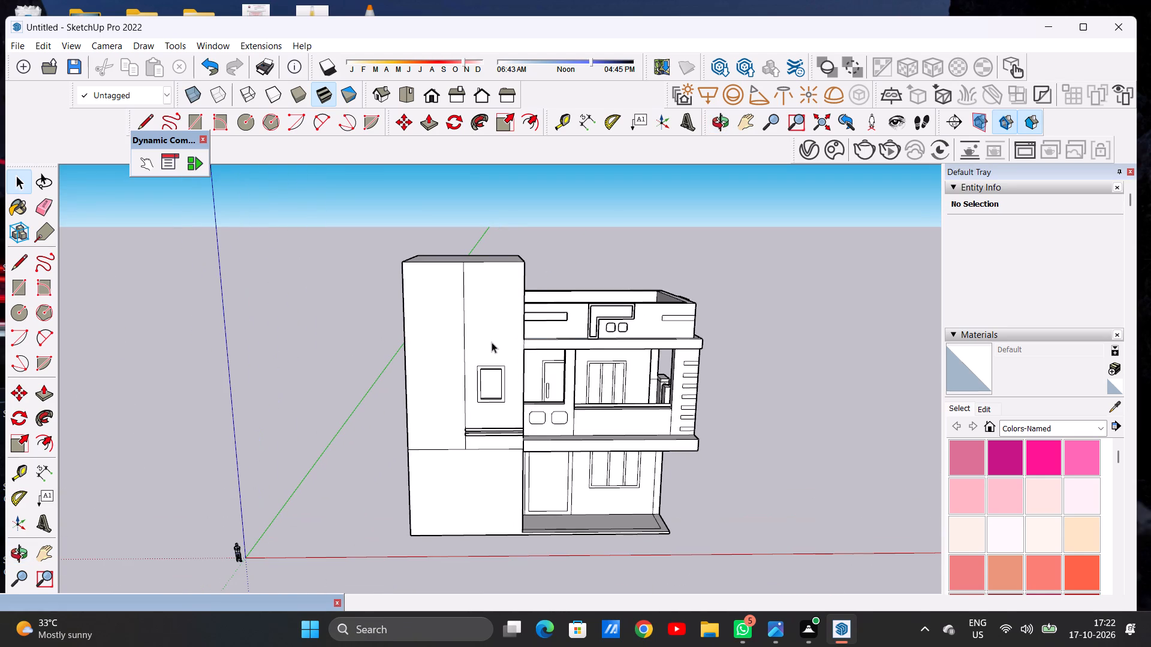
scroll(492, 342, "up", 1)
scroll(491, 317, "down", 6)
scroll(470, 382, "up", 2)
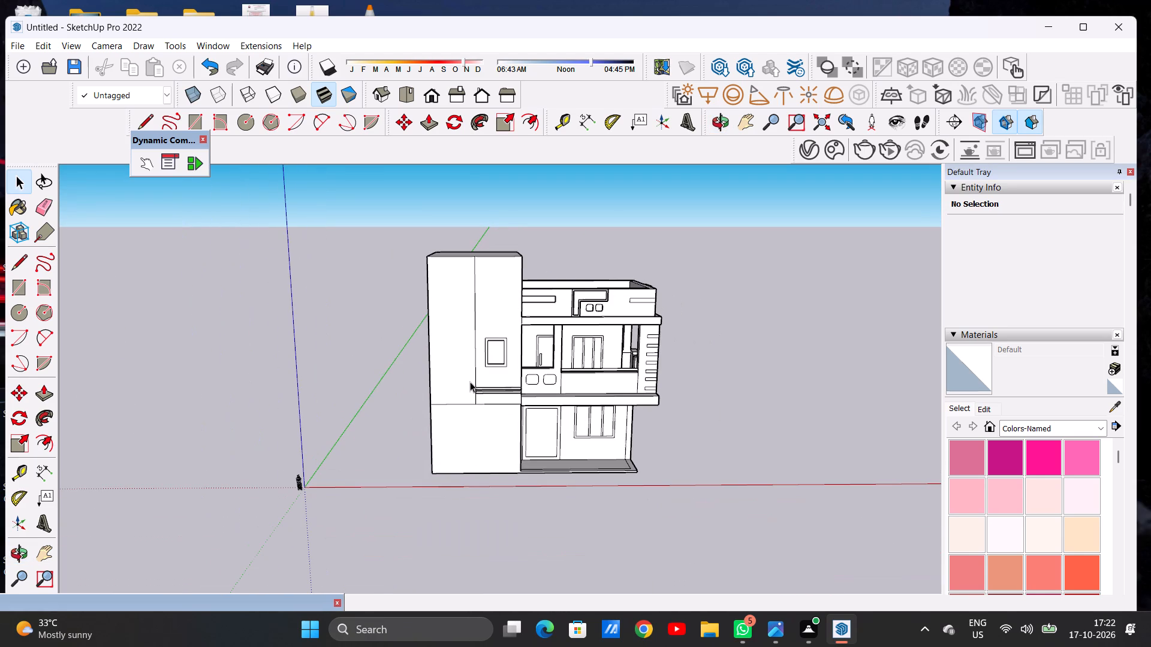
scroll(462, 319, "down", 1)
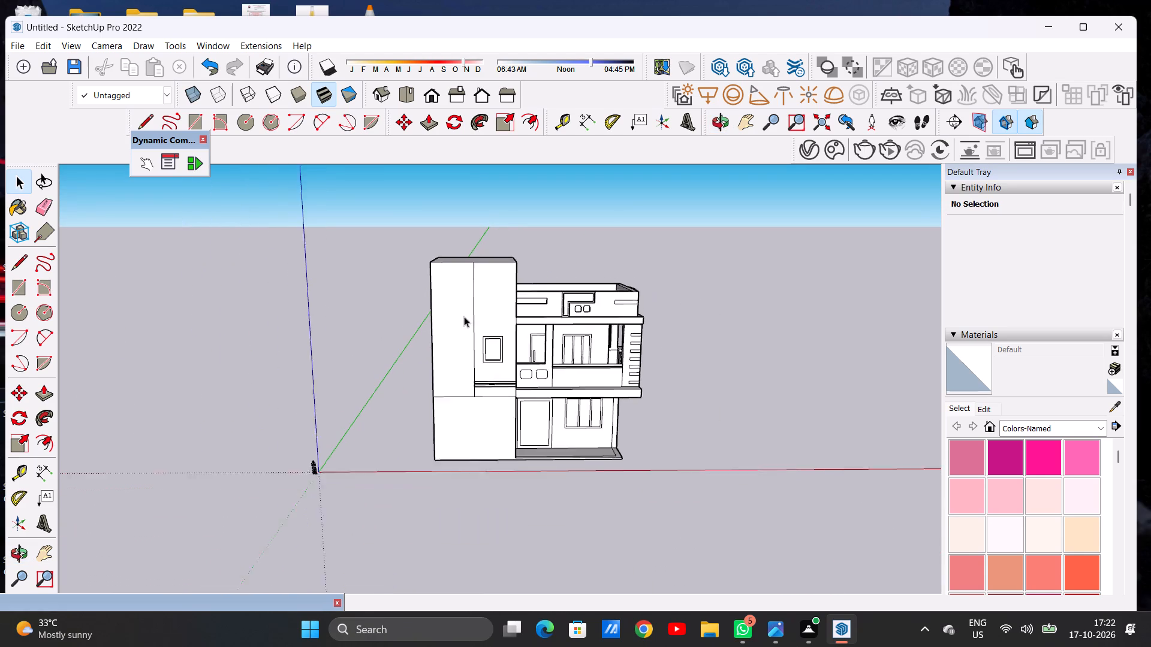
scroll(464, 316, "down", 1)
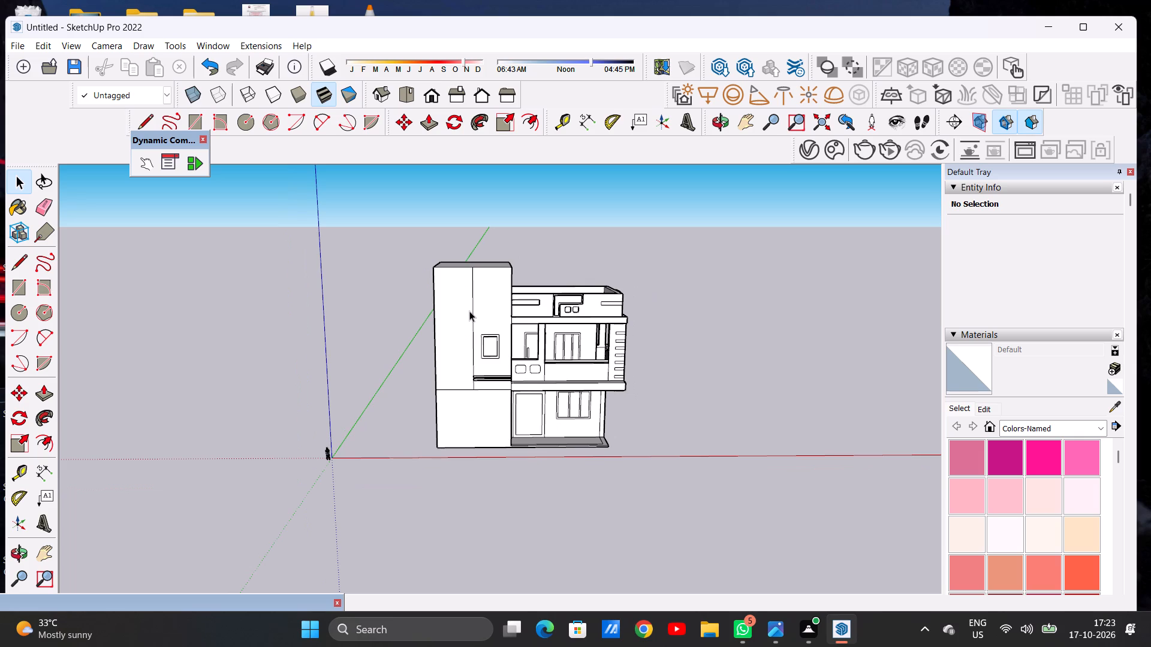
scroll(452, 338, "up", 3)
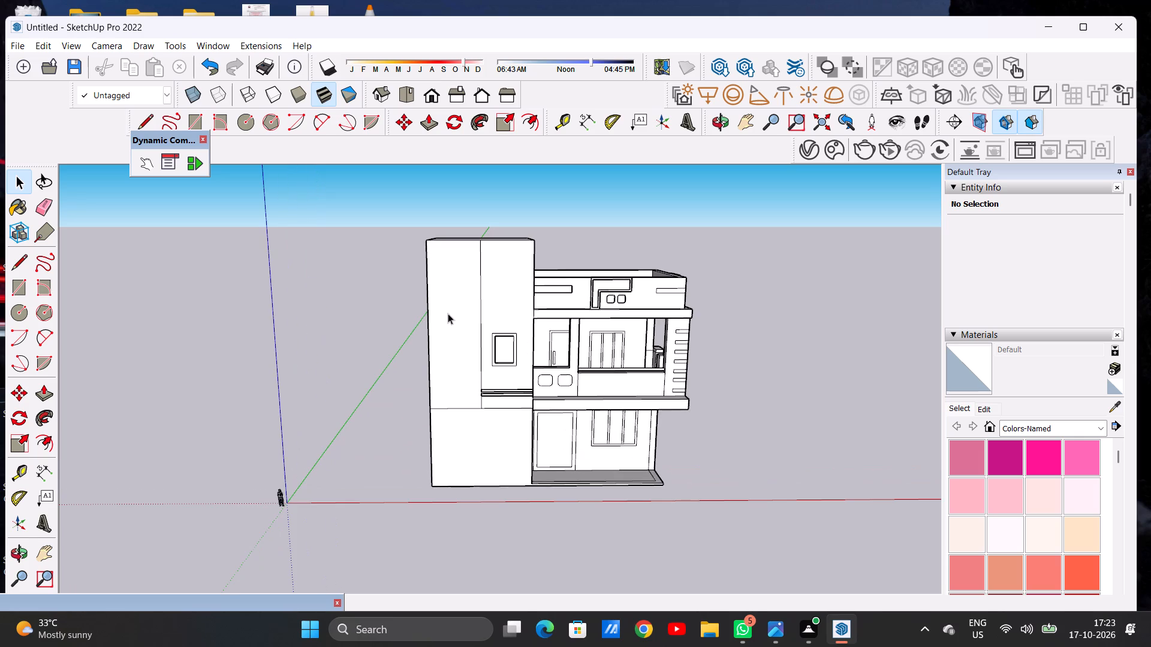
scroll(472, 267, "up", 2)
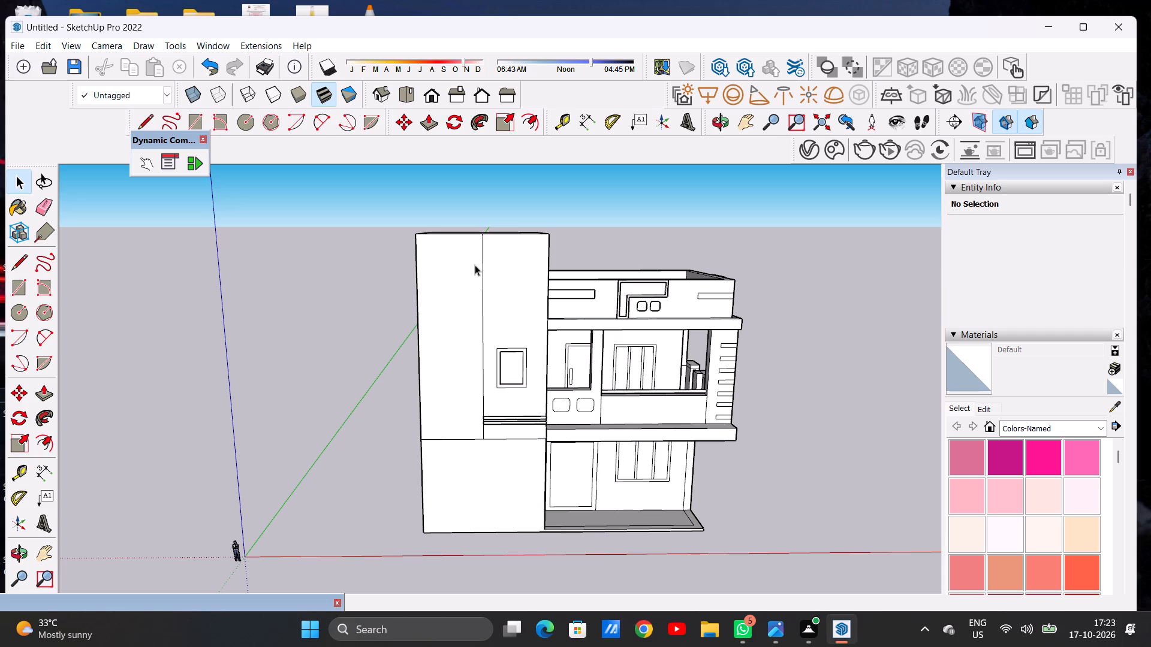
middle_click_drag(464, 244, 456, 328)
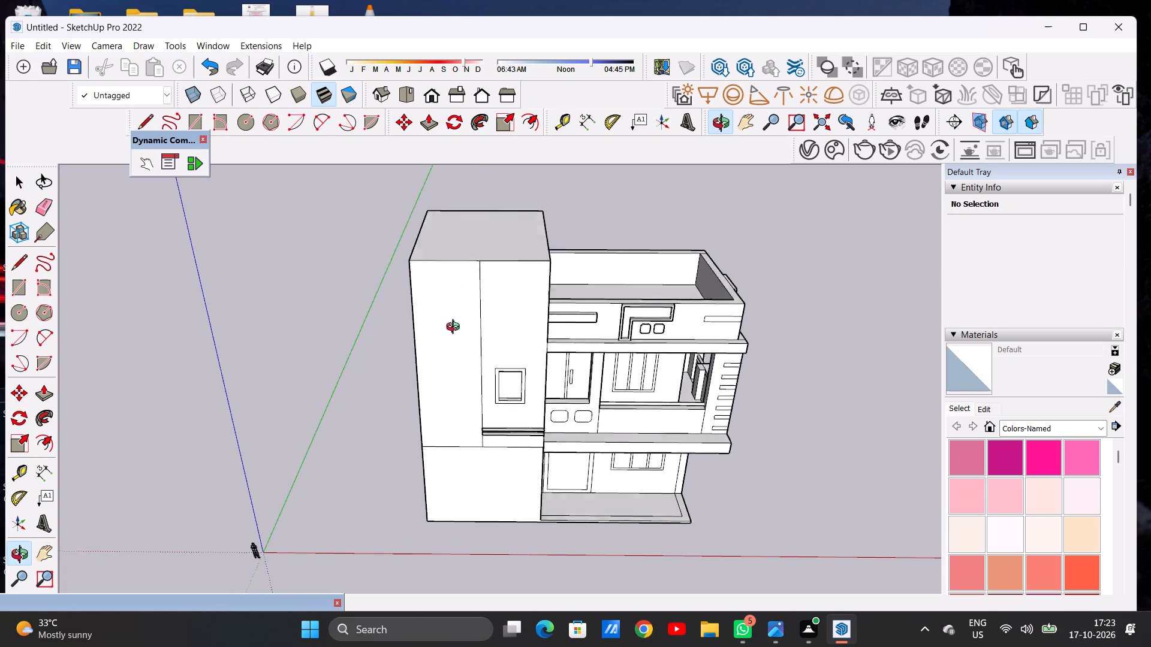
middle_click_drag(456, 328, 473, 240)
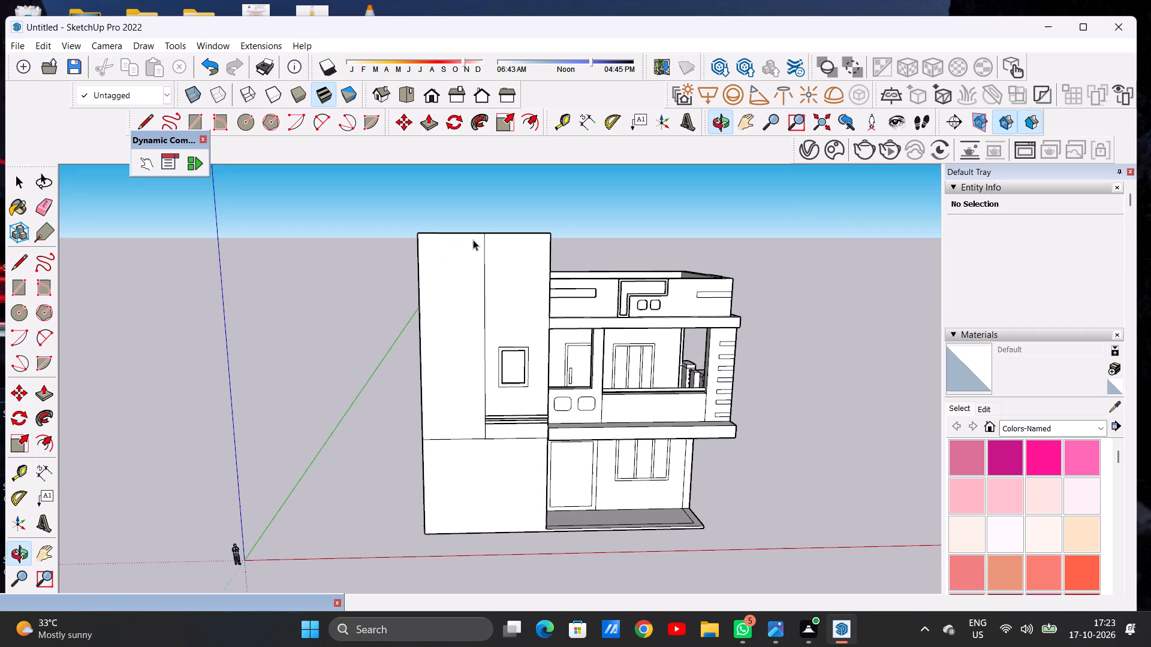
middle_click_drag(498, 219, 466, 403)
middle_click_drag(480, 412, 483, 412)
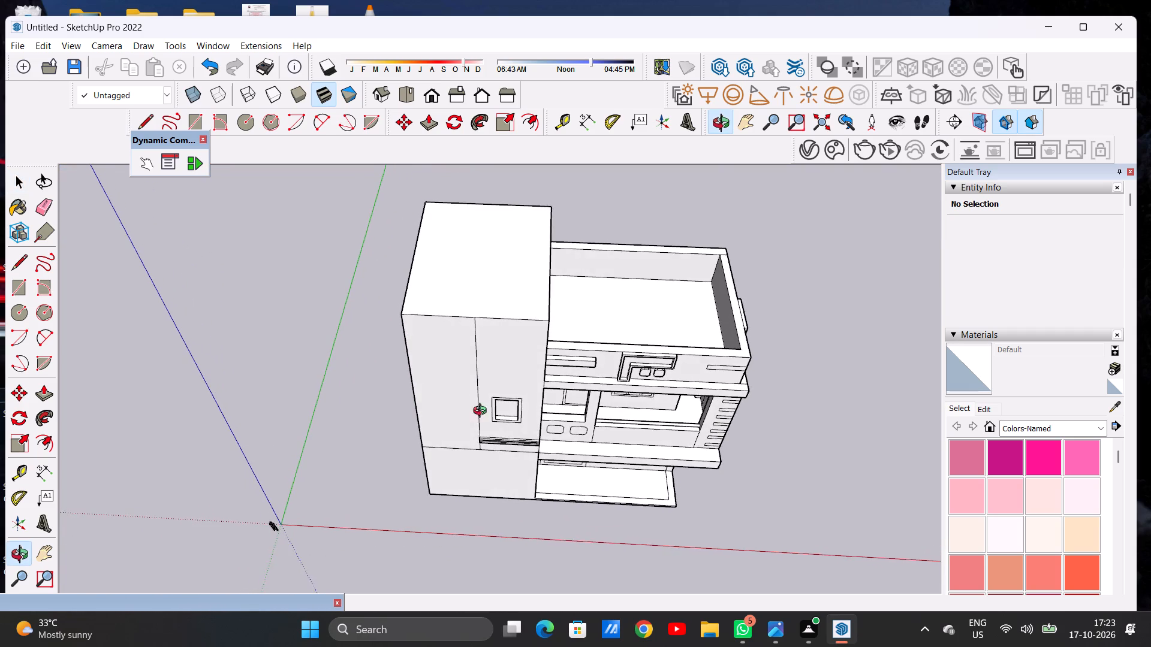
middle_click_drag(483, 412, 491, 412)
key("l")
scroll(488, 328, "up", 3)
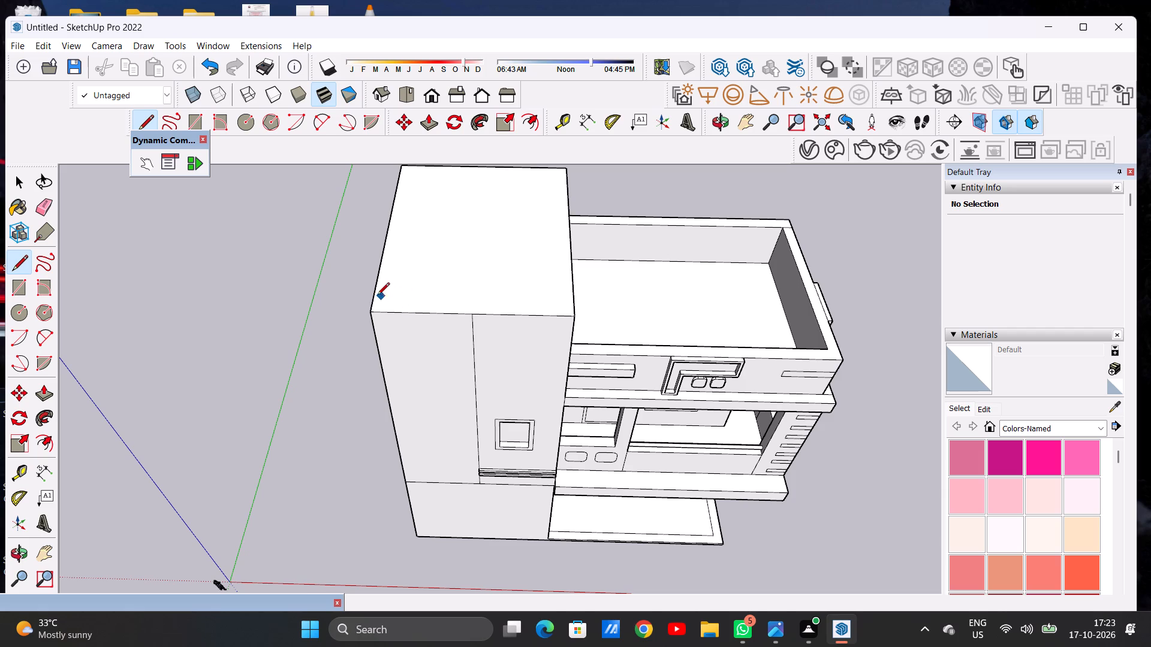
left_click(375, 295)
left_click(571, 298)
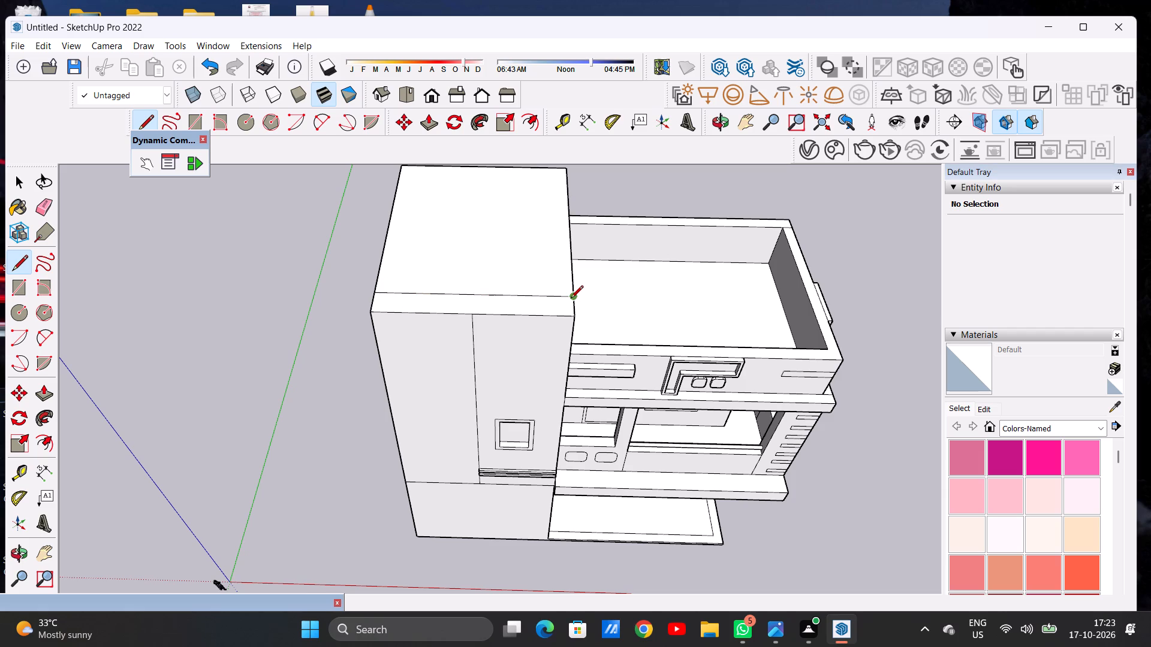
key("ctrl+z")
Draw a line across the tower roof close to the front edge to mark off a narrow strip.
scroll(571, 309, "up", 2)
scroll(571, 309, "down", 1)
scroll(571, 309, "up", 1)
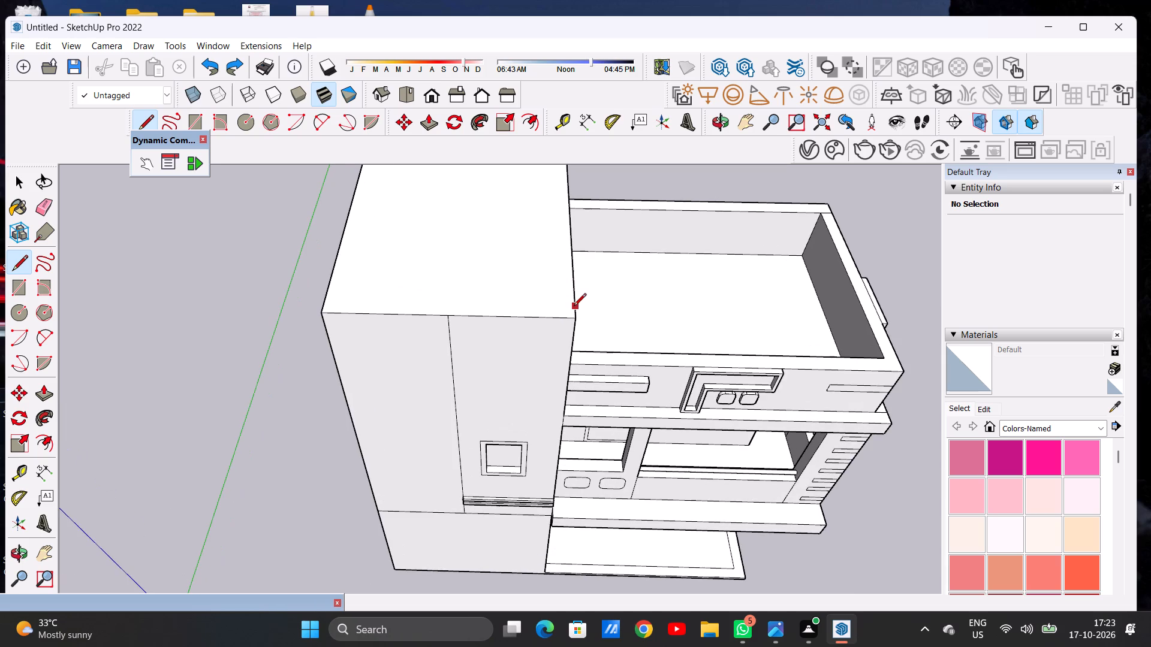
left_click(573, 304)
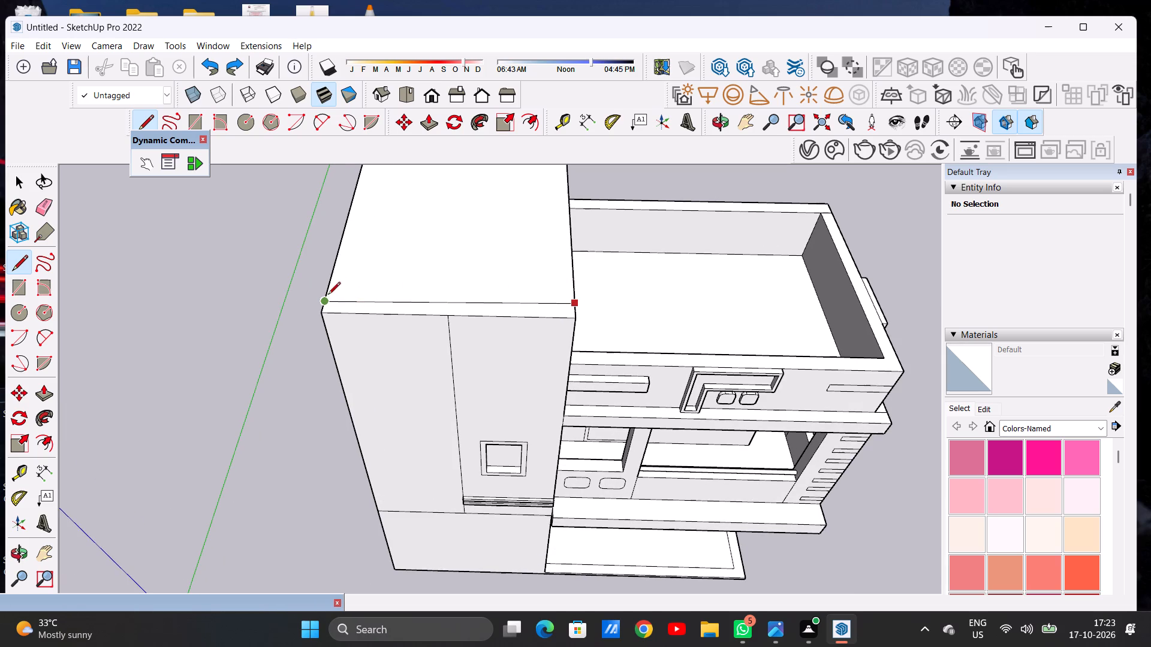
scroll(334, 299, "up", 10)
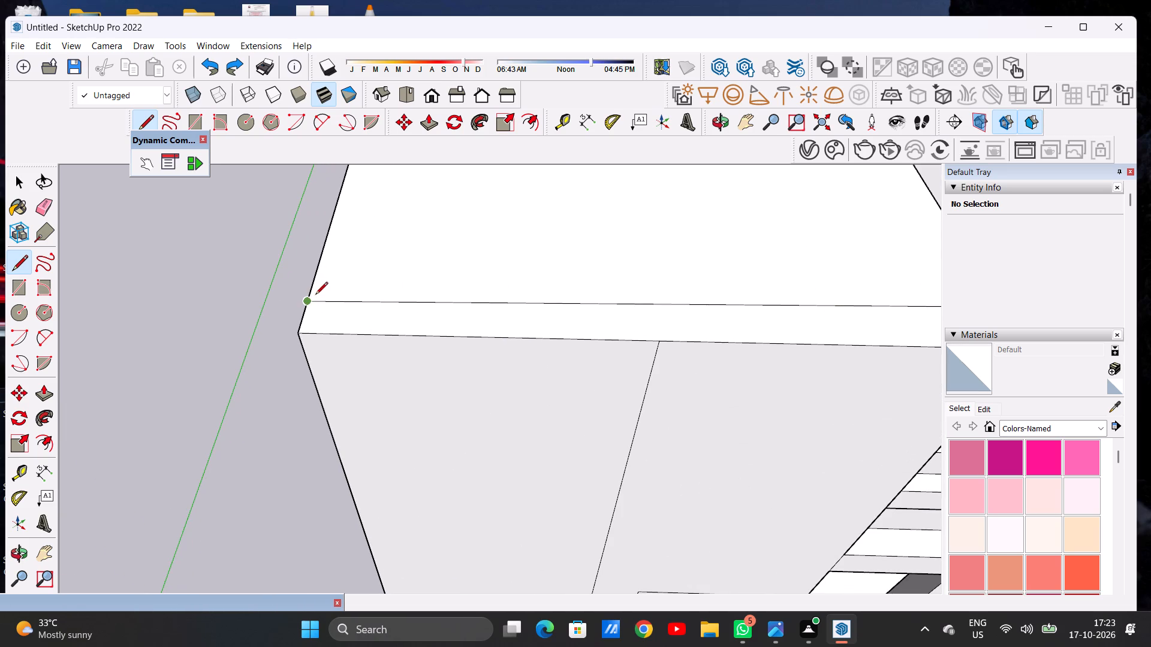
left_click(315, 292)
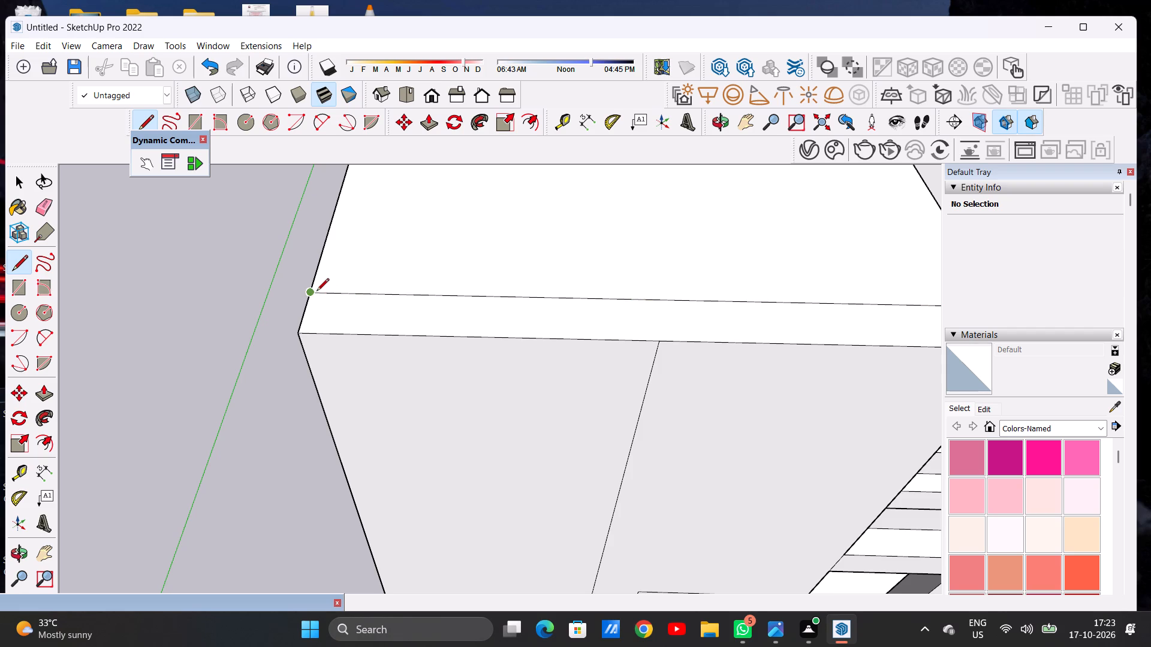
key("space")
Split the roof strip with a short line continuing the vertical line on the tower's front face.
scroll(398, 321, "down", 18)
scroll(500, 346, "up", 4)
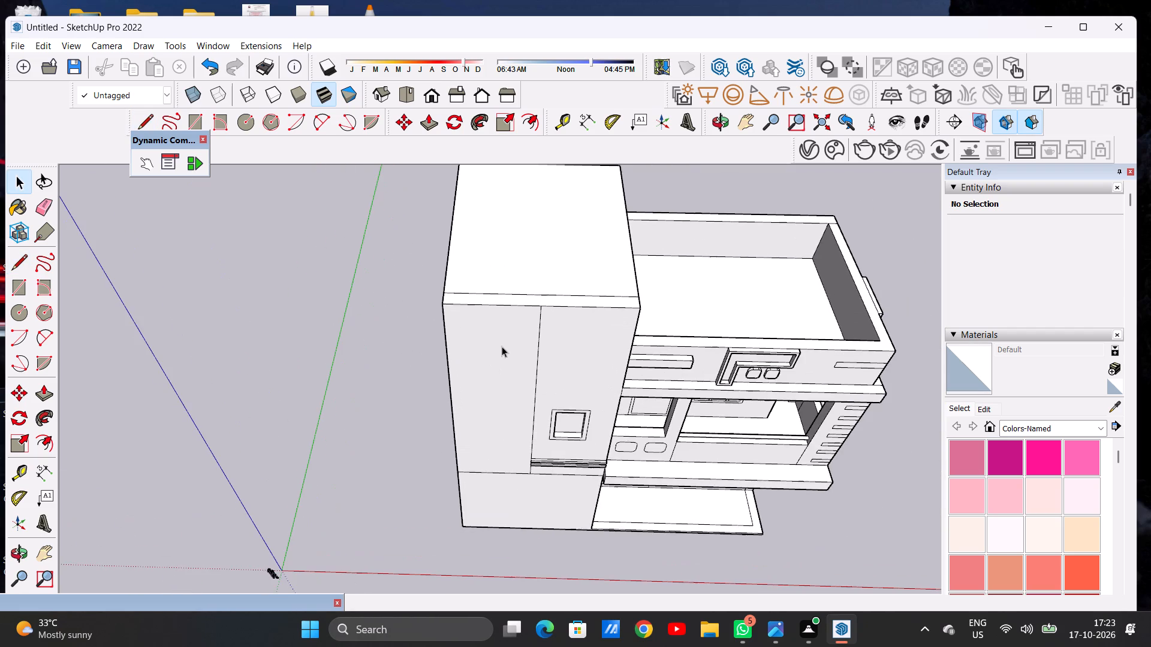
scroll(534, 311, "up", 2)
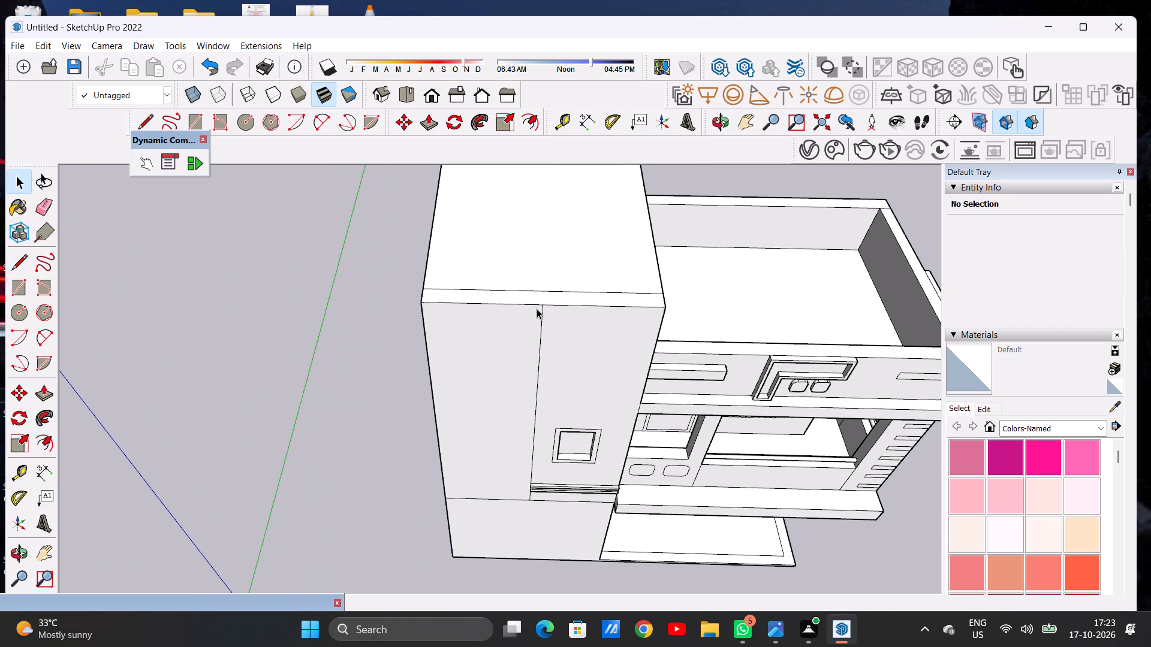
key("l")
scroll(542, 300, "up", 4)
left_click(543, 306)
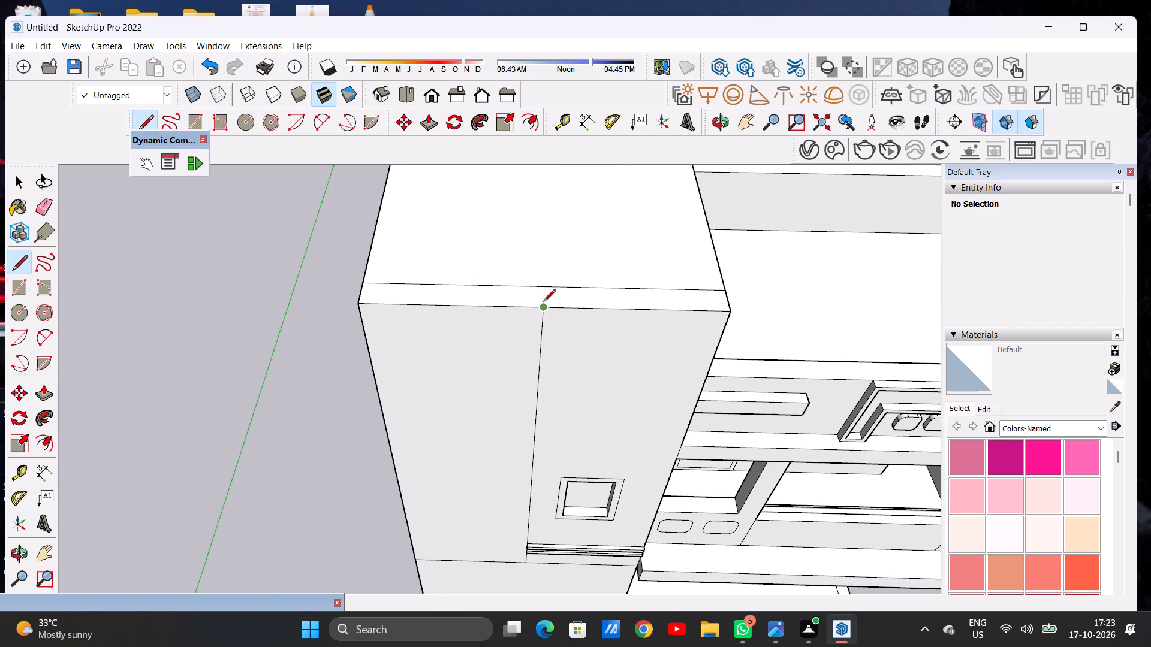
left_click(544, 291)
key("space")
Push/Pull the roof strip portion above the tower half without the window up slightly to form a low raised ledge.
middle_click_drag(554, 373, 570, 313)
scroll(562, 316, "up", 1)
scroll(535, 349, "down", 9)
key("p")
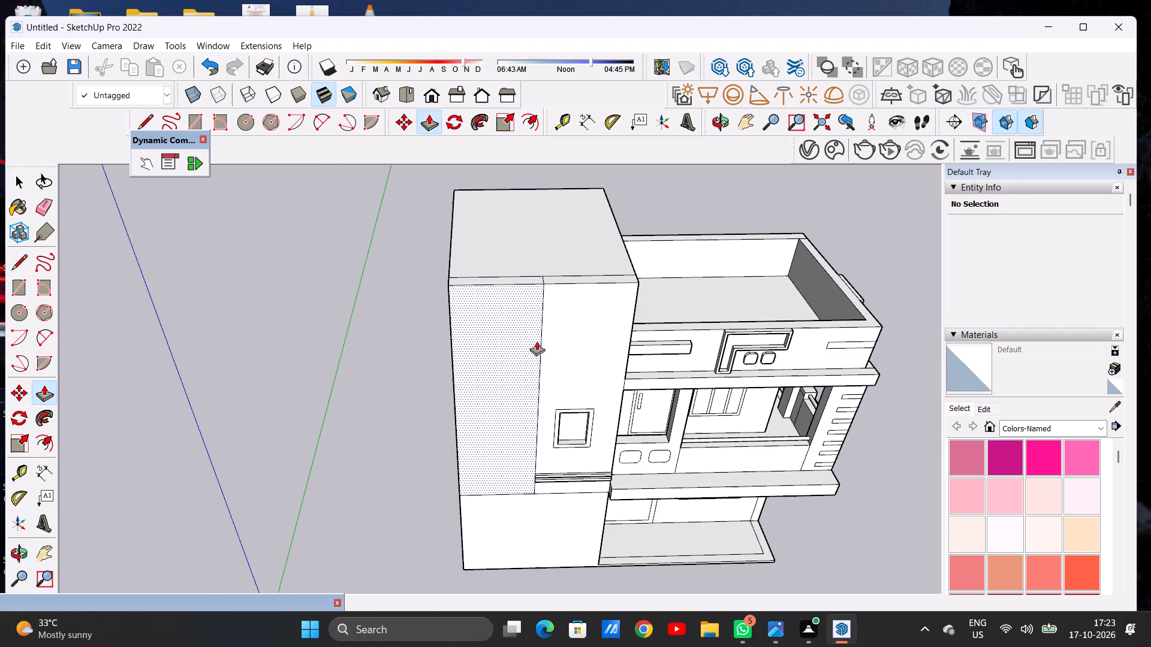
scroll(525, 272, "up", 9)
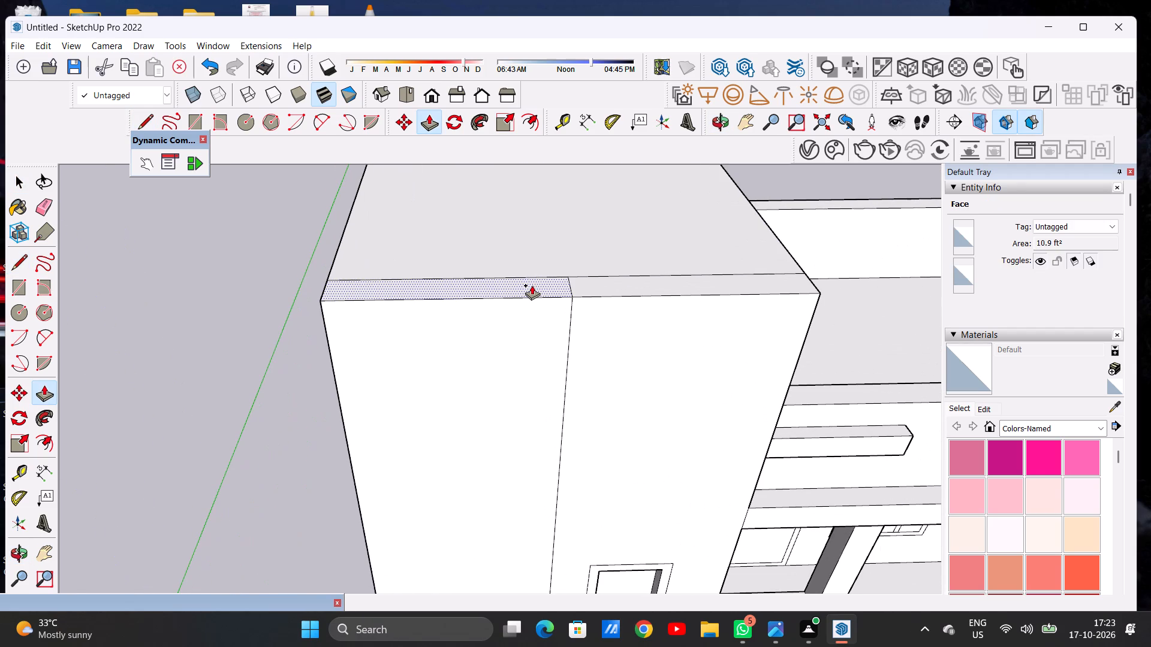
left_click(532, 287)
left_click(537, 272)
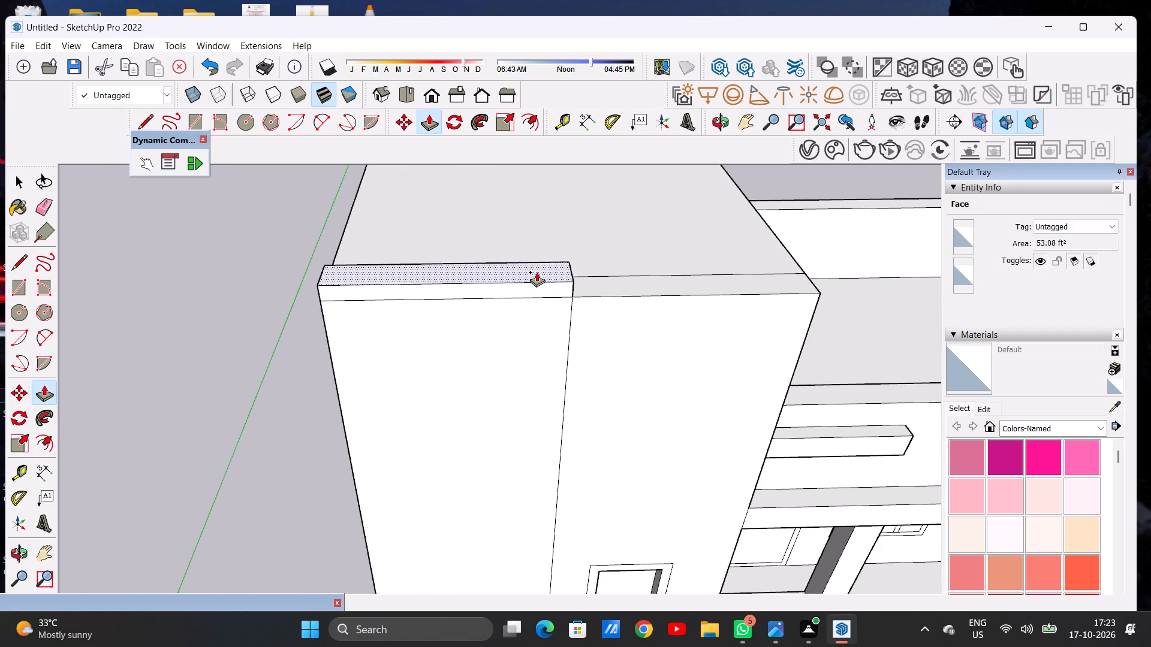
key("space")
scroll(561, 306, "down", 6)
middle_click_drag(511, 313, 531, 295)
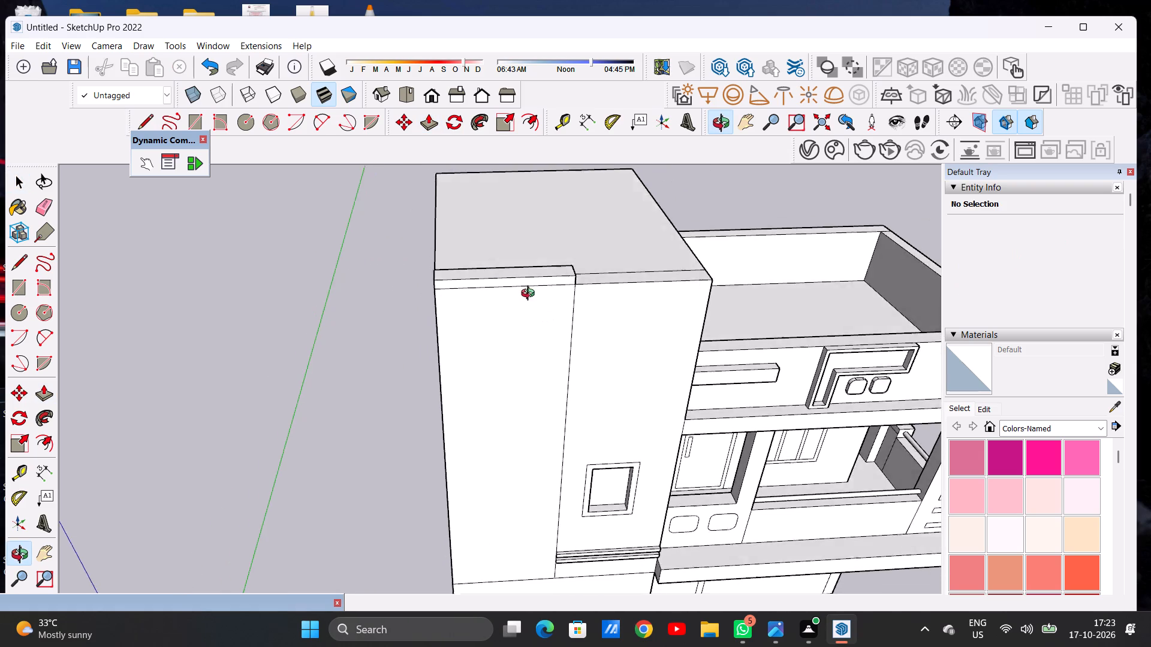
Examine the tower's front face and its raised top ledge against the rest of the front elevation.
middle_click_drag(531, 295, 499, 236)
scroll(511, 307, "down", 5)
middle_click_drag(511, 344, 506, 308)
scroll(500, 389, "up", 1)
middle_click_drag(505, 393, 505, 375)
scroll(505, 433, "up", 3)
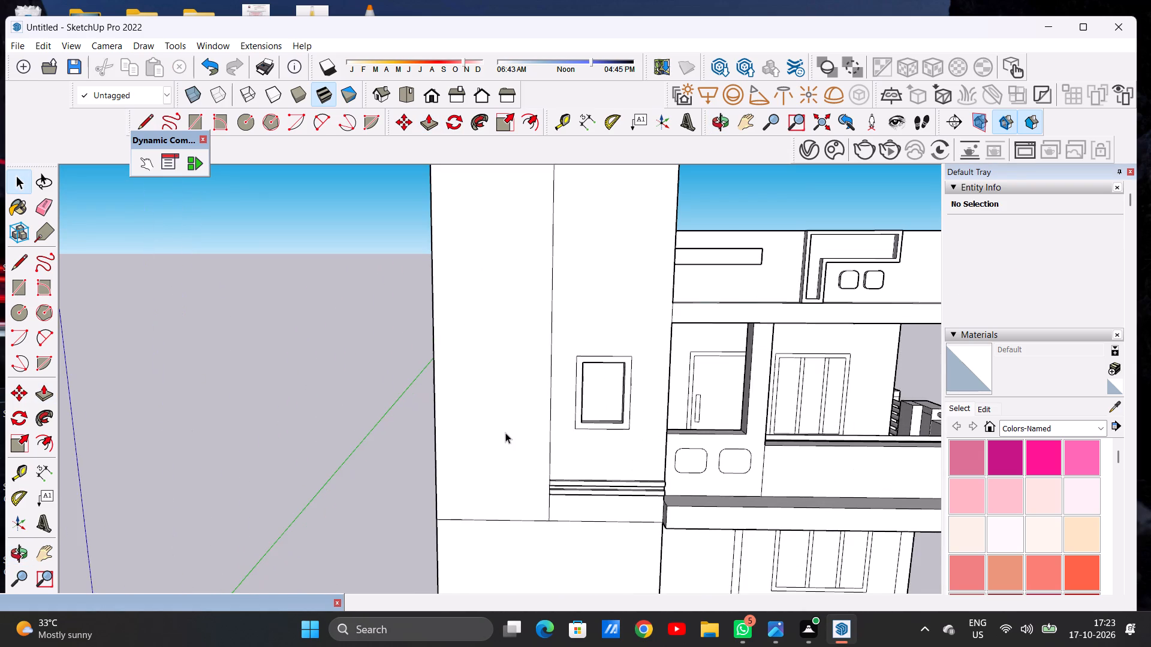
scroll(504, 440, "down", 3)
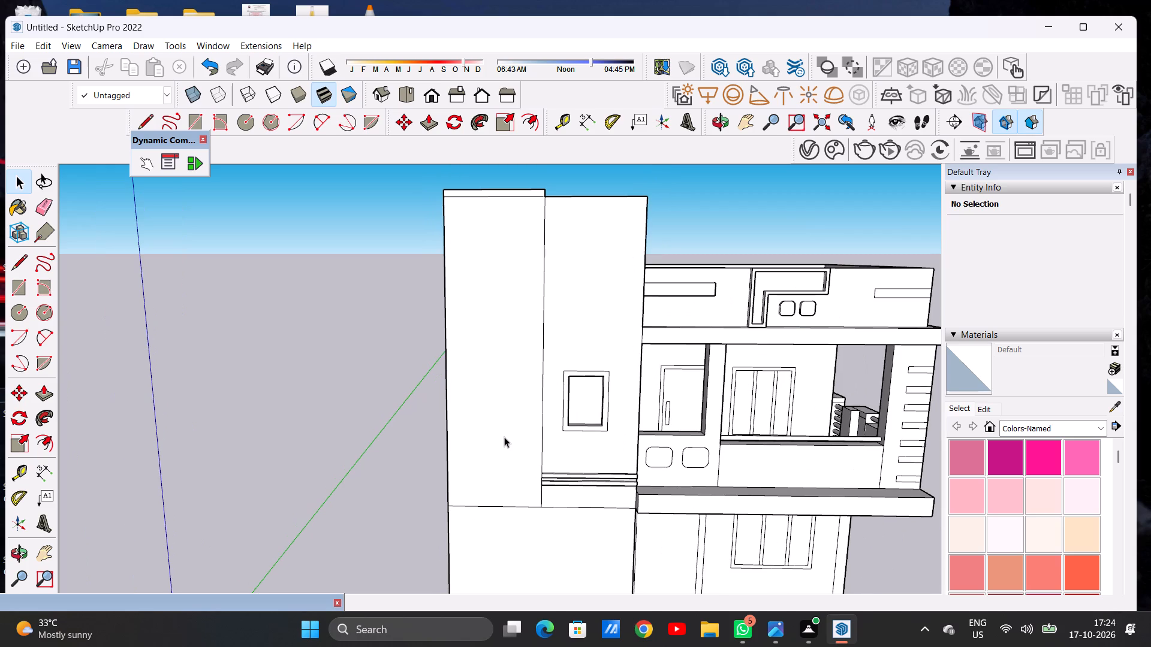
scroll(498, 399, "down", 5)
scroll(505, 279, "up", 3)
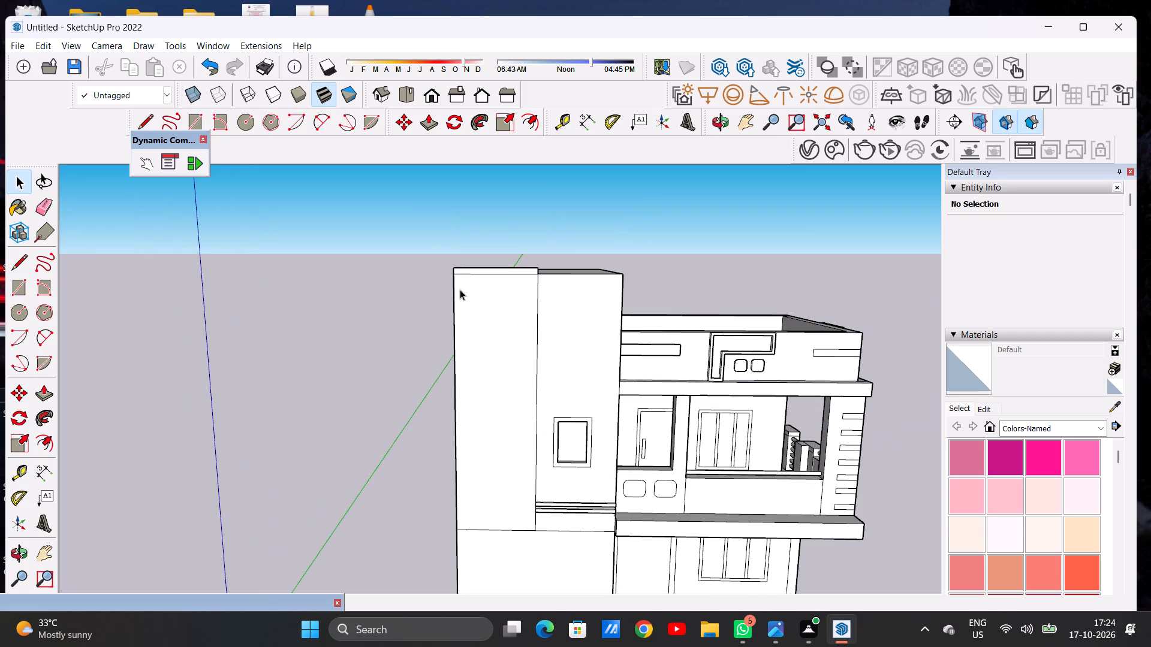
Draw a small horizontal rectangle on the tower's front face, starting on its outer vertical edge just below the raised ledge.
middle_click_drag(448, 300, 447, 288)
scroll(456, 289, "up", 4)
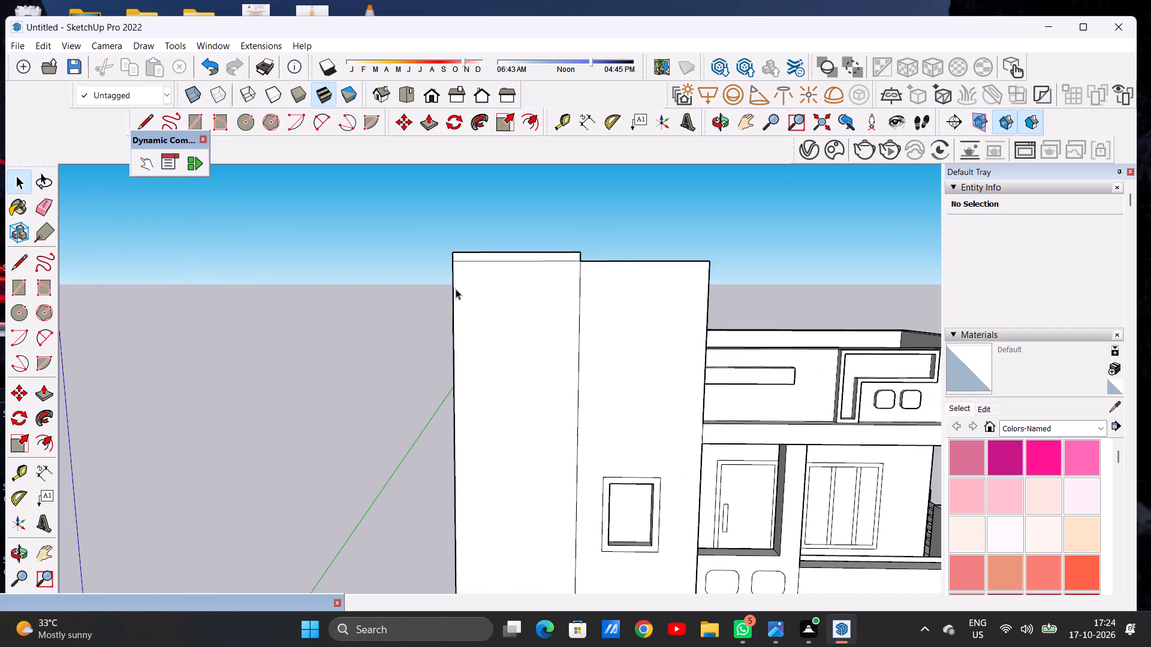
key("r")
scroll(466, 274, "up", 3)
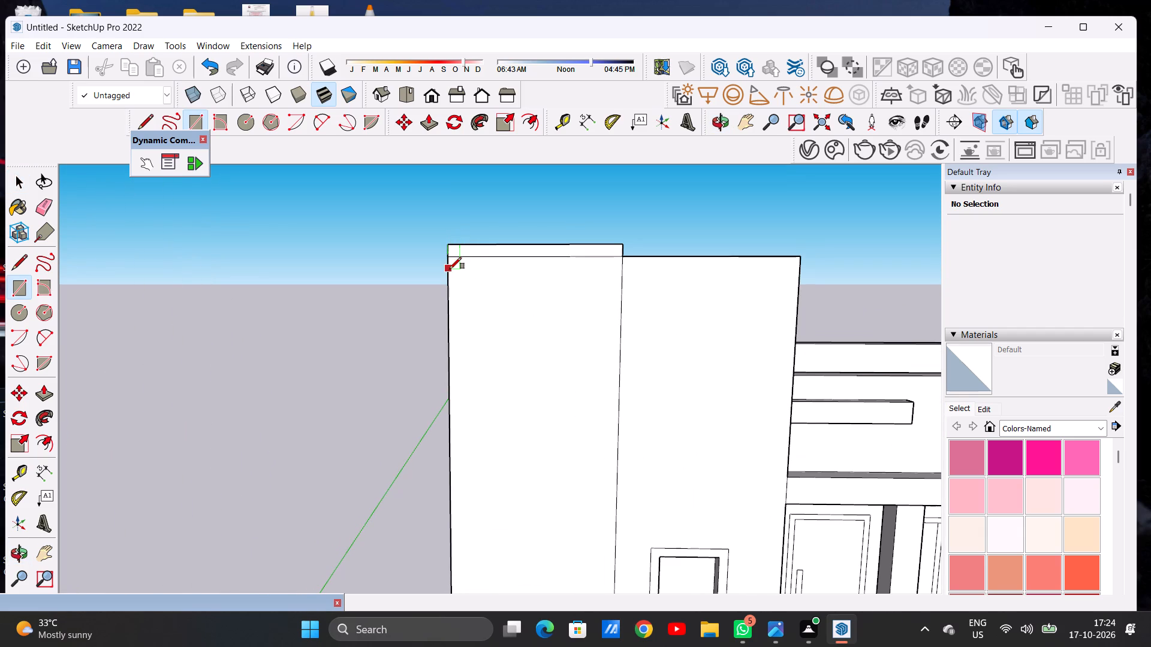
left_click(450, 269)
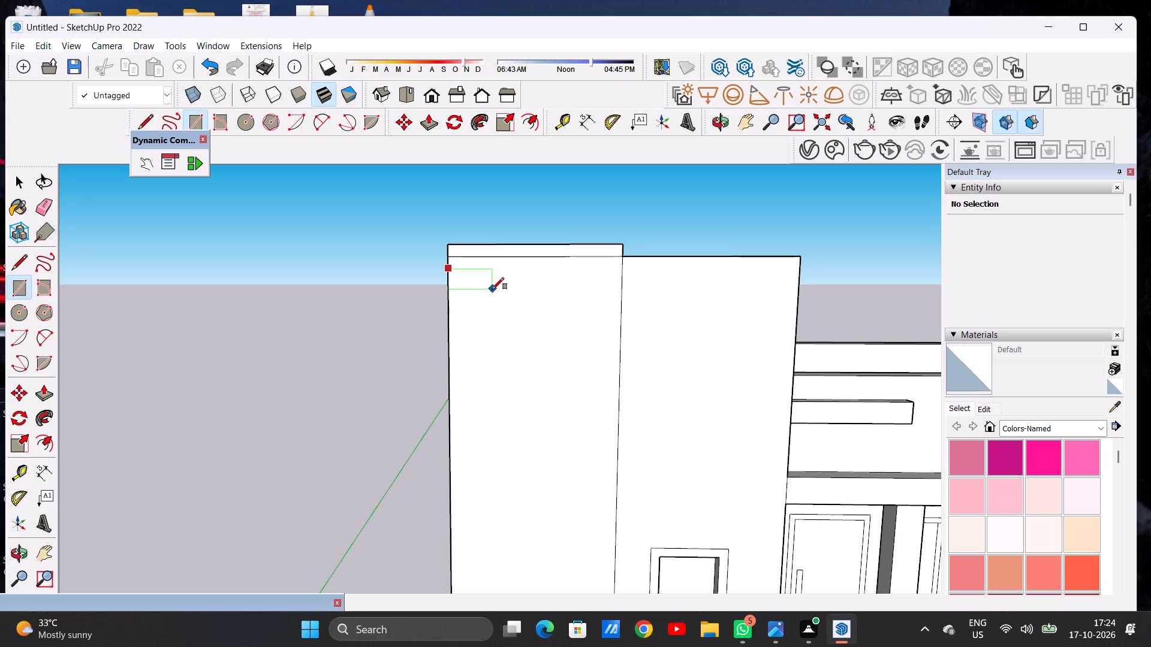
left_click(492, 289)
key("space")
Examine the small rectangle's size and placement against the whole building from the front and the side.
scroll(472, 277, "down", 11)
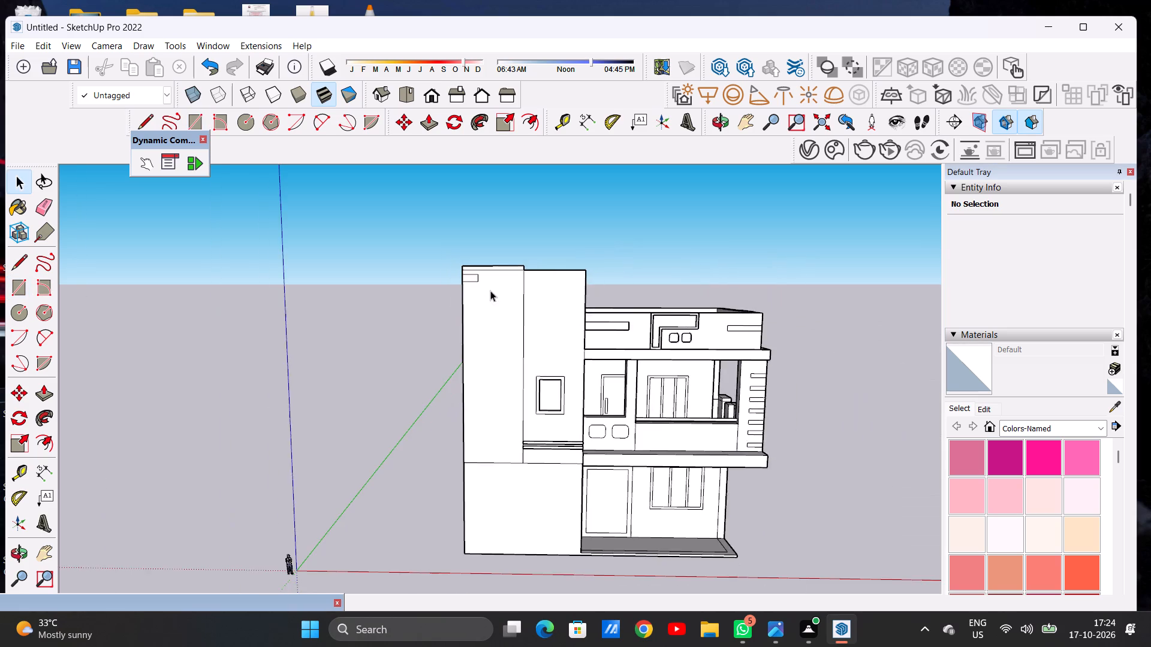
scroll(482, 332, "up", 4)
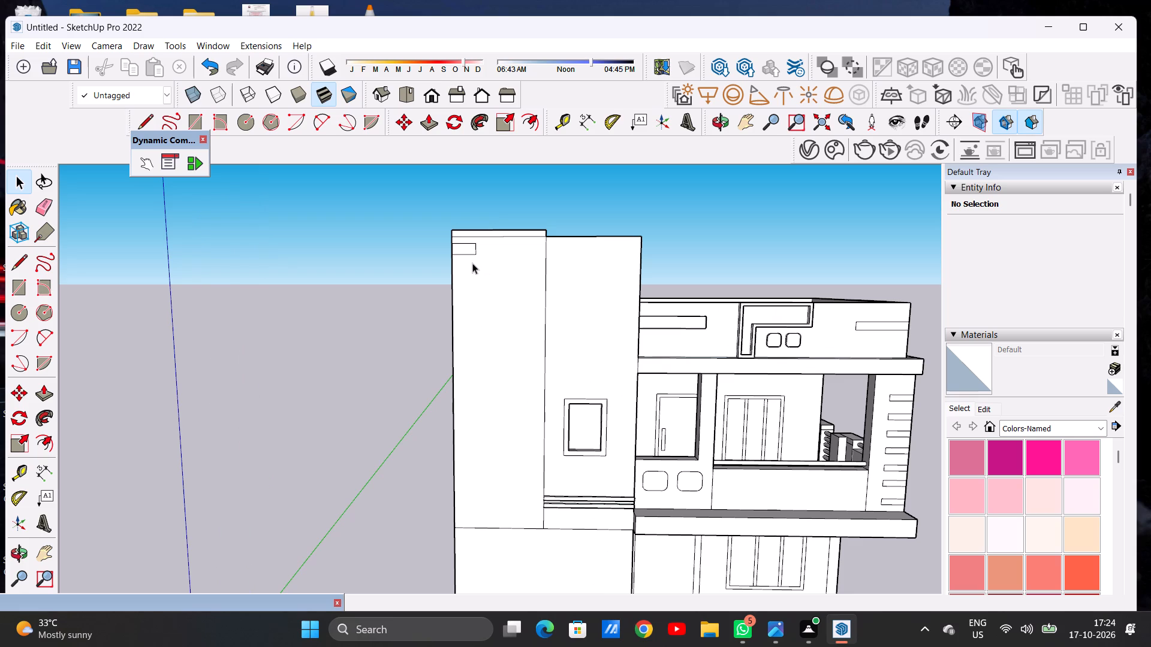
scroll(520, 321, "down", 8)
middle_click_drag(471, 372, 626, 383)
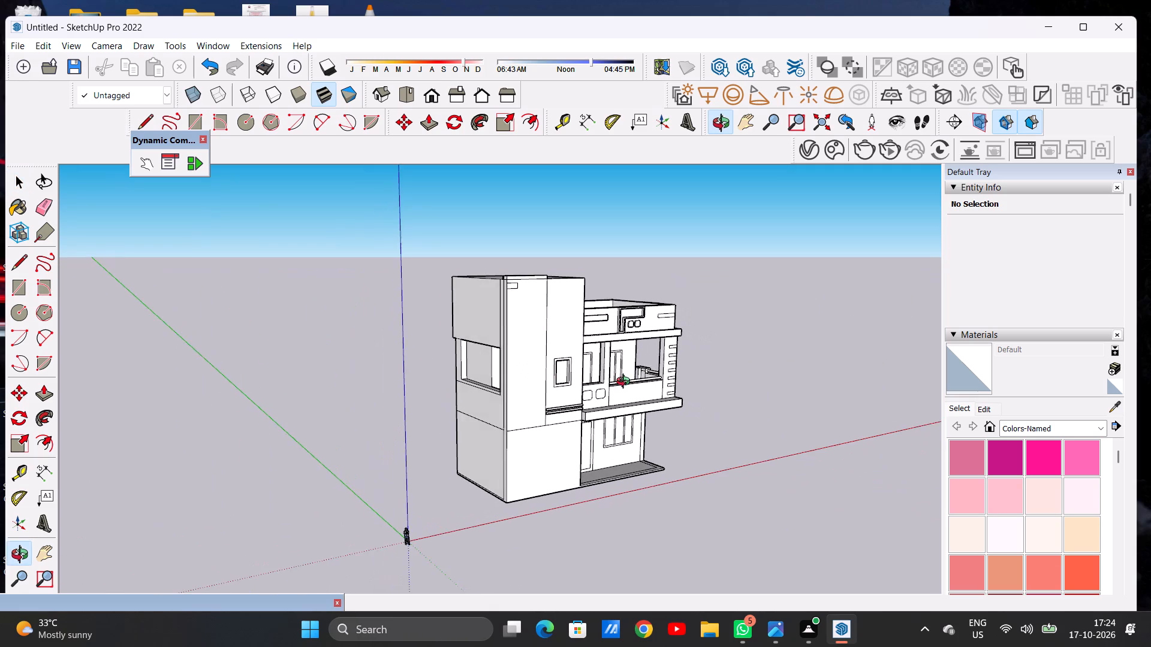
middle_click_drag(626, 383, 475, 364)
middle_click(475, 364)
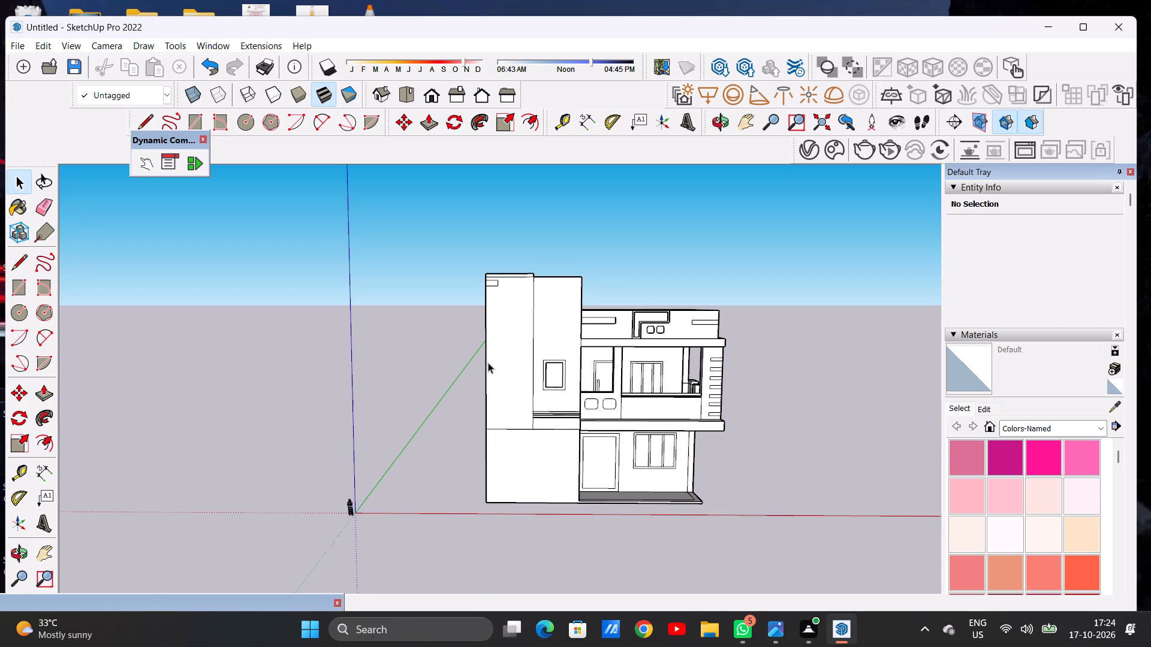
scroll(495, 369, "down", 4)
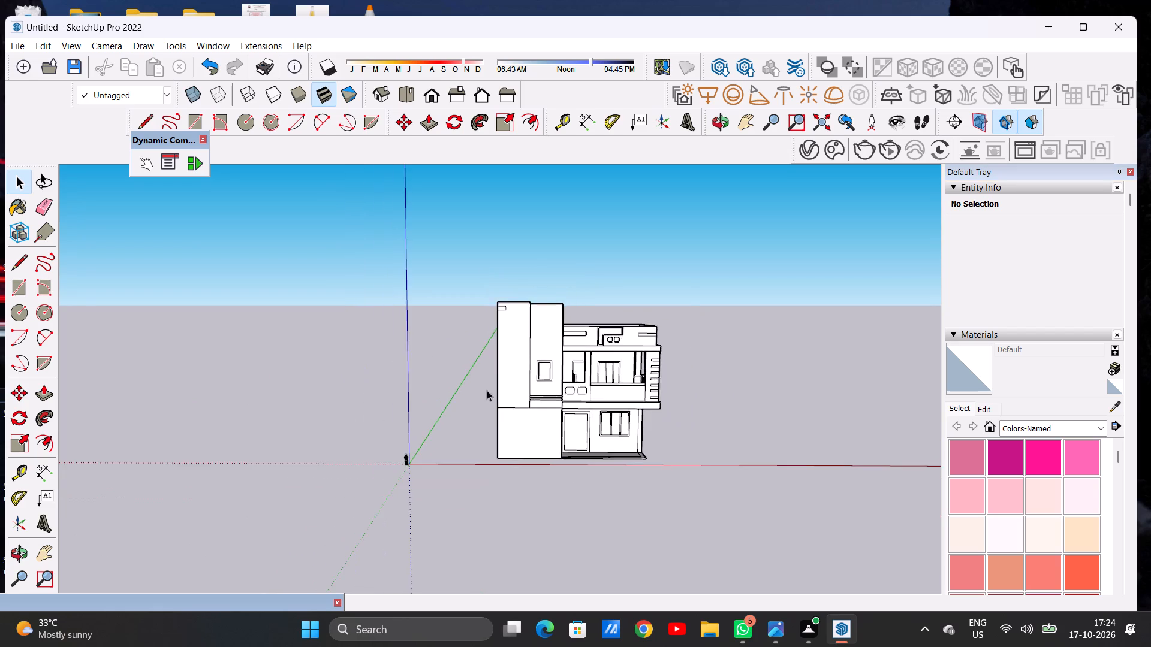
middle_click_drag(487, 390, 500, 370)
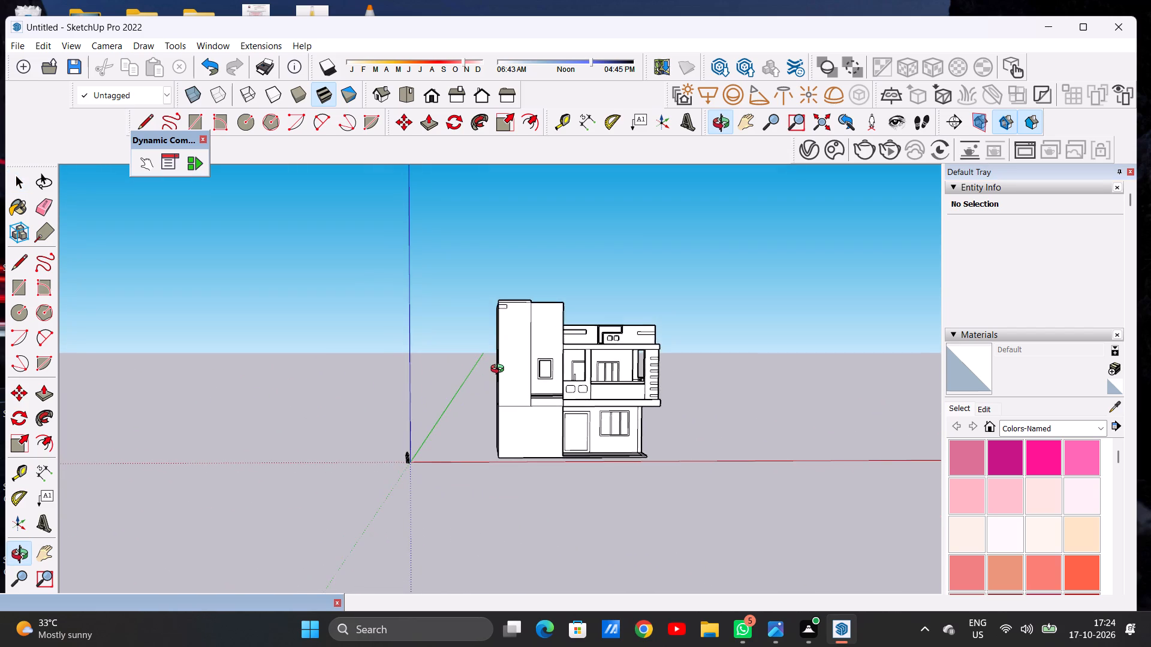
middle_click_drag(500, 370, 499, 367)
Copy the small rectangle straight down the tower's outer edge with a narrow gap and multiply it into an array of 15 copies.
scroll(525, 359, "up", 7)
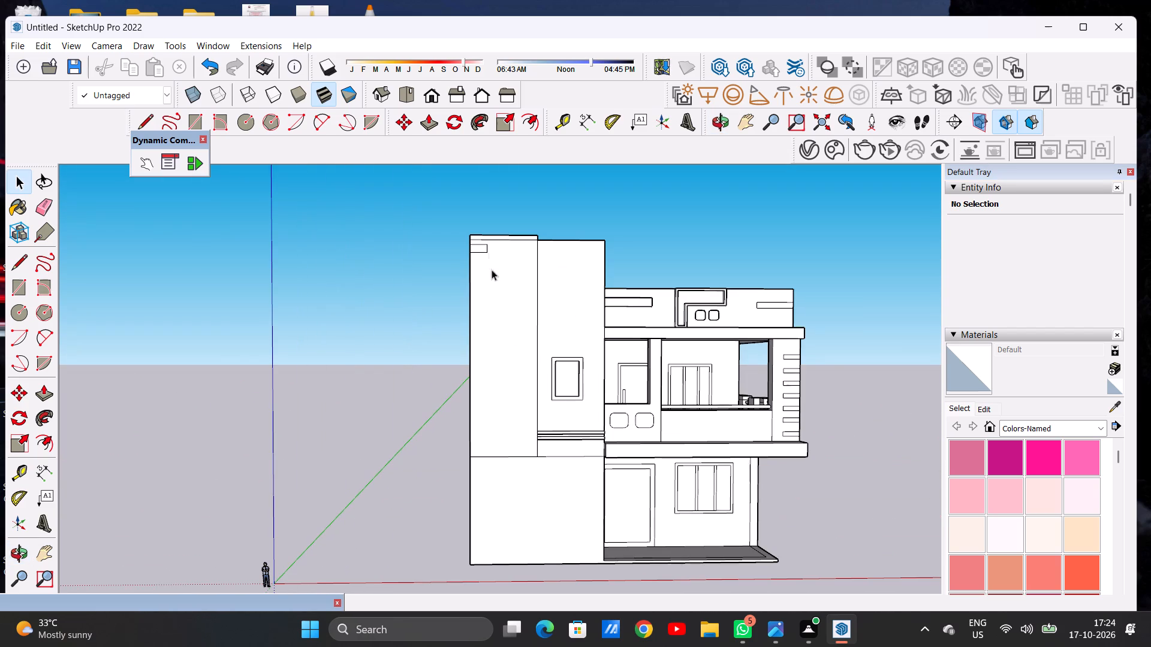
scroll(483, 243, "up", 2)
scroll(482, 244, "down", 1)
scroll(482, 244, "up", 6)
double_click(476, 251)
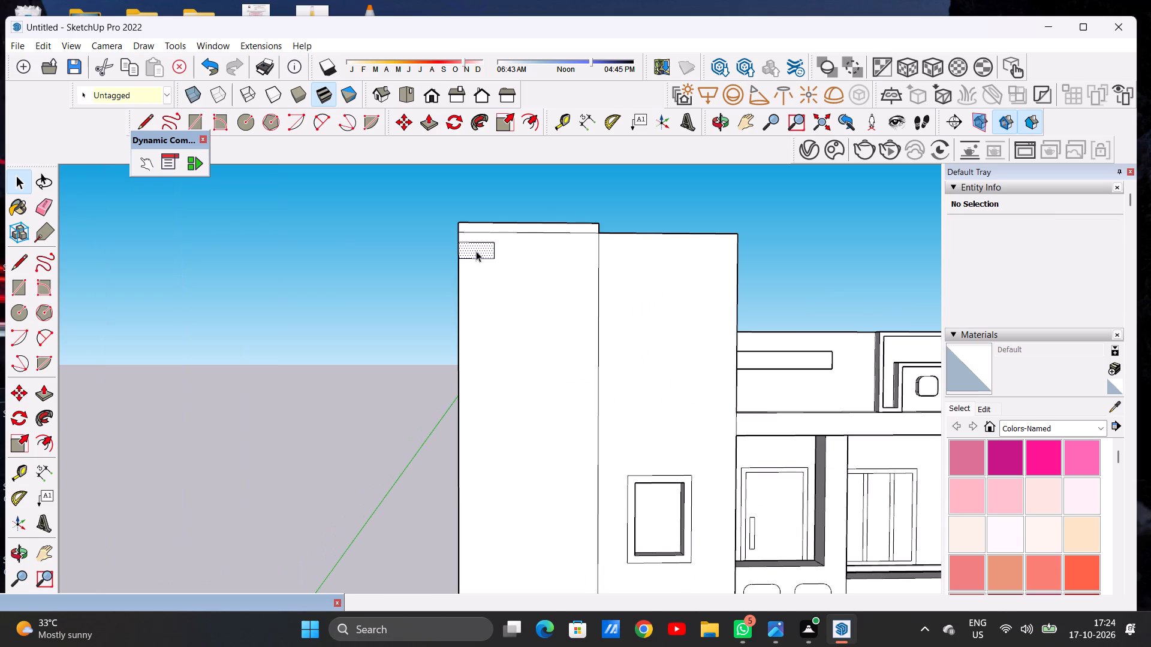
key("m")
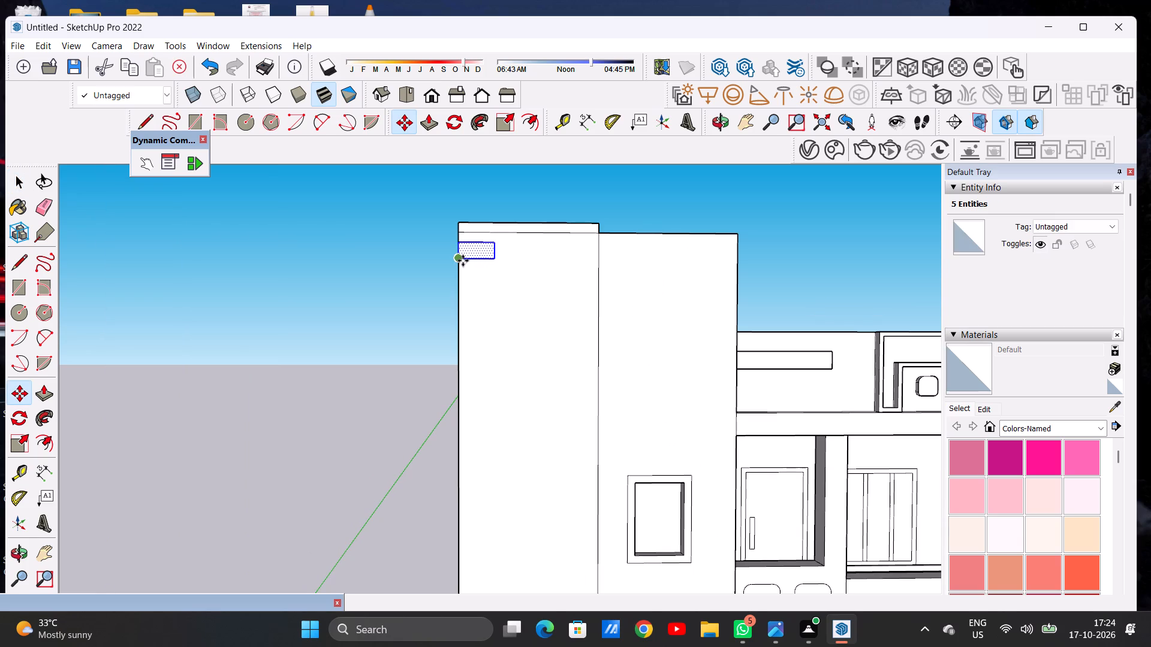
left_click(463, 261)
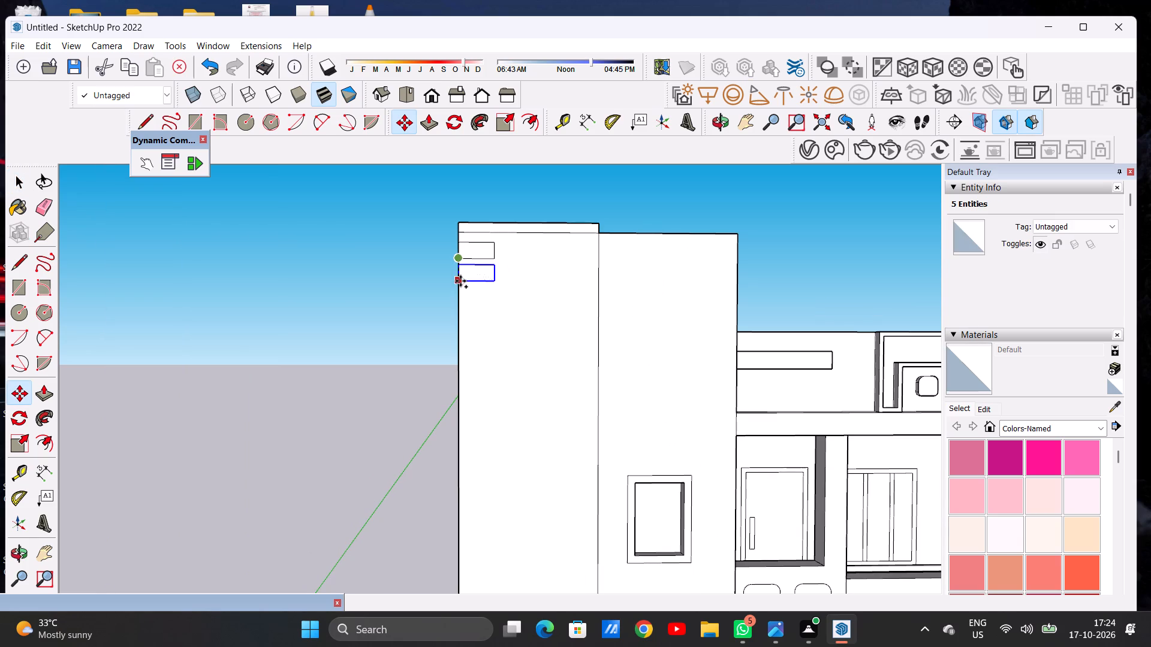
left_click(460, 281)
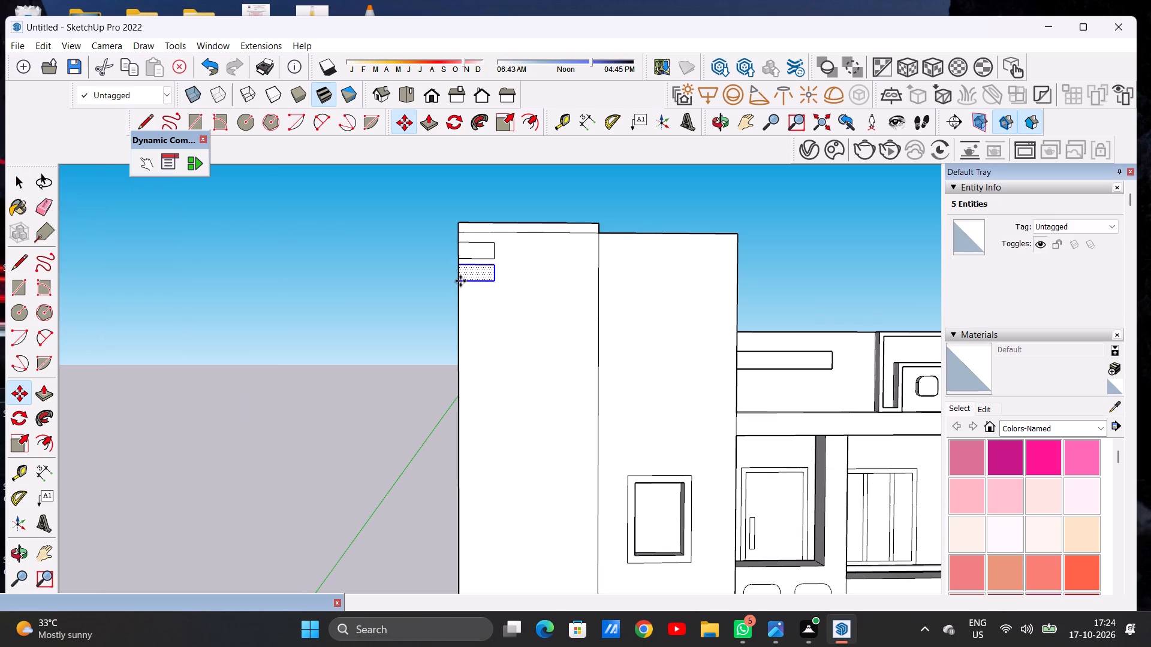
key("shift+asterisk")
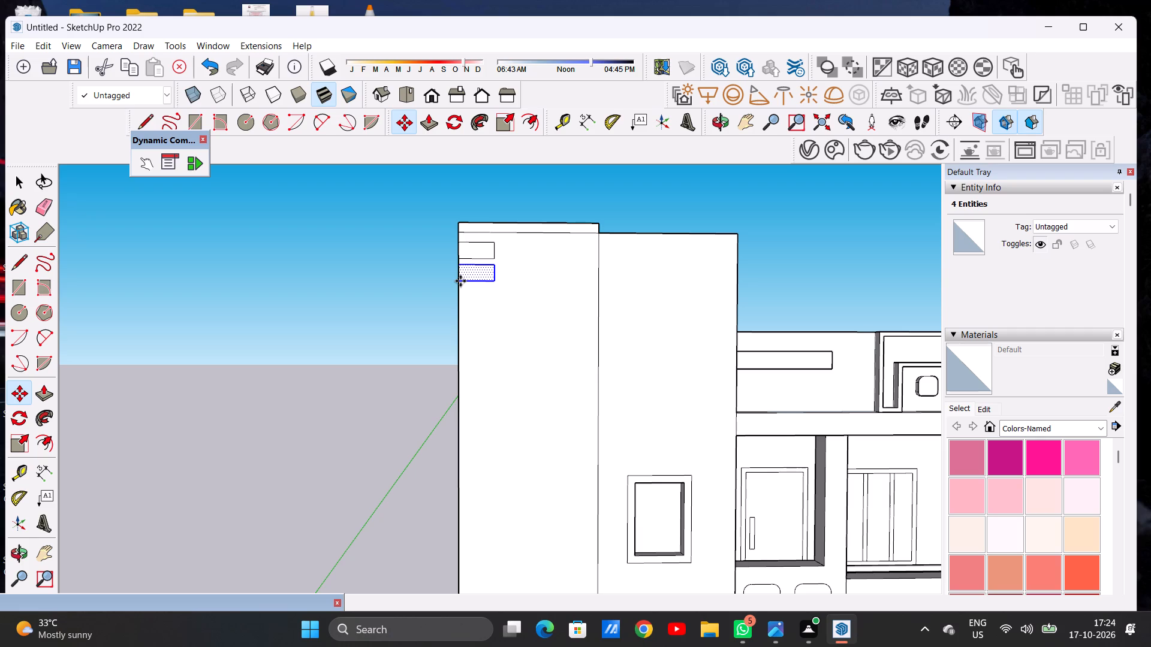
type("15")
key("Return")
scroll(460, 281, "down", 3)
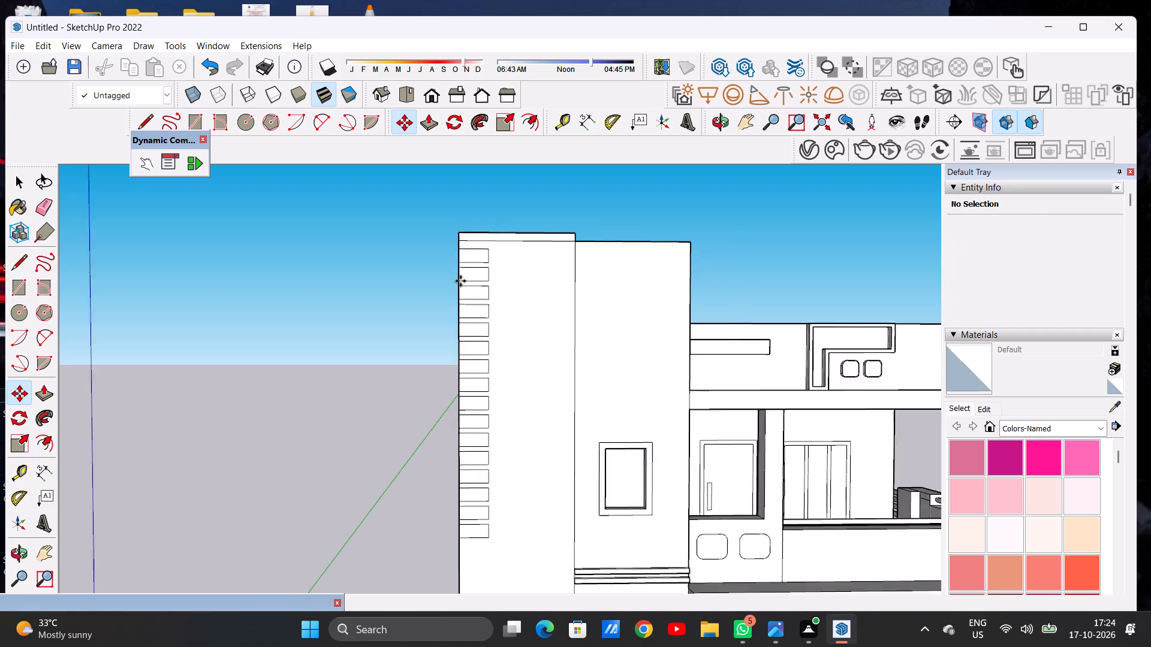
scroll(460, 281, "down", 6)
key("space")
Copy the lowest rectangle down at the same narrow spacing and multiply it into 6 copies to extend the column.
scroll(478, 431, "up", 4)
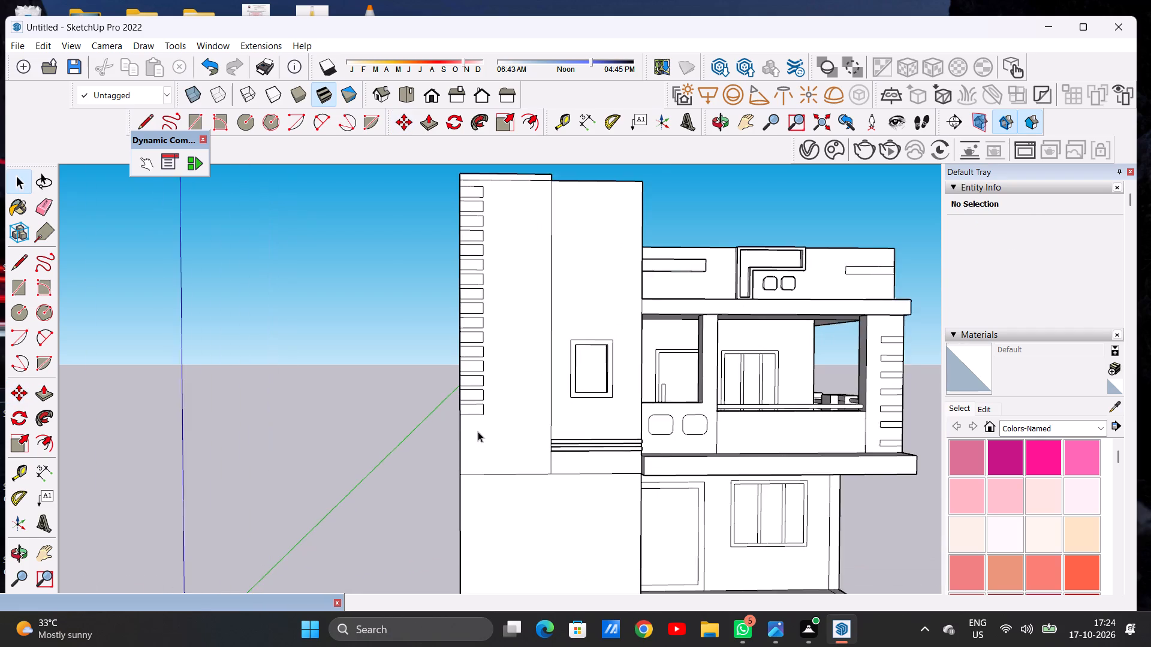
scroll(475, 430, "up", 11)
double_click(471, 395)
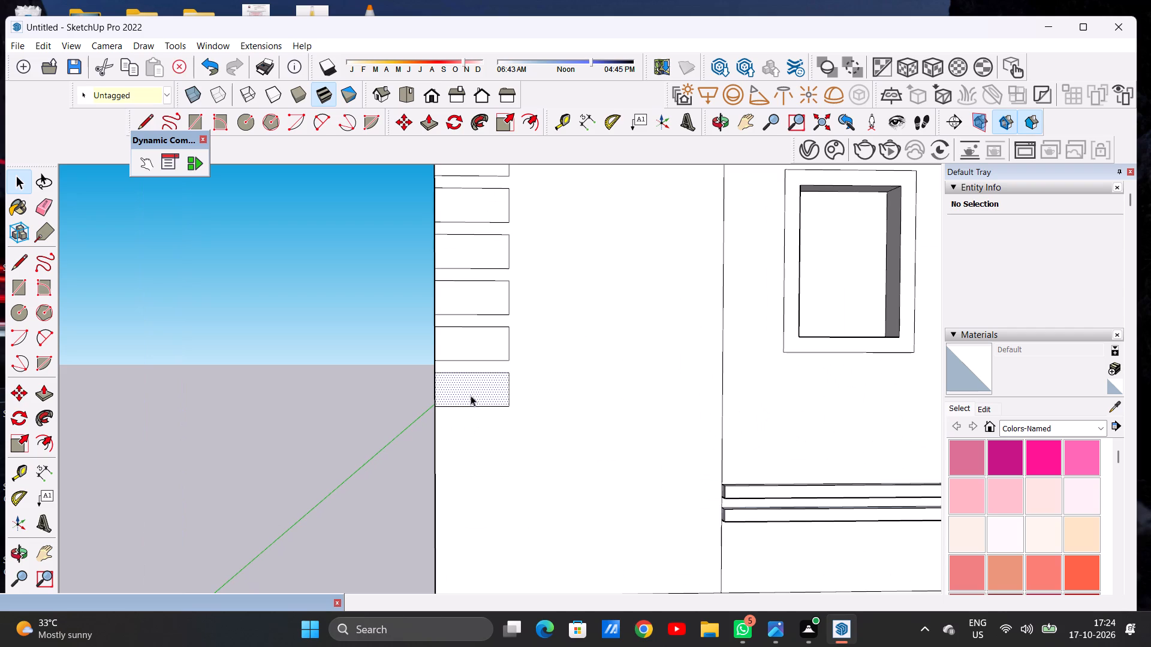
key("m")
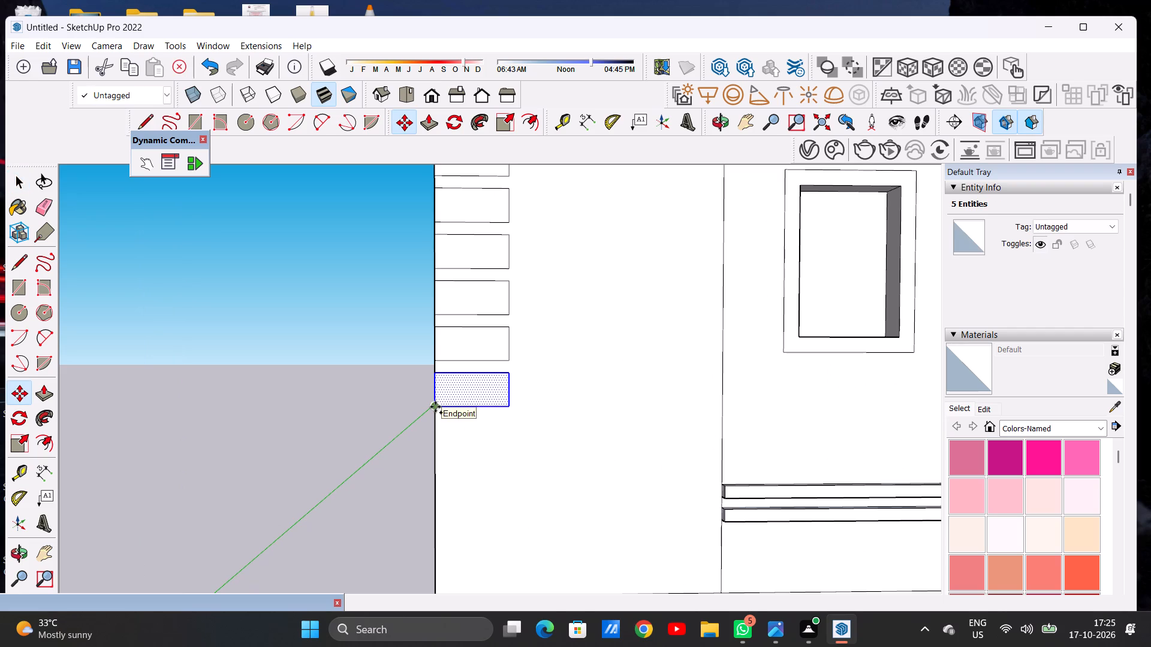
left_click(435, 407)
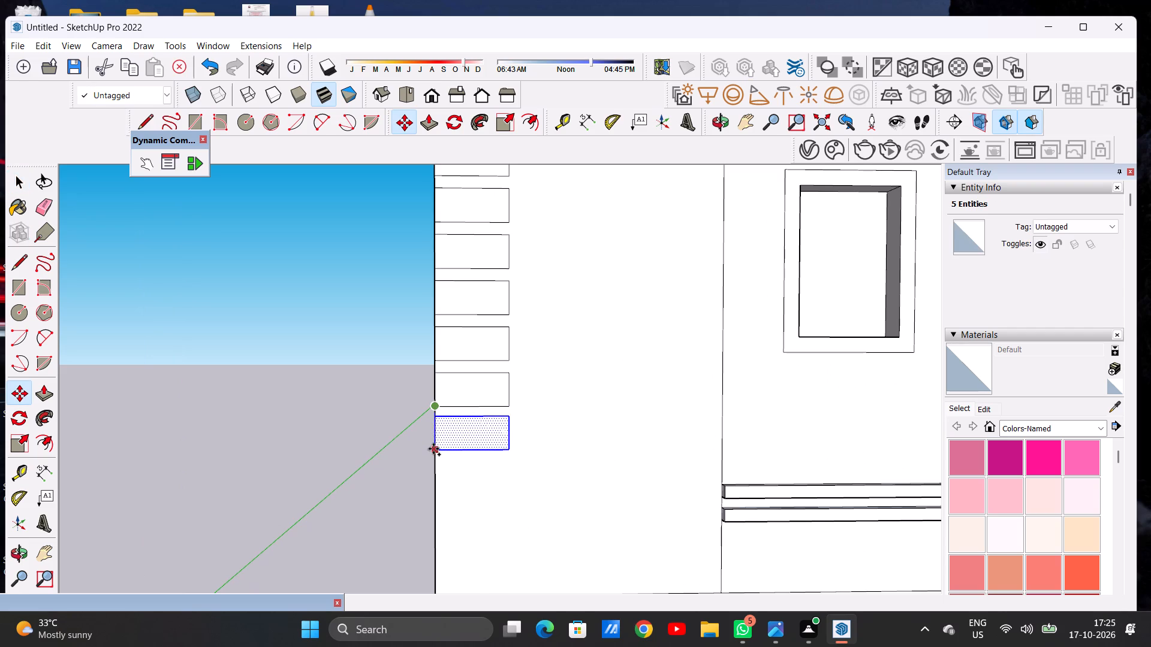
left_click(433, 451)
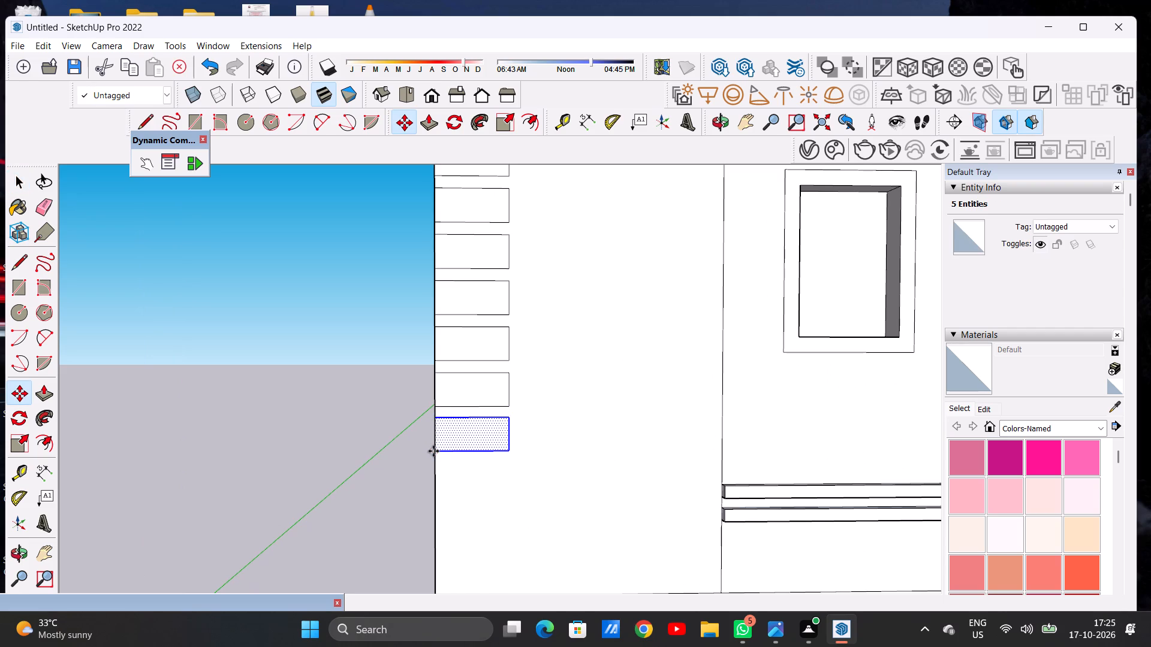
key("shift+asterisk")
key("6")
key("Return")
key("space")
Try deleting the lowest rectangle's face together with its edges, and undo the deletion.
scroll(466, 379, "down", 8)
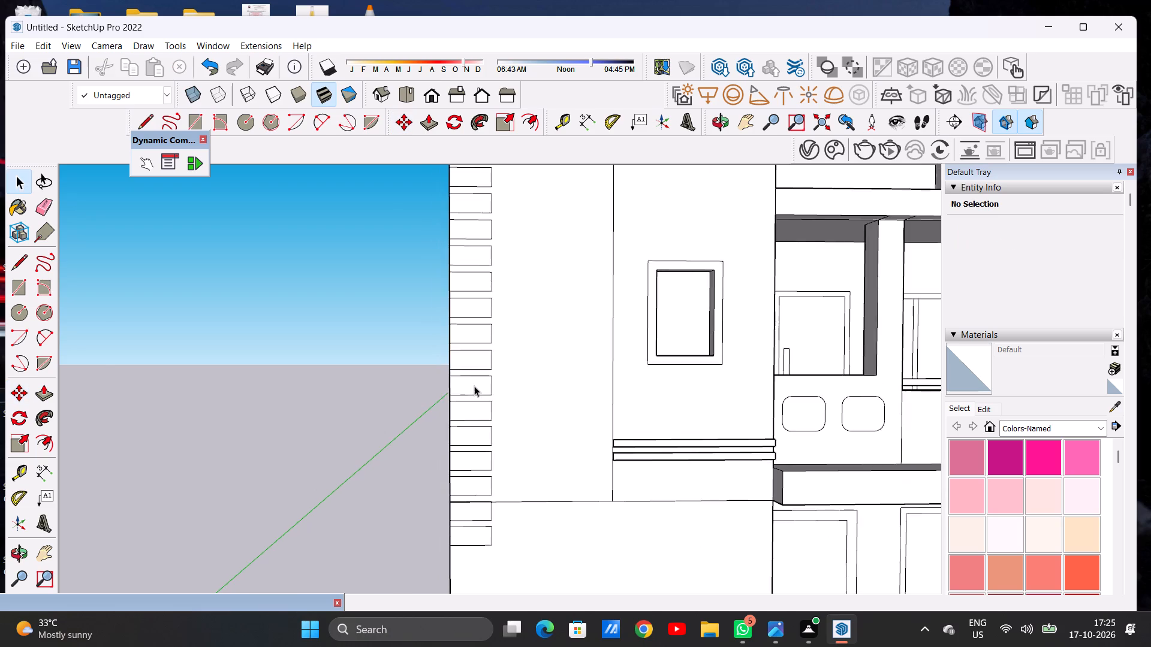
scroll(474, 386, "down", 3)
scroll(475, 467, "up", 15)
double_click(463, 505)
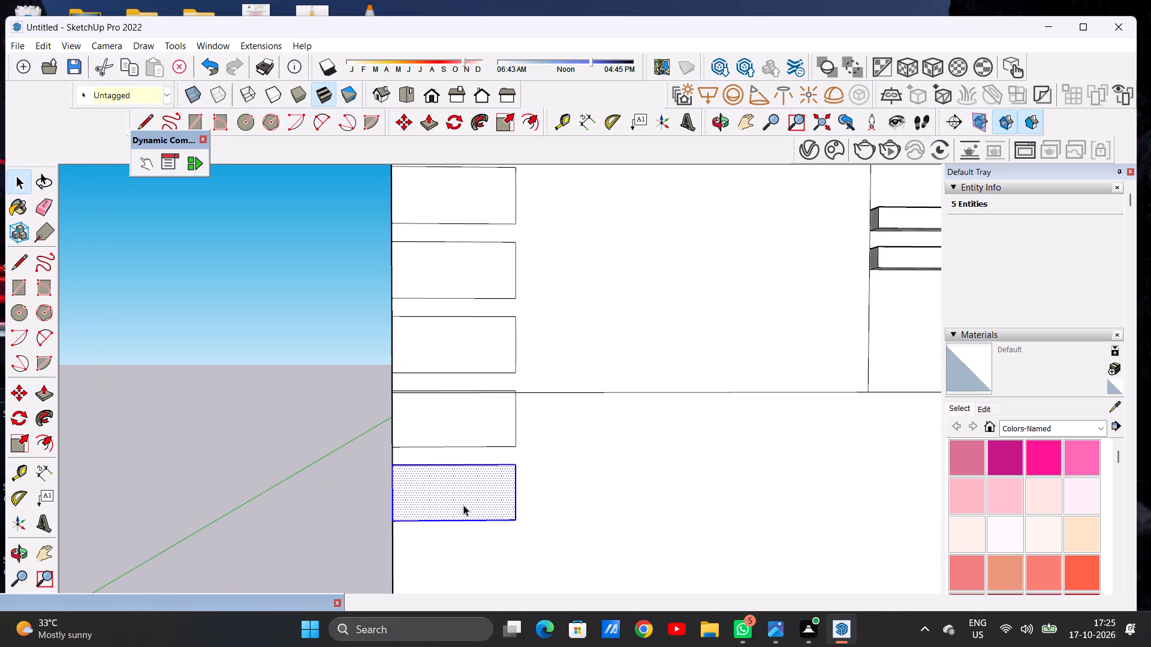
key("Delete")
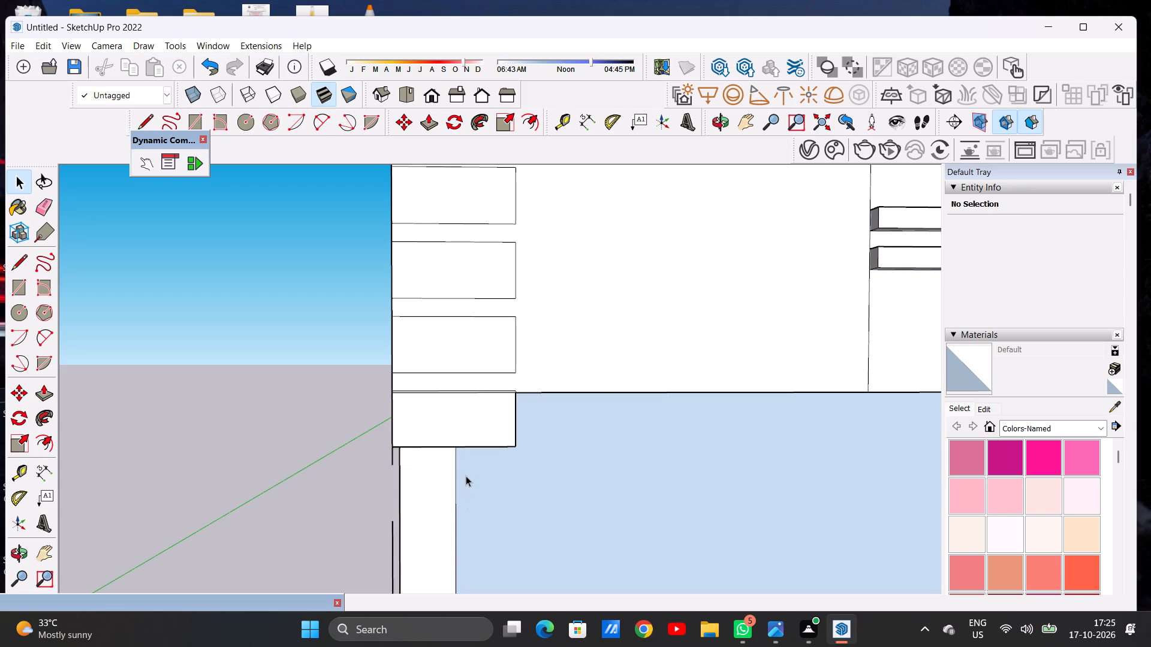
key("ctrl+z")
Erase the outline edges of the lowest rectangle below the tower's horizontal floor line, keeping the wall face.
key("e")
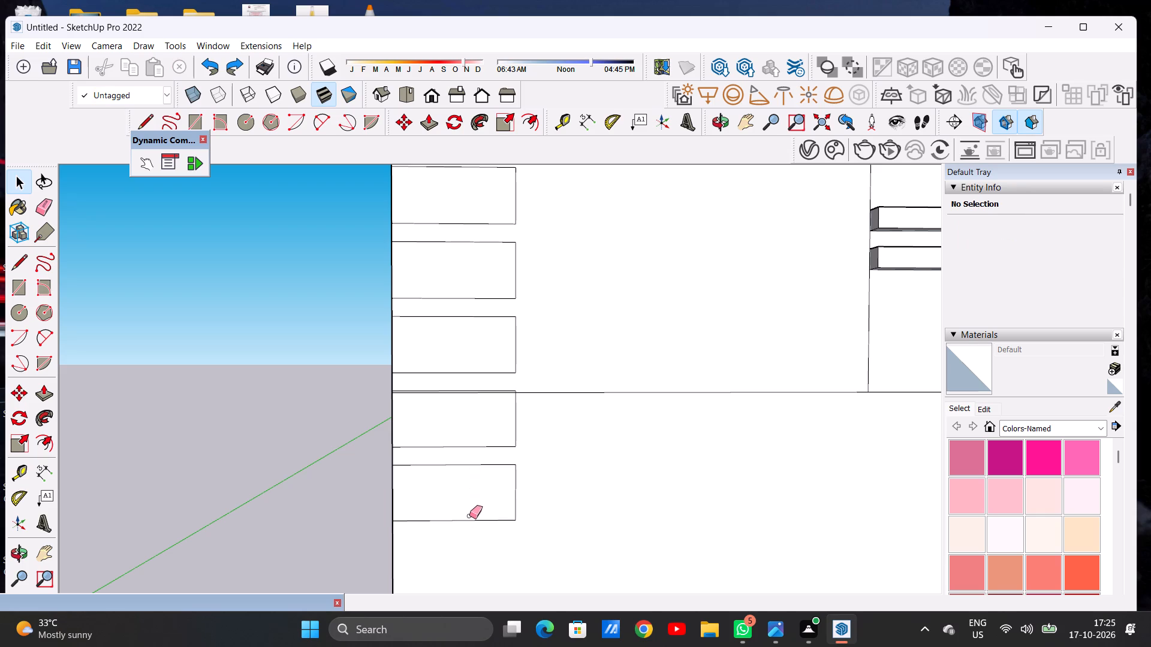
left_click_drag(471, 518, 472, 528)
left_click_drag(472, 468, 474, 477)
left_click_drag(510, 483, 491, 488)
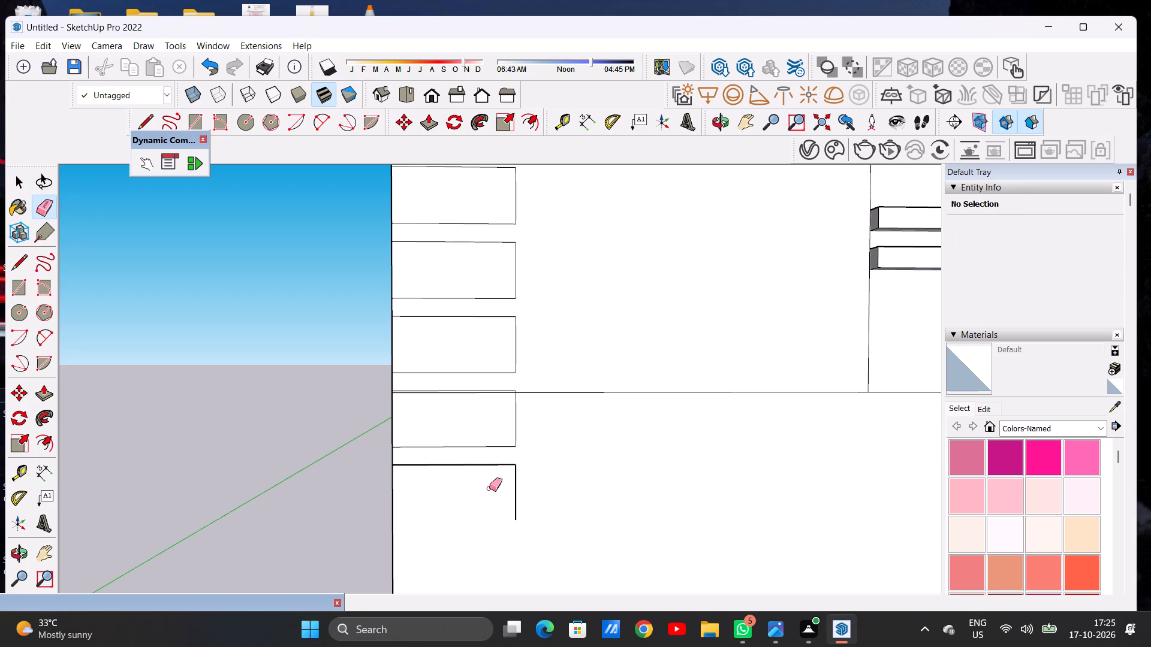
left_click_drag(483, 491, 539, 486)
left_click_drag(532, 485, 513, 486)
left_click_drag(519, 487, 508, 490)
left_click_drag(507, 467, 506, 474)
left_click_drag(501, 457, 501, 470)
Erase the edges of the rectangle overlapping the tower's horizontal floor line, including the short leftover stub above that line.
left_click_drag(499, 433, 503, 456)
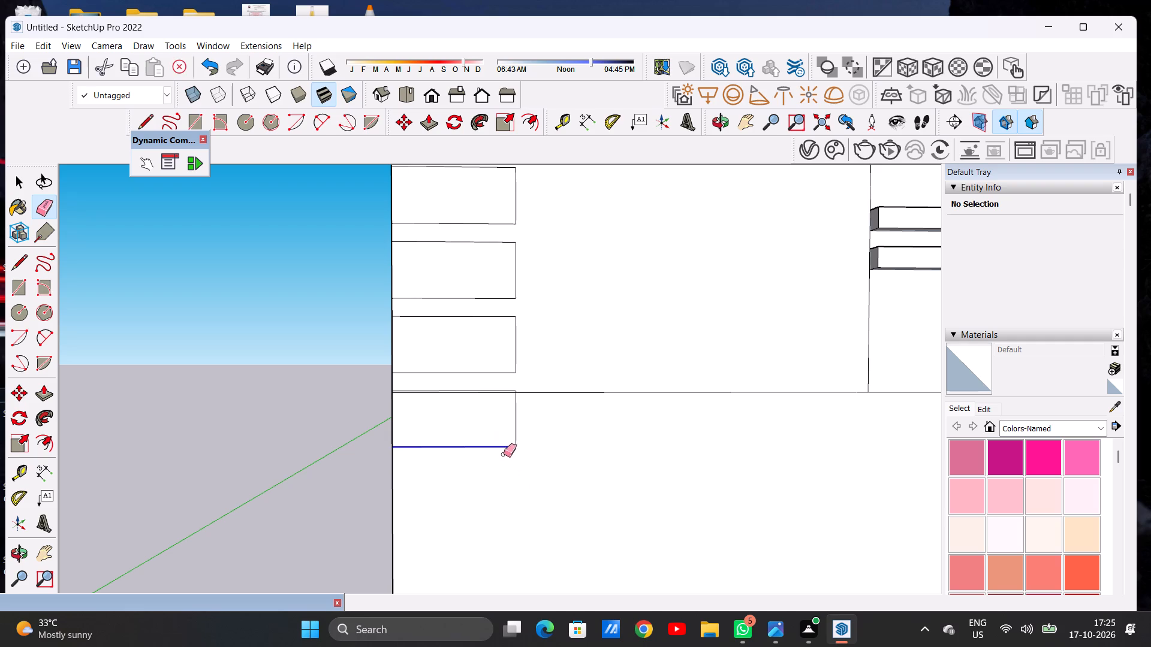
left_click_drag(517, 427, 498, 430)
scroll(483, 407, "up", 14)
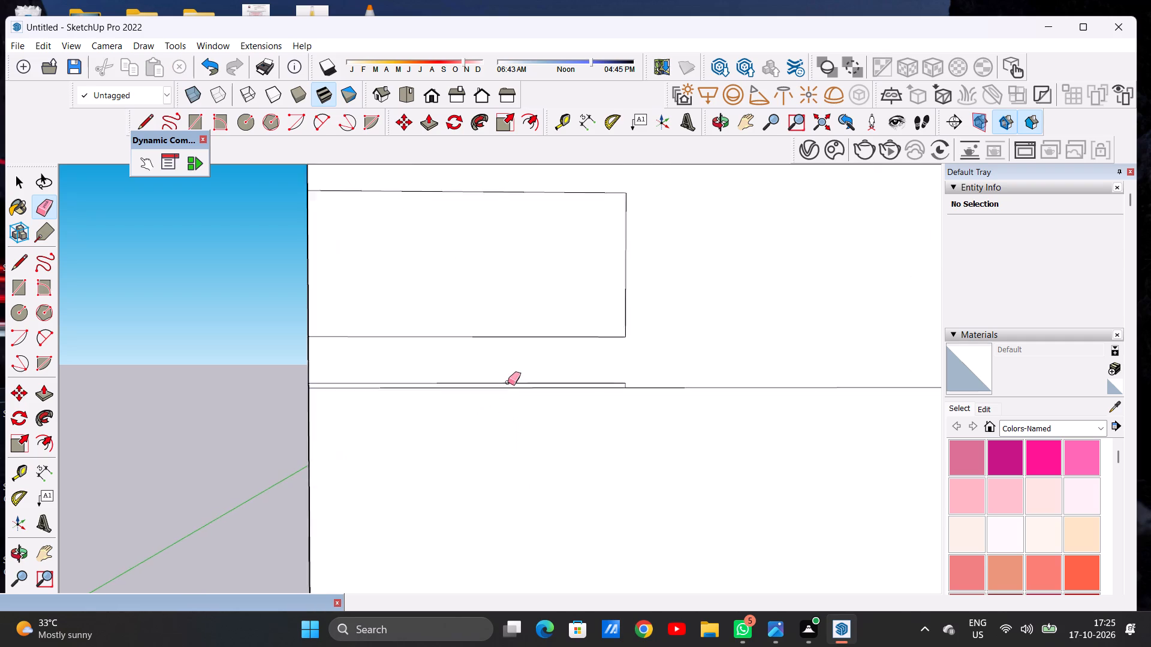
scroll(508, 382, "up", 8)
left_click_drag(575, 372, 576, 379)
scroll(580, 367, "down", 12)
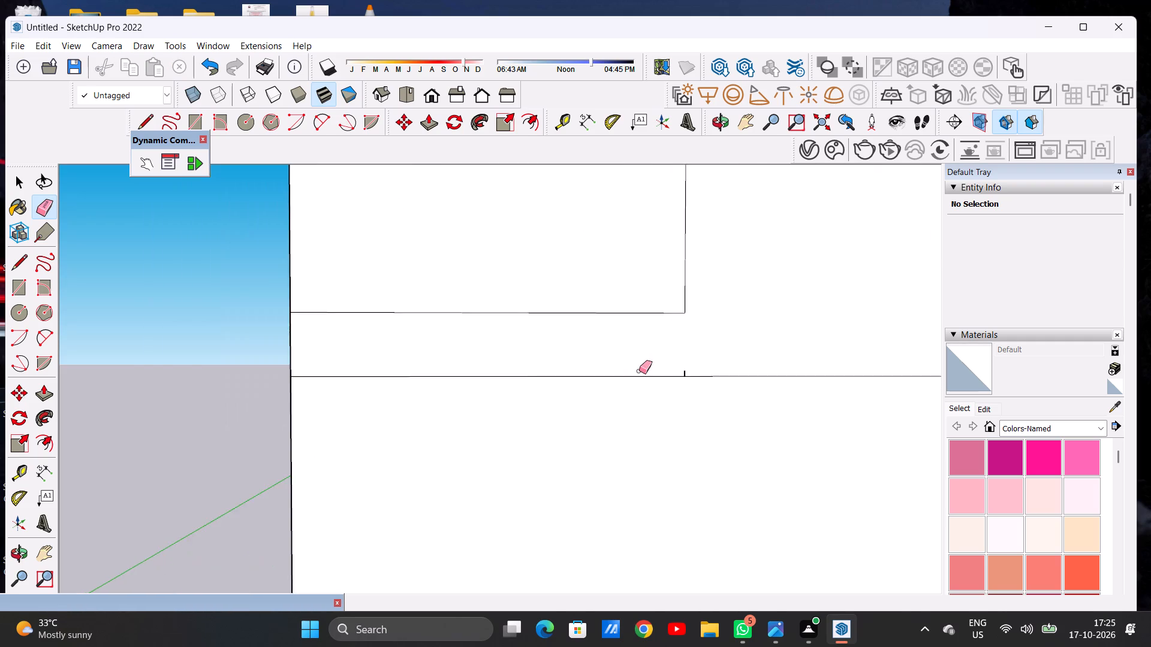
scroll(647, 368, "up", 16)
left_click(710, 377)
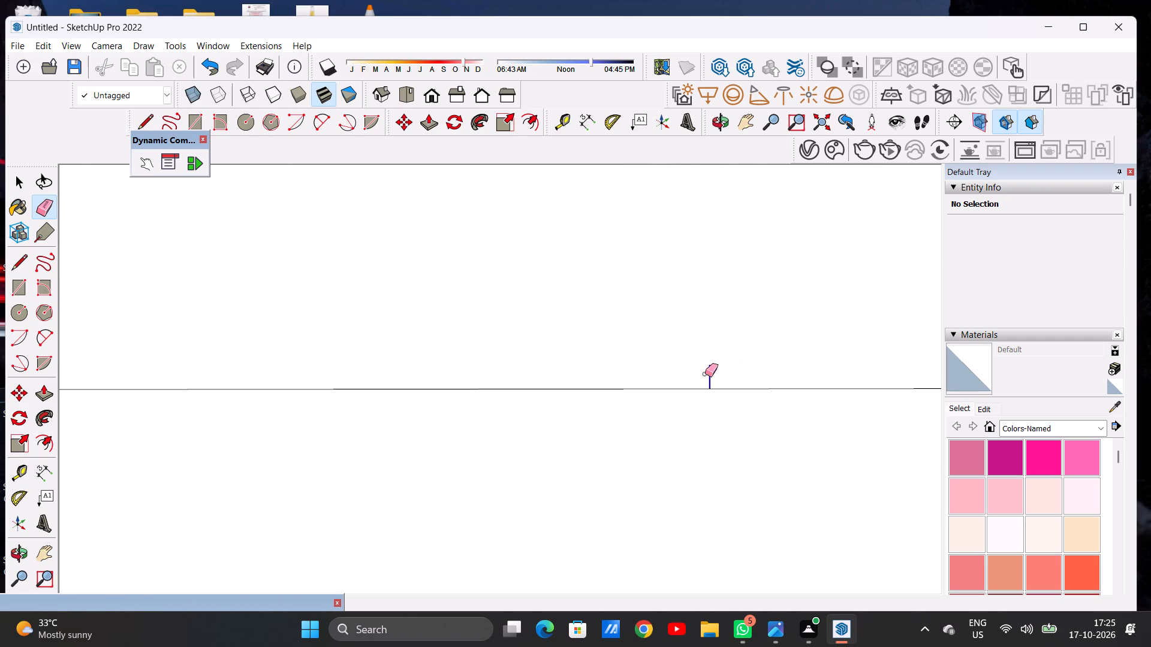
scroll(677, 371, "down", 20)
scroll(677, 371, "down", 16)
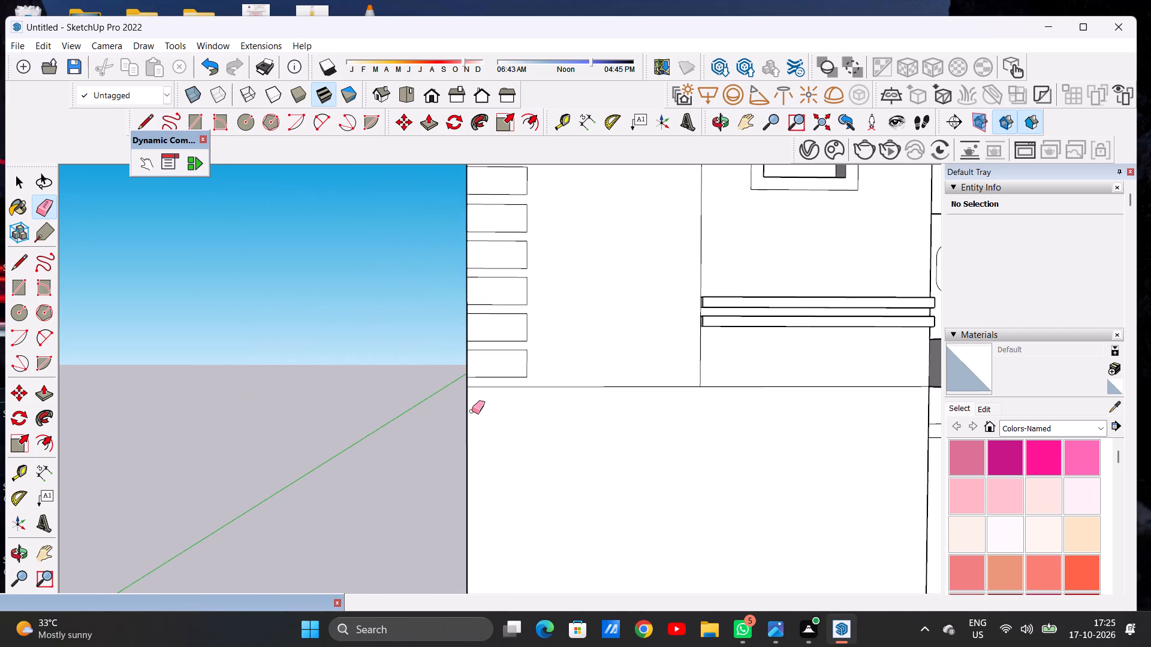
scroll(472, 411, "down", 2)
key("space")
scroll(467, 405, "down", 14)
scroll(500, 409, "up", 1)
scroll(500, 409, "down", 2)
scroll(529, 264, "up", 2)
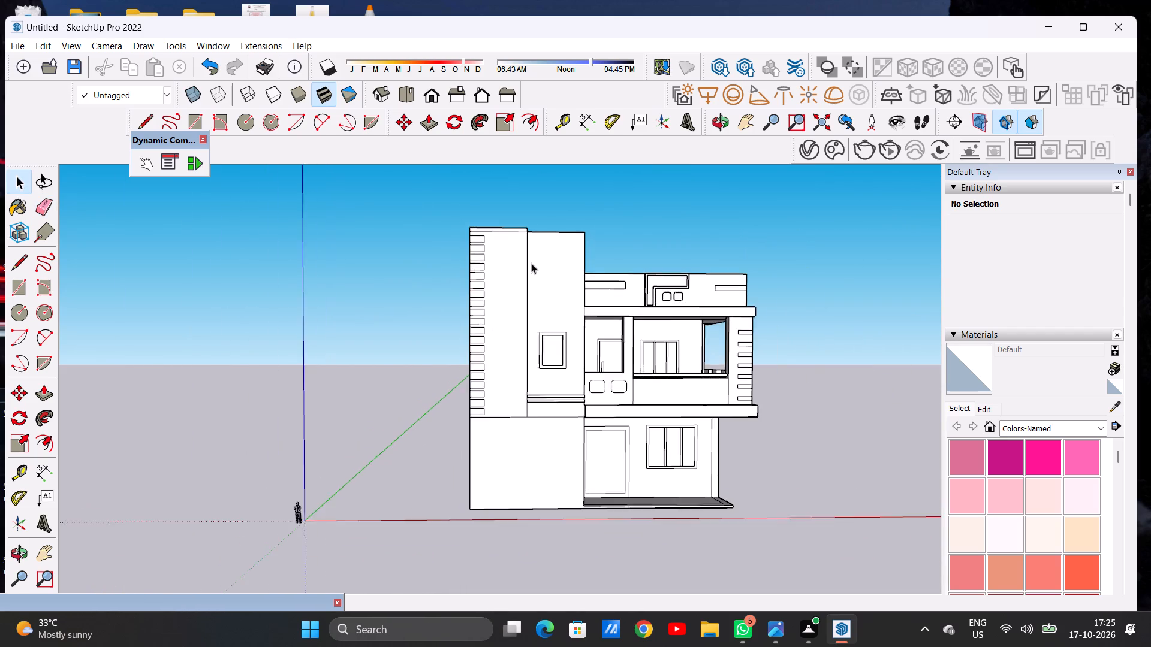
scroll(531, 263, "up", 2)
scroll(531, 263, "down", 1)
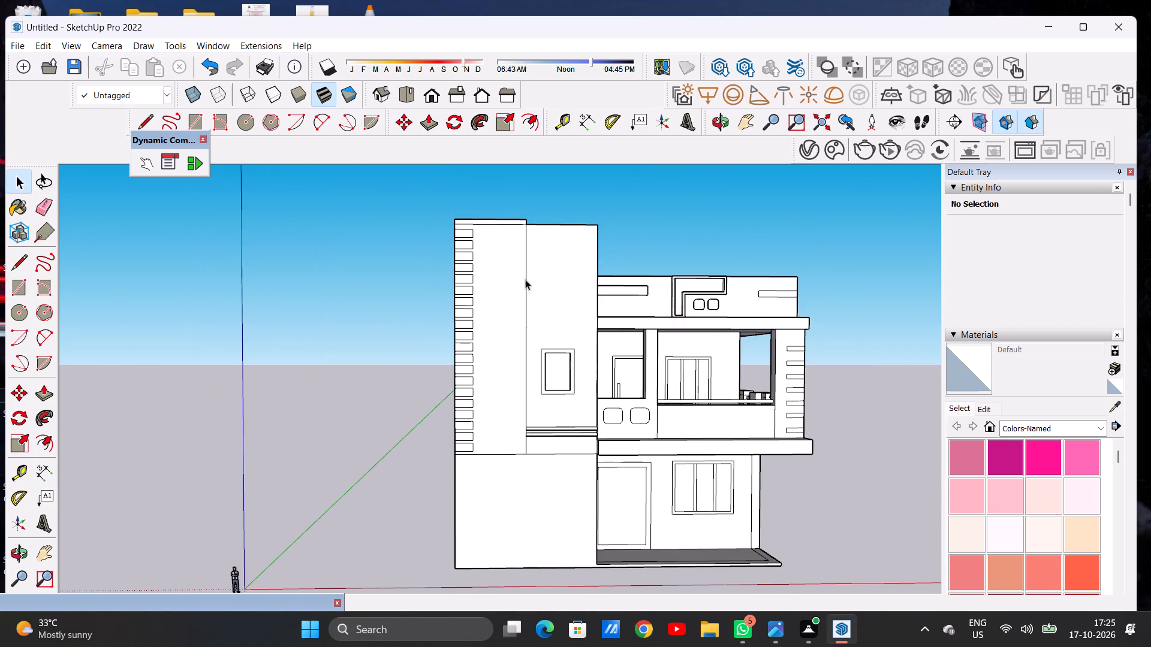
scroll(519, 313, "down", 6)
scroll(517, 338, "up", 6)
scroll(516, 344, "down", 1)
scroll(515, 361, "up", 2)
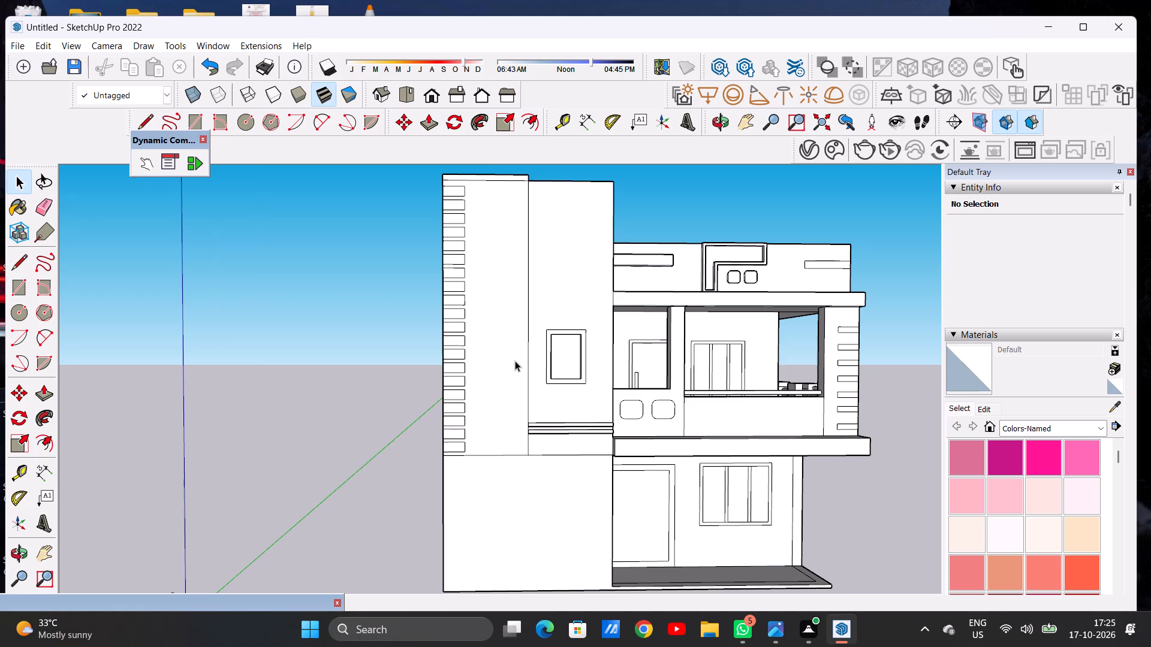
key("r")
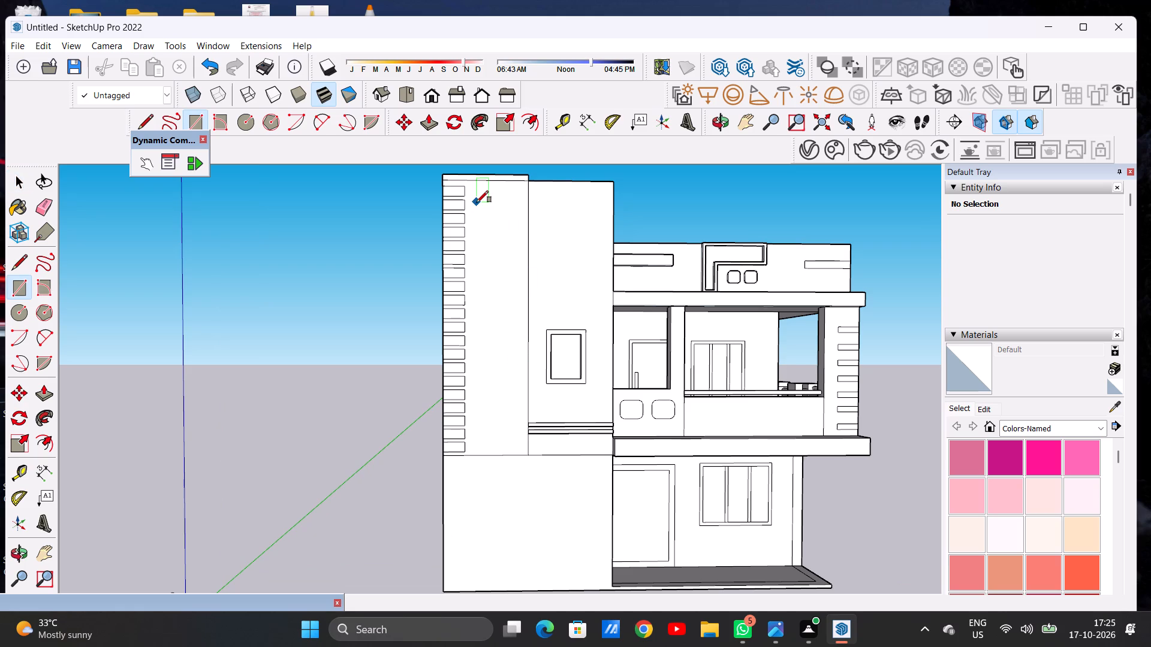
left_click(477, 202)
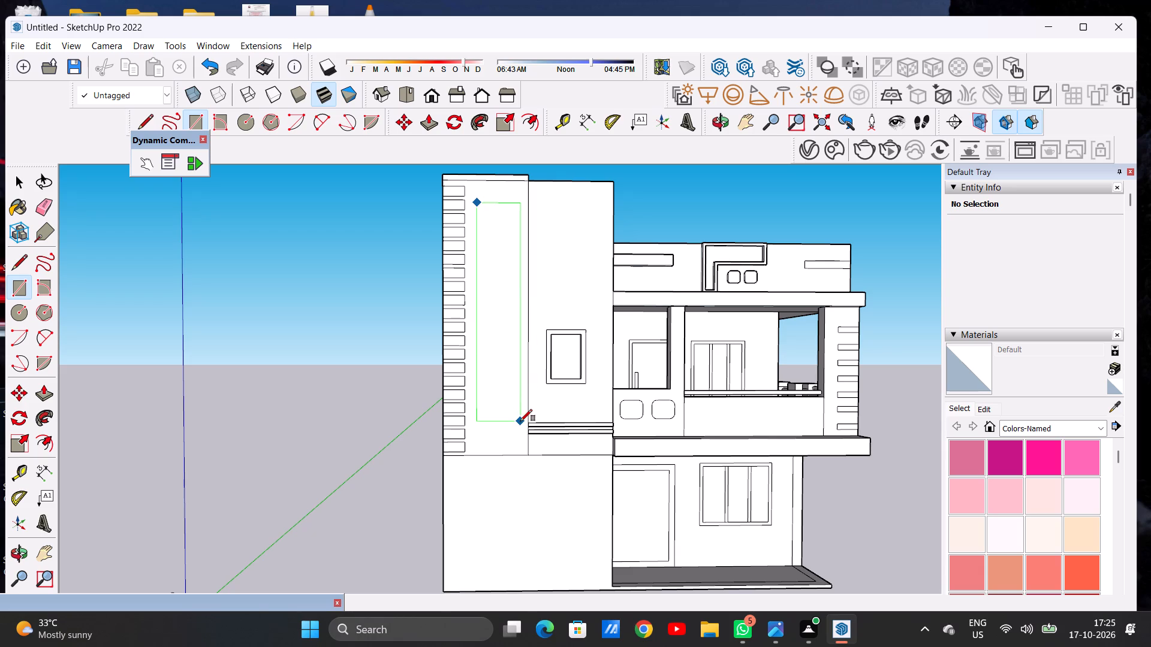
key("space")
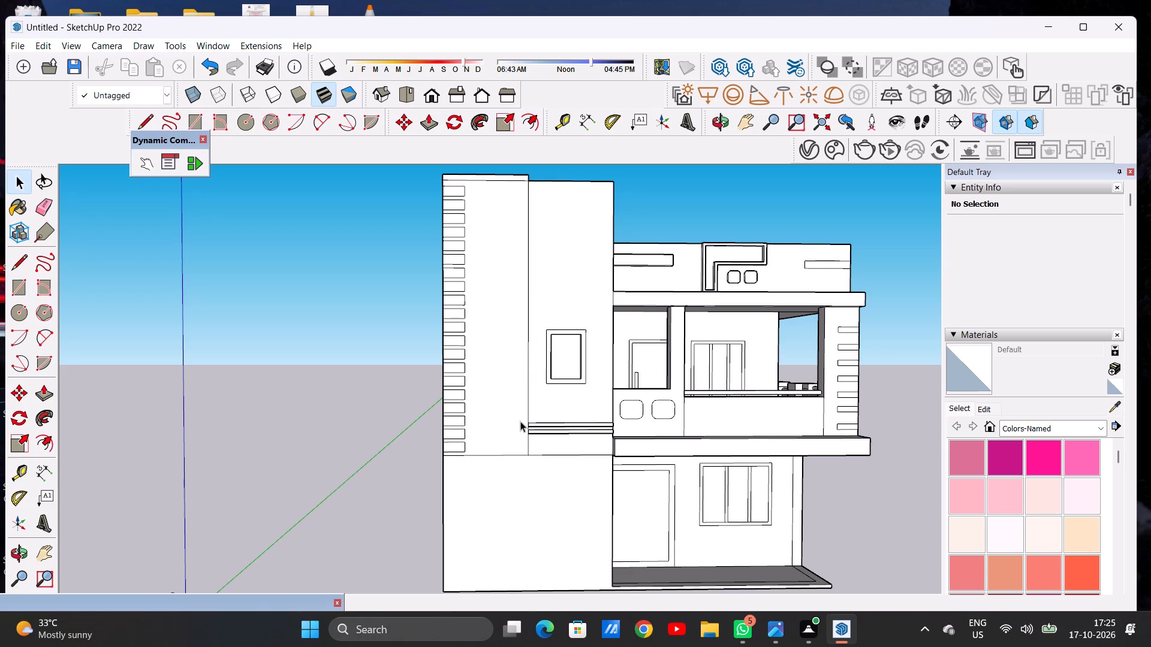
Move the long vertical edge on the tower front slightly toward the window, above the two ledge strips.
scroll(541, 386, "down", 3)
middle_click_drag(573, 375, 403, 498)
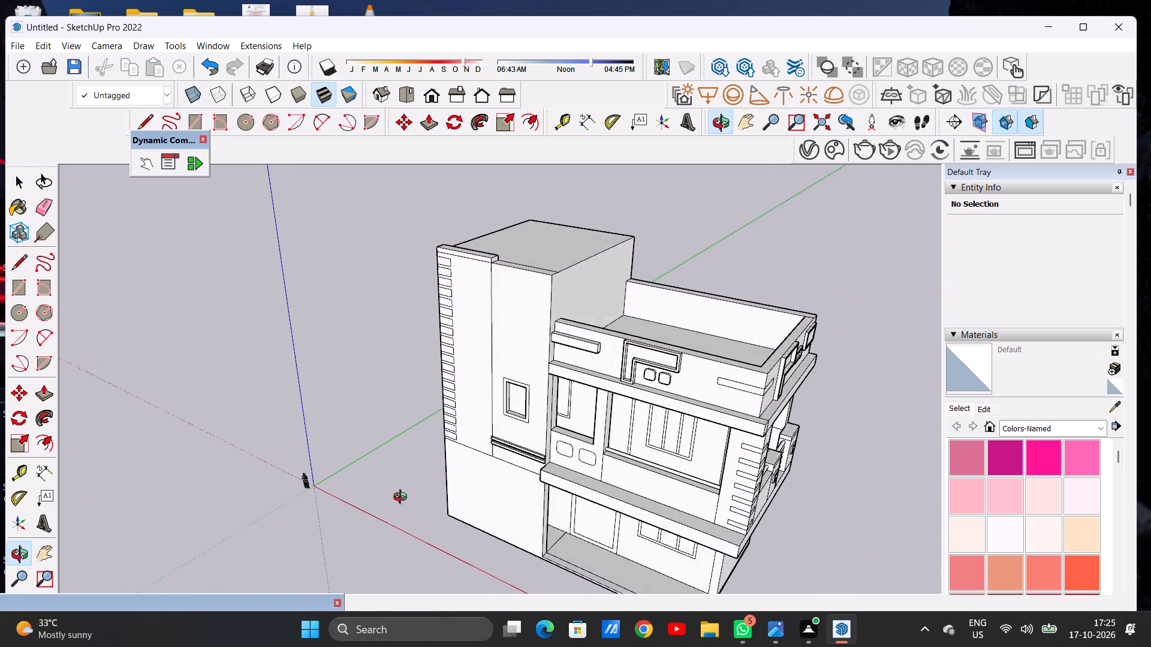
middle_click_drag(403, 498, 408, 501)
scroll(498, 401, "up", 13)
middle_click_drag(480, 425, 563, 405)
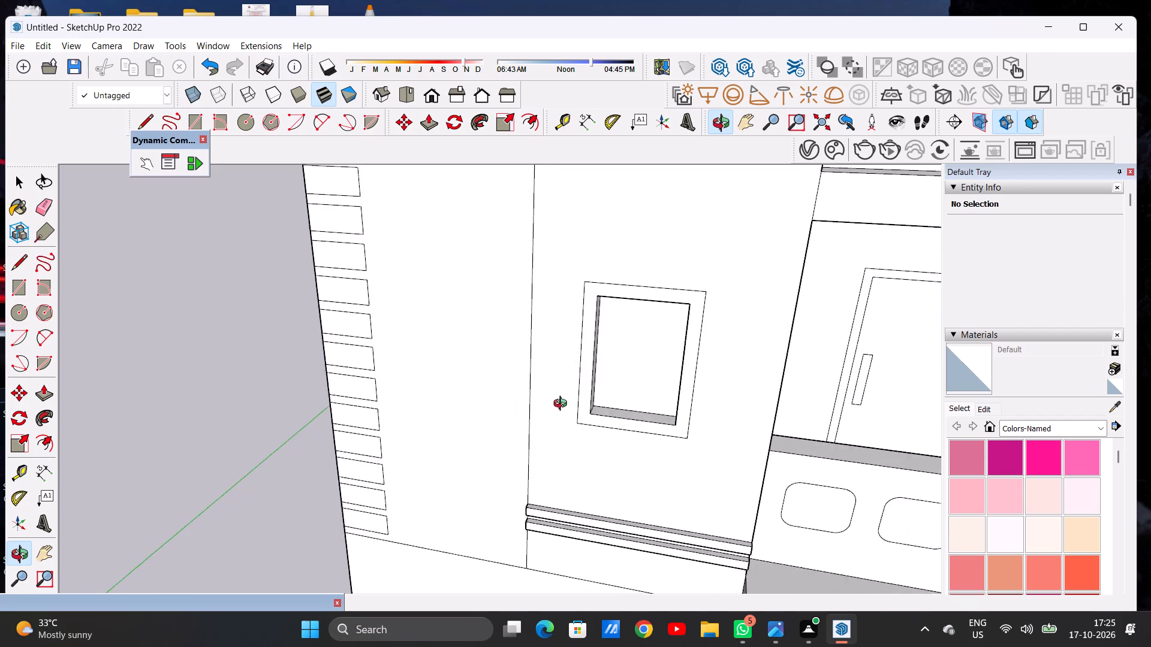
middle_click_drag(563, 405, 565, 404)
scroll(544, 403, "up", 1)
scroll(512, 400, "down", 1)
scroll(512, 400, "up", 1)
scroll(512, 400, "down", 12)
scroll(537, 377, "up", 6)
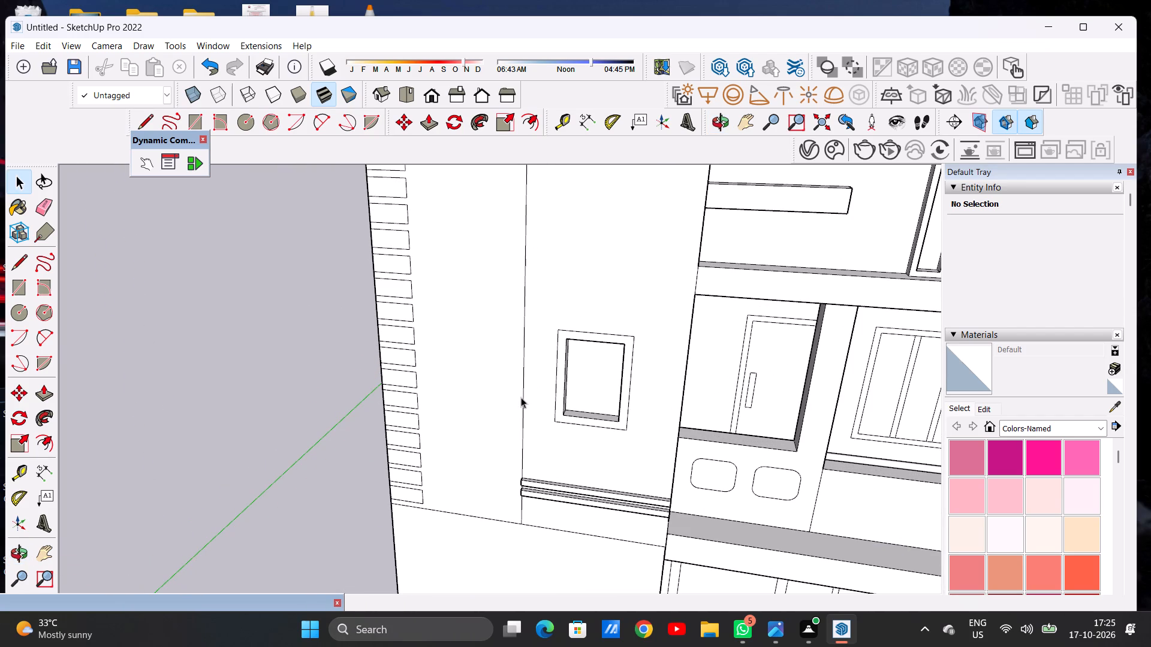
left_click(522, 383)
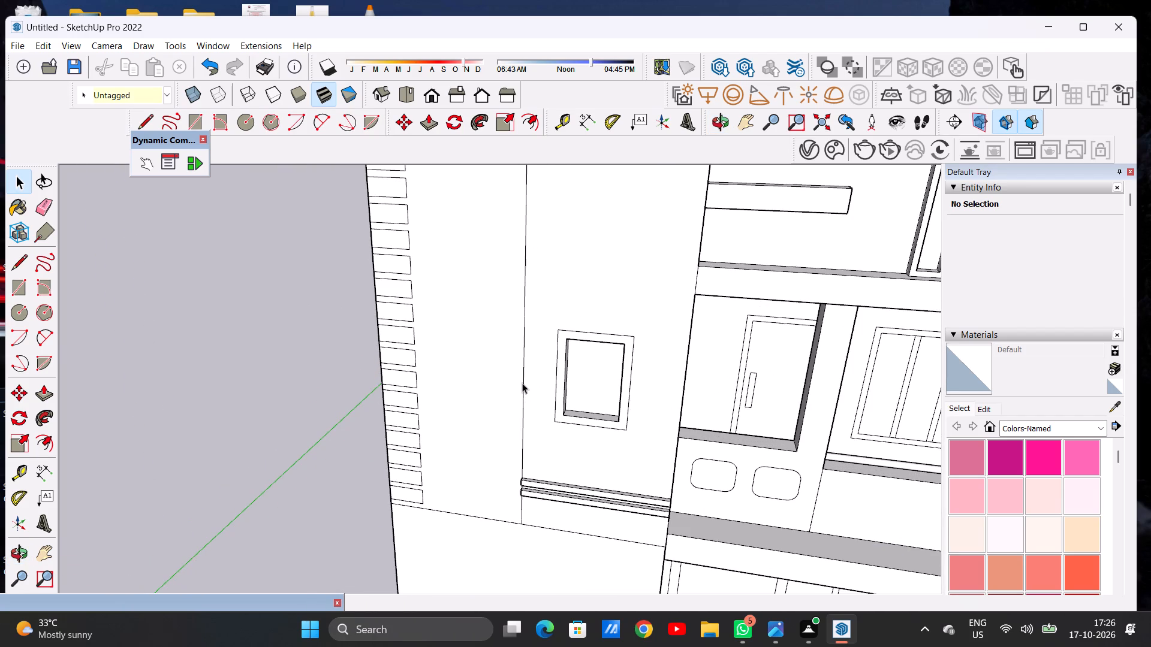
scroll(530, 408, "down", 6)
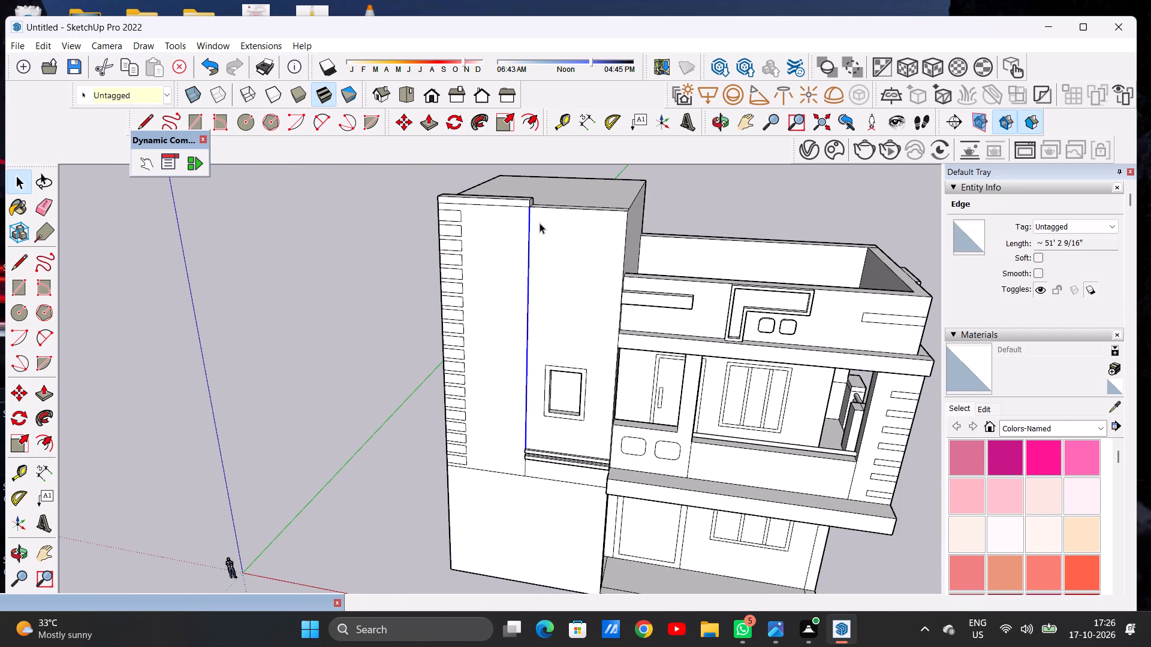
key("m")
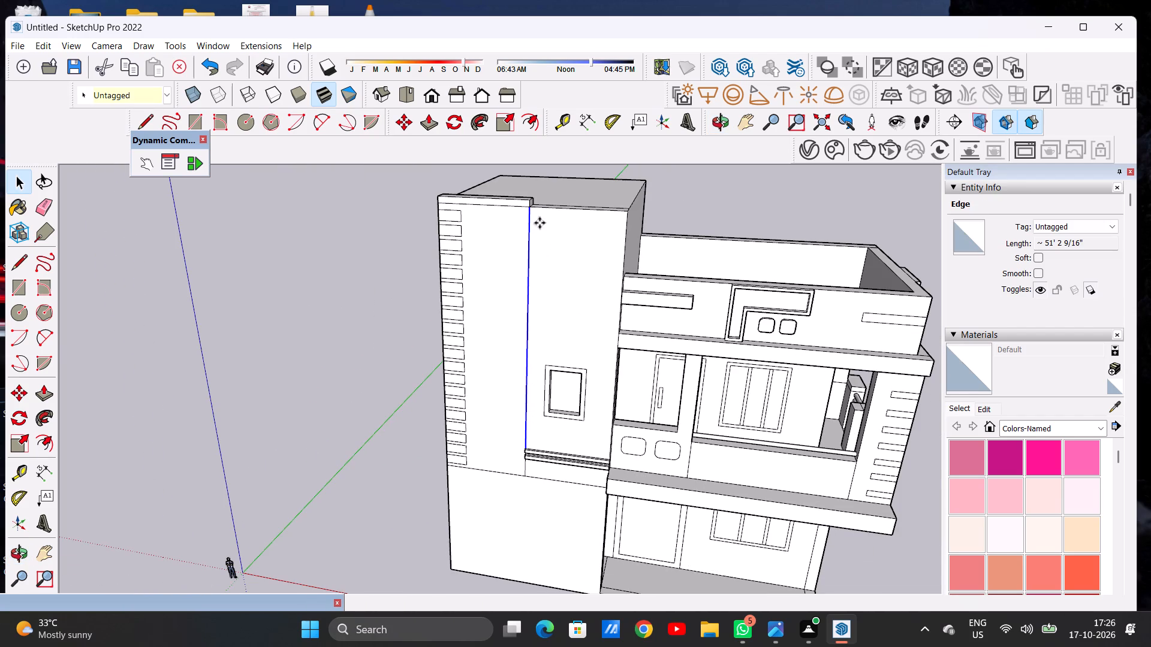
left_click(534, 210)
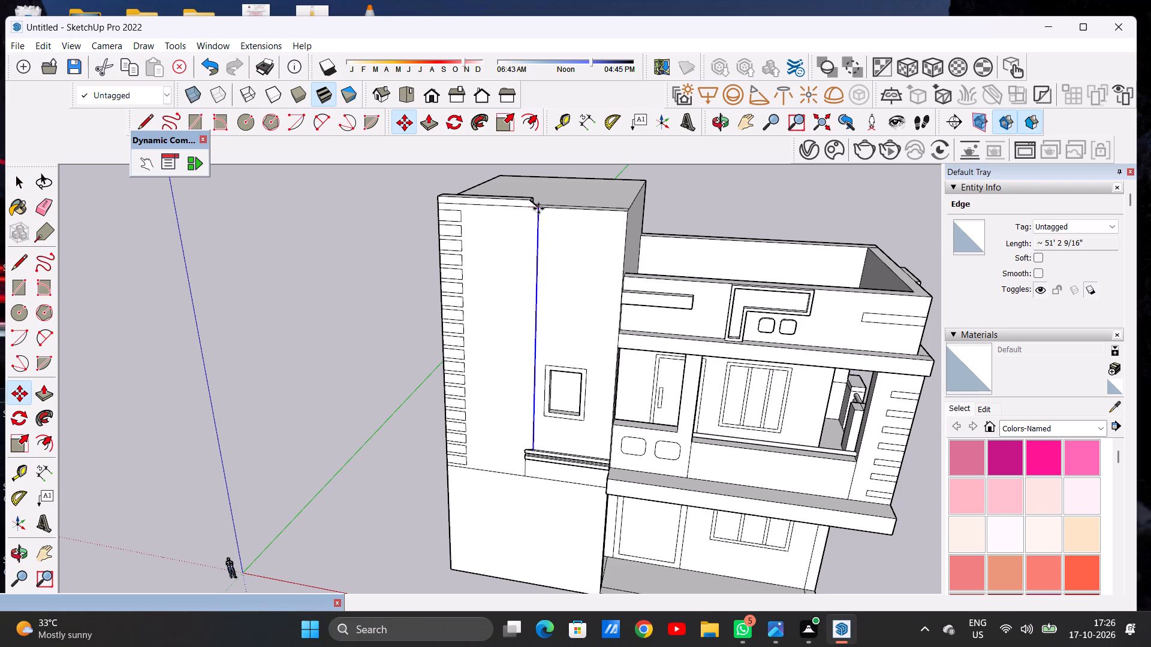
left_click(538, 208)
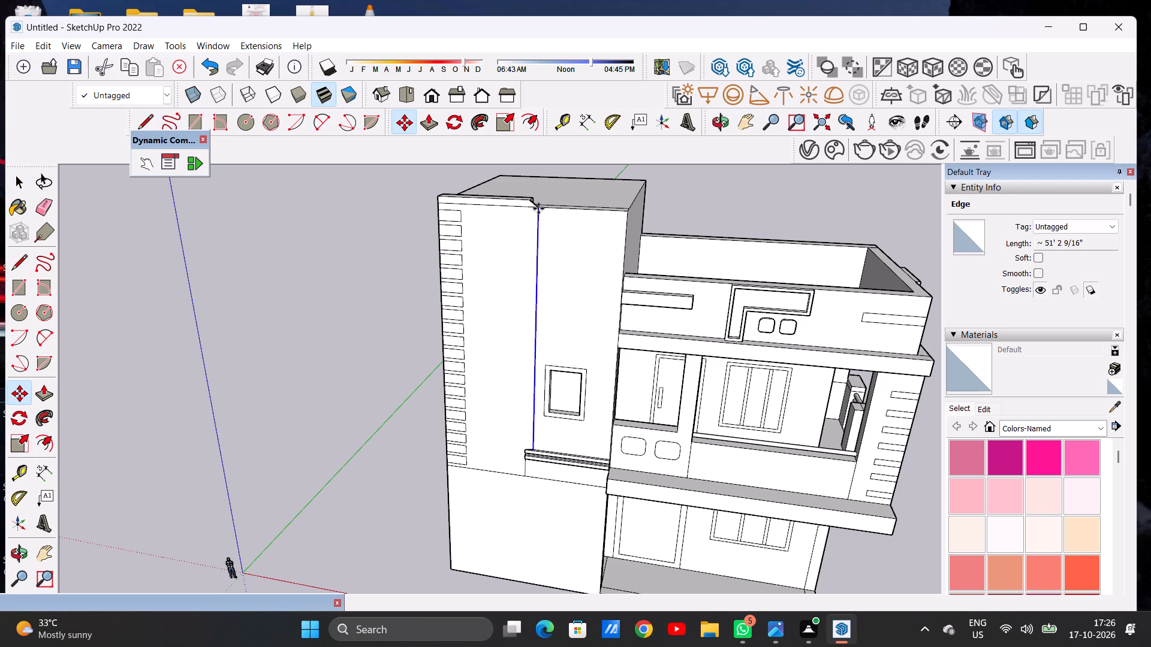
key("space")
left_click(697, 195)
Examine the ends of the two raised ledge strips below the tower window from several angles.
scroll(586, 300, "down", 6)
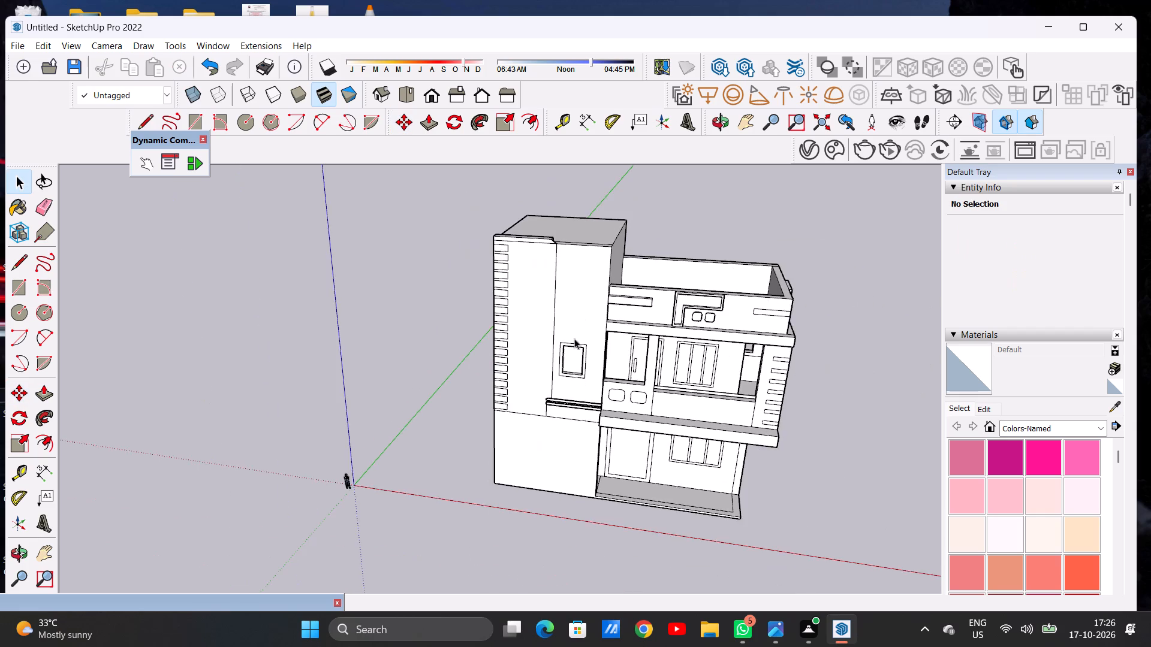
middle_click_drag(561, 435, 424, 427)
scroll(507, 259, "up", 6)
middle_click_drag(568, 233, 491, 318)
scroll(583, 251, "up", 8)
scroll(589, 238, "down", 1)
scroll(589, 238, "up", 7)
middle_click_drag(551, 285, 676, 254)
scroll(553, 304, "down", 13)
middle_click_drag(565, 293, 671, 207)
scroll(546, 296, "down", 10)
scroll(548, 422, "up", 5)
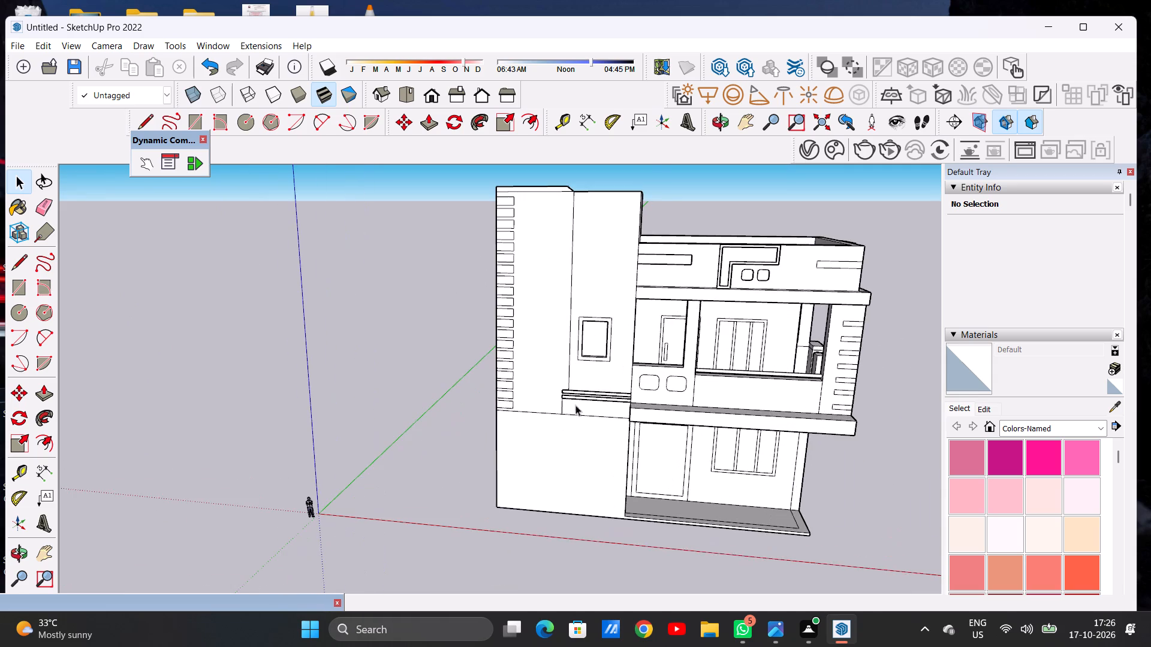
middle_click_drag(589, 385, 594, 355)
scroll(549, 371, "down", 6)
scroll(586, 351, "up", 6)
scroll(543, 386, "down", 6)
scroll(543, 410, "up", 4)
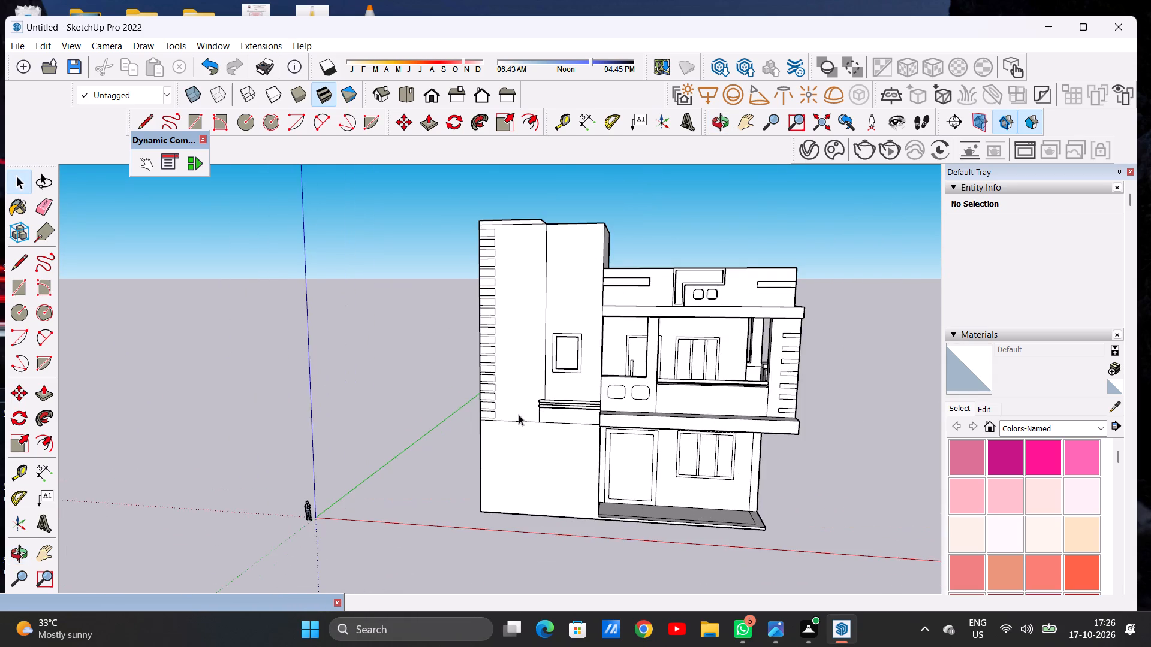
middle_click_drag(521, 410, 611, 407)
scroll(559, 410, "up", 5)
middle_click_drag(524, 400, 546, 396)
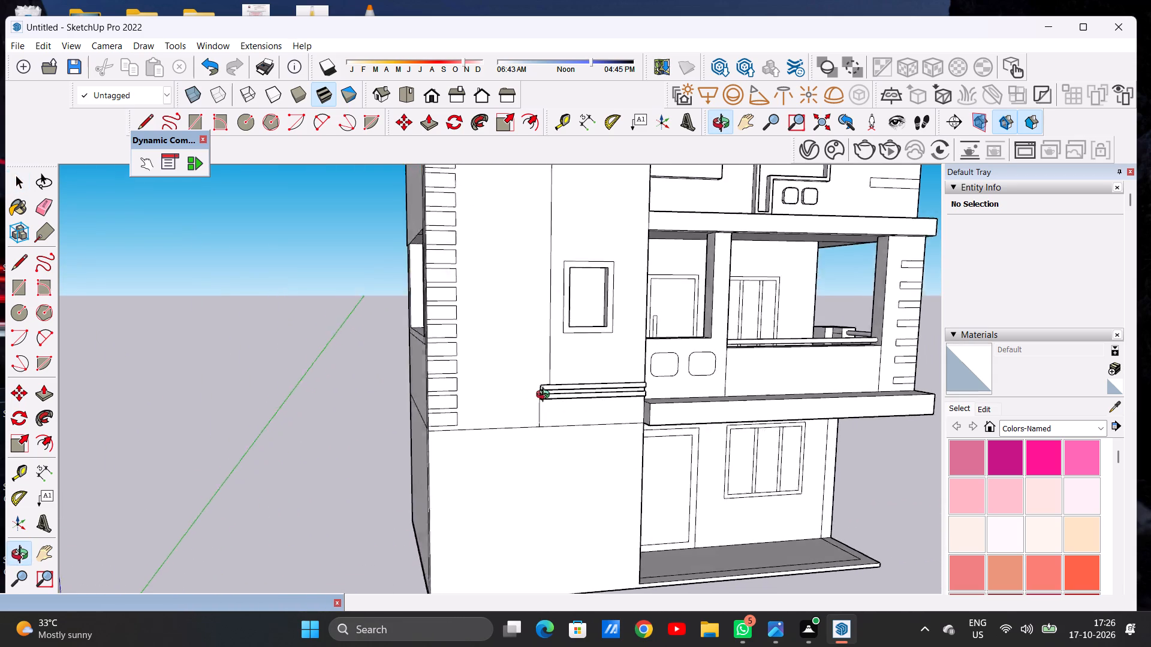
middle_click_drag(546, 396, 646, 410)
scroll(575, 392, "up", 13)
middle_click_drag(604, 396, 638, 405)
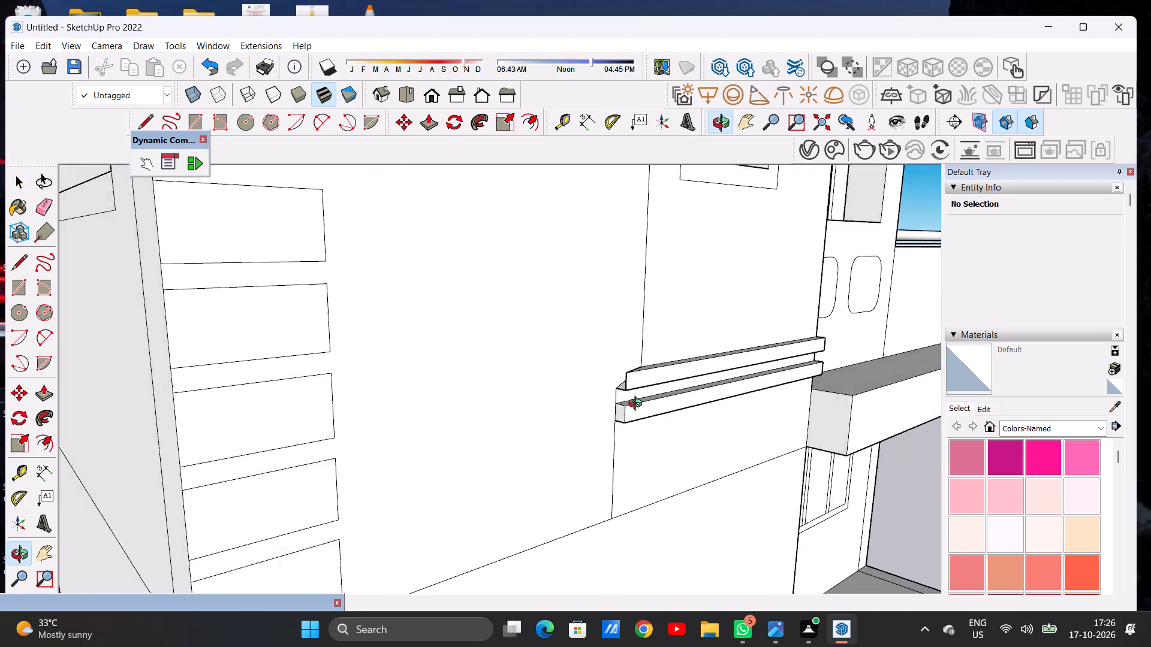
middle_click_drag(638, 405, 547, 416)
middle_click_drag(549, 416, 697, 406)
middle_click_drag(695, 406, 583, 406)
scroll(611, 384, "down", 2)
middle_click_drag(495, 388, 679, 396)
scroll(633, 382, "up", 2)
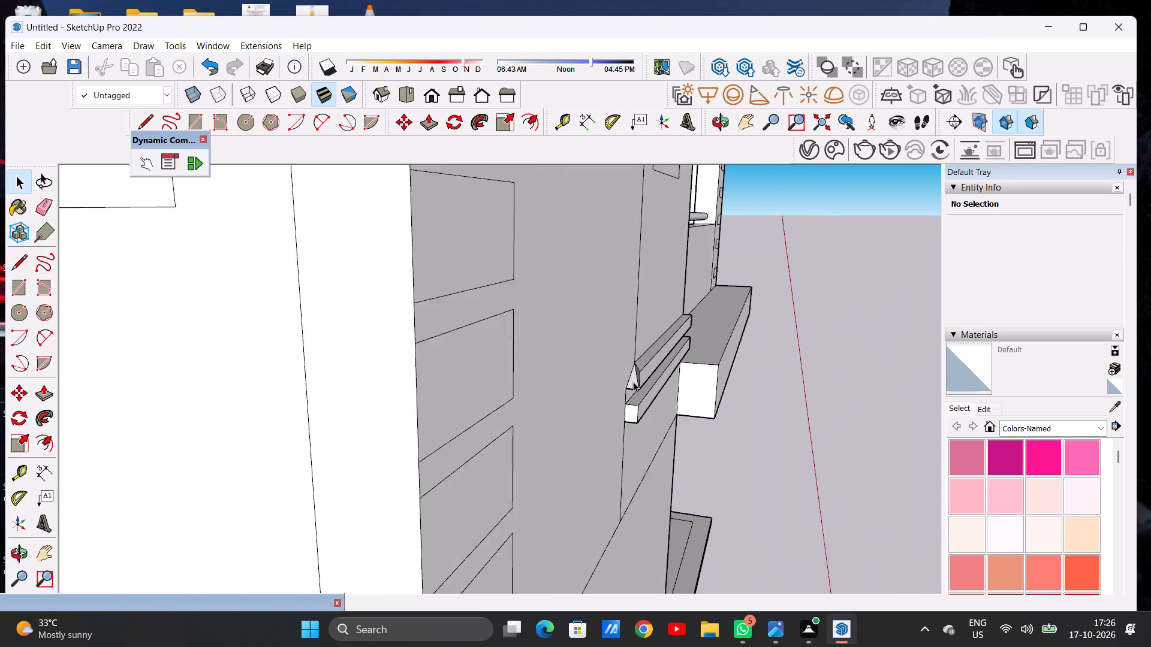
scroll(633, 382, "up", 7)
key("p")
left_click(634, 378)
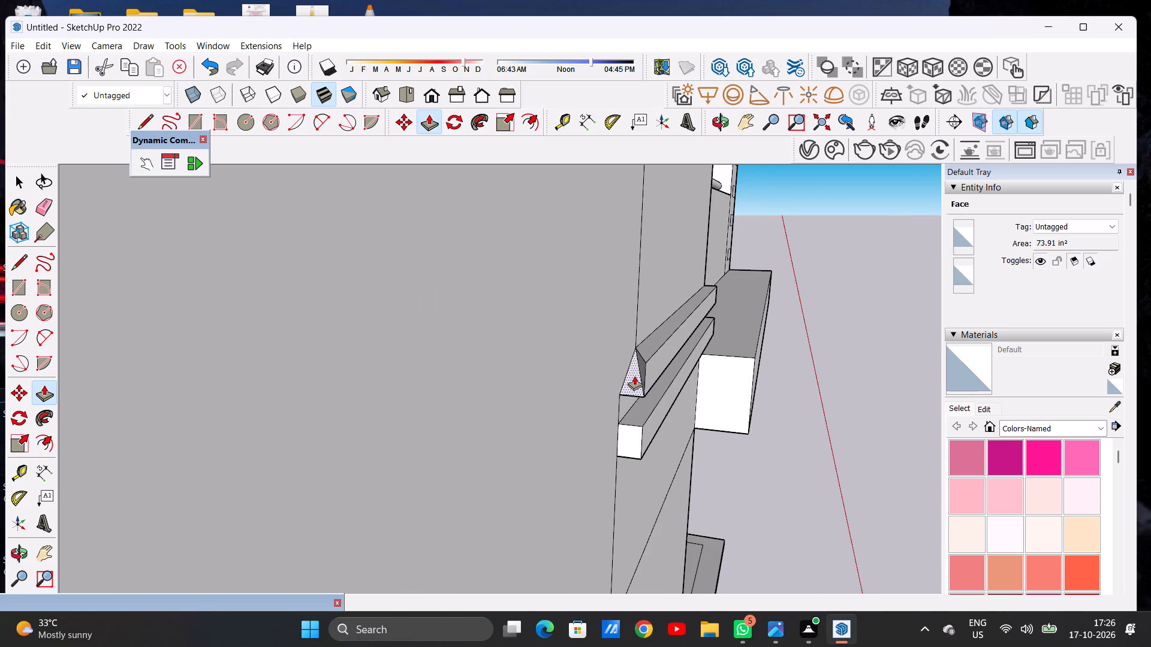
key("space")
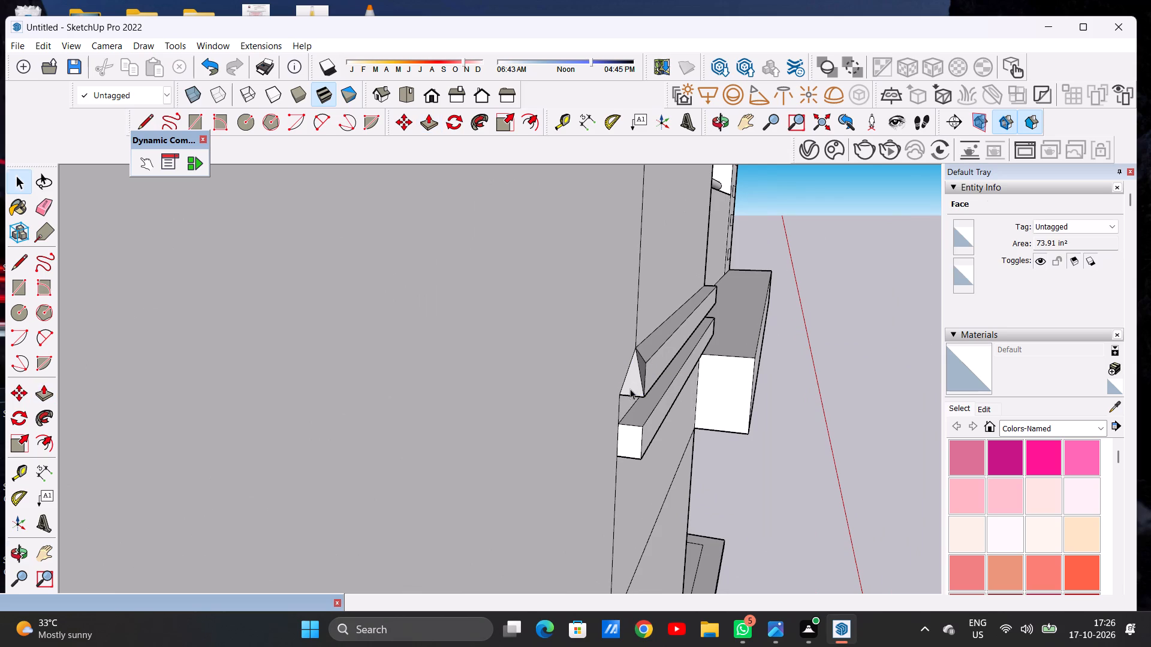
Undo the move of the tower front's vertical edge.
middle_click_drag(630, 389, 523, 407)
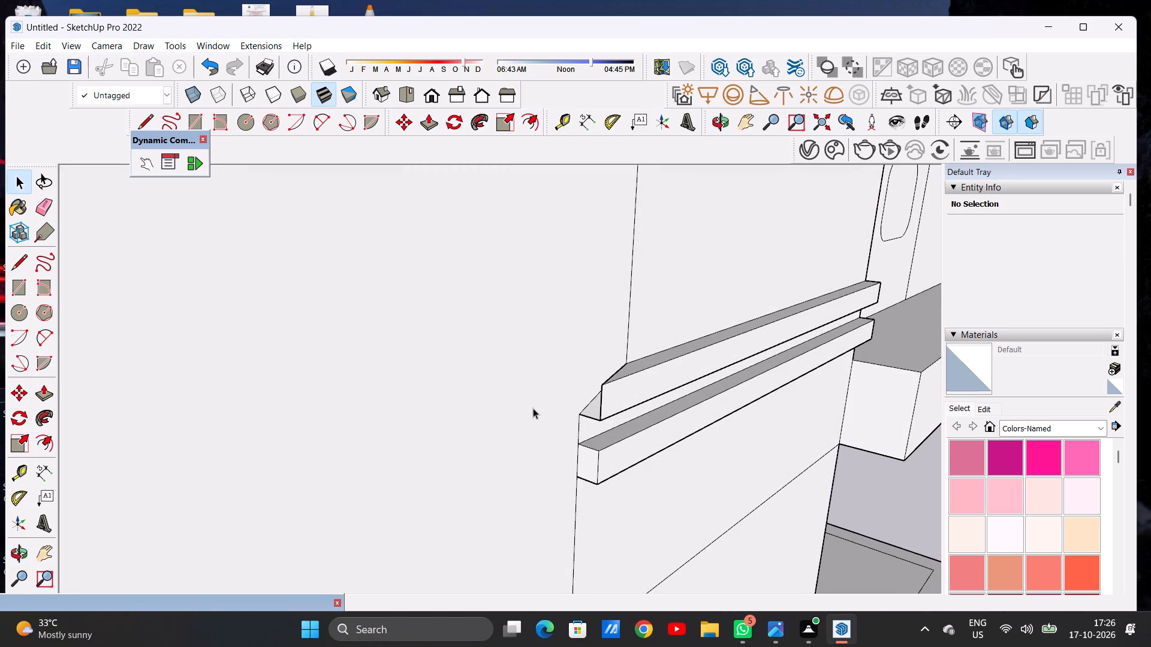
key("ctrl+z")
Delete the long vertical edge on the tower front between its top and the upper ledge strip.
scroll(525, 410, "down", 12)
scroll(540, 394, "up", 1)
scroll(541, 394, "down", 11)
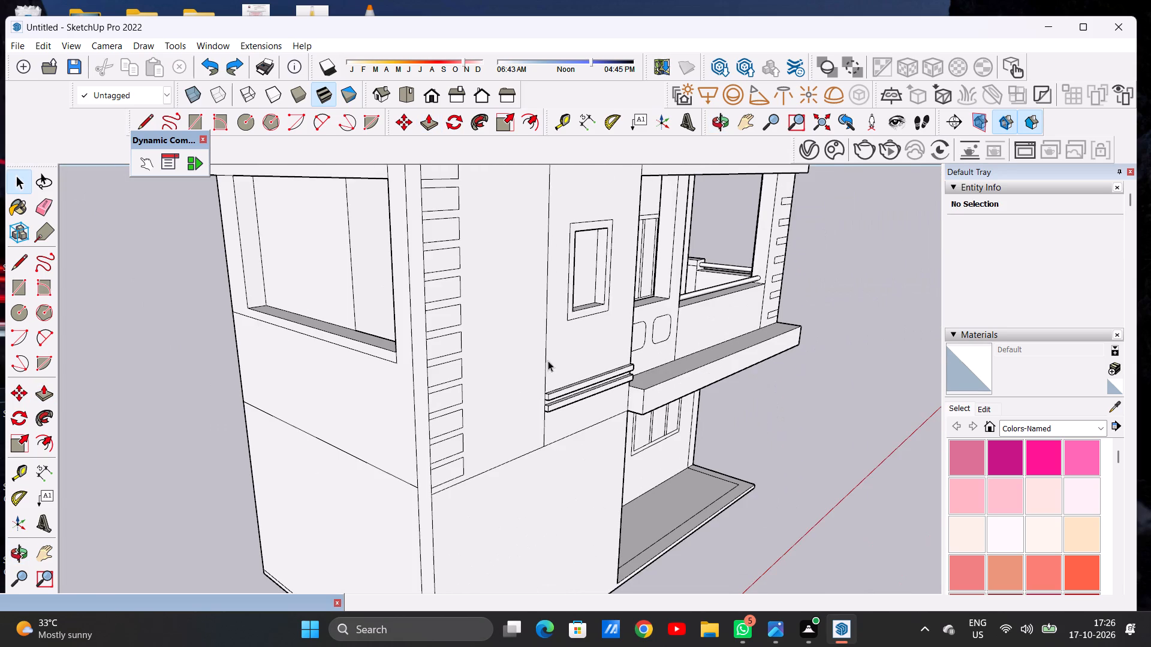
scroll(541, 350, "up", 1)
middle_click_drag(577, 343, 461, 345)
scroll(493, 361, "down", 9)
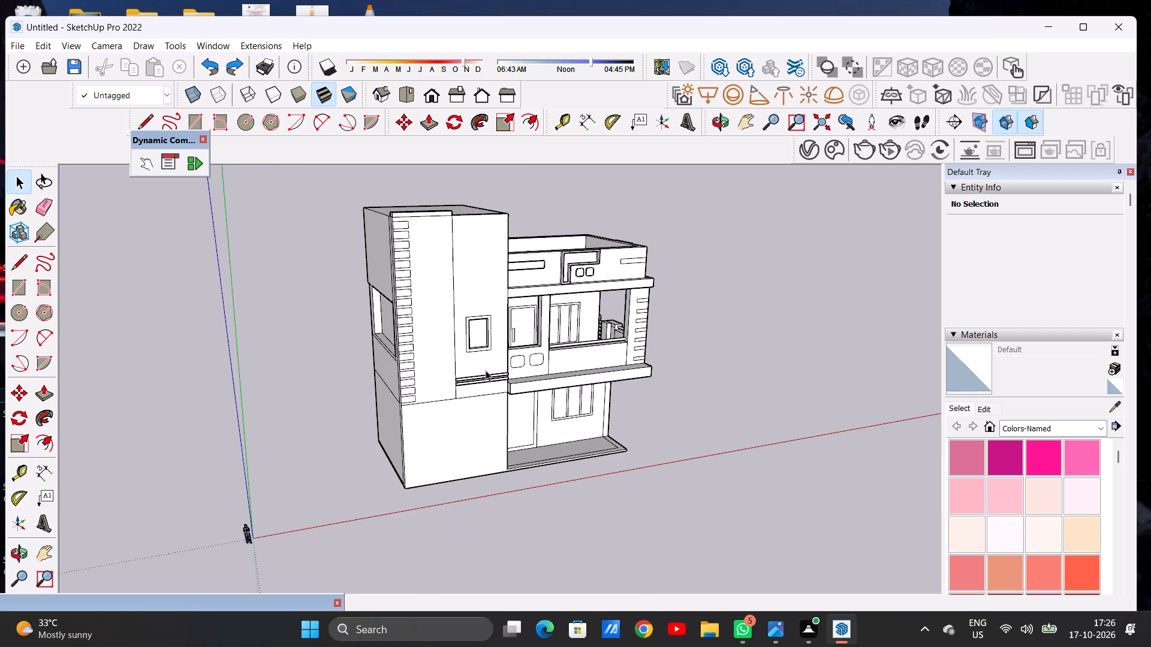
scroll(486, 370, "down", 1)
scroll(450, 290, "up", 3)
scroll(450, 290, "down", 1)
scroll(450, 290, "up", 9)
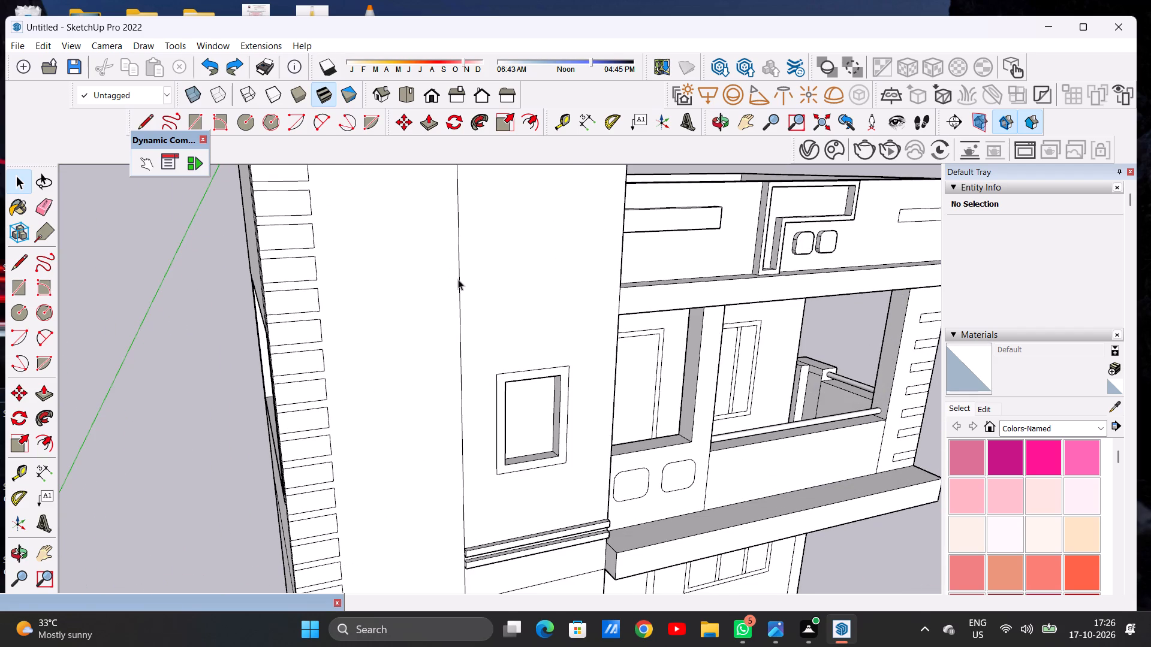
left_click(458, 279)
key("Delete")
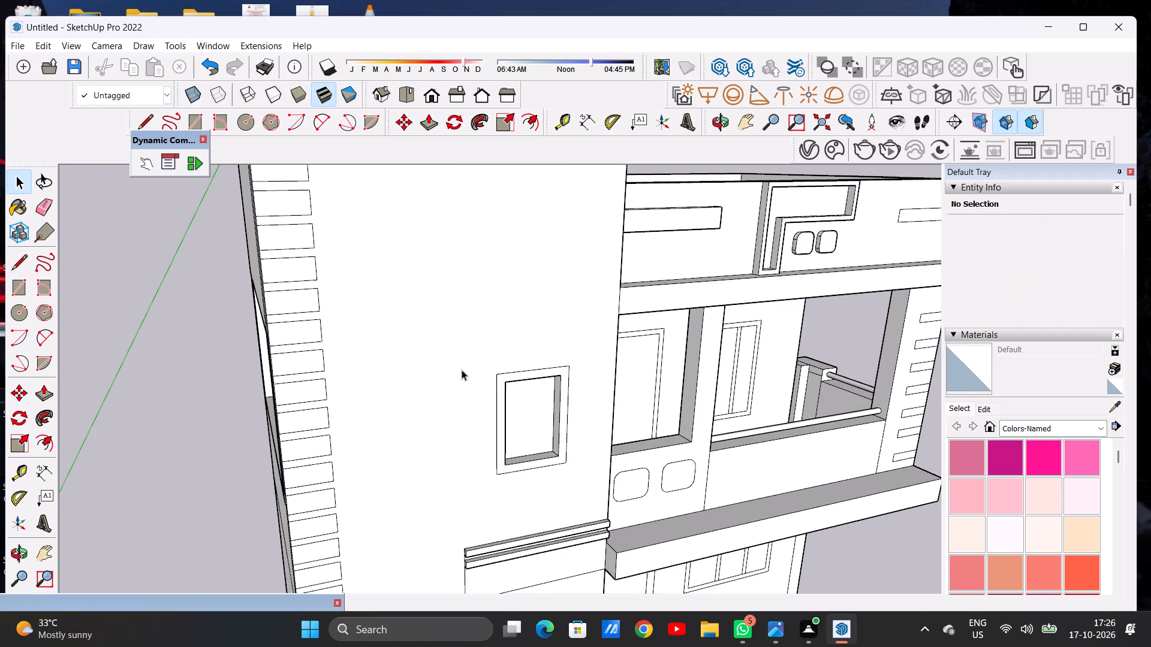
Draw a vertical line on the tower front from its top edge to the upper ledge strip, slightly inside the strip's end on the window side.
scroll(462, 374, "down", 12)
middle_click_drag(475, 351, 384, 332)
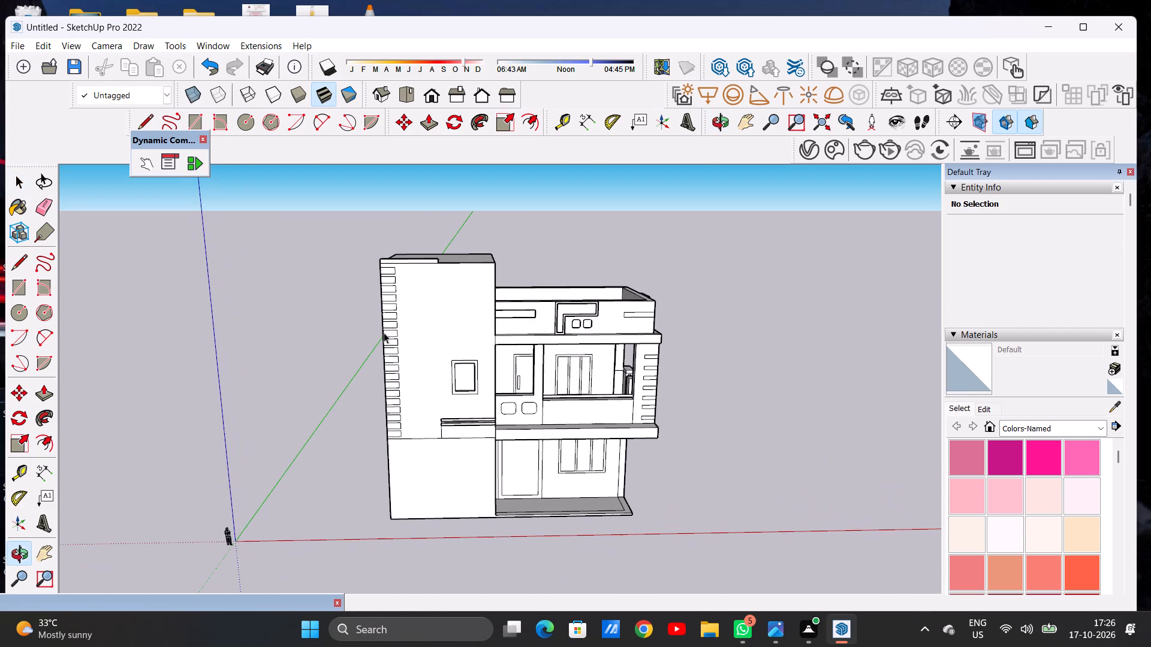
key("l")
scroll(455, 264, "up", 5)
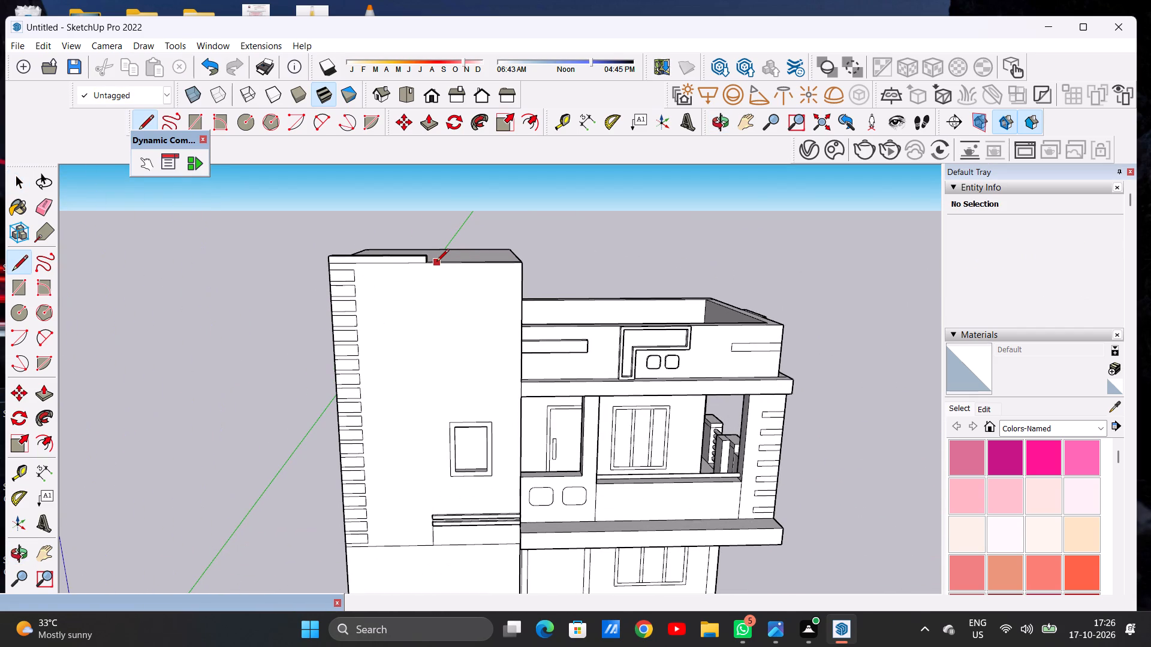
left_click(436, 262)
scroll(439, 352, "down", 4)
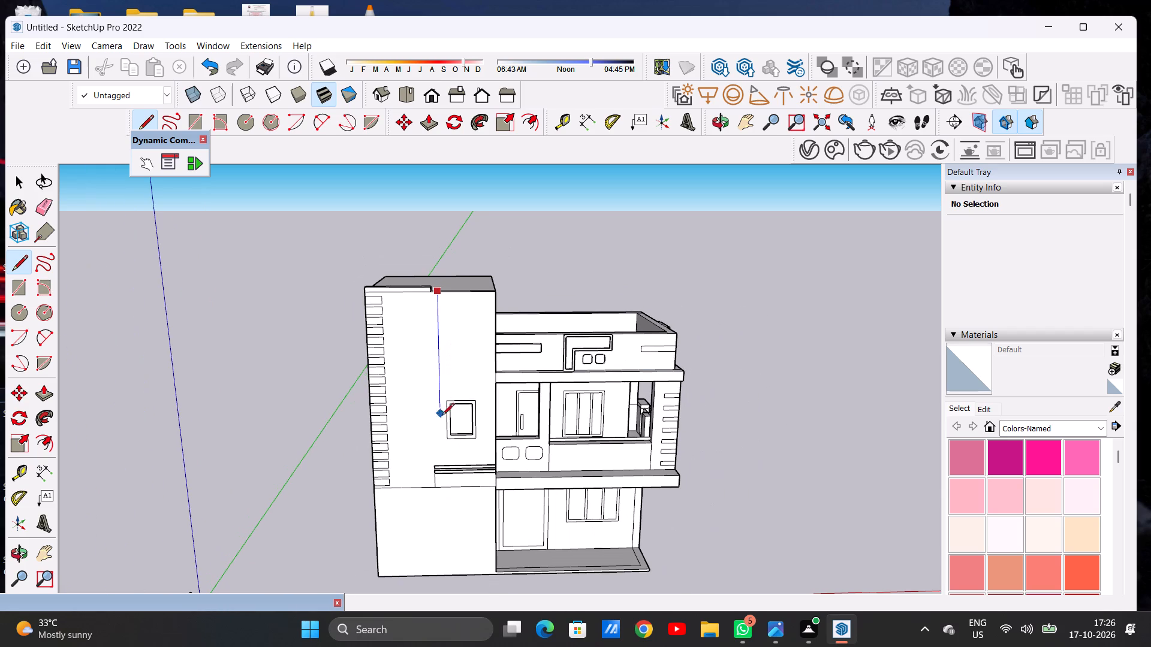
scroll(436, 457, "up", 2)
scroll(435, 458, "down", 1)
scroll(435, 458, "up", 7)
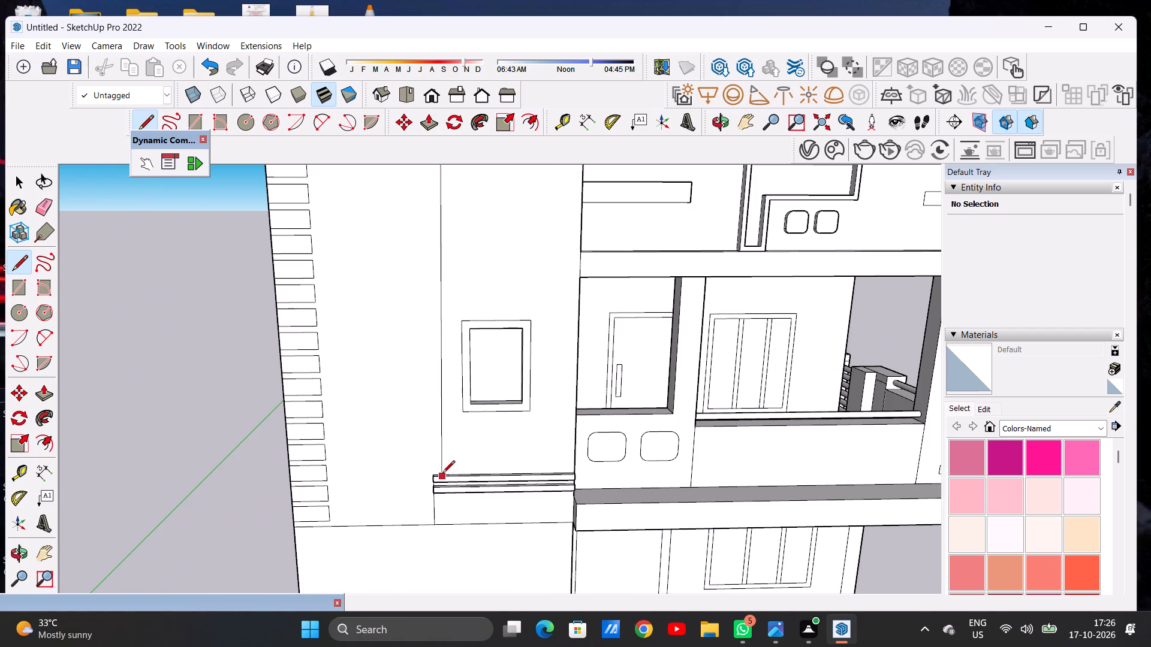
left_click(448, 471)
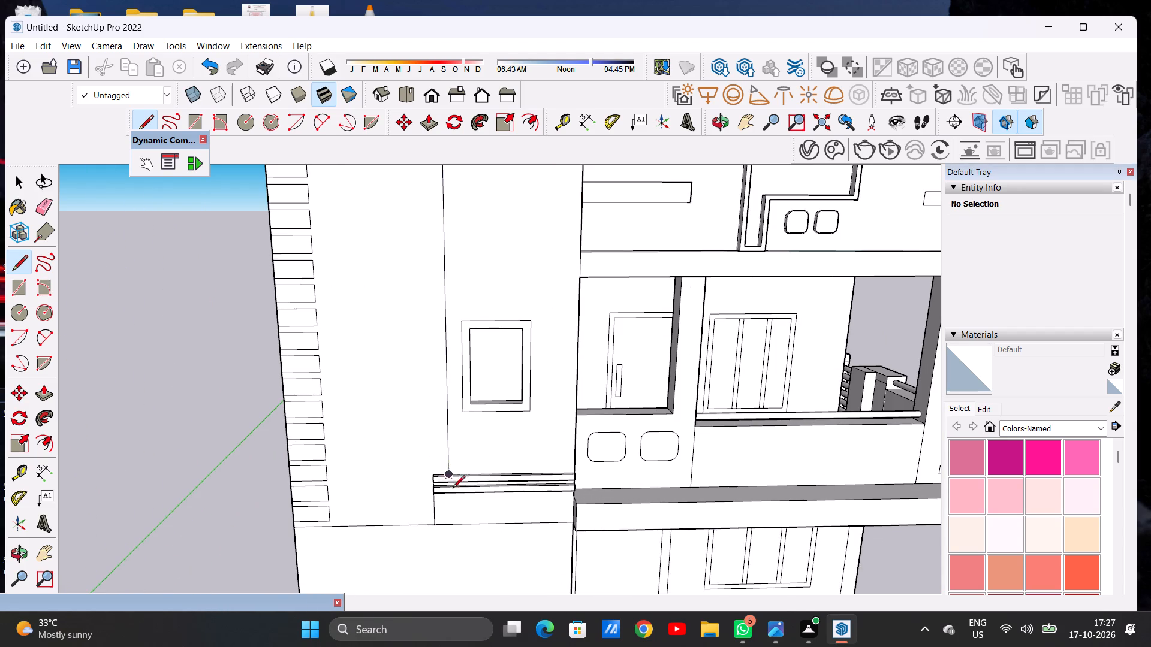
Draw a vertical line on the tower front from beneath the lower ledge strip to the horizontal floor line, aligned with the line above.
middle_click_drag(440, 522, 448, 416)
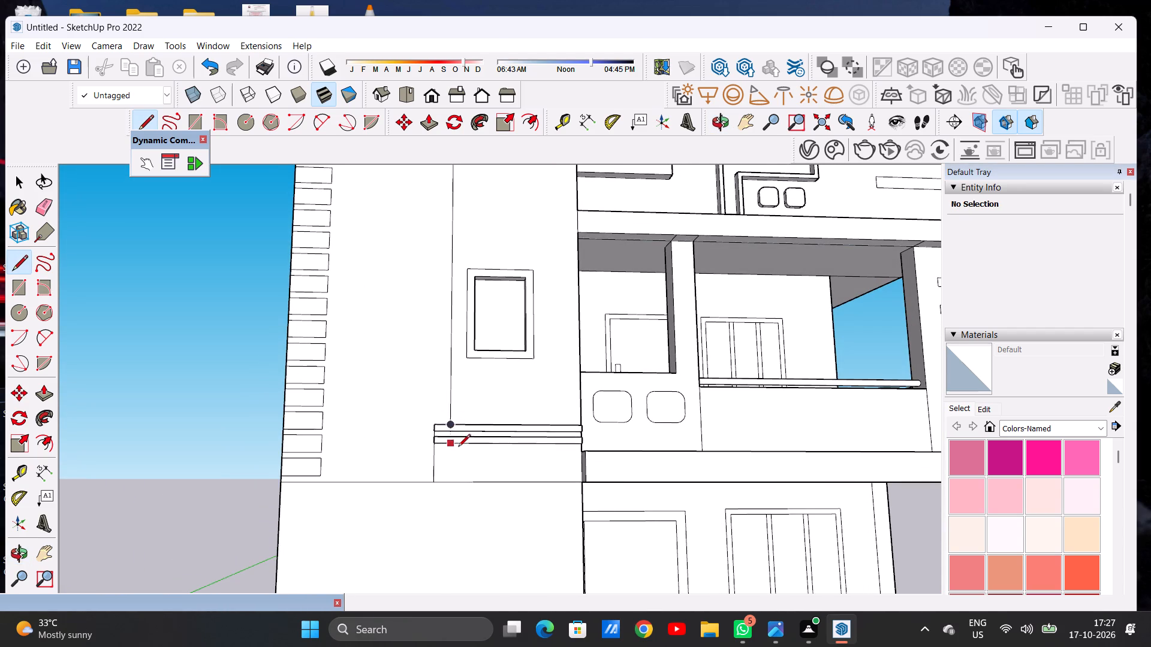
middle_click_drag(453, 456, 462, 406)
scroll(454, 428, "up", 7)
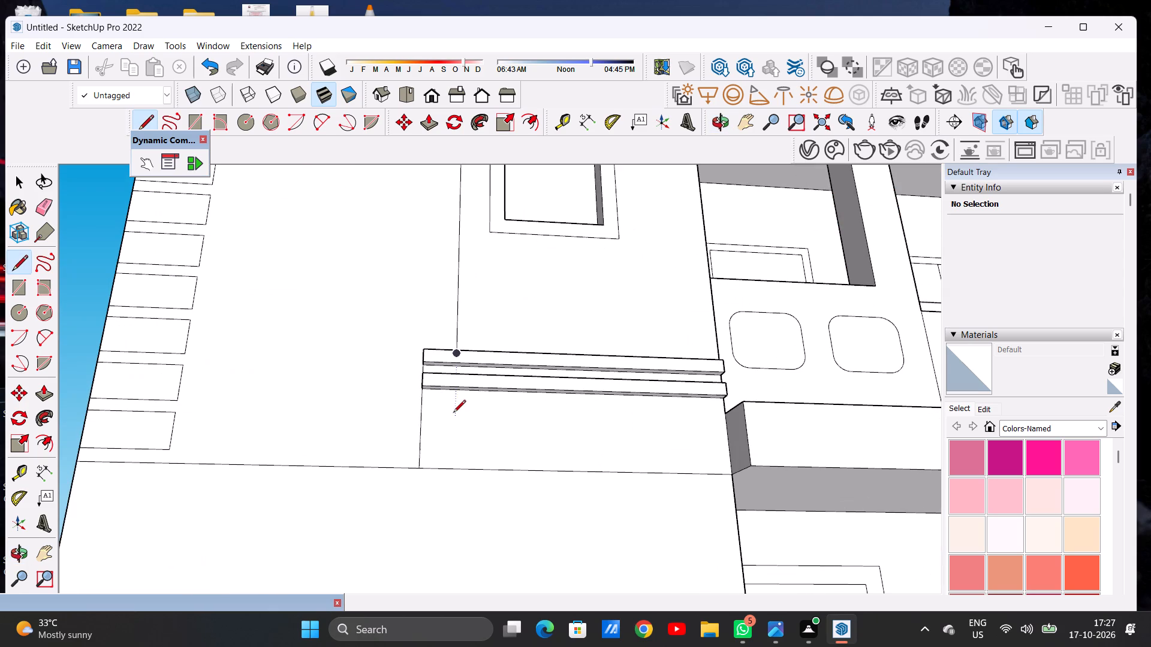
left_click(455, 392)
left_click(454, 471)
key("space")
Erase the old short vertical edge below the outer ends of the ledge strips.
key("e")
left_click_drag(428, 436, 406, 433)
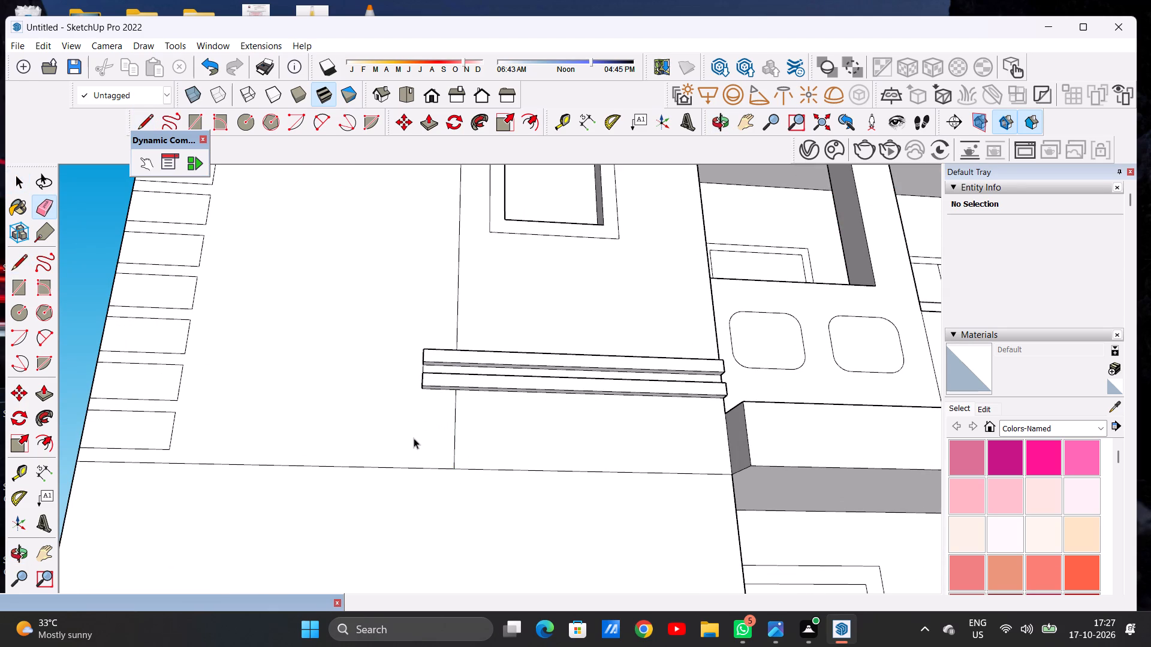
key("space")
Push the outer end faces of both raised ledge strips back to the new vertical line on the tower front.
scroll(459, 444, "down", 8)
middle_click_drag(422, 421, 585, 536)
scroll(546, 477, "up", 4)
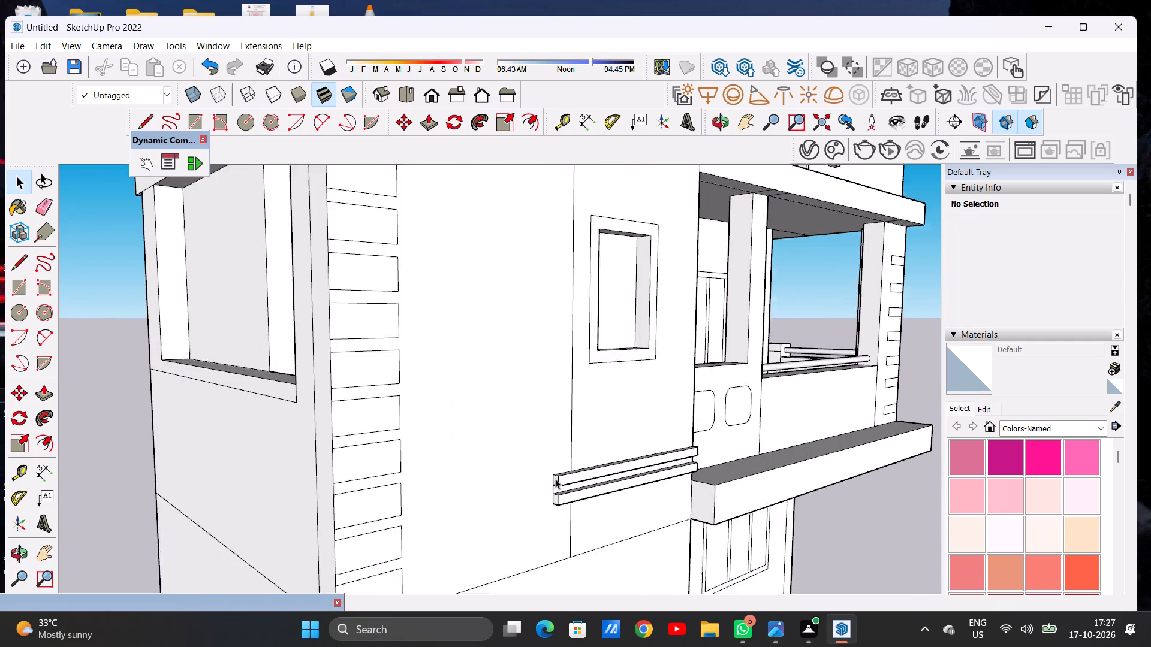
scroll(555, 479, "up", 7)
middle_click_drag(539, 494, 570, 500)
key("p")
scroll(574, 495, "up", 2)
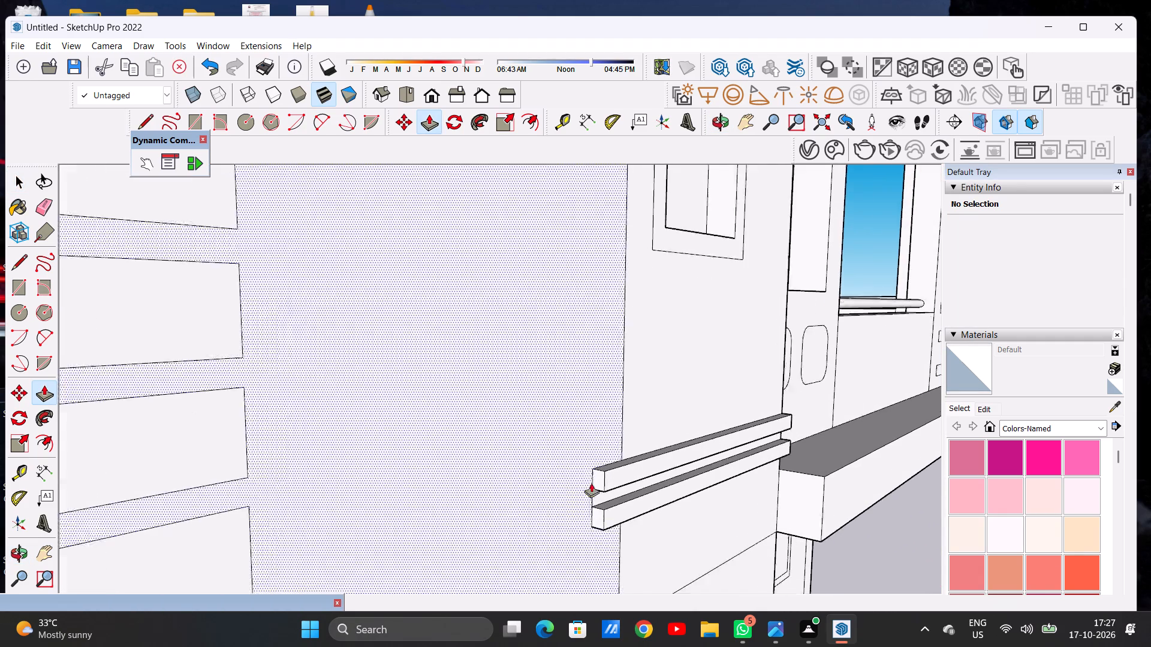
scroll(591, 483, "up", 4)
scroll(602, 476, "down", 1)
left_click(602, 476)
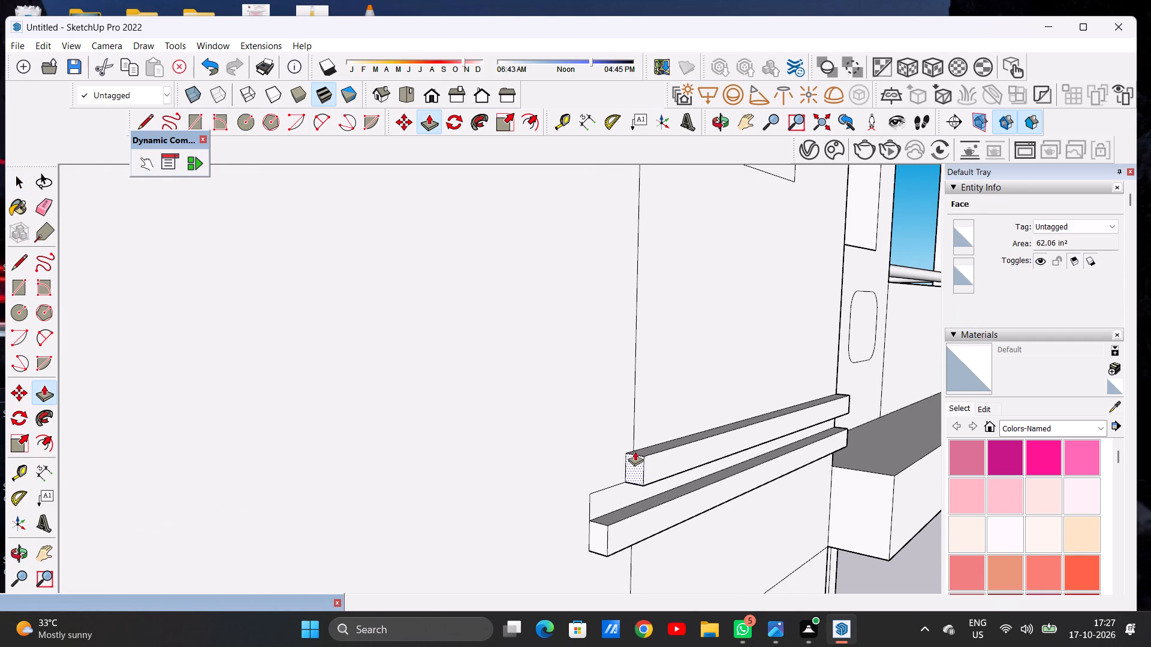
left_click(635, 445)
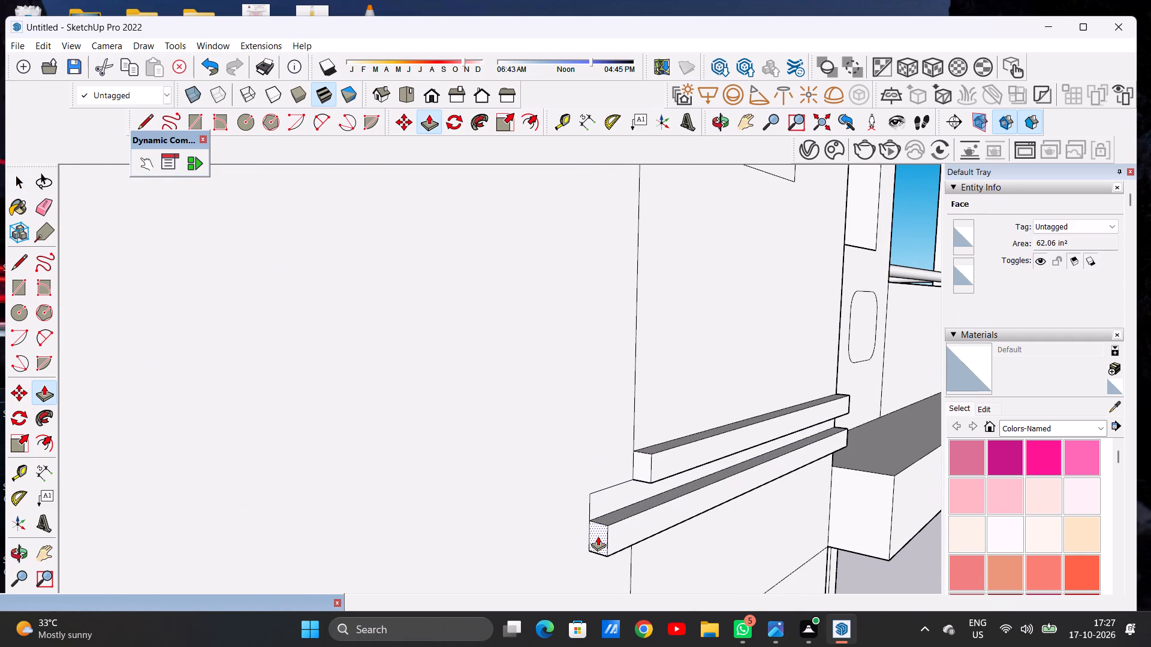
left_click(598, 536)
left_click(647, 482)
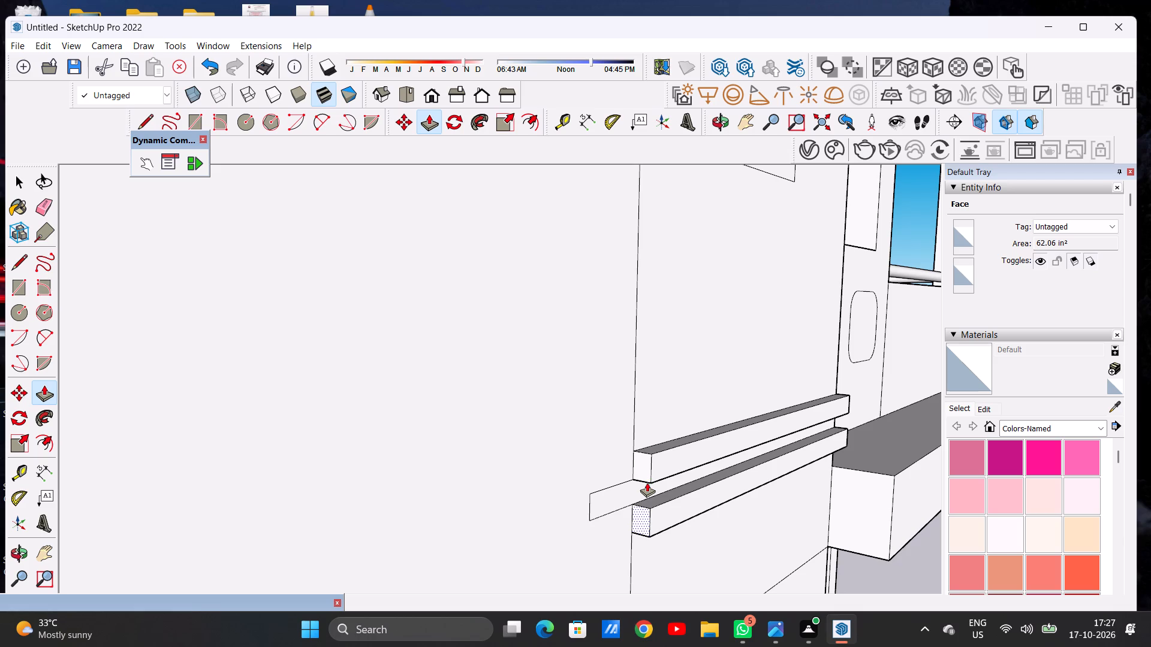
key("space")
Erase the leftover rectangular outline extending past the shortened ends between the two ledge strips.
scroll(542, 463, "down", 10)
middle_click_drag(604, 492, 525, 433)
scroll(495, 436, "up", 5)
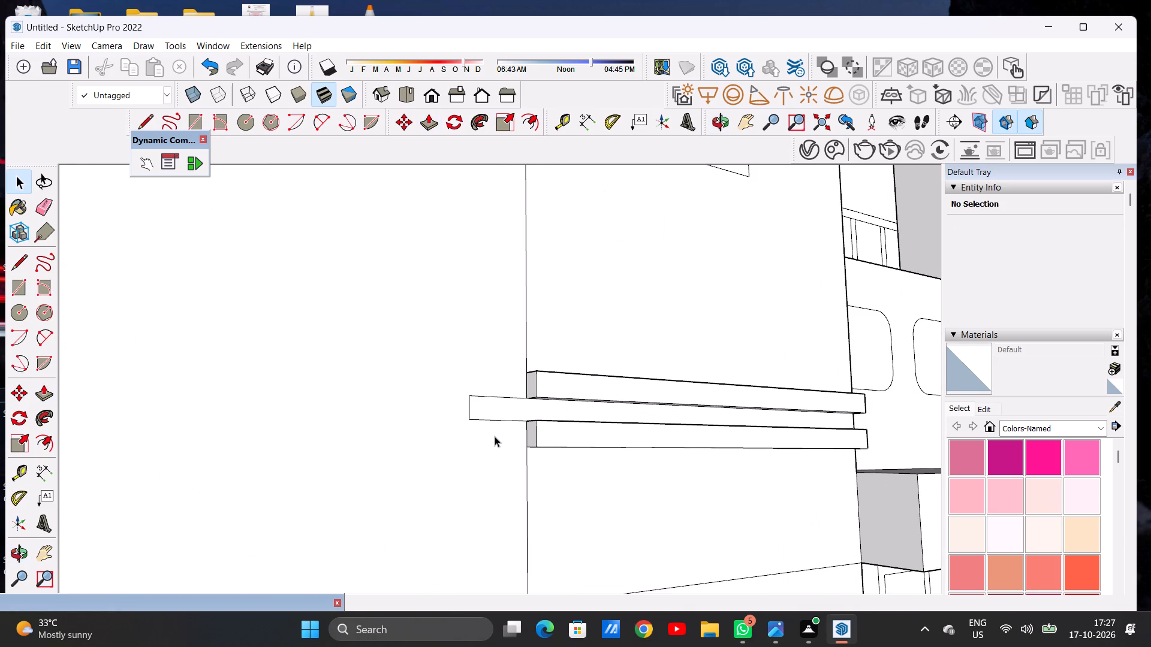
key("e")
left_click_drag(486, 394, 499, 421)
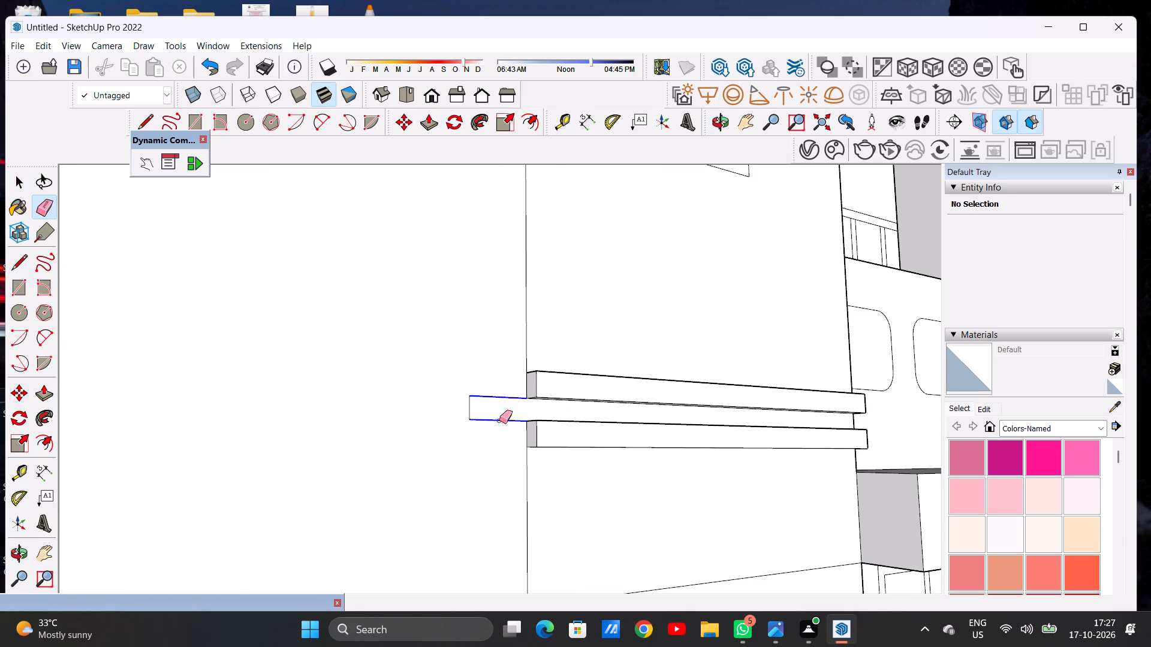
left_click_drag(481, 404, 458, 407)
key("space")
Examine the whole front elevation with the shortened tower ledges.
scroll(558, 421, "down", 6)
scroll(560, 424, "up", 1)
scroll(560, 424, "down", 5)
scroll(514, 421, "up", 1)
scroll(514, 421, "down", 1)
scroll(514, 421, "up", 1)
scroll(514, 421, "down", 13)
middle_click_drag(582, 422, 483, 451)
scroll(514, 464, "down", 3)
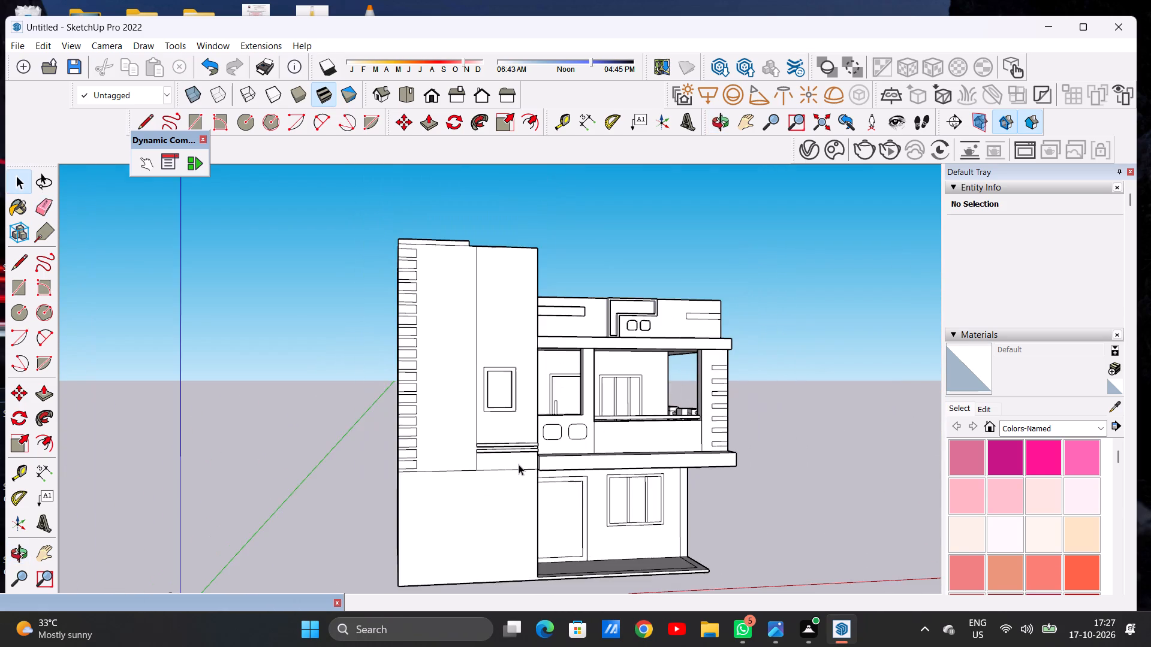
middle_click_drag(507, 464, 462, 488)
scroll(495, 489, "down", 4)
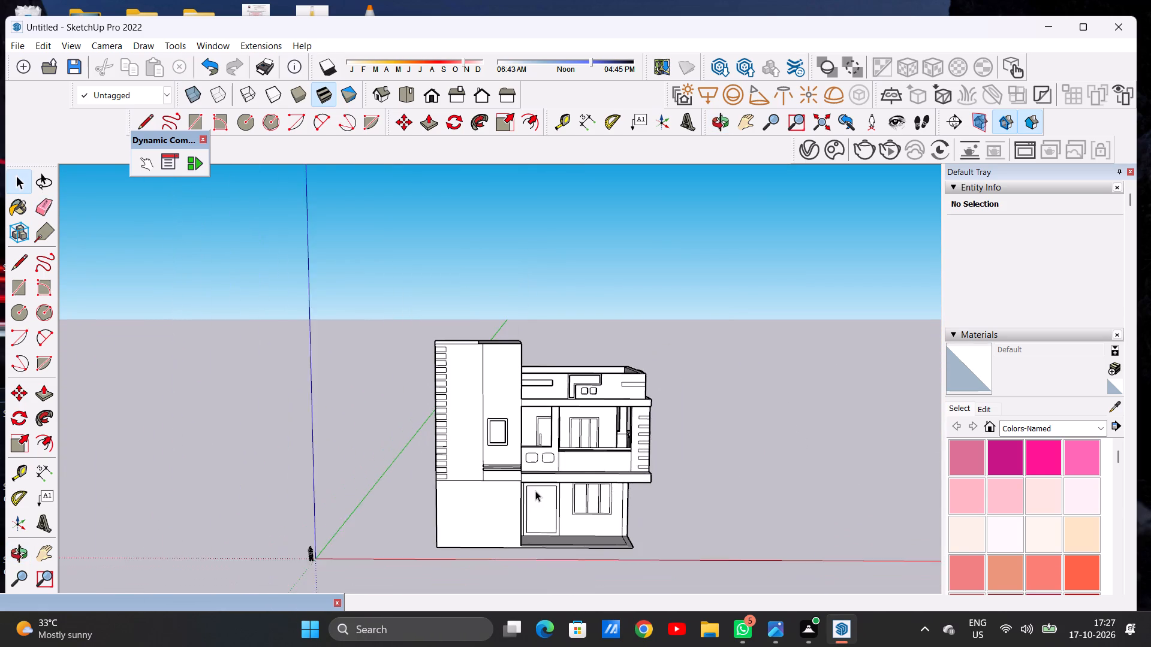
scroll(535, 491, "down", 2)
scroll(467, 413, "up", 5)
Draw a tall narrow rectangle on the tower front between the groove blocks and the vertical line beside the window.
middle_click_drag(473, 455, 465, 442)
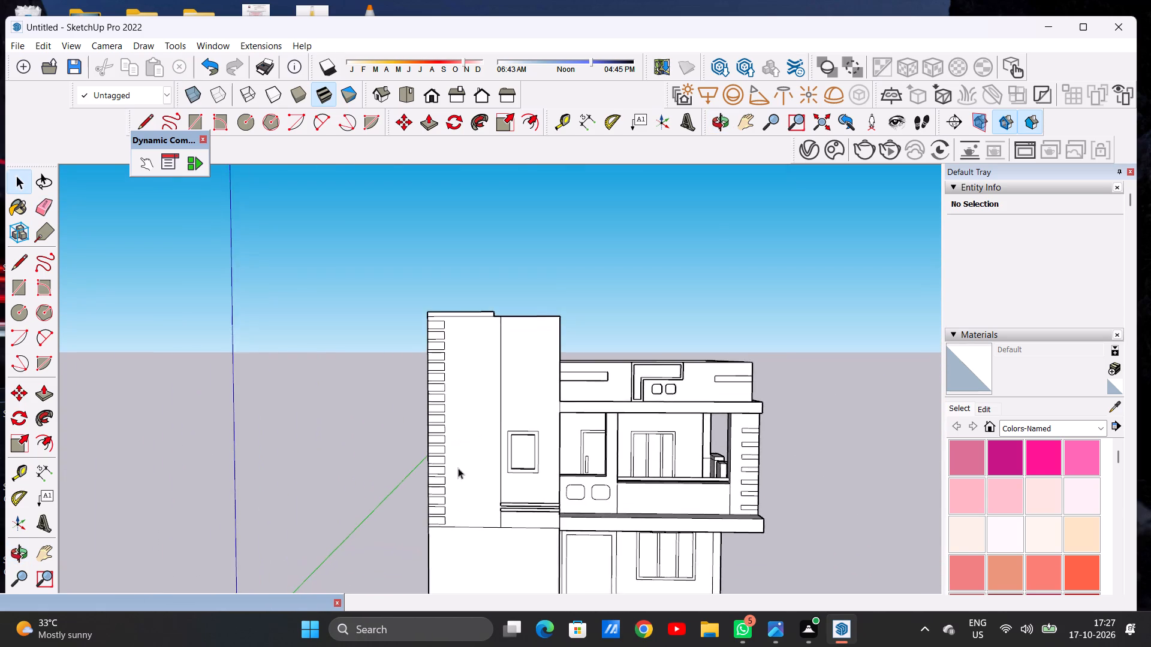
scroll(460, 486, "up", 2)
key("r")
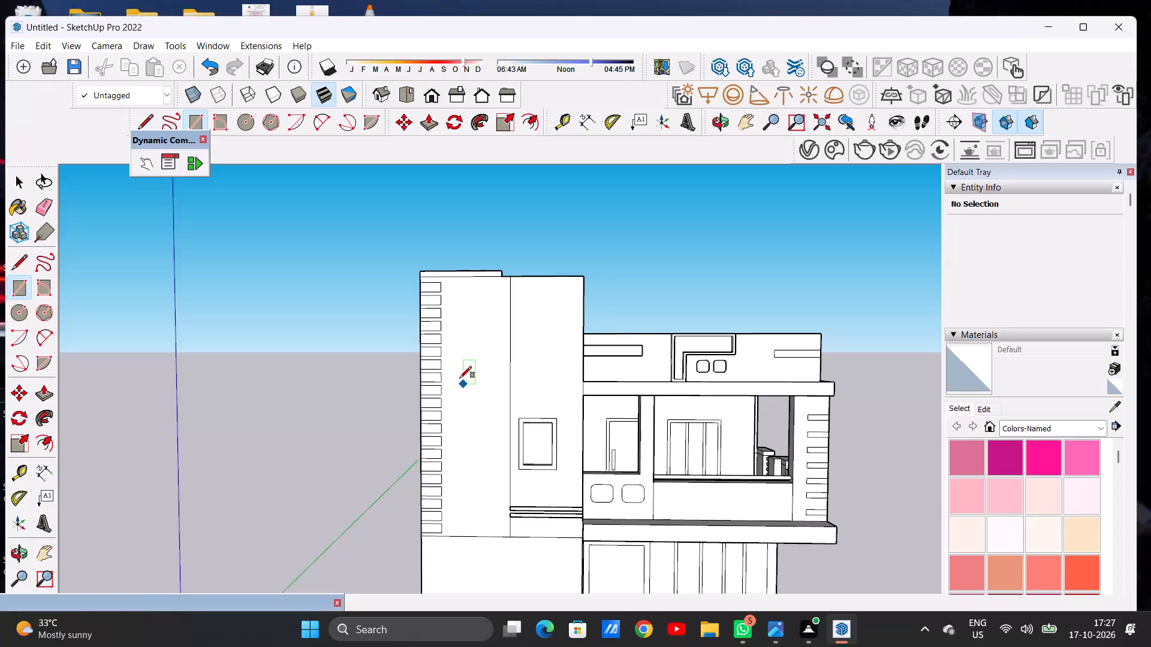
left_click(454, 312)
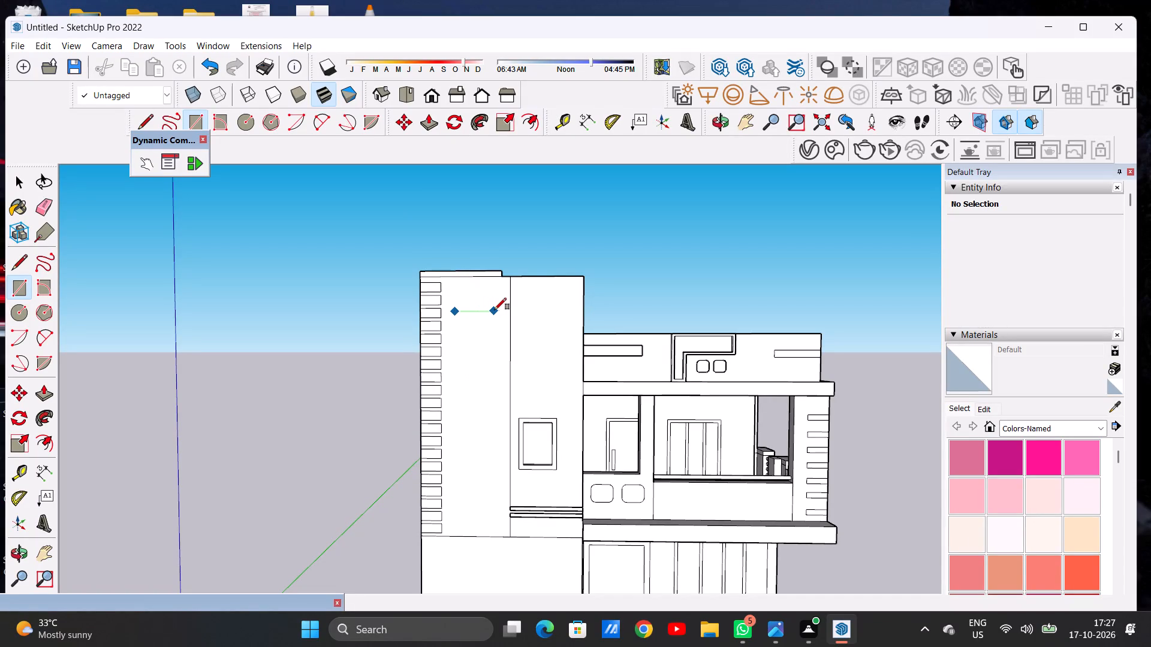
left_click(495, 310)
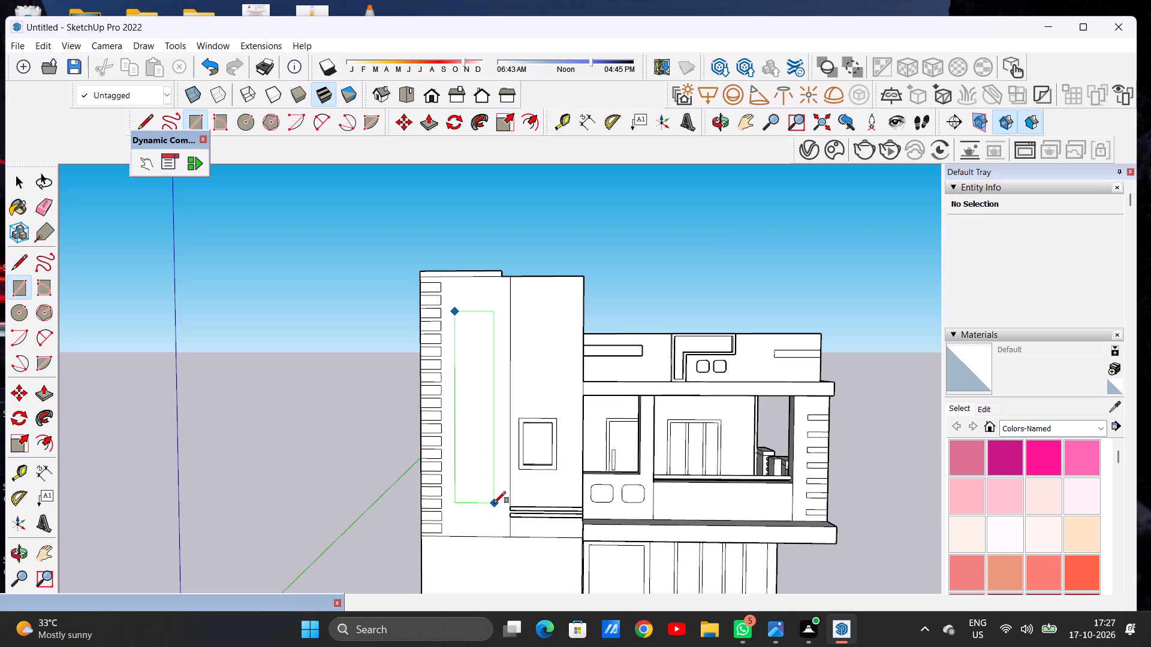
left_click(495, 510)
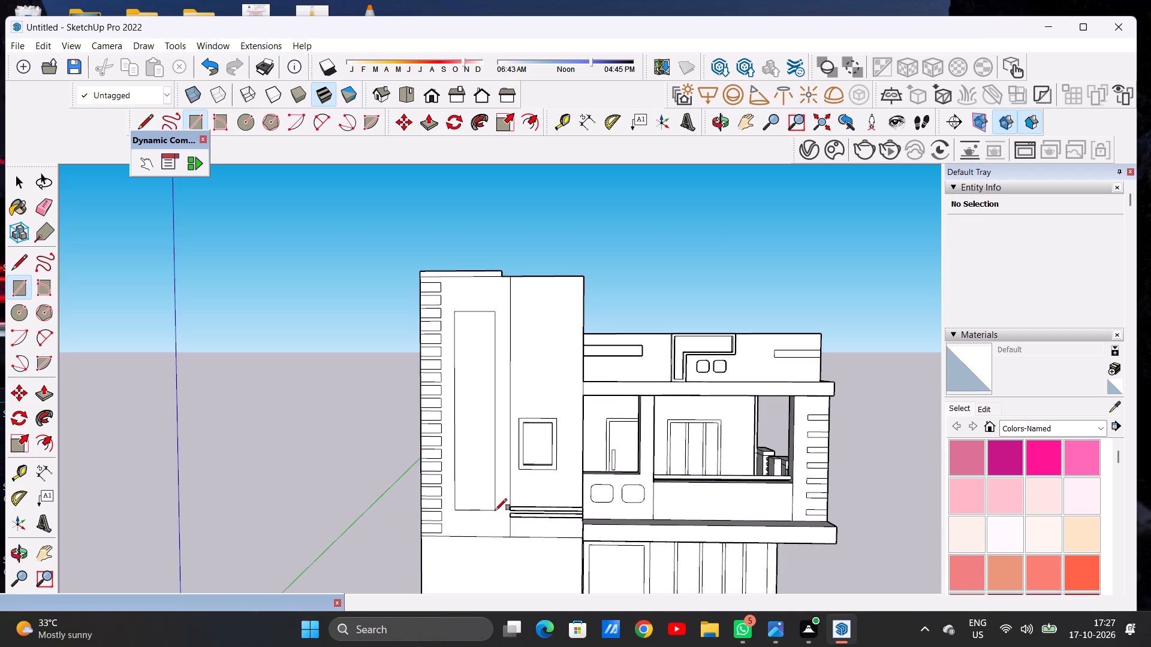
key("space")
Offset the tall rectangle's outline slightly inward to form a narrow window frame.
type("OF")
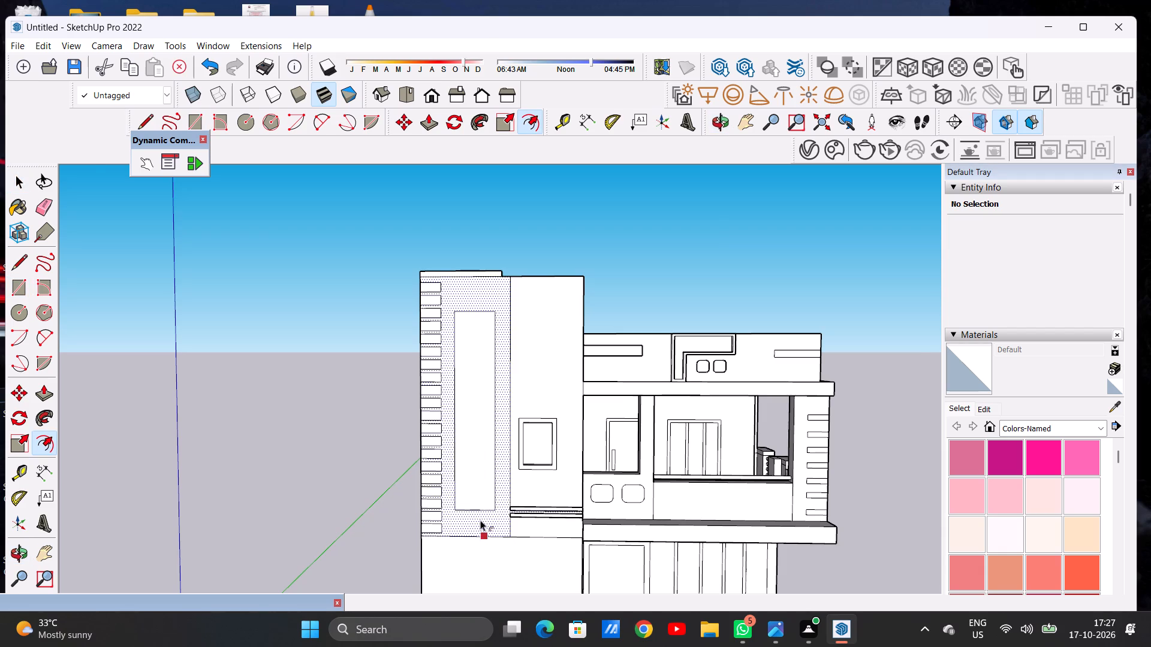
scroll(477, 515, "up", 3)
scroll(462, 250, "up", 5)
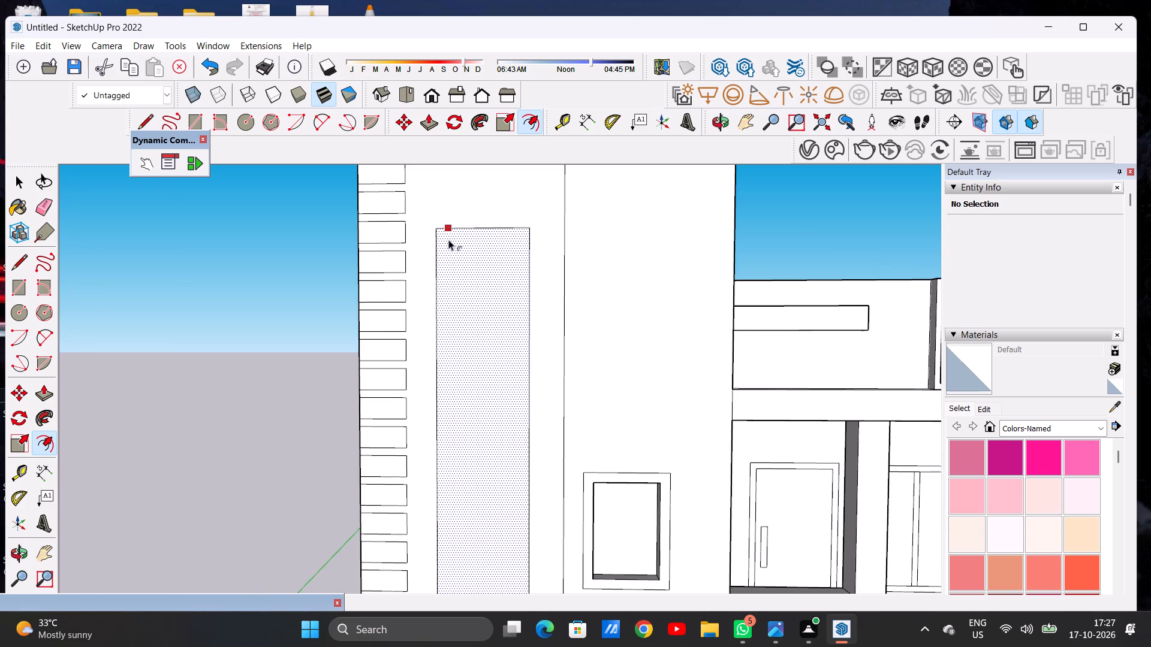
left_click(447, 233)
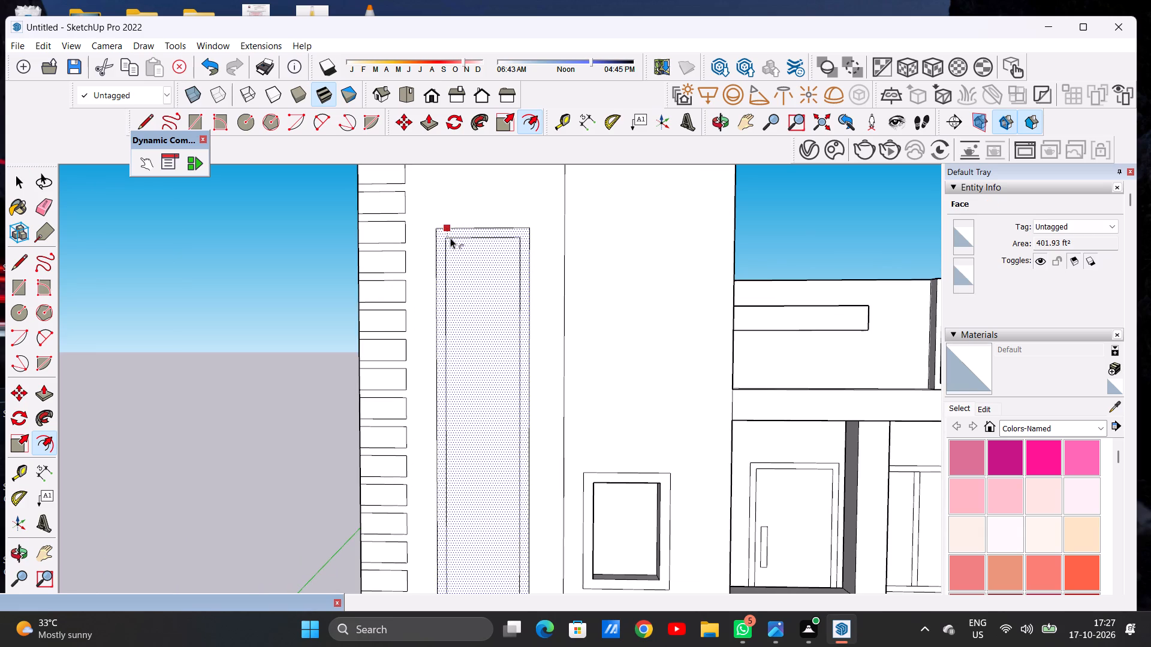
left_click(450, 238)
key("space")
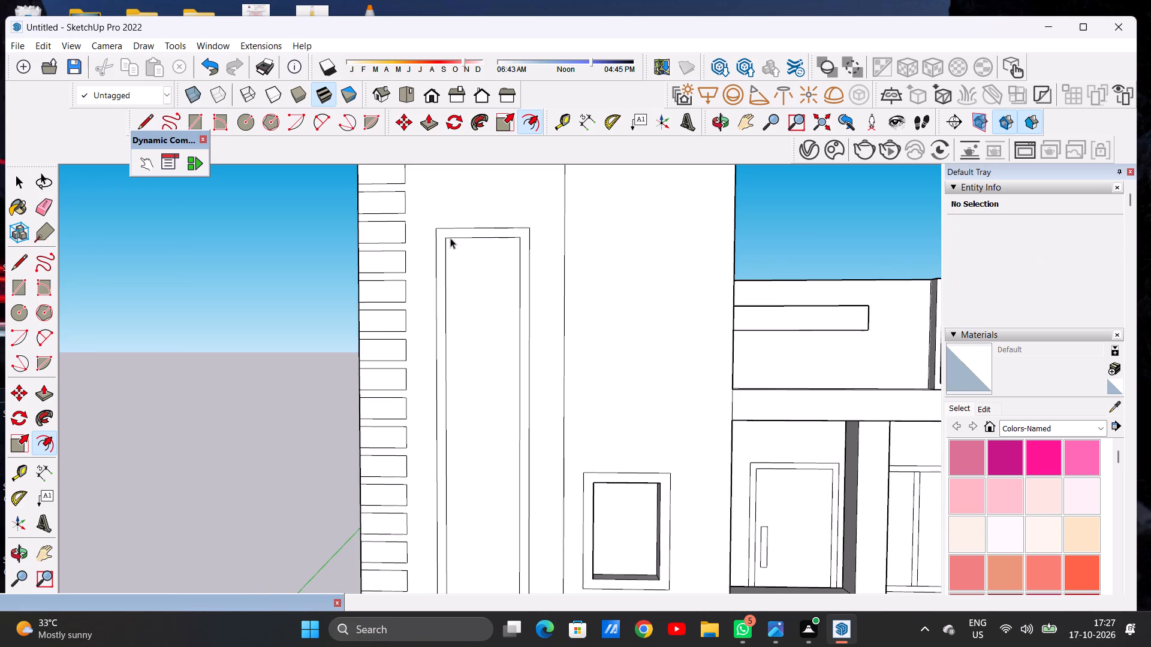
Push the tall rectangle's inner face back into the tower wall to create a recessed opening inside the frame.
scroll(472, 262, "down", 10)
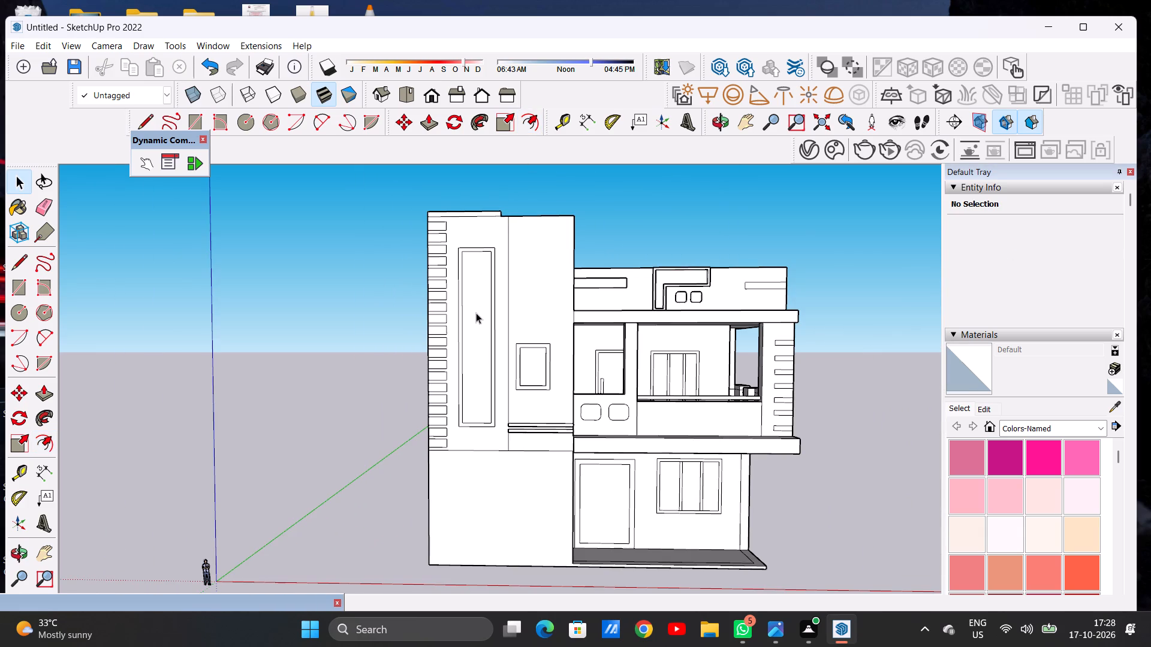
middle_click_drag(457, 316, 477, 380)
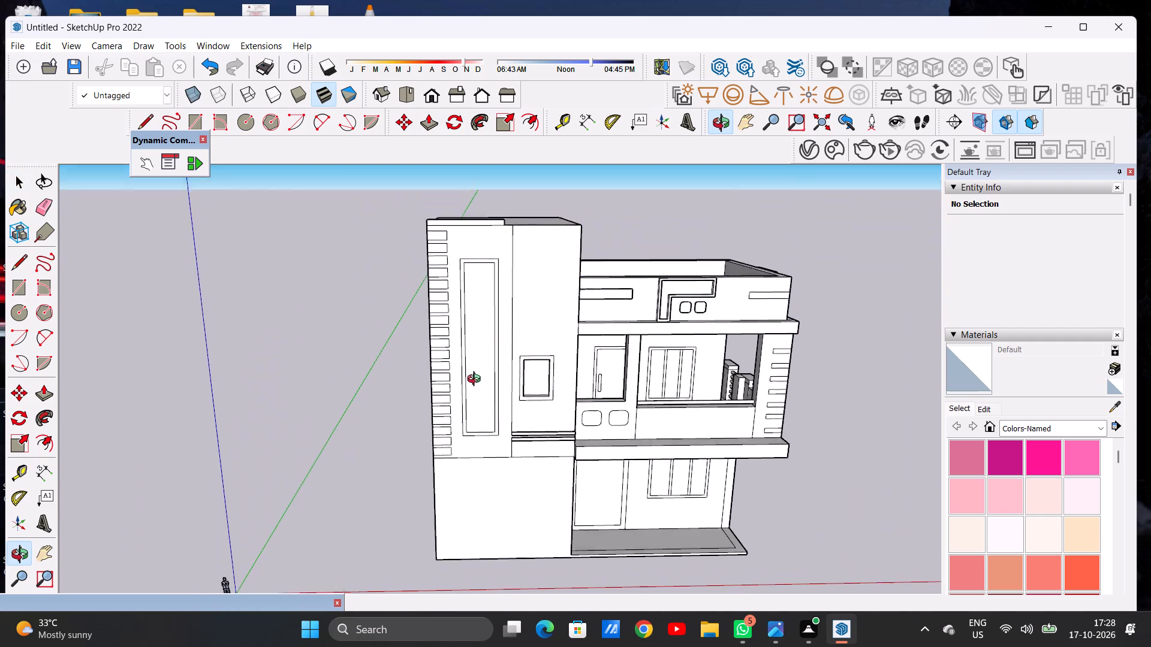
middle_click_drag(477, 380, 466, 391)
scroll(478, 353, "up", 5)
key("p")
scroll(486, 364, "down", 4)
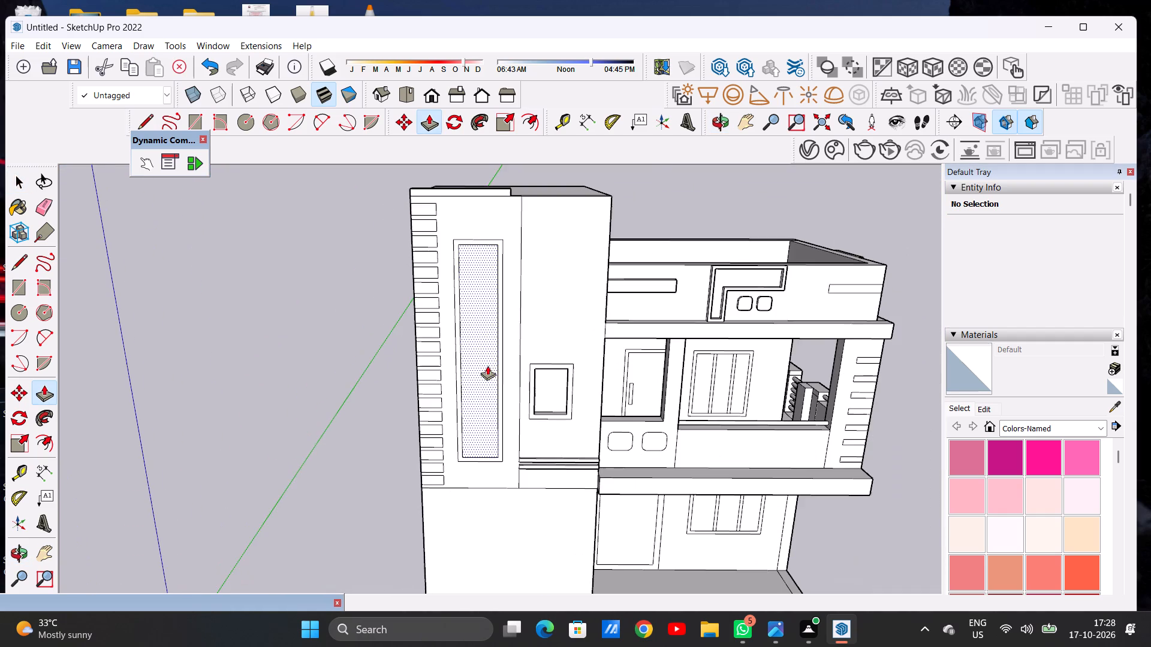
scroll(481, 284, "up", 6)
left_click(481, 279)
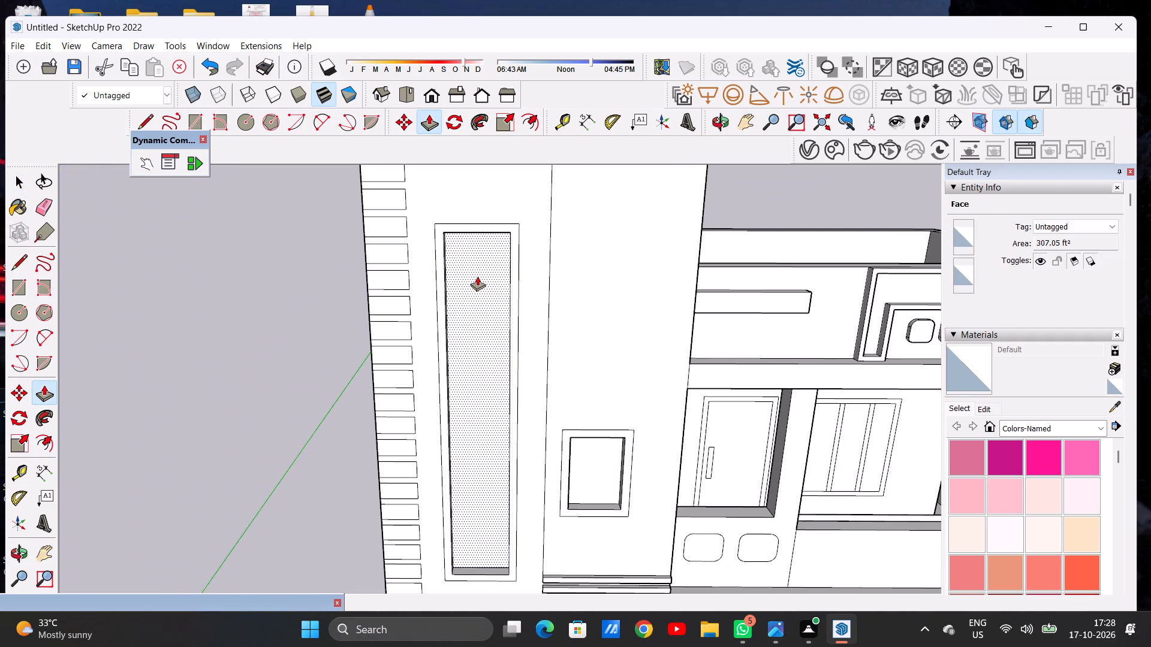
left_click(480, 273)
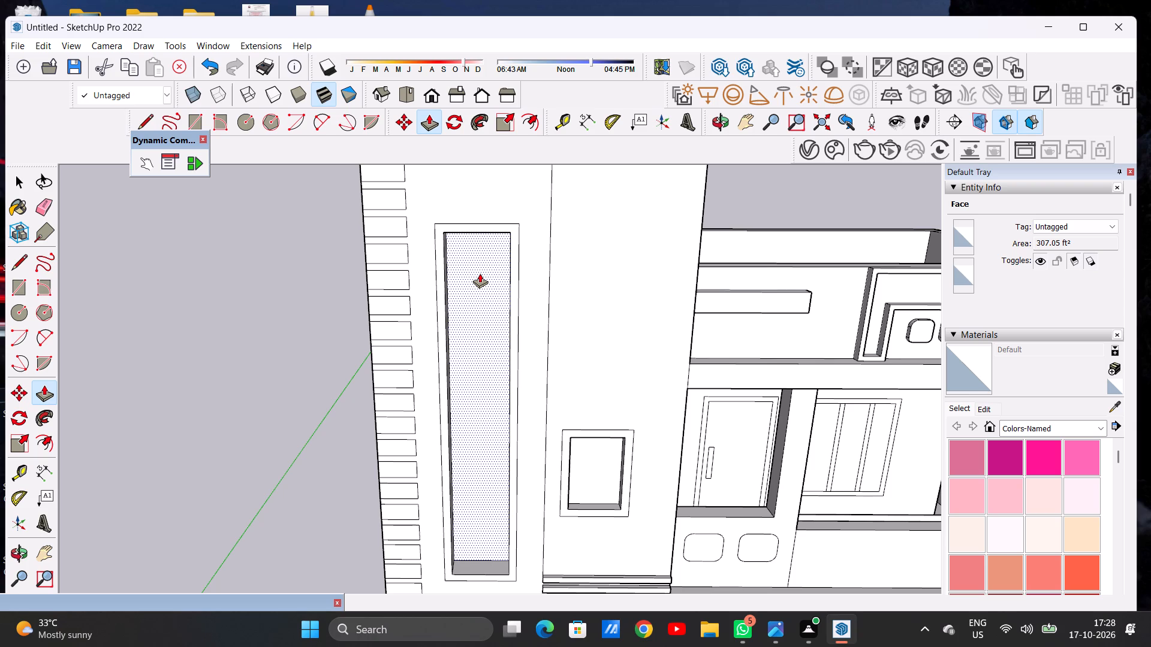
key("space")
Offset the recessed face's outline slightly inward to form a thin inner frame.
scroll(501, 294, "down", 10)
middle_click_drag(495, 346, 489, 329)
scroll(494, 366, "up", 6)
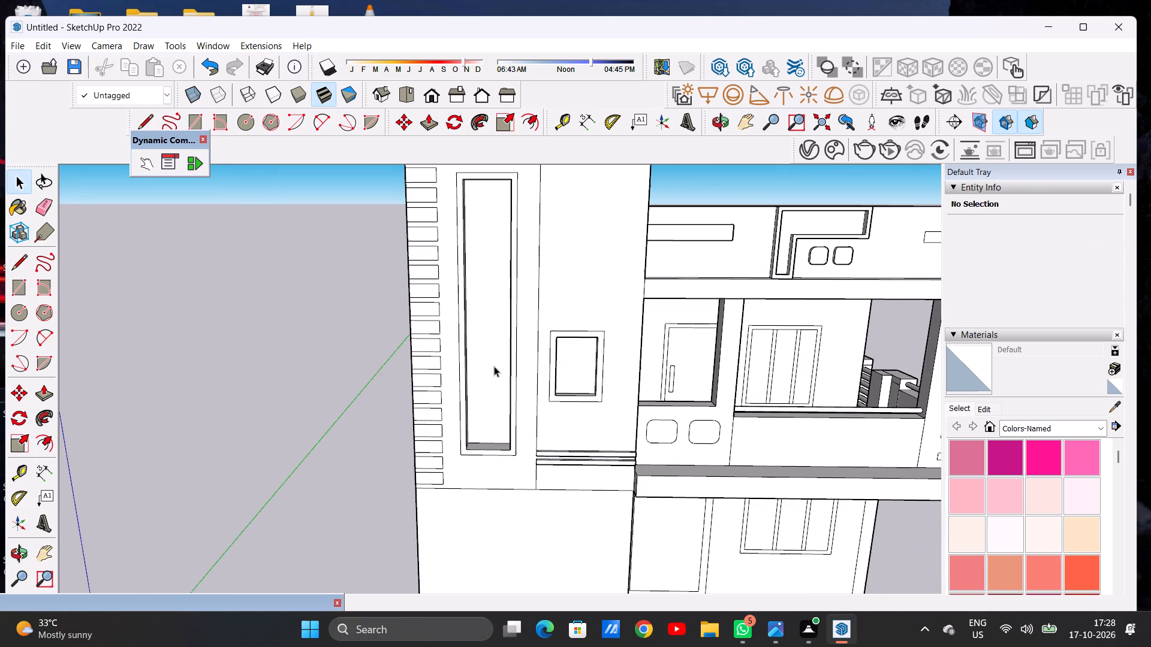
type("OF")
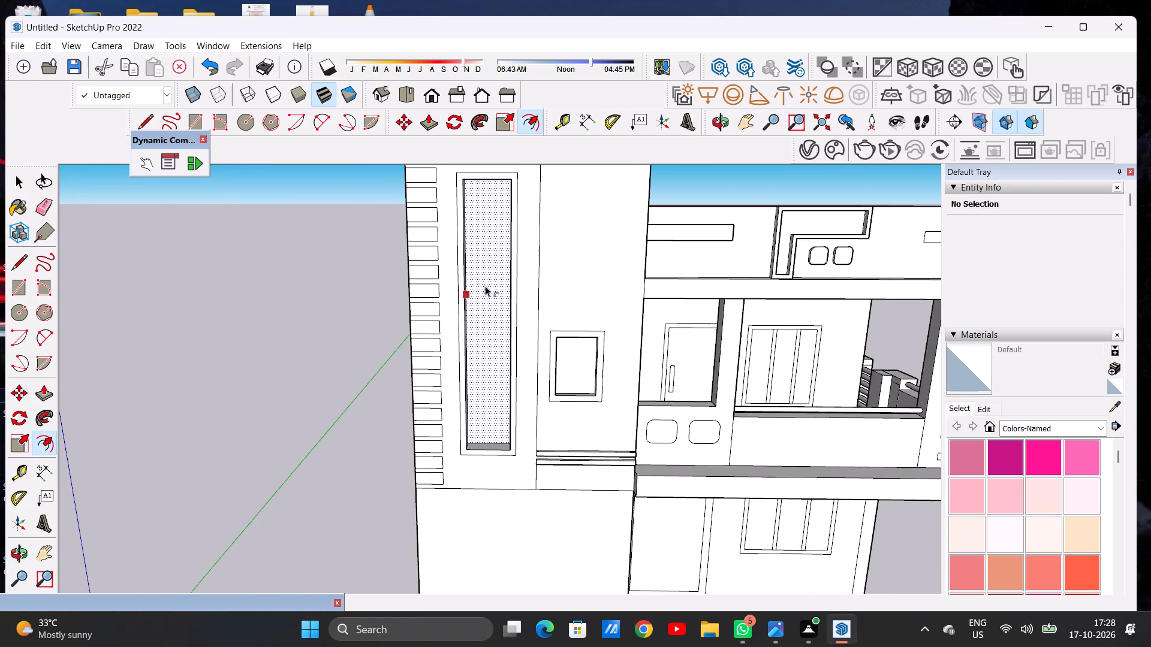
left_click(476, 183)
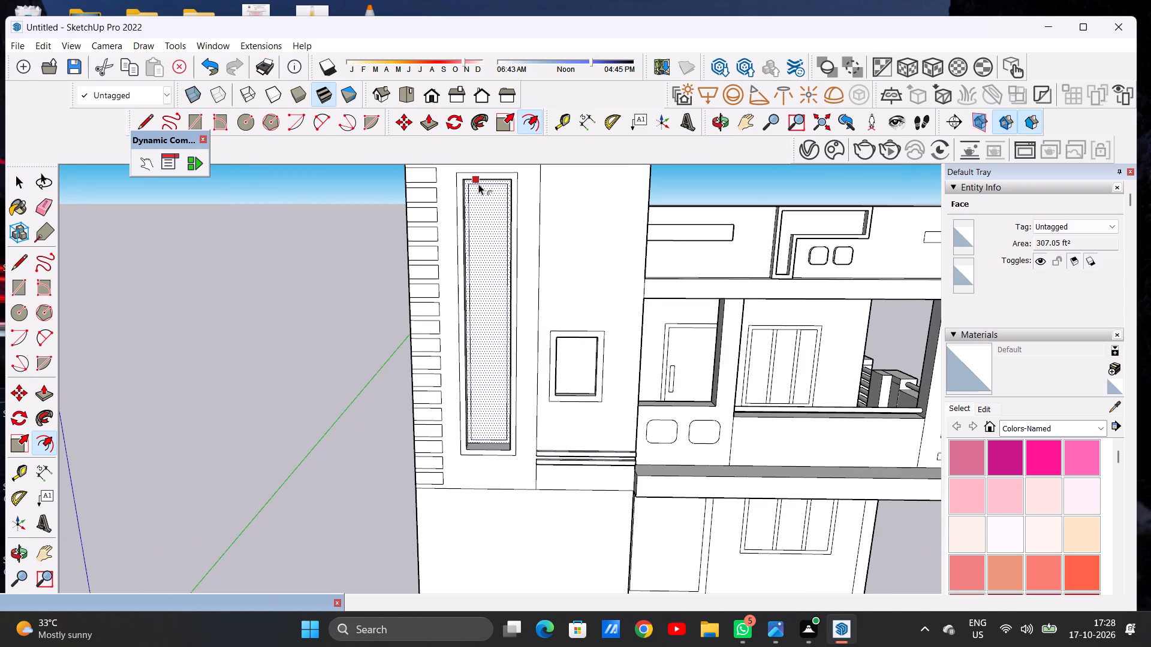
left_click(478, 184)
key("space")
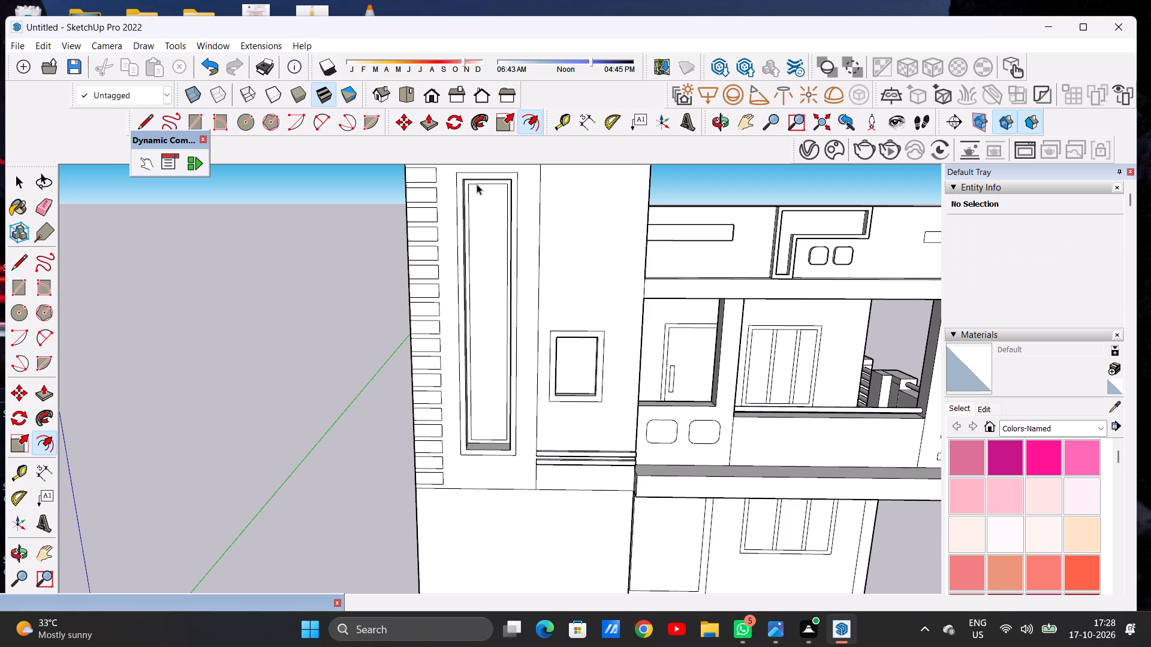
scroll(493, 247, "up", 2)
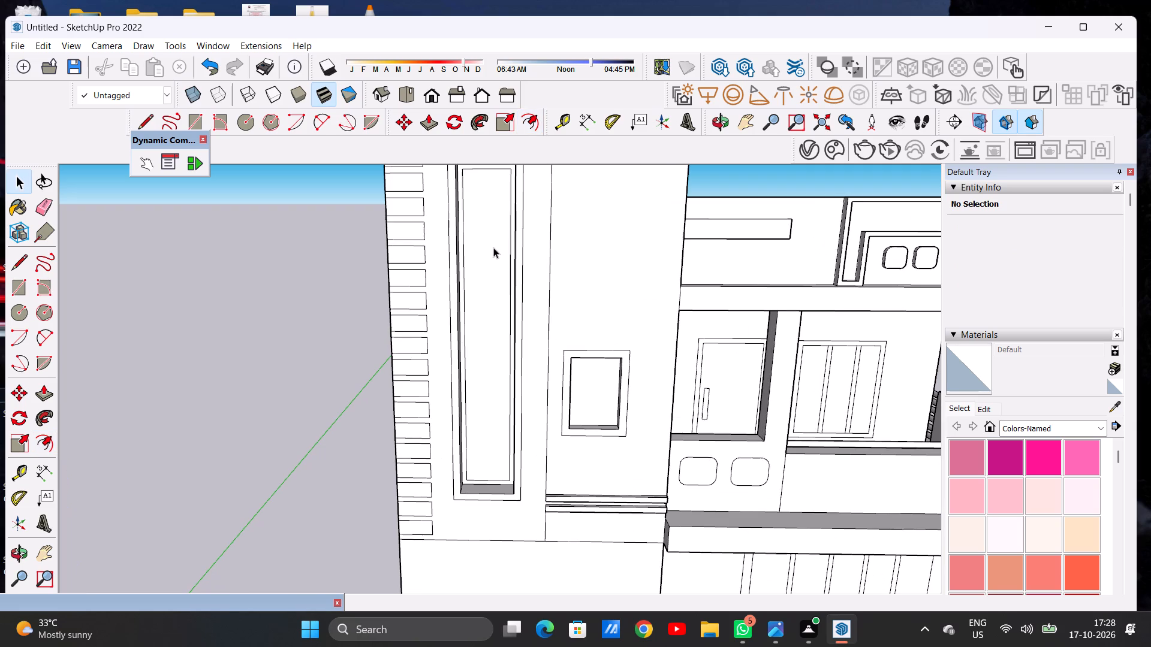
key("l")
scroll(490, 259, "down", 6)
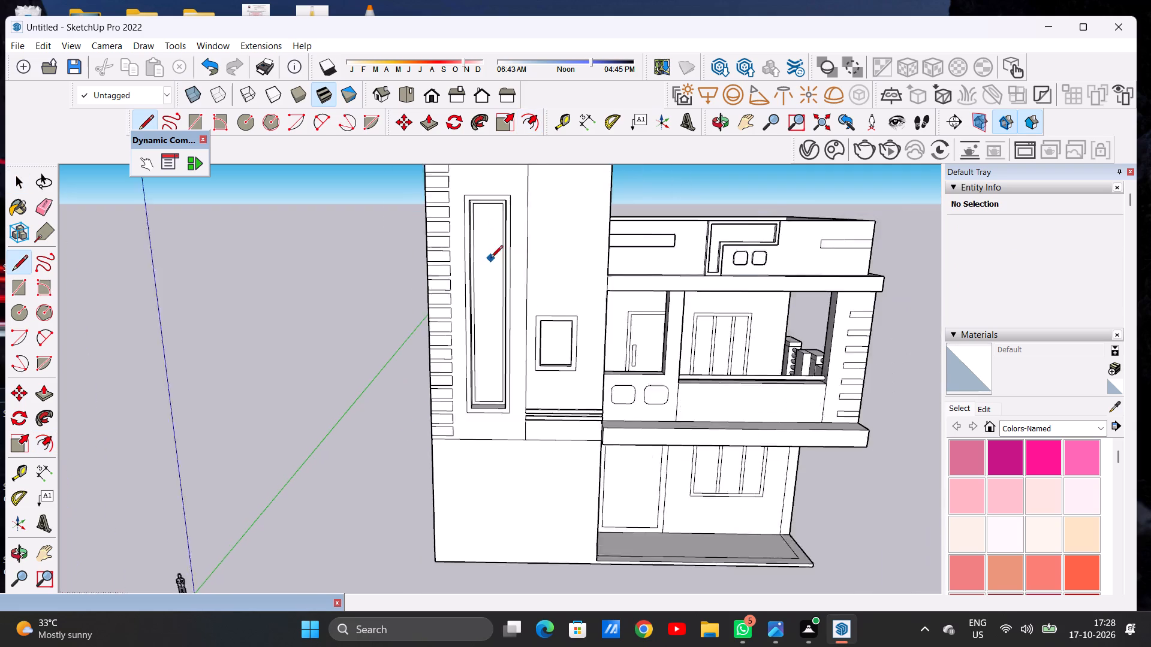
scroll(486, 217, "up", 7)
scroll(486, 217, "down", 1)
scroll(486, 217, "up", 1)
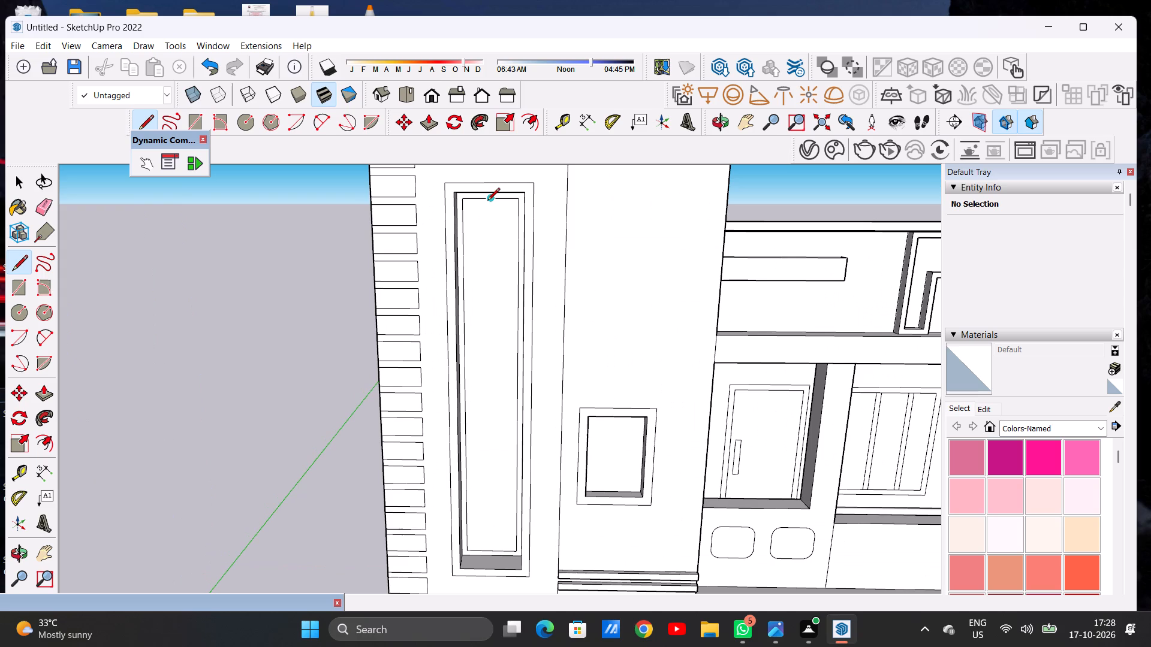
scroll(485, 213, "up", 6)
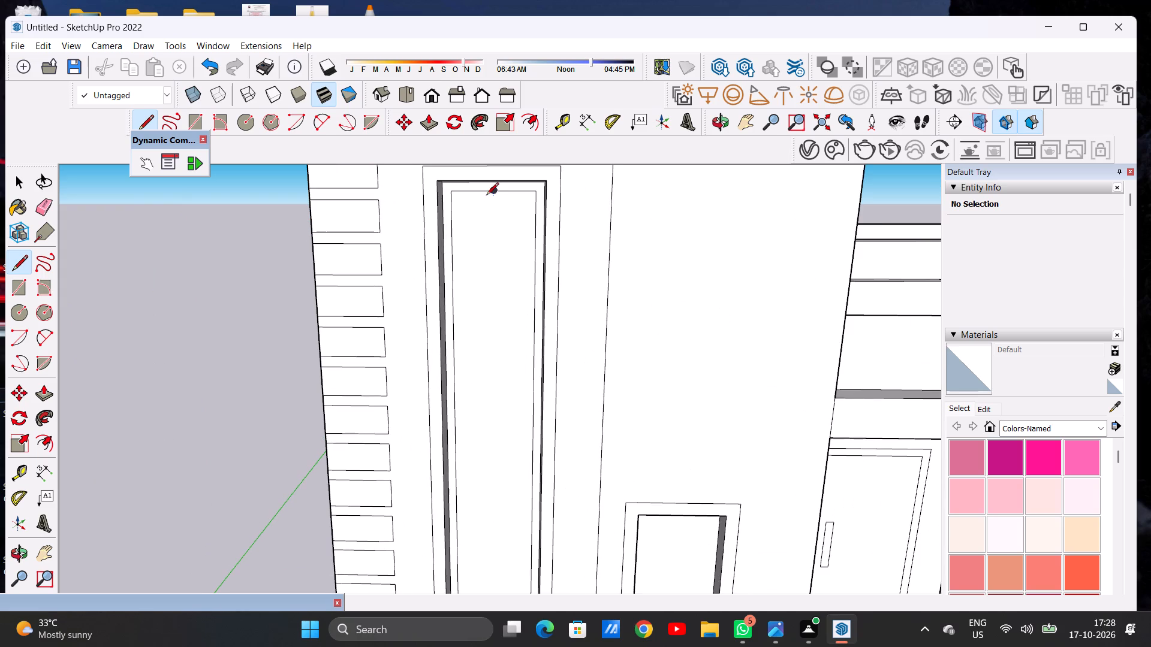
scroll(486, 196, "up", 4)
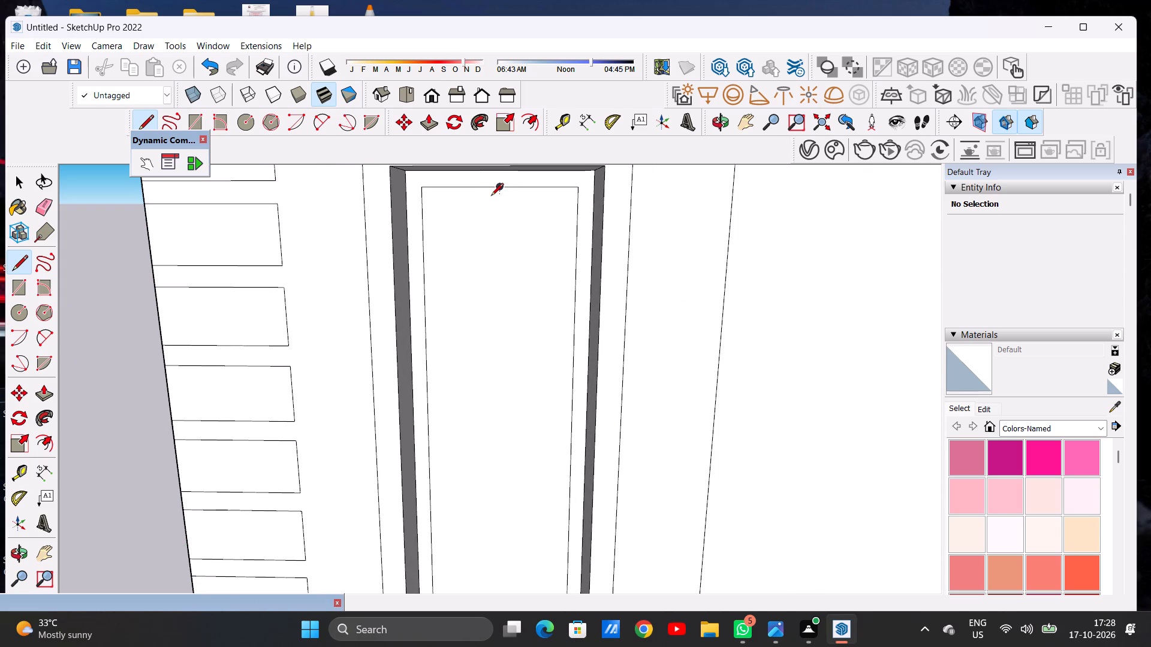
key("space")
Undo the last inner-frame offset and offset the recessed face's outline inward again by a smaller amount for a thinner frame.
key("ctrl+z")
type("OF")
left_click(466, 193)
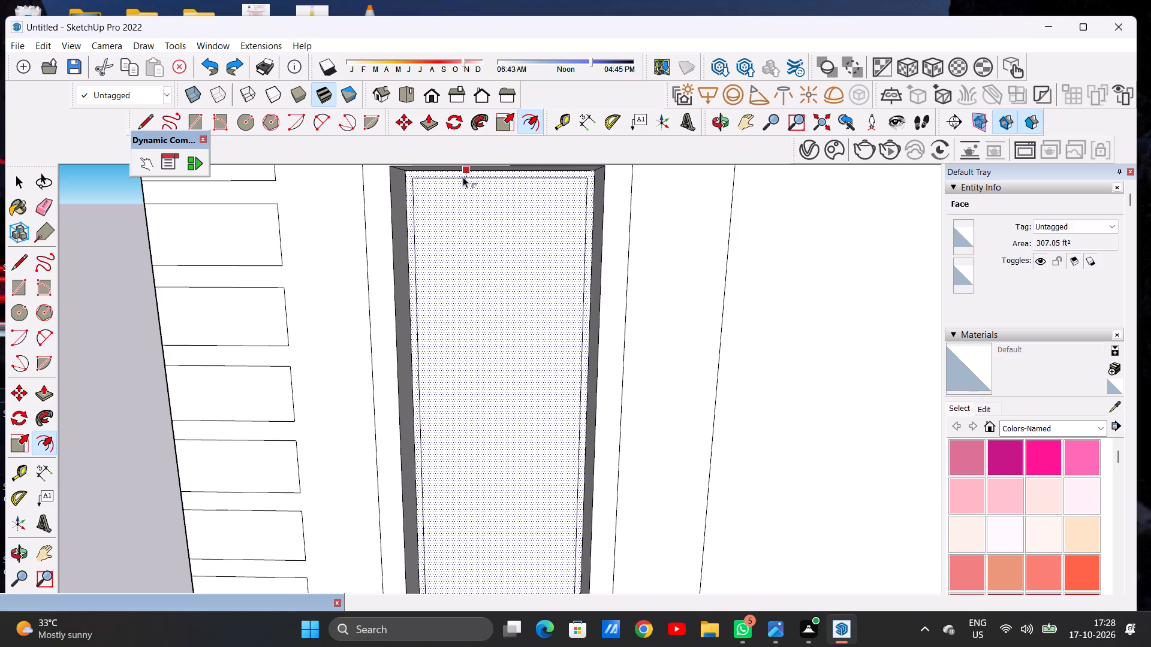
left_click(463, 177)
key("space")
Draw a vertical line down the middle of the tall window's inner face, from its top edge to its bottom edge.
scroll(467, 261, "down", 1)
scroll(467, 261, "up", 1)
scroll(467, 261, "down", 3)
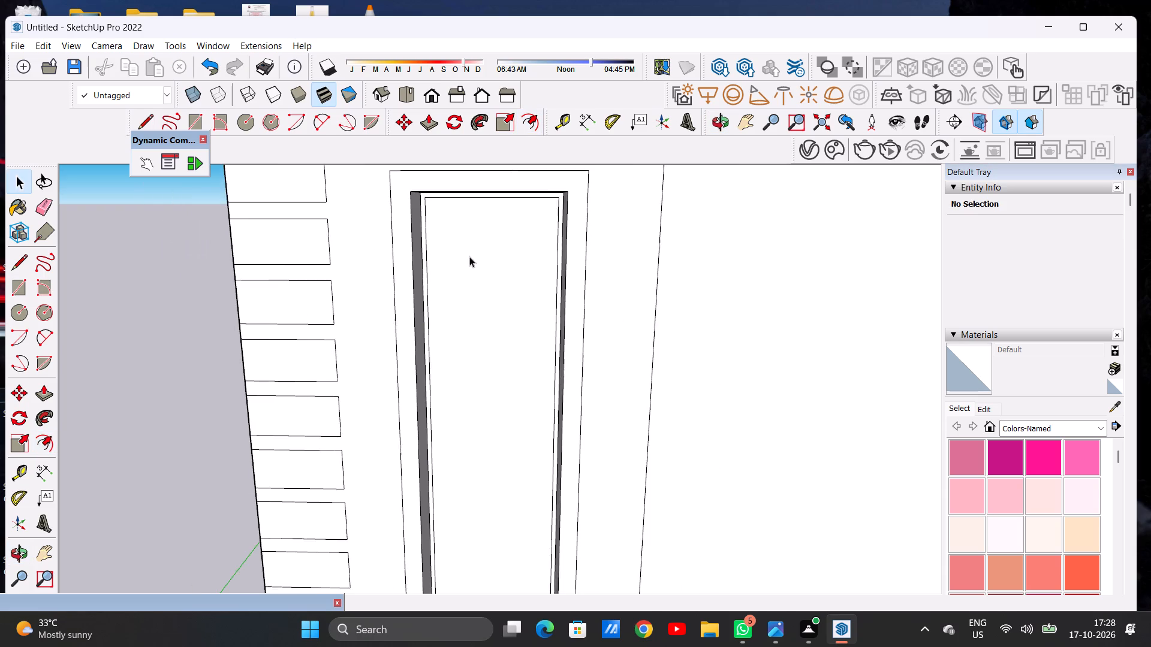
scroll(469, 256, "down", 10)
scroll(477, 286, "up", 7)
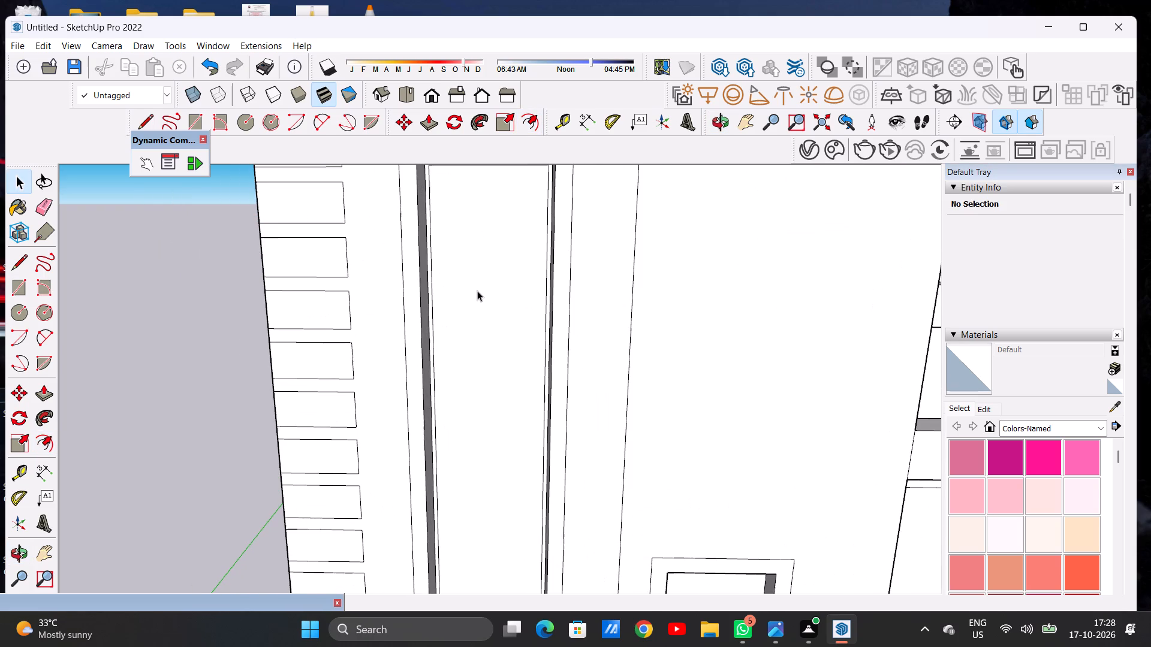
key("l")
scroll(484, 300, "down", 7)
scroll(486, 237, "up", 5)
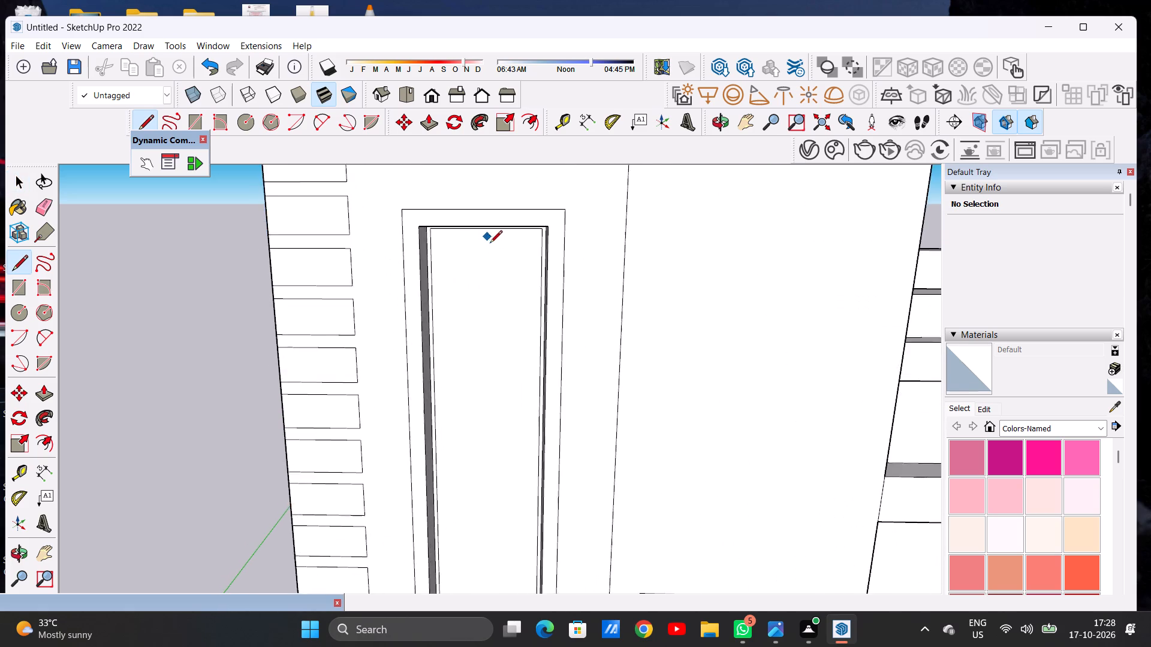
scroll(490, 244, "up", 9)
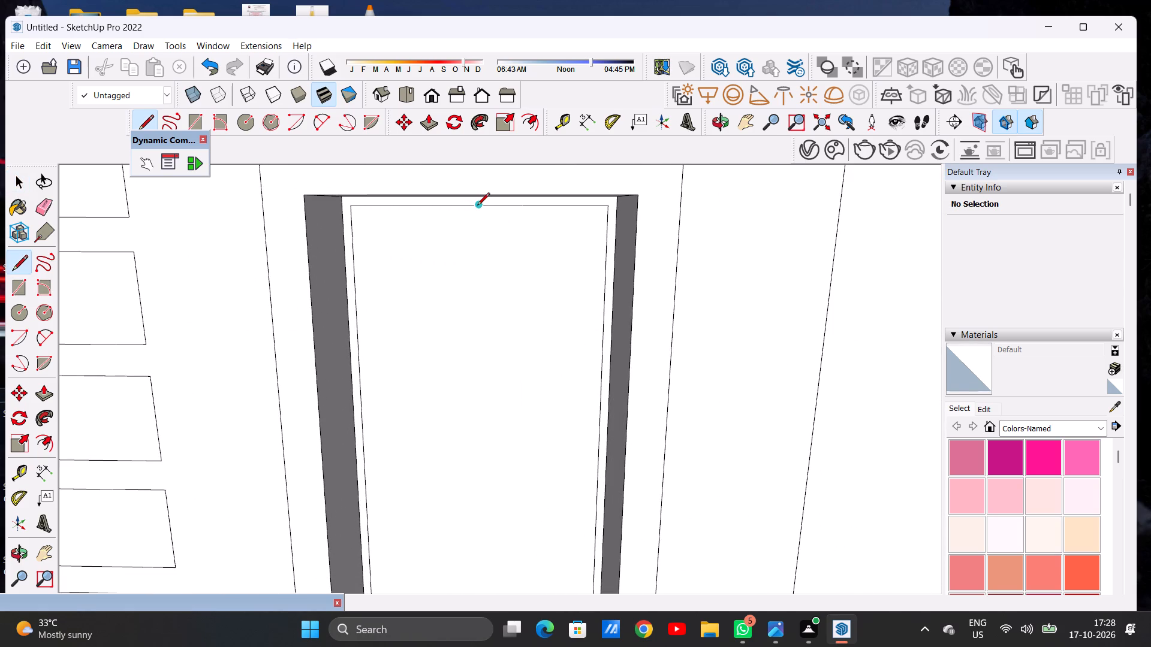
left_click(469, 207)
scroll(465, 255, "down", 4)
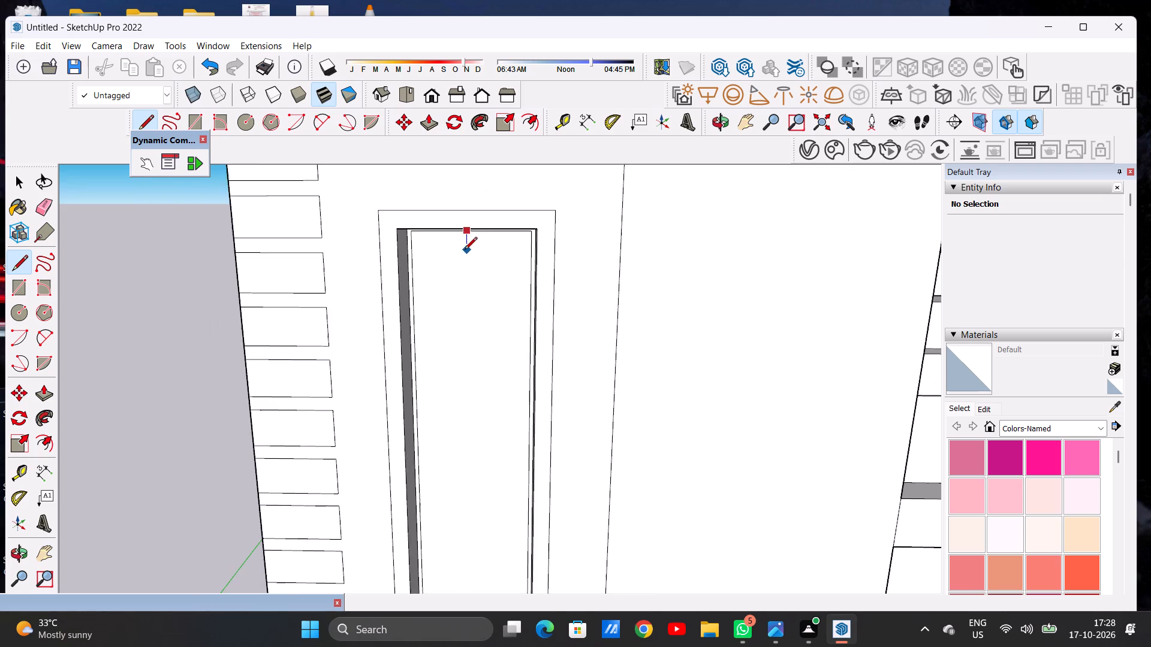
scroll(465, 250, "down", 11)
scroll(473, 338, "down", 14)
scroll(473, 417, "up", 8)
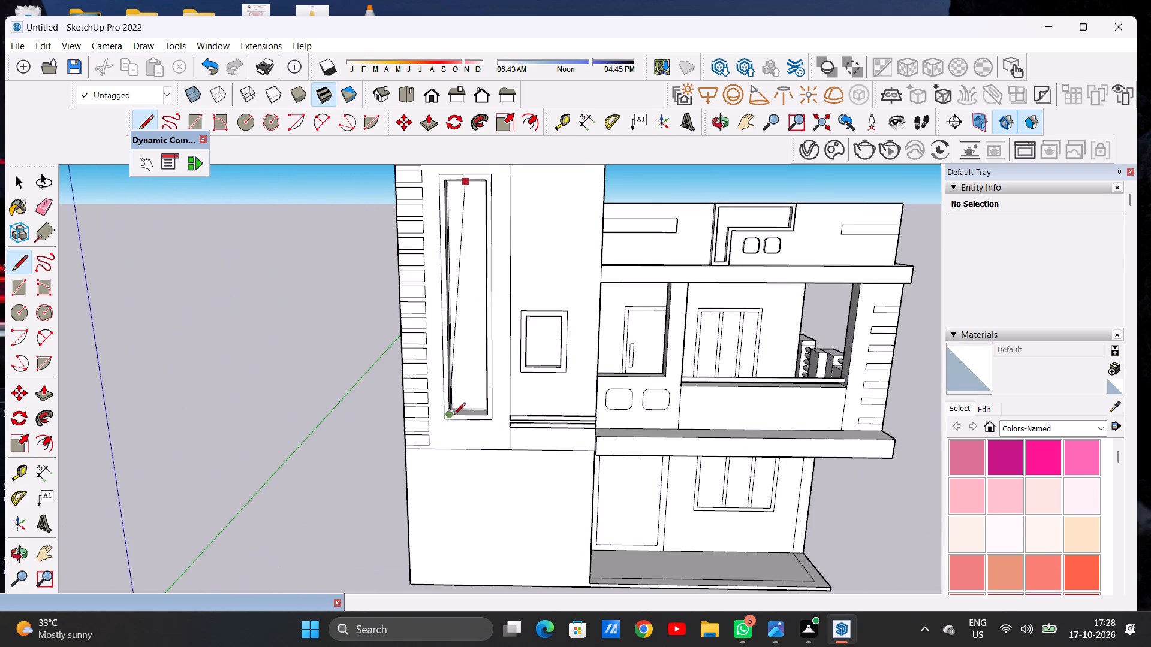
scroll(453, 416, "up", 18)
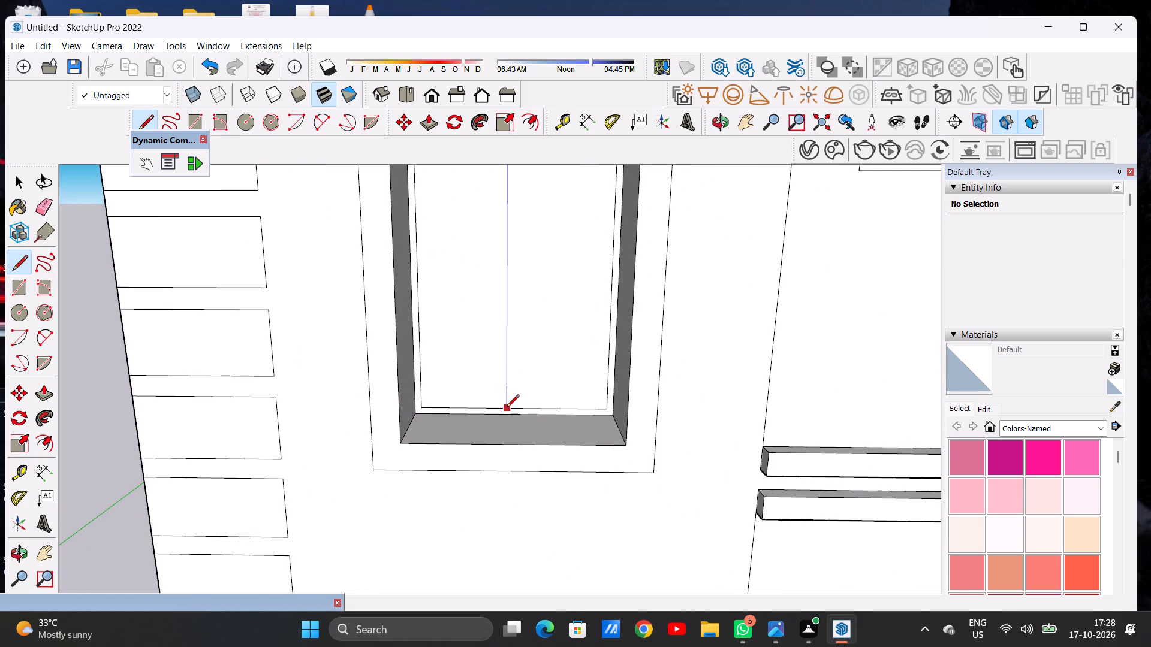
left_click(507, 408)
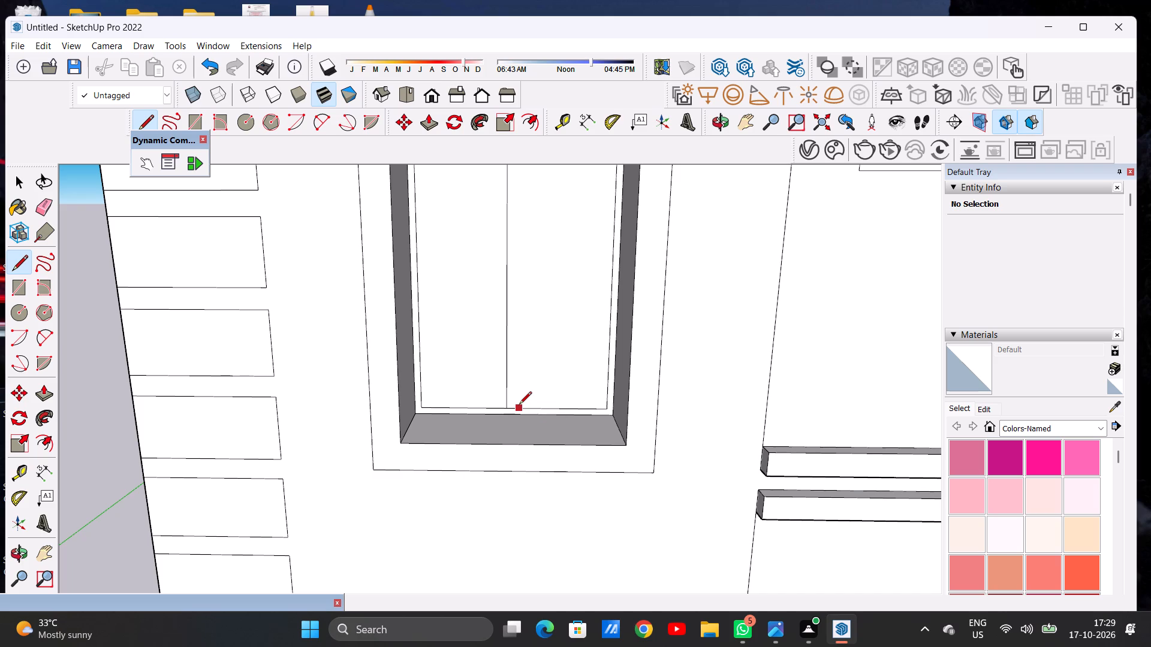
Draw a second full-height vertical line just to the right of the first to form a thin central mullion.
left_click(519, 405)
scroll(521, 322, "down", 8)
scroll(531, 336, "down", 14)
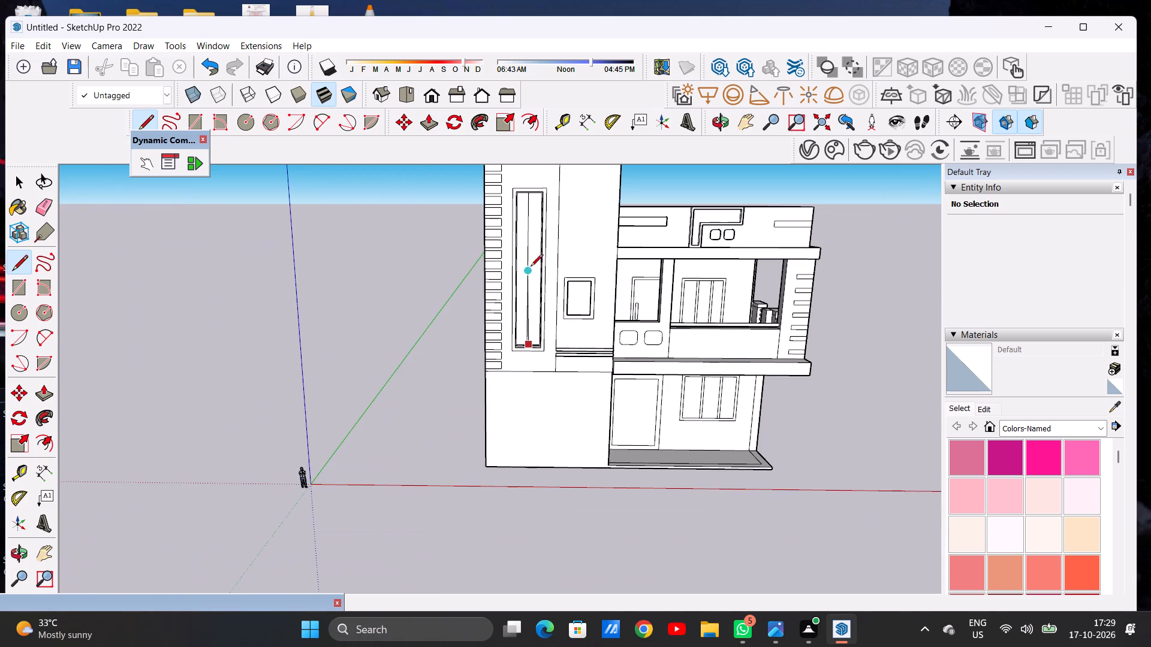
scroll(540, 215, "up", 2)
scroll(540, 215, "down", 1)
scroll(540, 215, "up", 4)
scroll(526, 268, "down", 8)
scroll(526, 223, "up", 8)
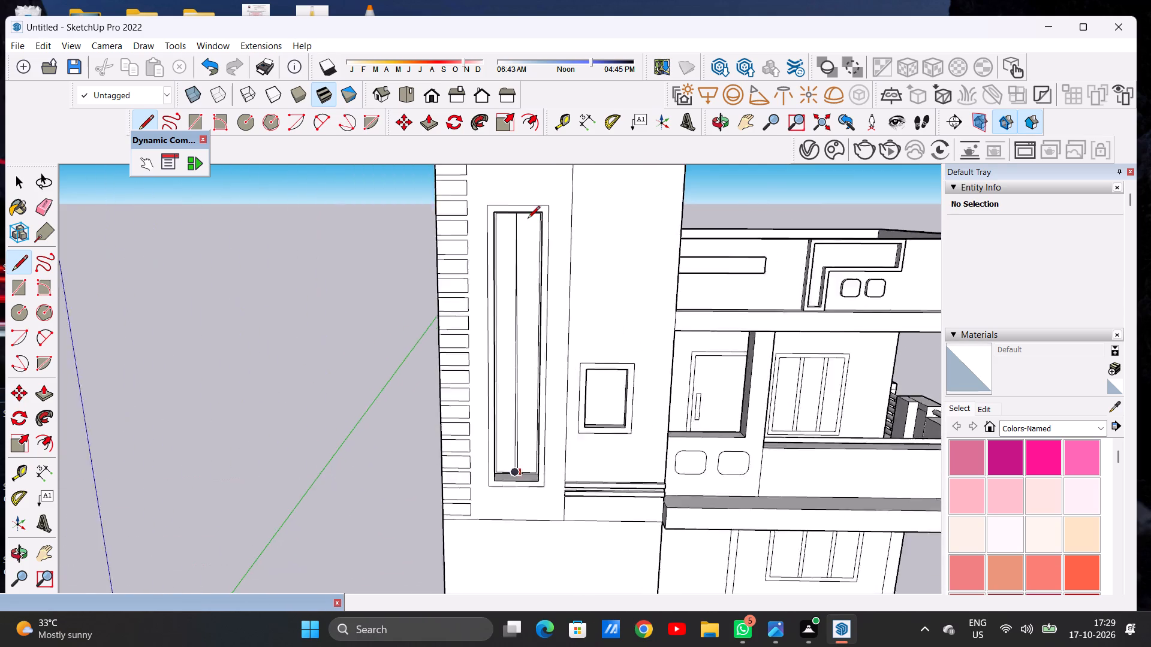
scroll(528, 219, "up", 2)
scroll(528, 219, "down", 1)
scroll(528, 219, "up", 15)
left_click(507, 199)
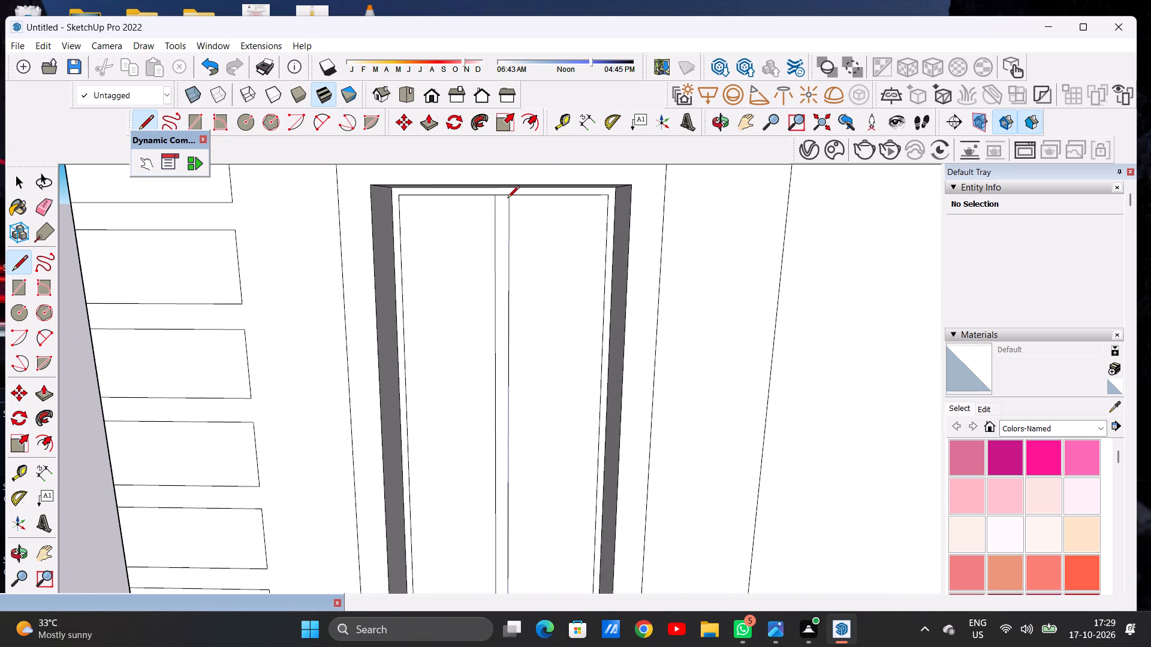
key("space")
Draw two closely spaced horizontal lines across the tall window's inner face near its top to form a thin crossbar.
scroll(490, 302, "down", 20)
scroll(490, 302, "down", 1)
scroll(496, 400, "up", 6)
scroll(489, 346, "down", 4)
scroll(495, 244, "up", 4)
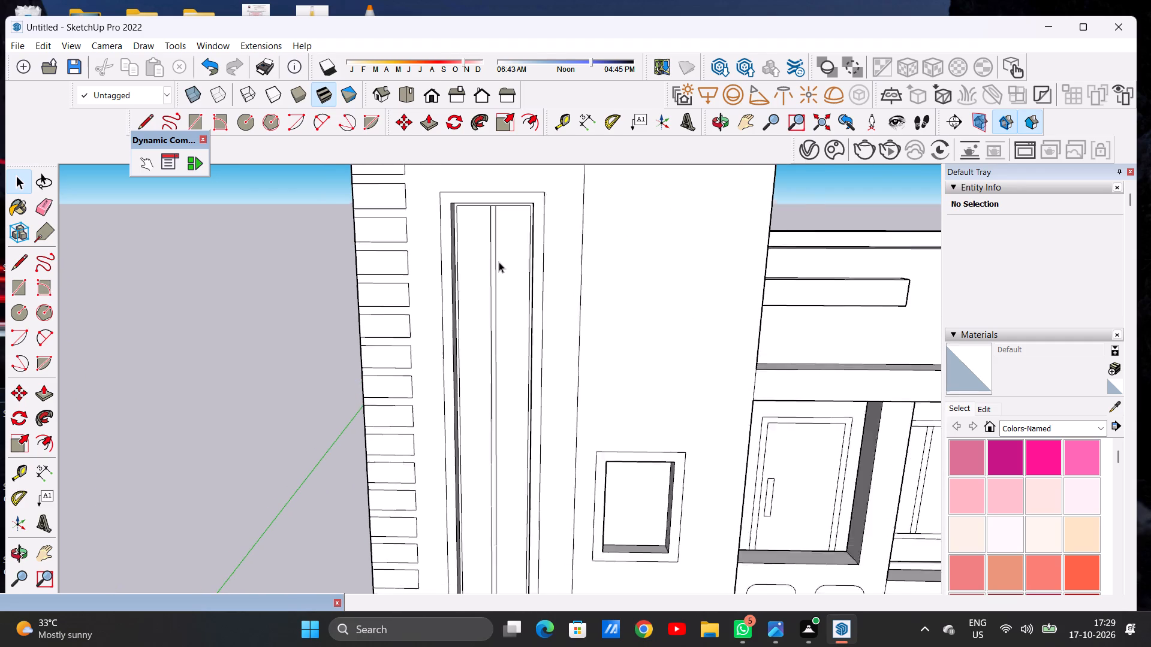
scroll(499, 262, "up", 1)
key("l")
scroll(492, 258, "up", 4)
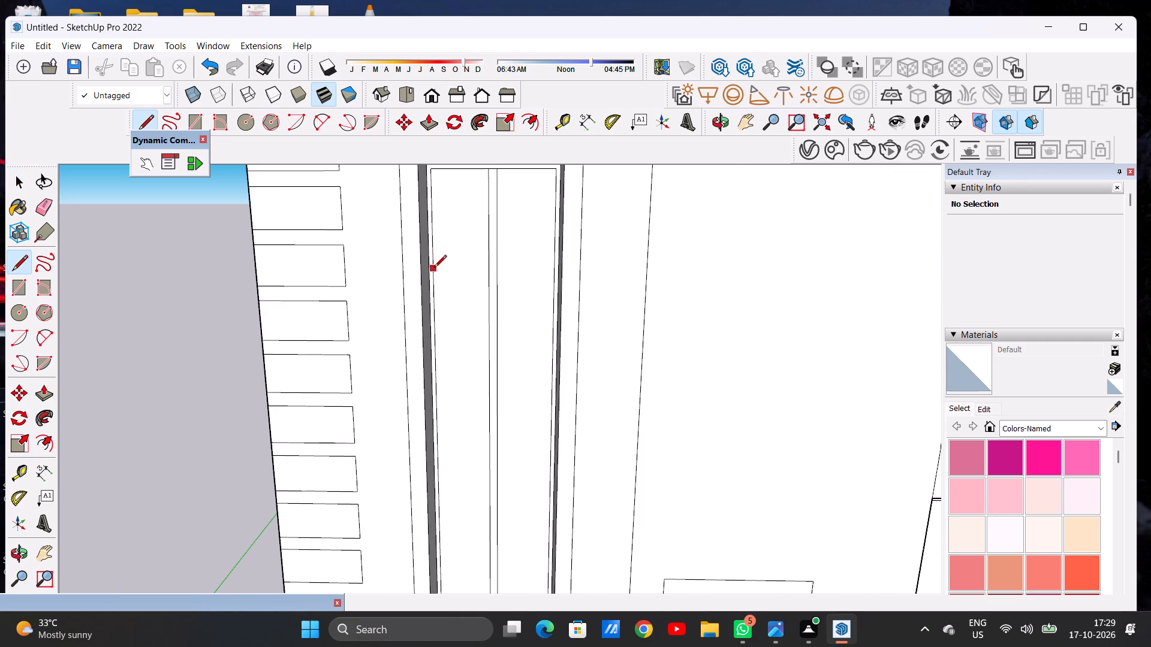
left_click(433, 275)
left_click(553, 277)
scroll(439, 286, "up", 6)
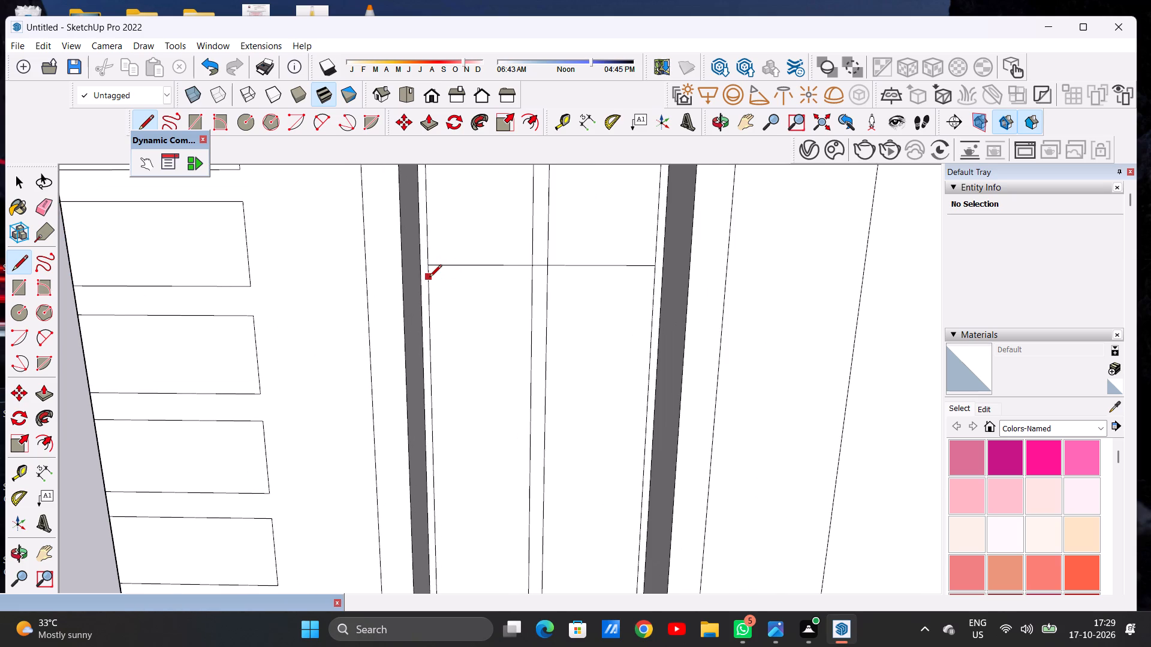
left_click(429, 276)
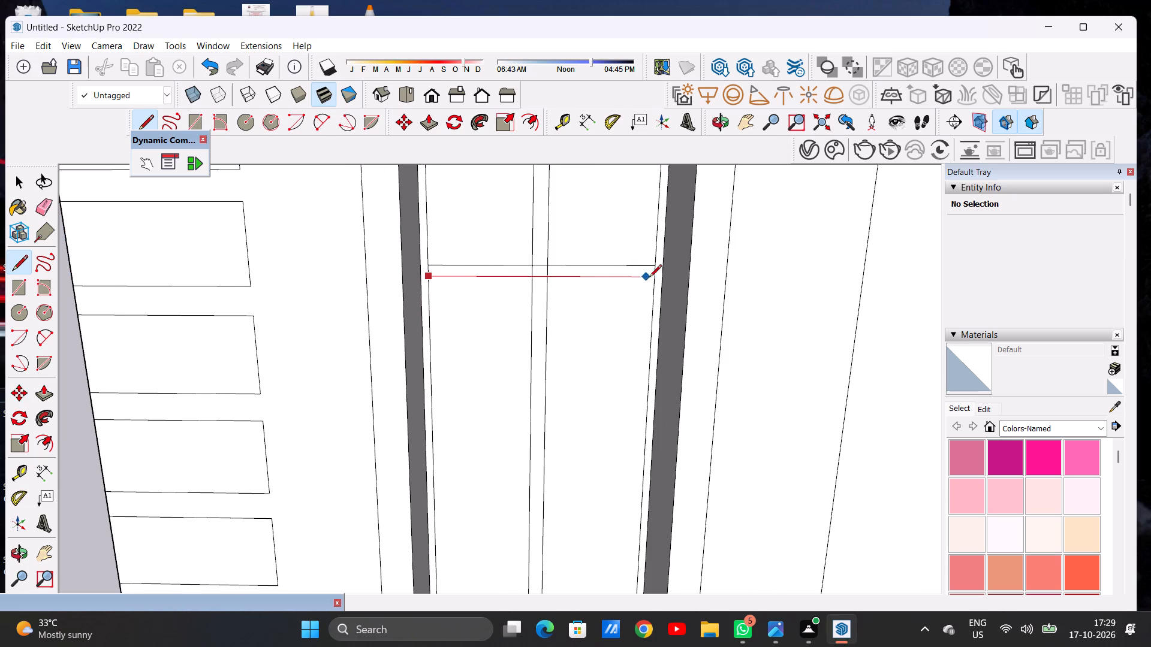
left_click(657, 277)
key("space")
Draw a second pair of closely spaced horizontal lines about a third of the way down the tall window as another crossbar.
scroll(466, 260, "down", 3)
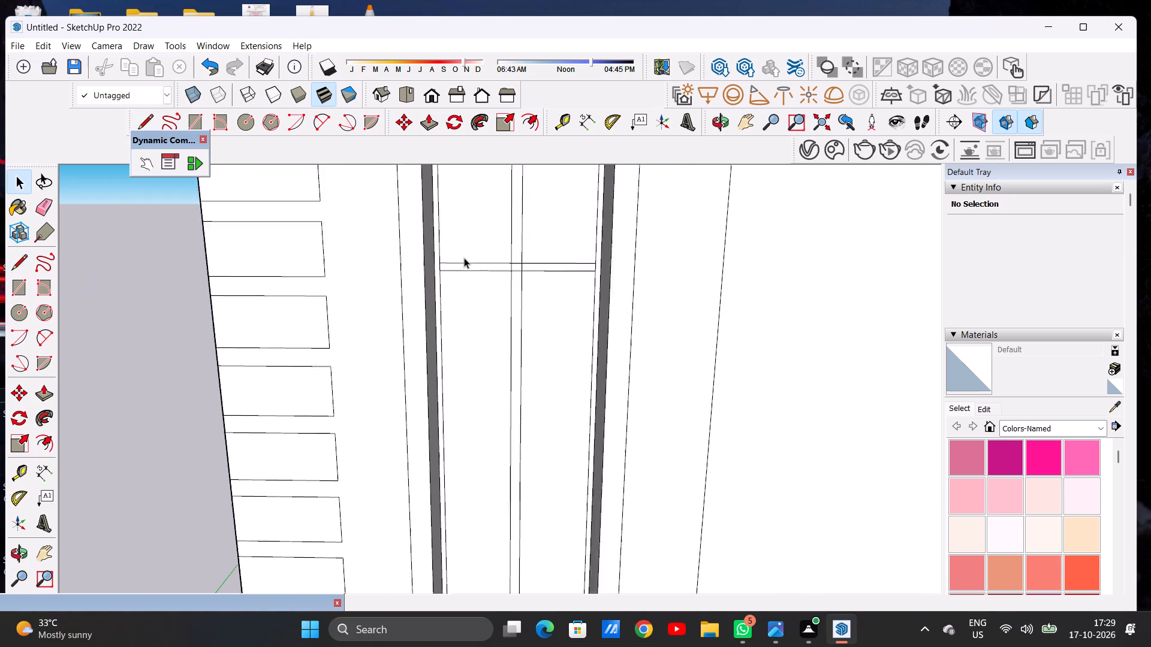
scroll(464, 258, "down", 10)
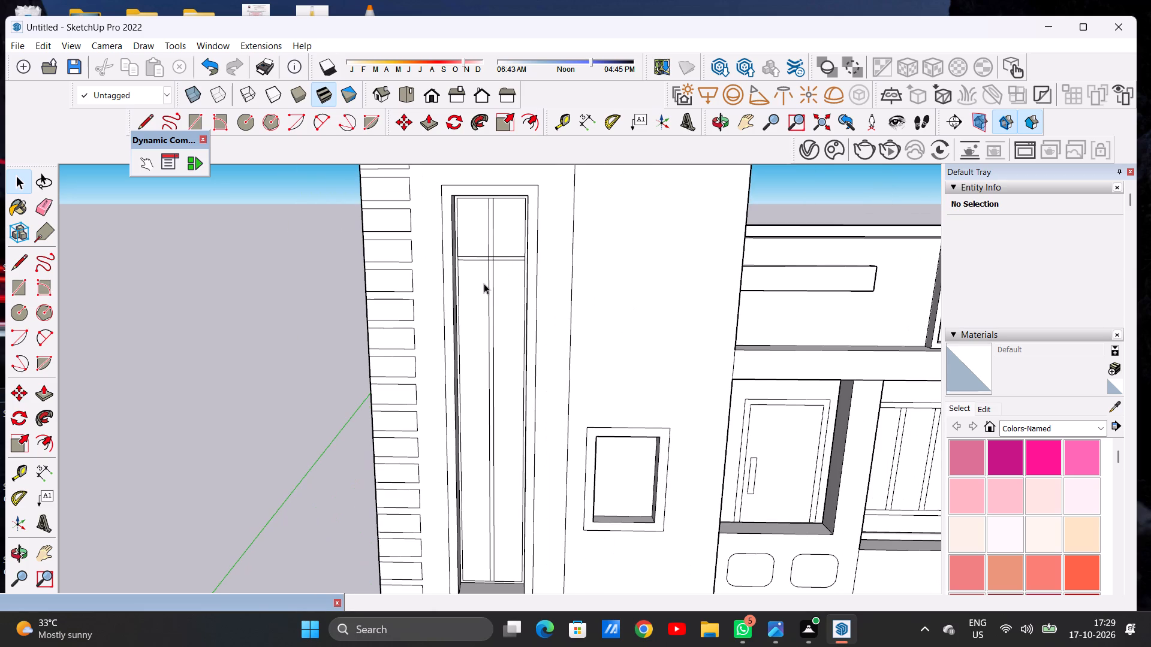
scroll(499, 247, "down", 7)
scroll(496, 329, "up", 4)
key("l")
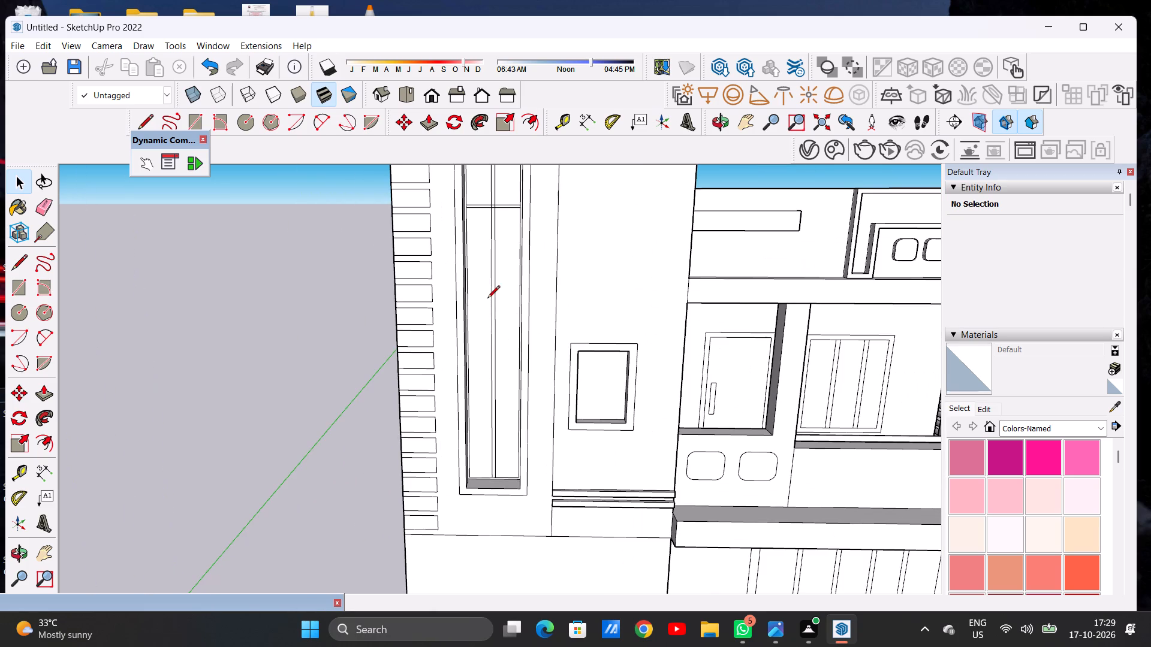
scroll(471, 267, "up", 6)
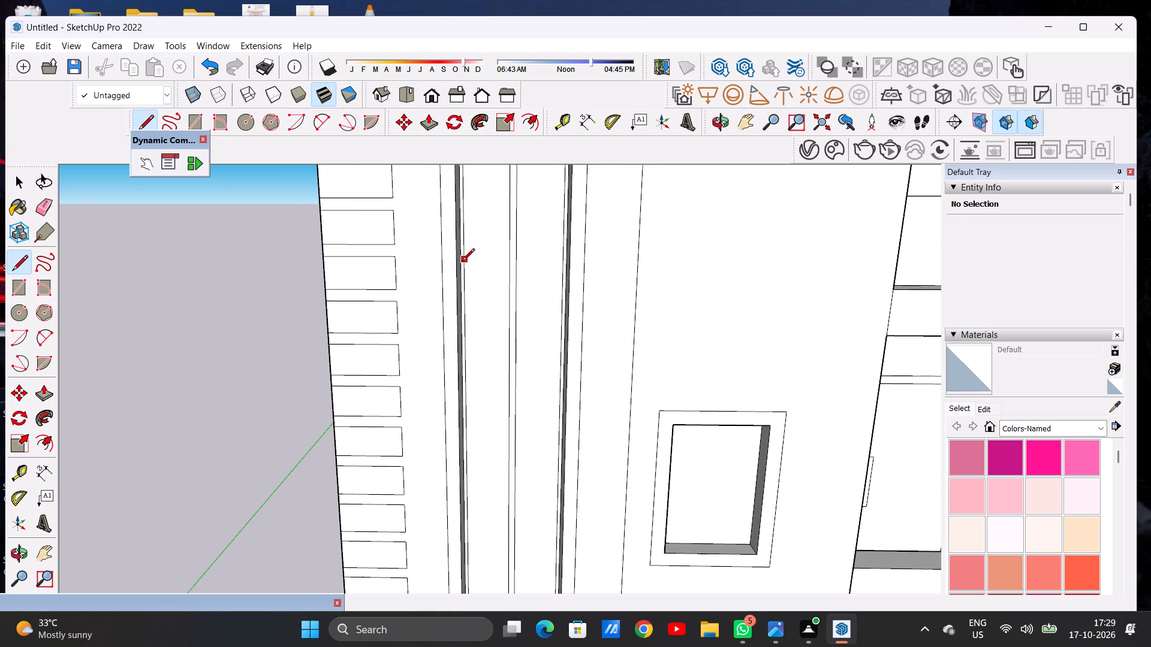
left_click(461, 264)
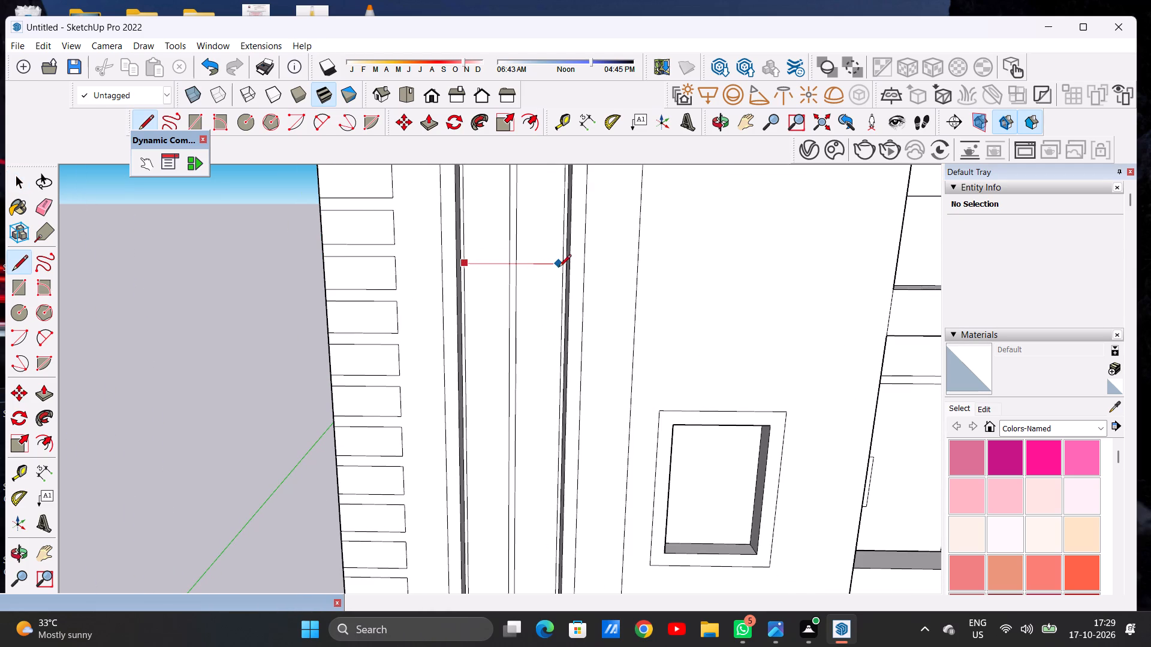
left_click(561, 268)
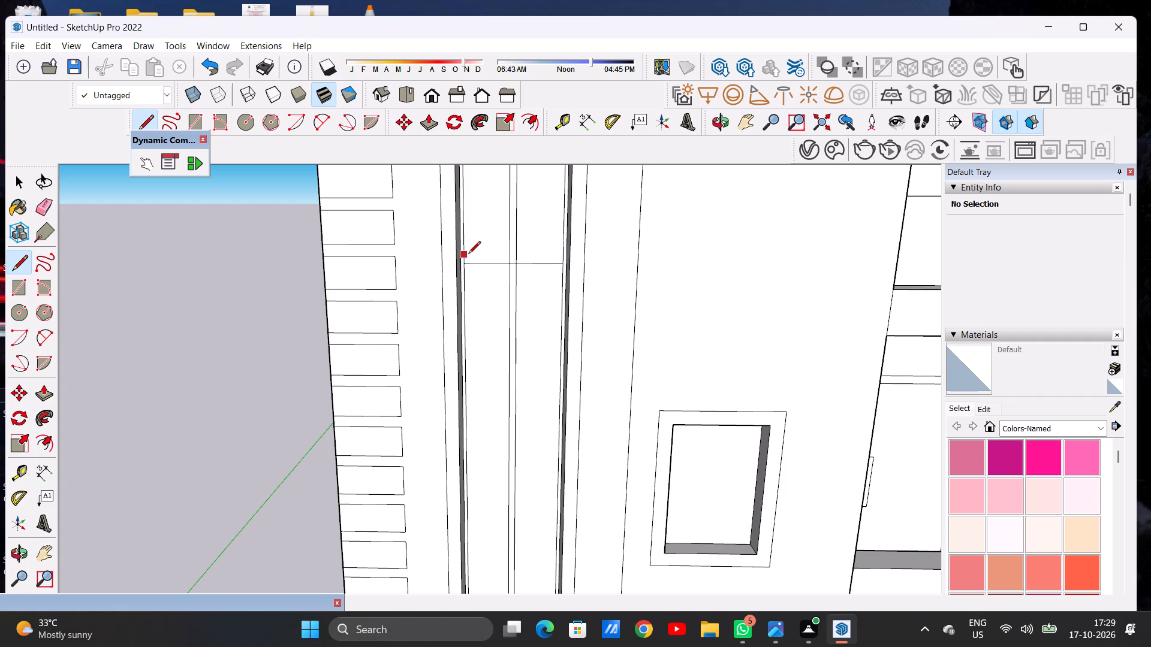
left_click(468, 255)
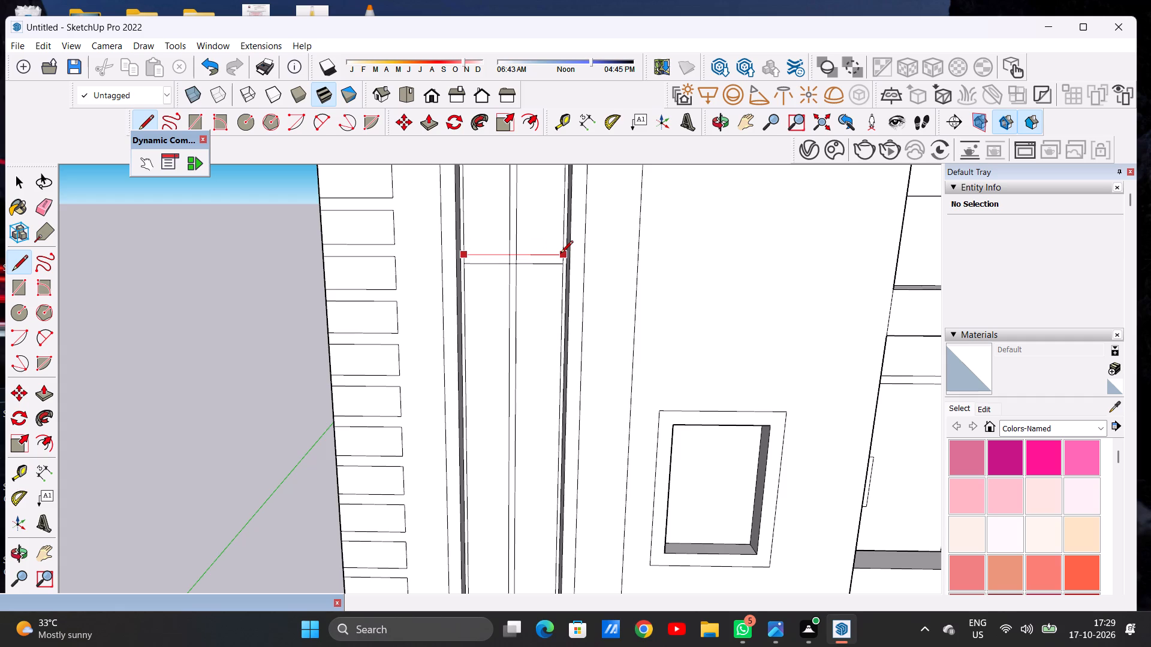
left_click(561, 254)
key("space")
Draw two closely spaced horizontal lines across the tall window's inner face about halfway down as a third crossbar.
scroll(498, 287, "down", 17)
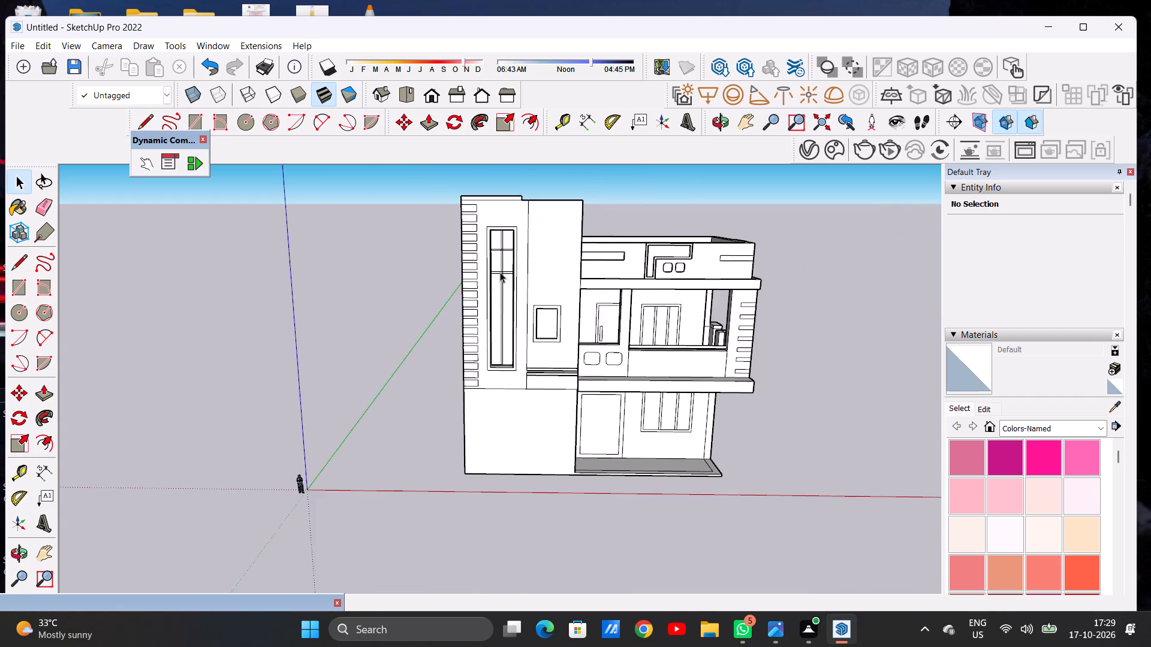
scroll(501, 319, "up", 1)
scroll(501, 319, "down", 1)
scroll(501, 319, "up", 5)
key("l")
scroll(499, 312, "up", 4)
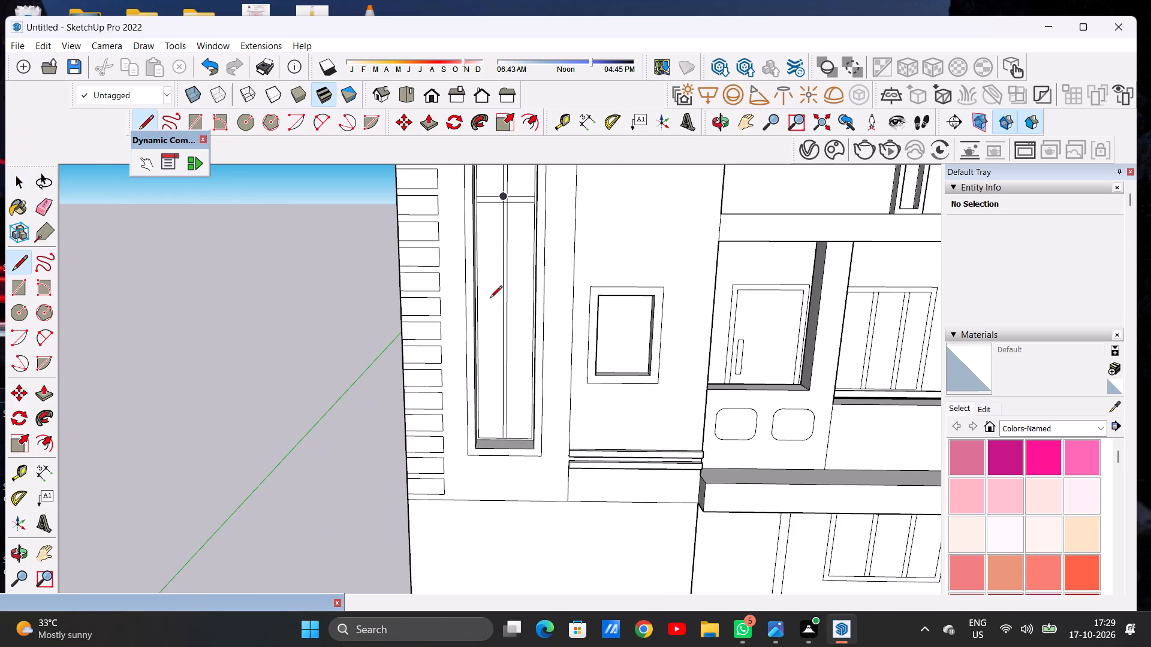
scroll(485, 279, "up", 6)
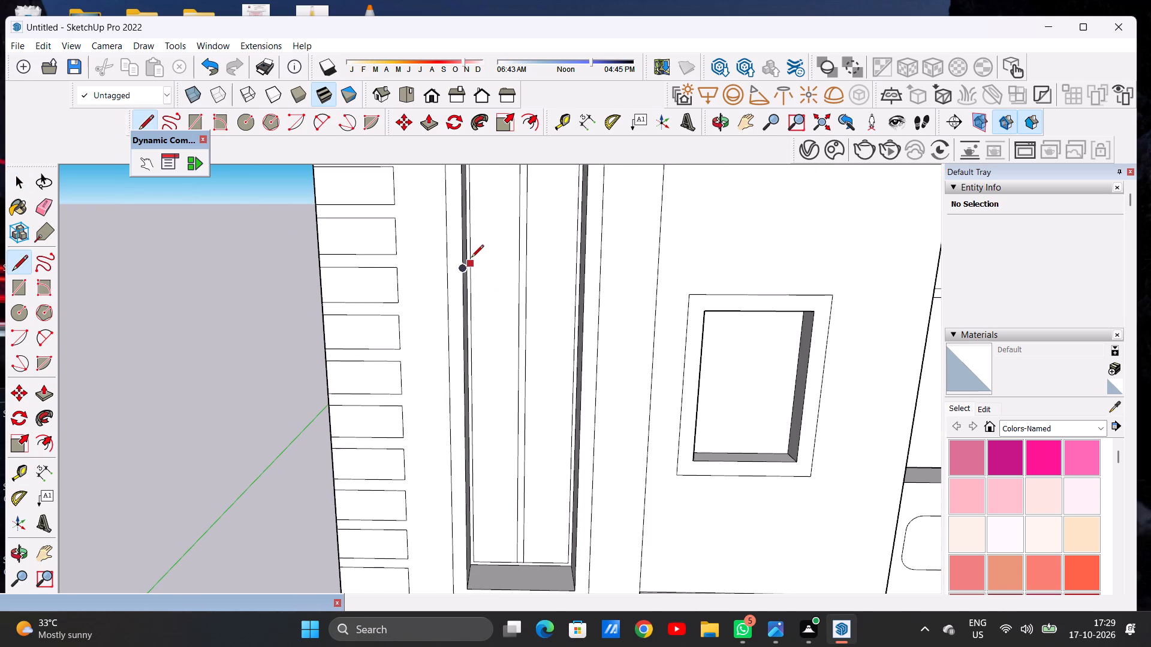
left_click(471, 259)
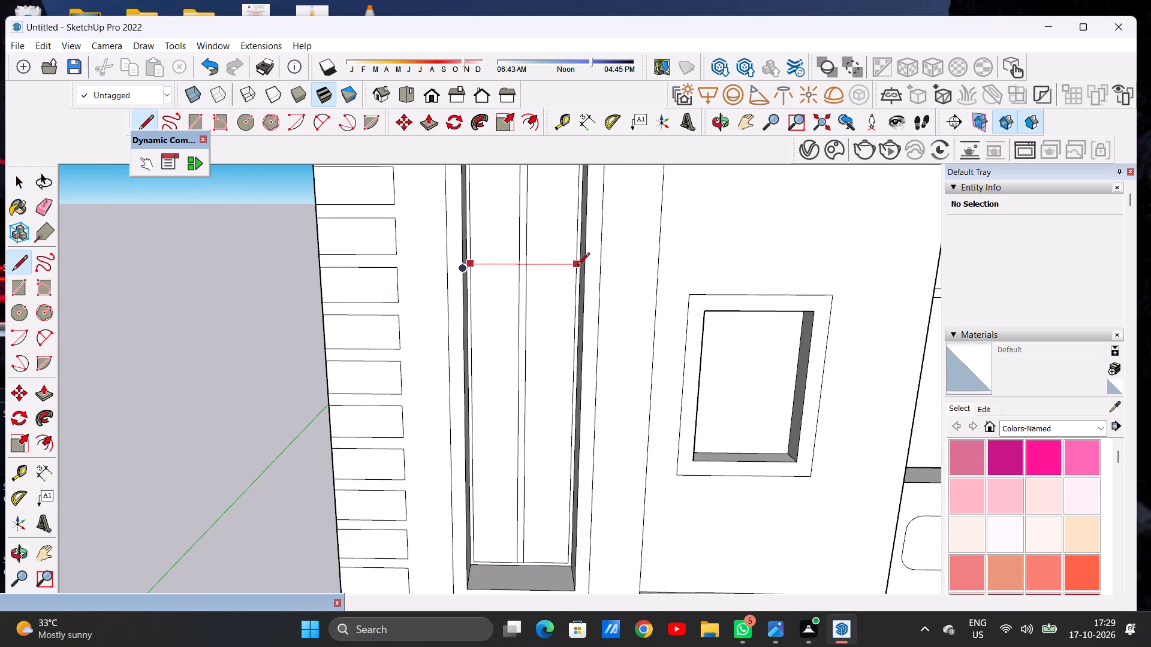
left_click(577, 266)
scroll(514, 271, "down", 14)
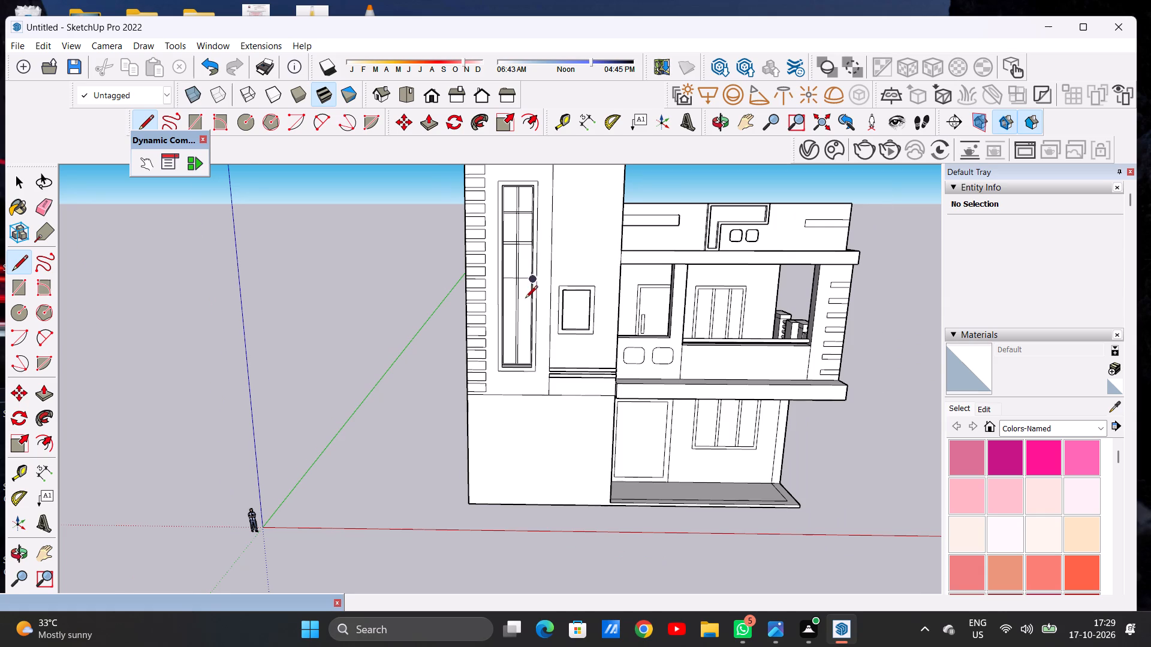
scroll(525, 299, "up", 11)
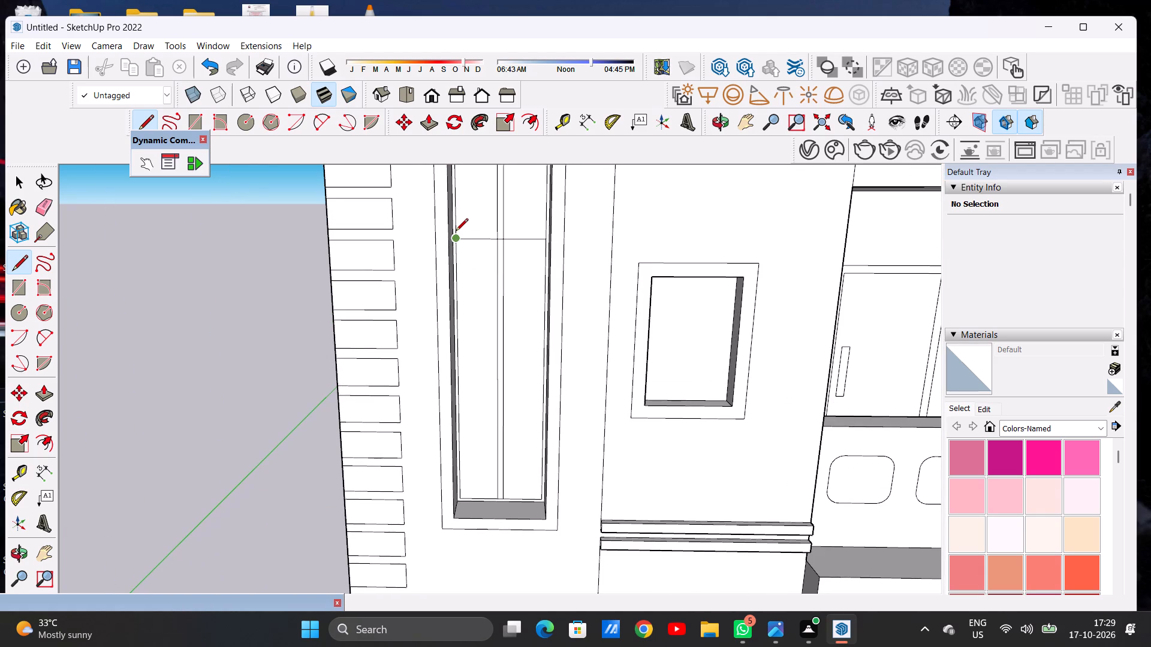
scroll(456, 243, "up", 6)
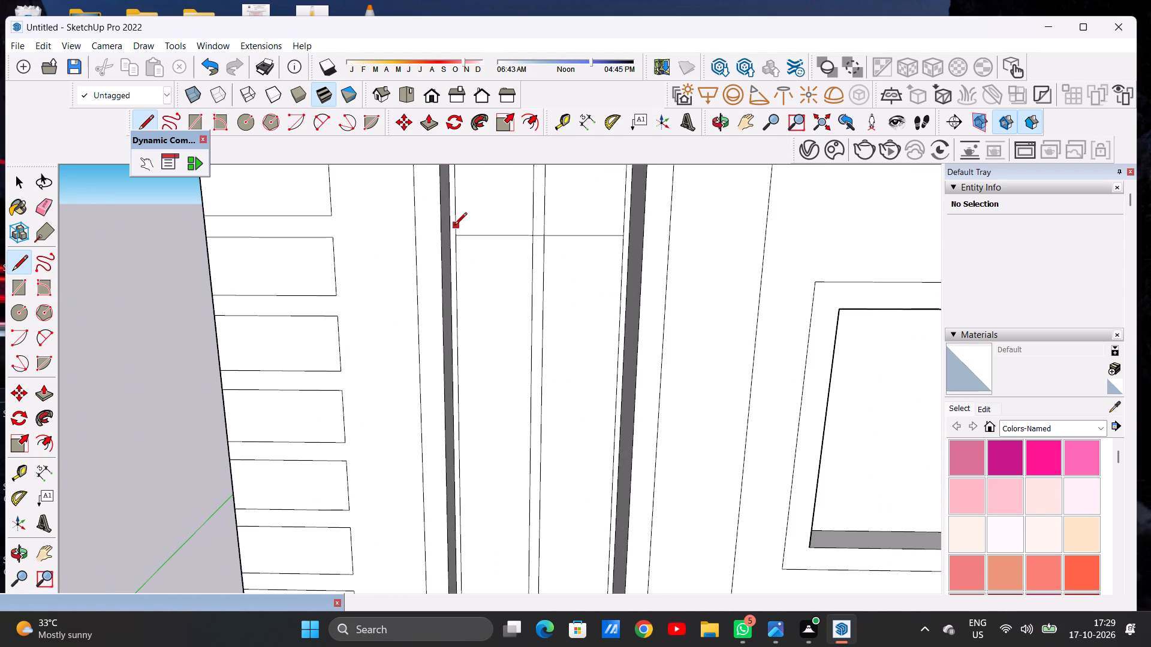
left_click(454, 226)
left_click(625, 222)
Draw another pair of closely spaced horizontal lines about two-thirds of the way down the tall window as a fourth crossbar.
scroll(474, 235, "down", 16)
scroll(500, 277, "up", 11)
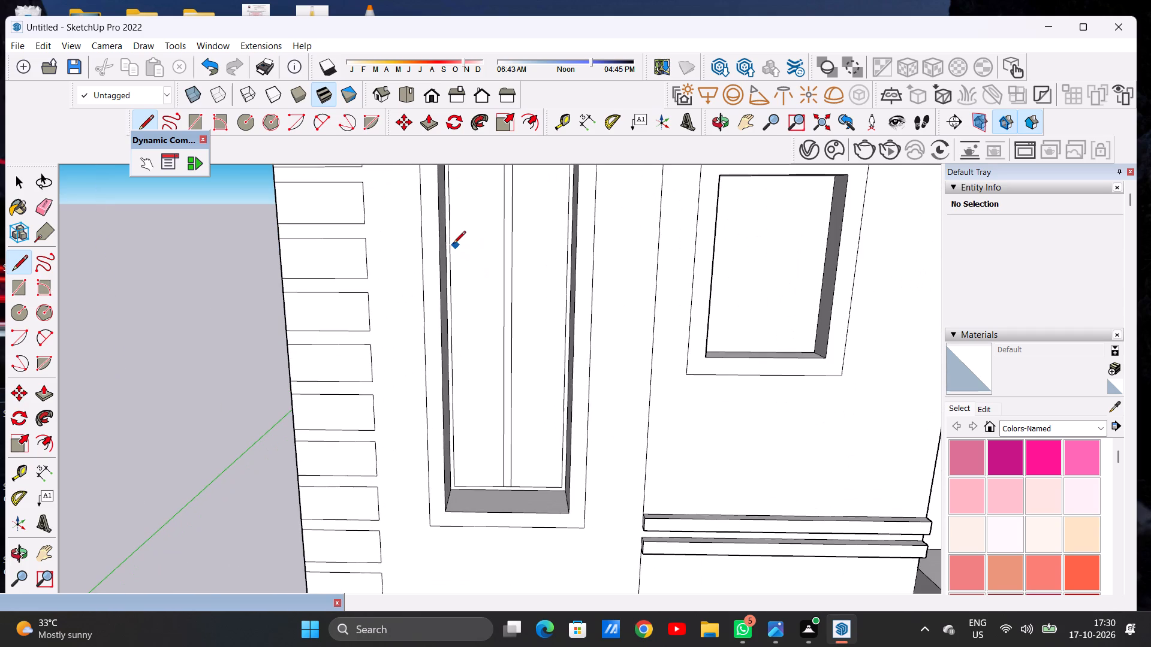
left_click(453, 243)
left_click(568, 237)
scroll(454, 259, "up", 7)
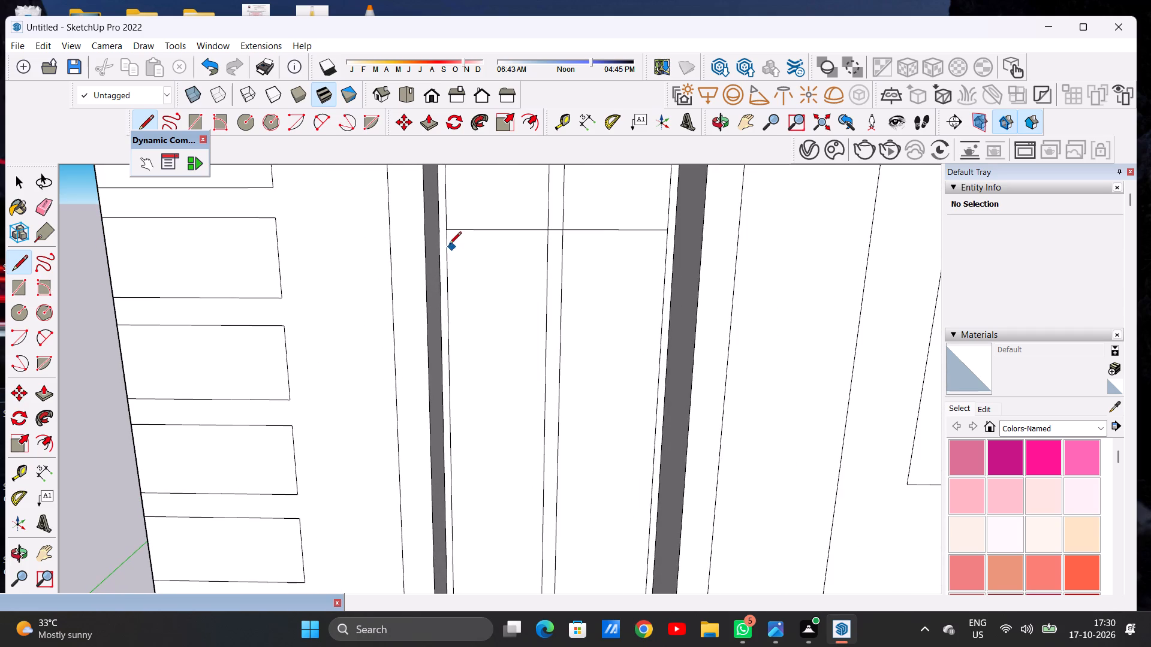
left_click(446, 241)
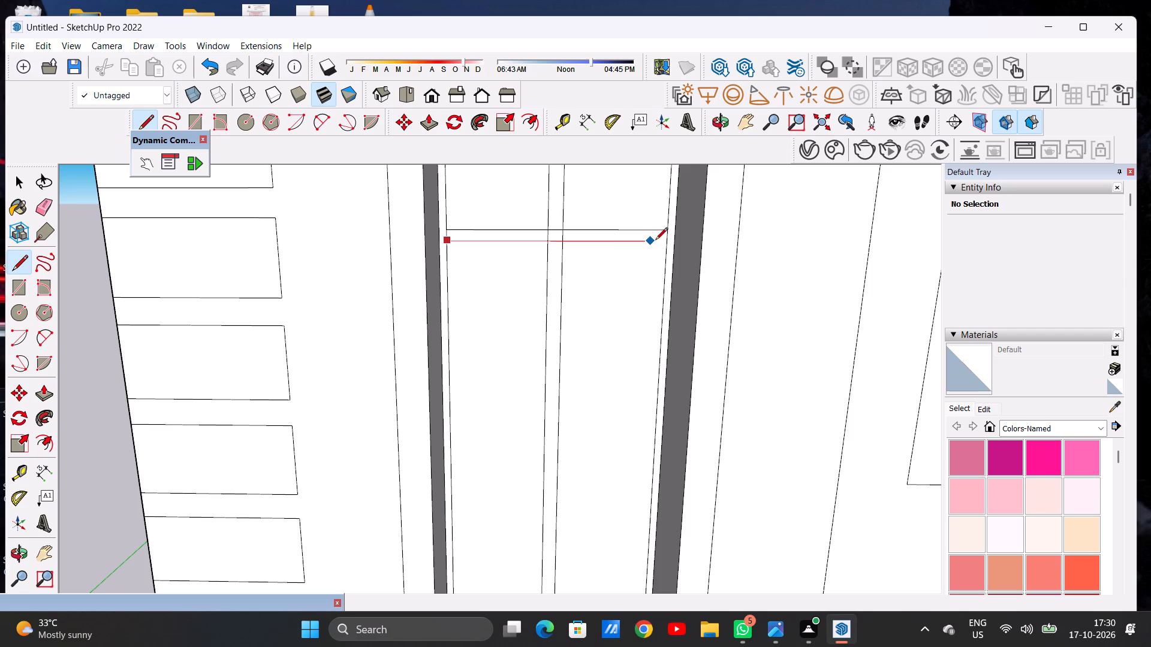
left_click(664, 238)
Draw two closely spaced horizontal lines across the tall window's inner face below the fourth crossbar as a fifth crossbar.
scroll(520, 253, "down", 16)
scroll(526, 298, "up", 6)
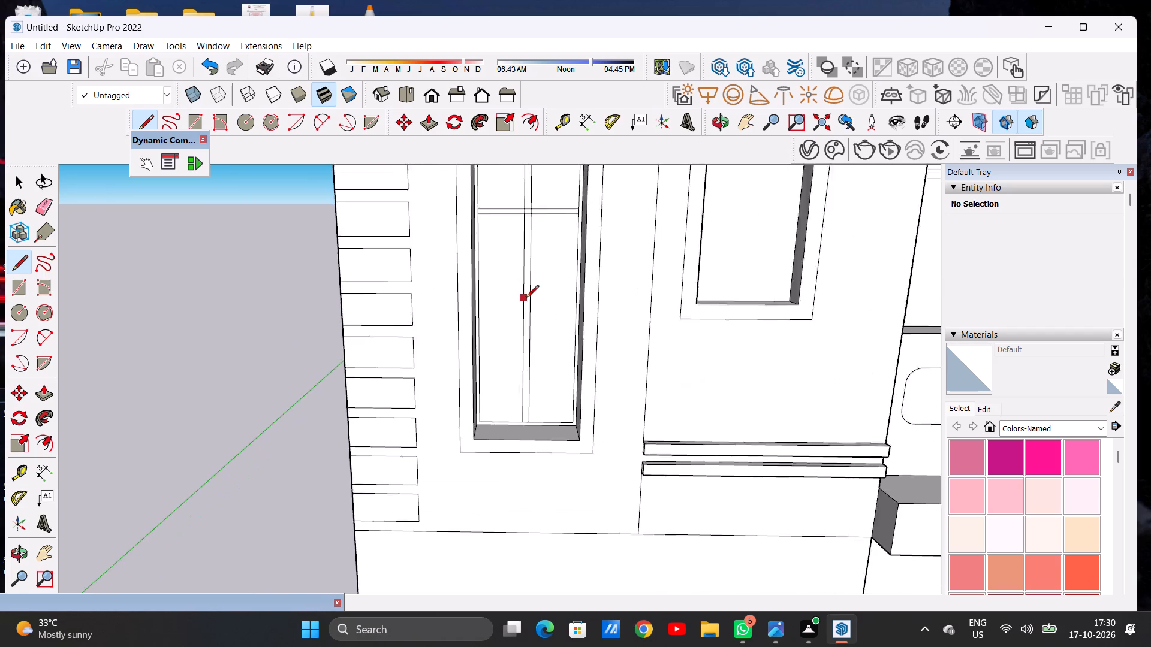
left_click(477, 283)
left_click(584, 285)
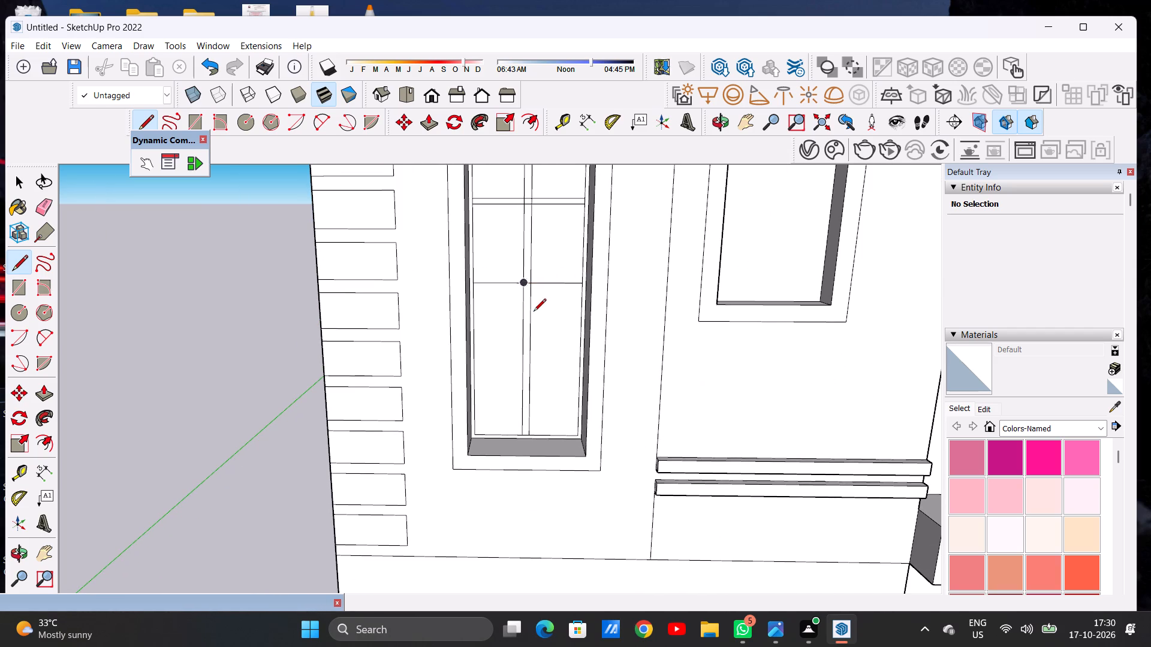
scroll(531, 313, "up", 6)
left_click(423, 268)
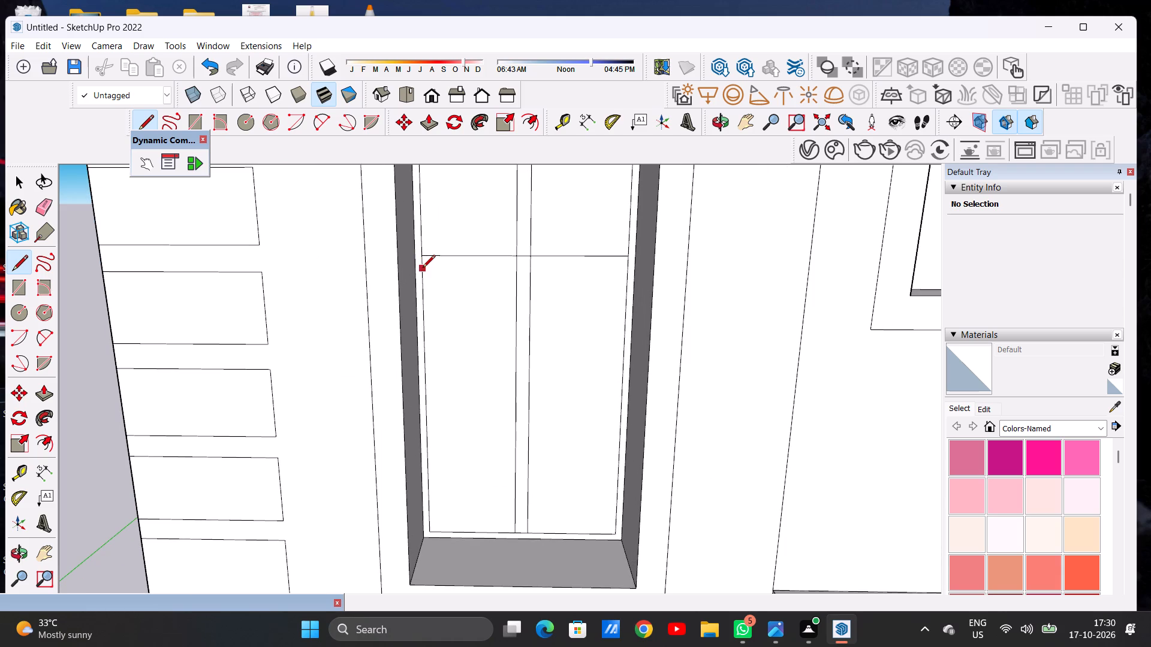
left_click(626, 269)
Draw a final pair of closely spaced horizontal lines near the bottom of the tall window as a sixth crossbar.
left_click(423, 406)
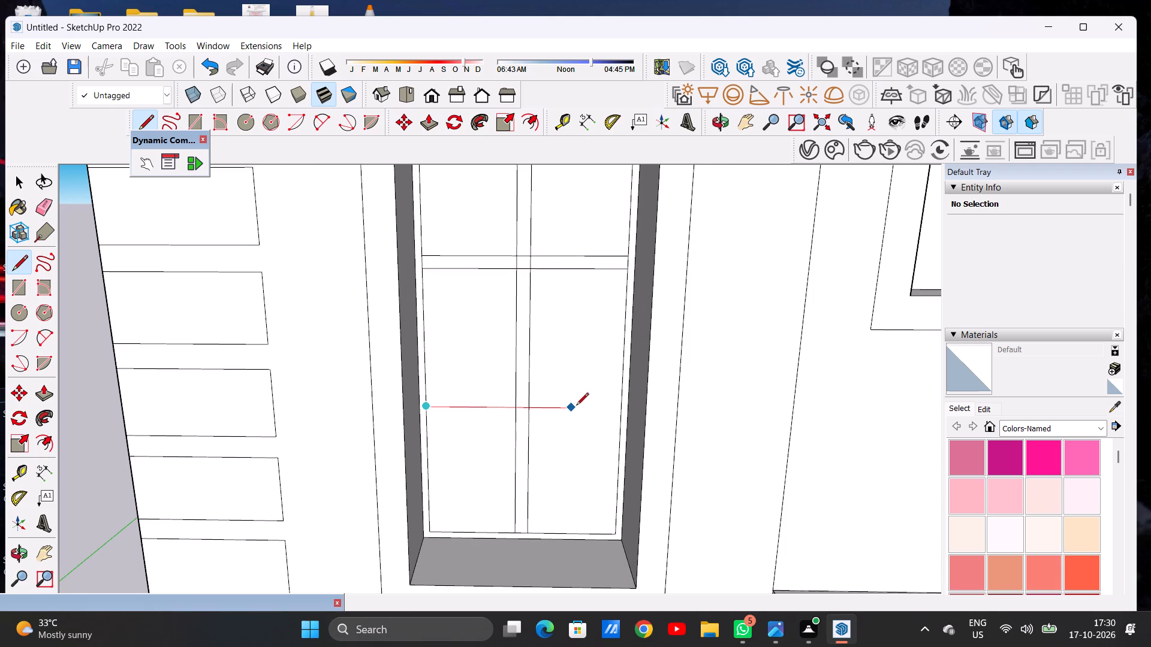
left_click(623, 403)
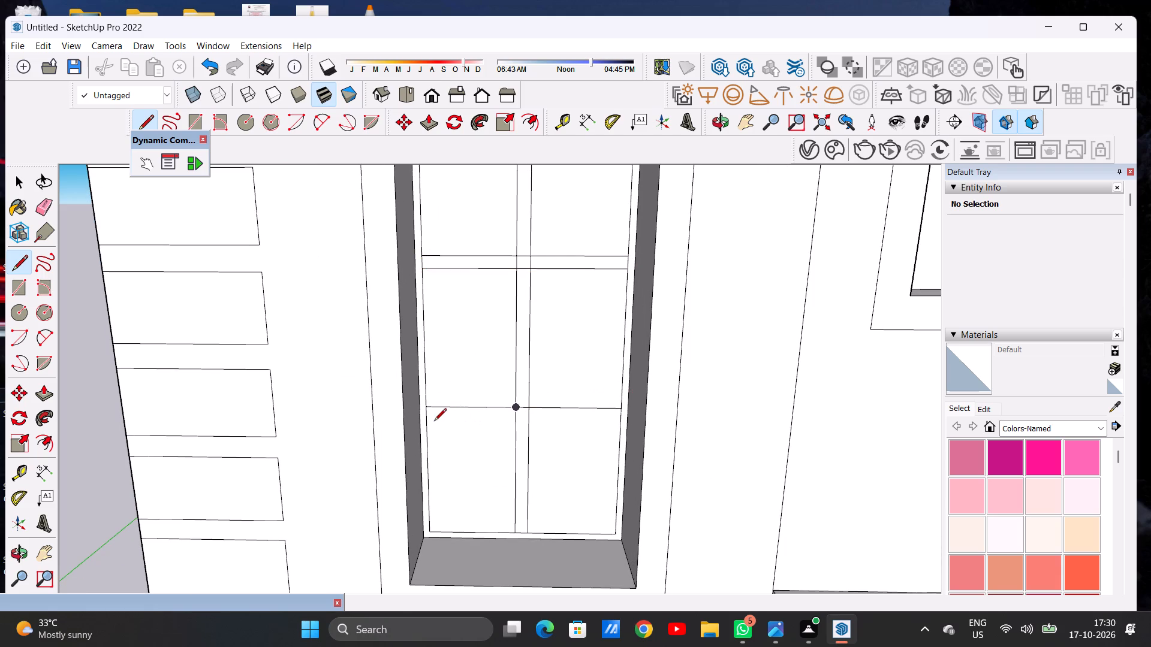
left_click(426, 418)
left_click(621, 424)
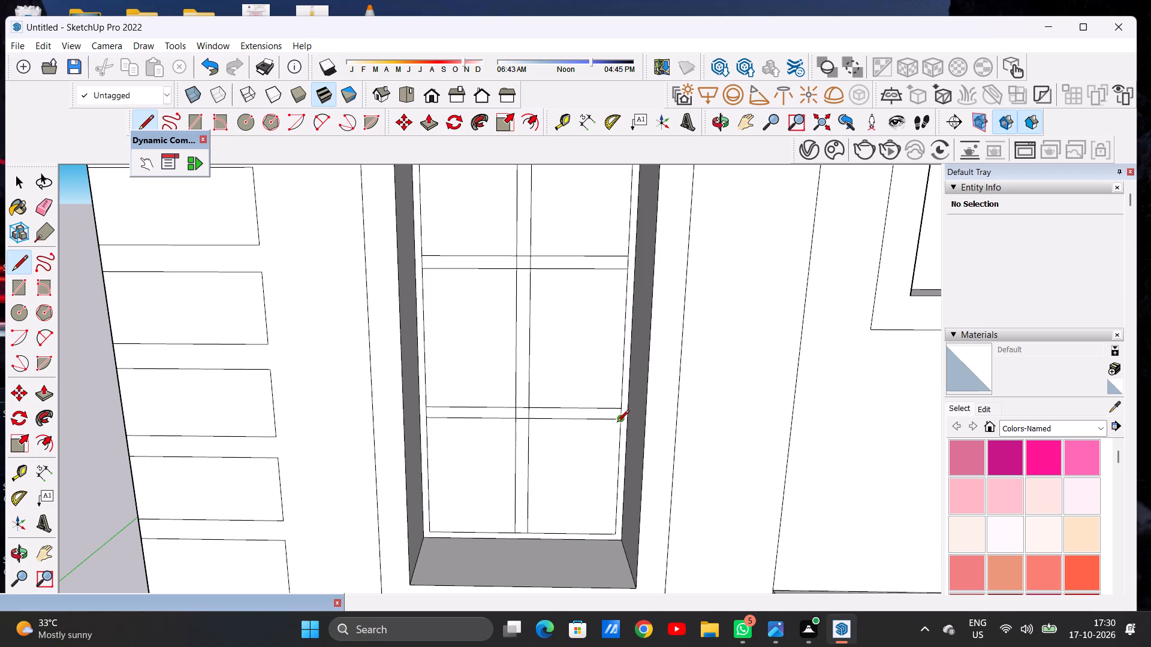
key("space")
Examine the tall window's mullion and crossbar layout within the whole front elevation.
scroll(482, 422, "down", 2)
scroll(482, 422, "up", 1)
scroll(482, 422, "down", 20)
scroll(482, 422, "down", 2)
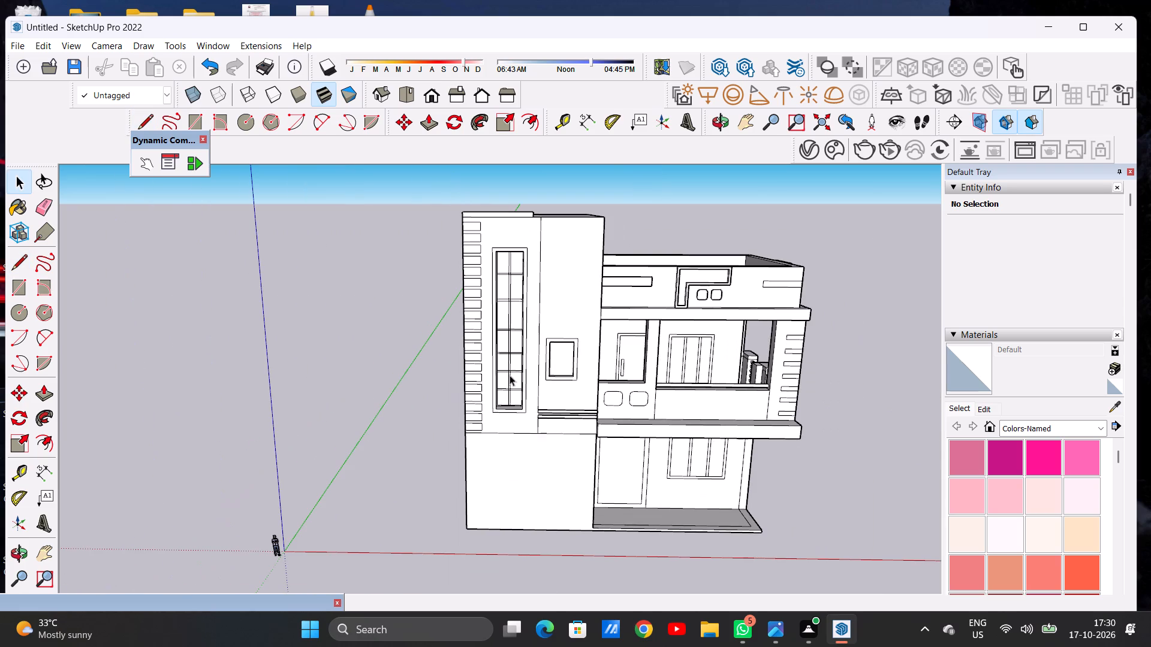
scroll(506, 374, "up", 7)
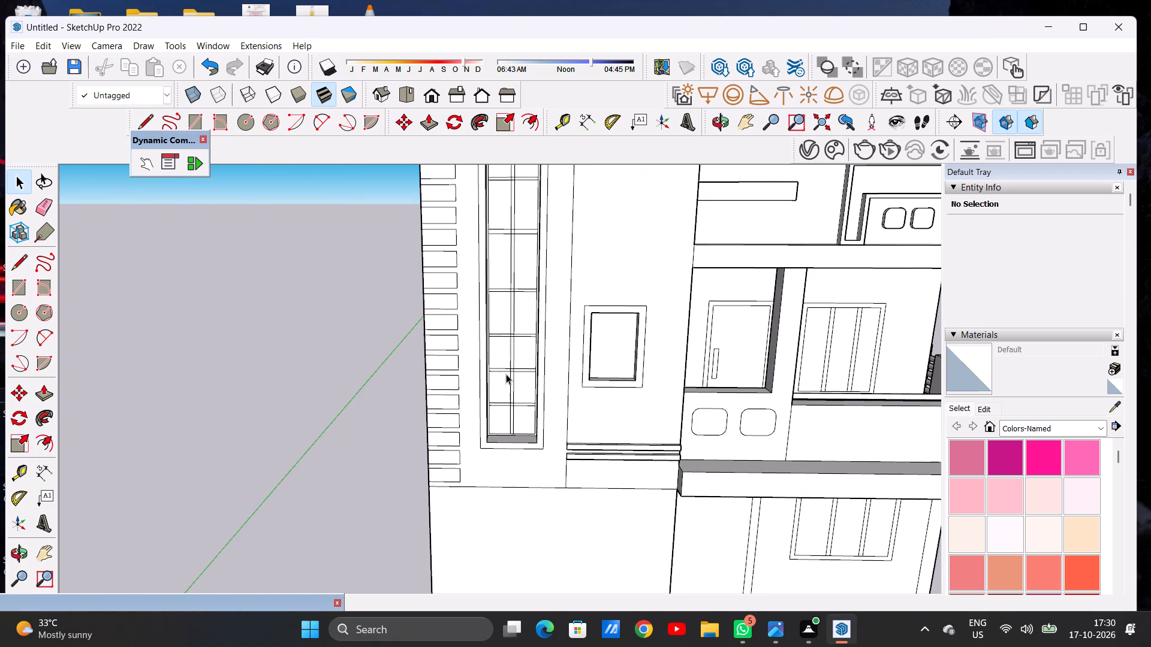
scroll(494, 375, "down", 17)
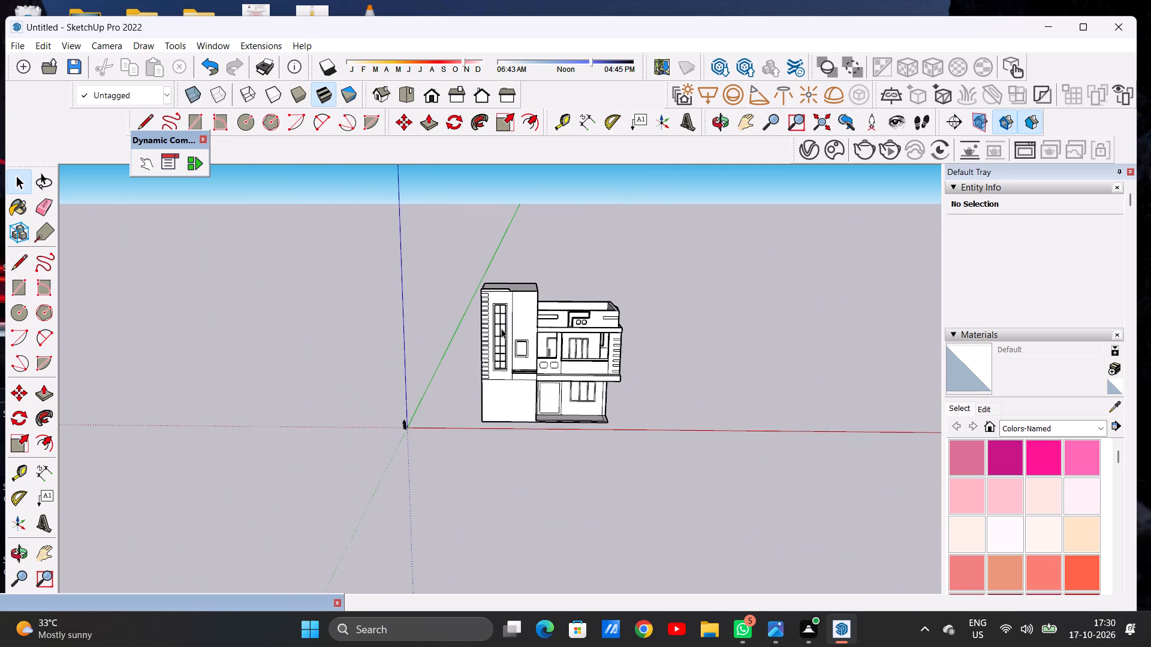
scroll(523, 325, "up", 10)
scroll(516, 357, "down", 5)
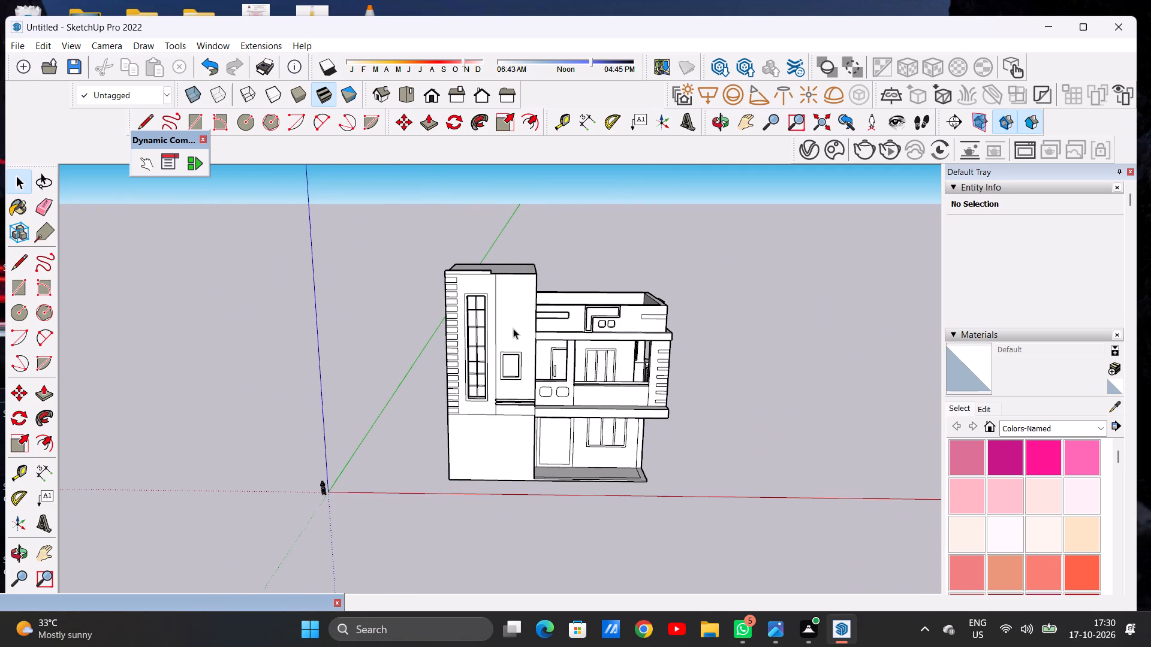
middle_click_drag(518, 328, 509, 297)
scroll(516, 325, "up", 4)
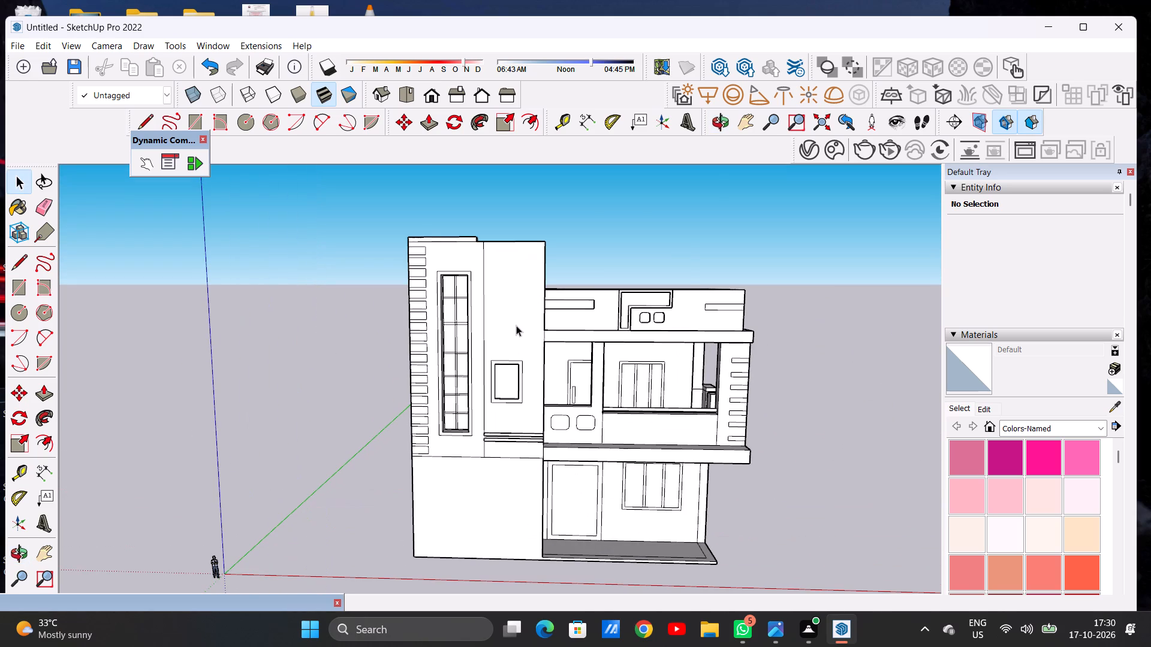
scroll(486, 325, "down", 6)
Push/Pull the end face of the raised ledge on the tower roof's front edge to the vertical dividing line on the facade.
middle_click_drag(487, 279, 321, 427)
scroll(460, 294, "up", 6)
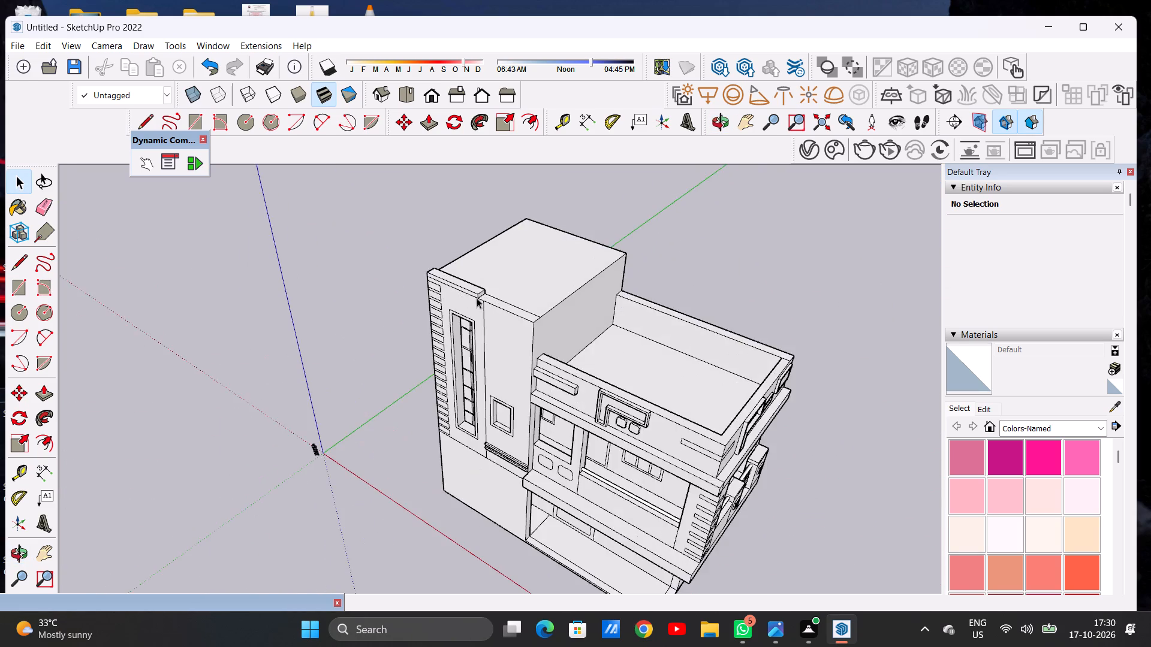
scroll(477, 298, "up", 12)
key("p")
scroll(476, 281, "up", 6)
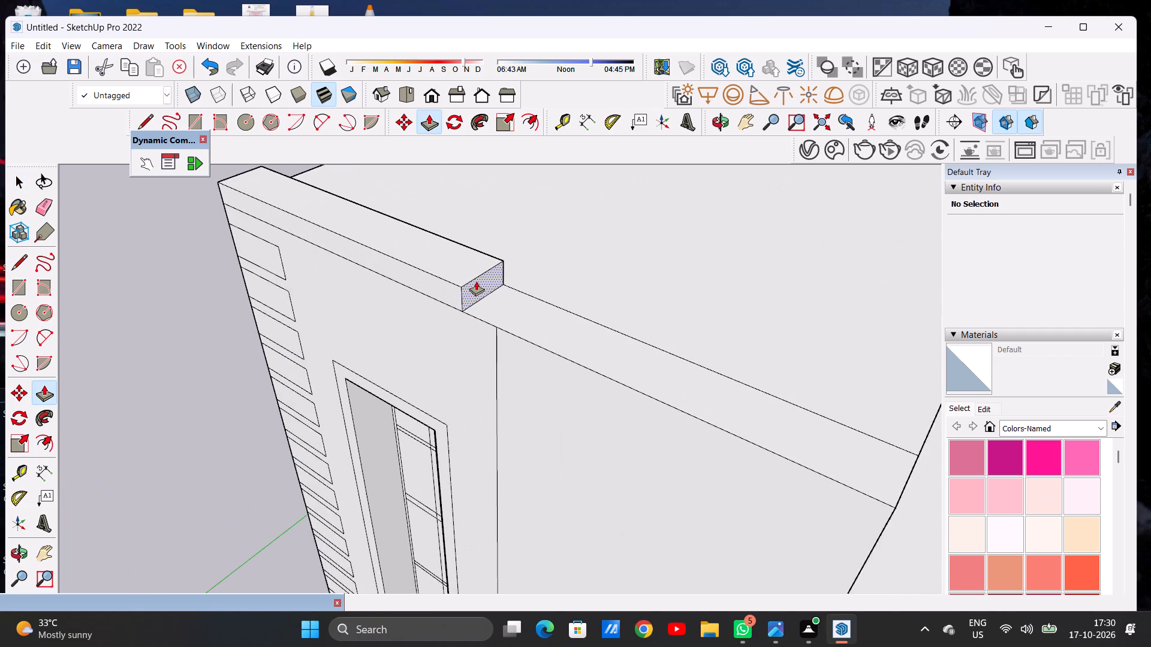
left_click(473, 281)
left_click(496, 333)
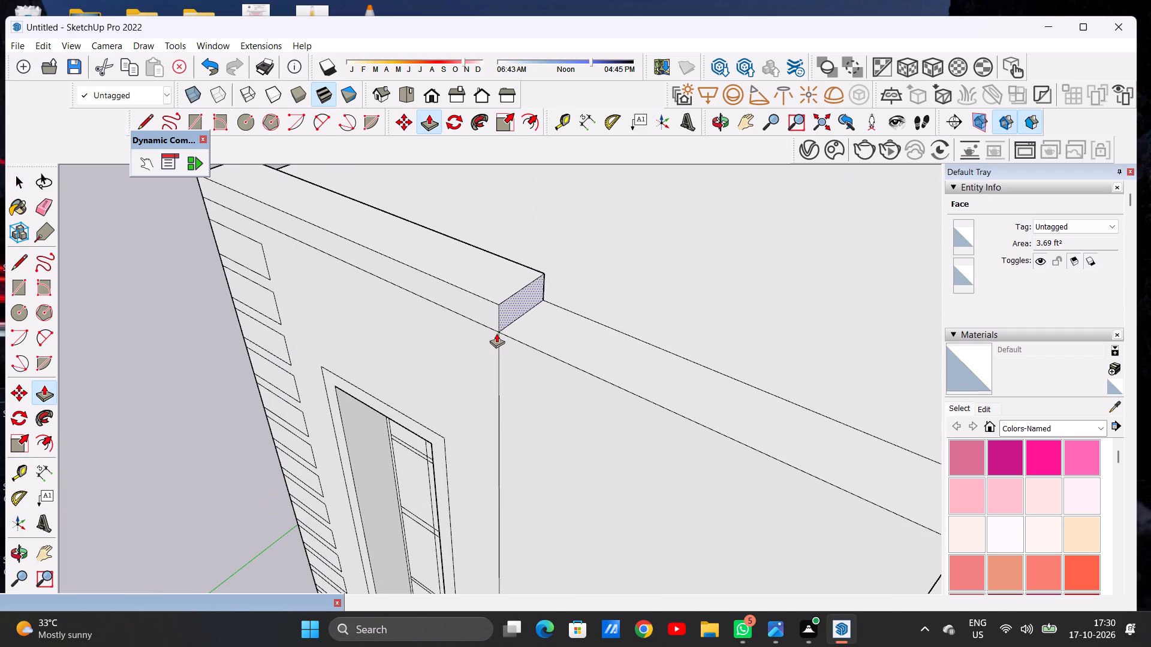
key("space")
Examine the tower's extended roof ledge and front facade from above and from the front.
scroll(466, 353, "down", 12)
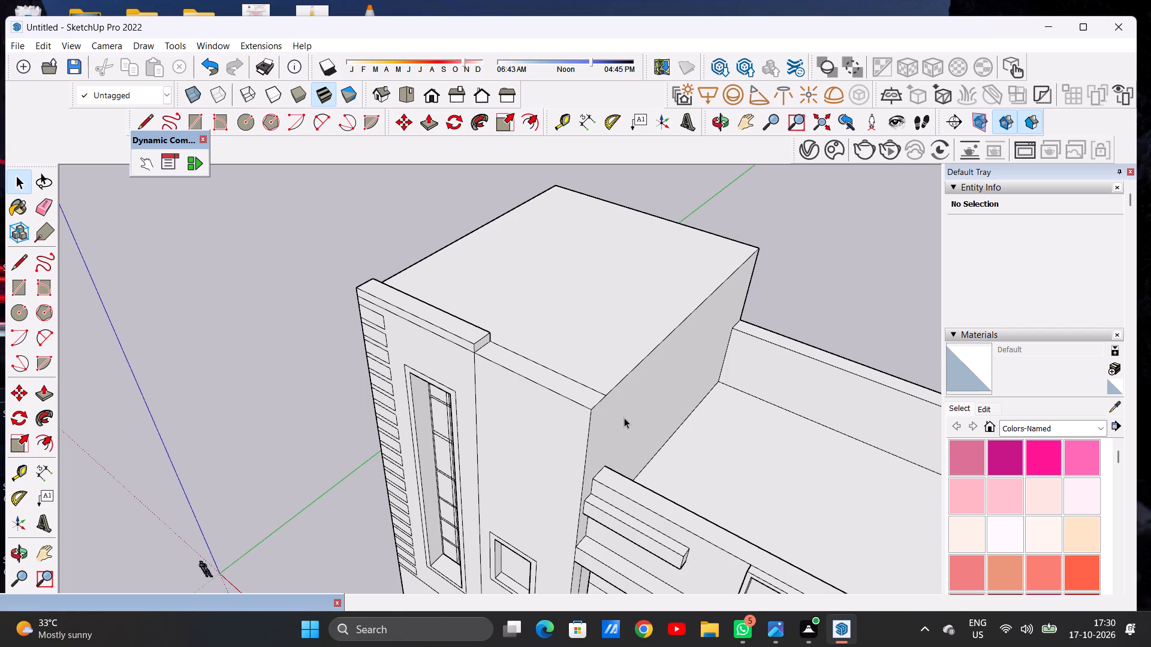
scroll(629, 396, "down", 6)
middle_click_drag(587, 394, 709, 337)
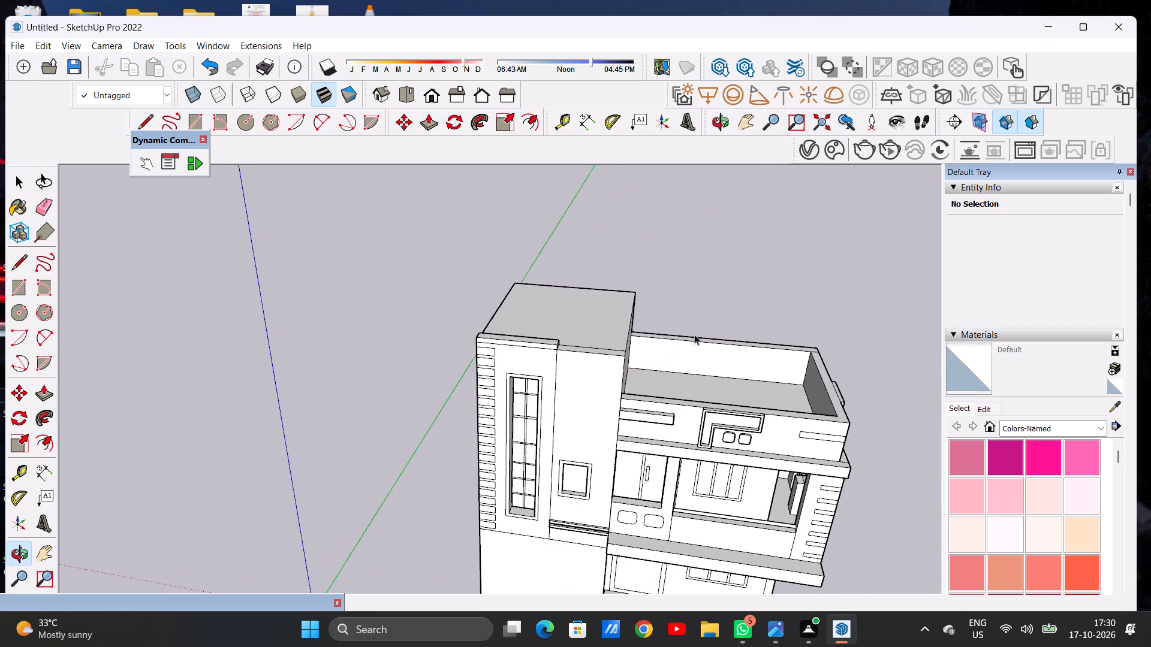
scroll(629, 344, "up", 5)
middle_click_drag(526, 374, 579, 363)
scroll(579, 363, "up", 1)
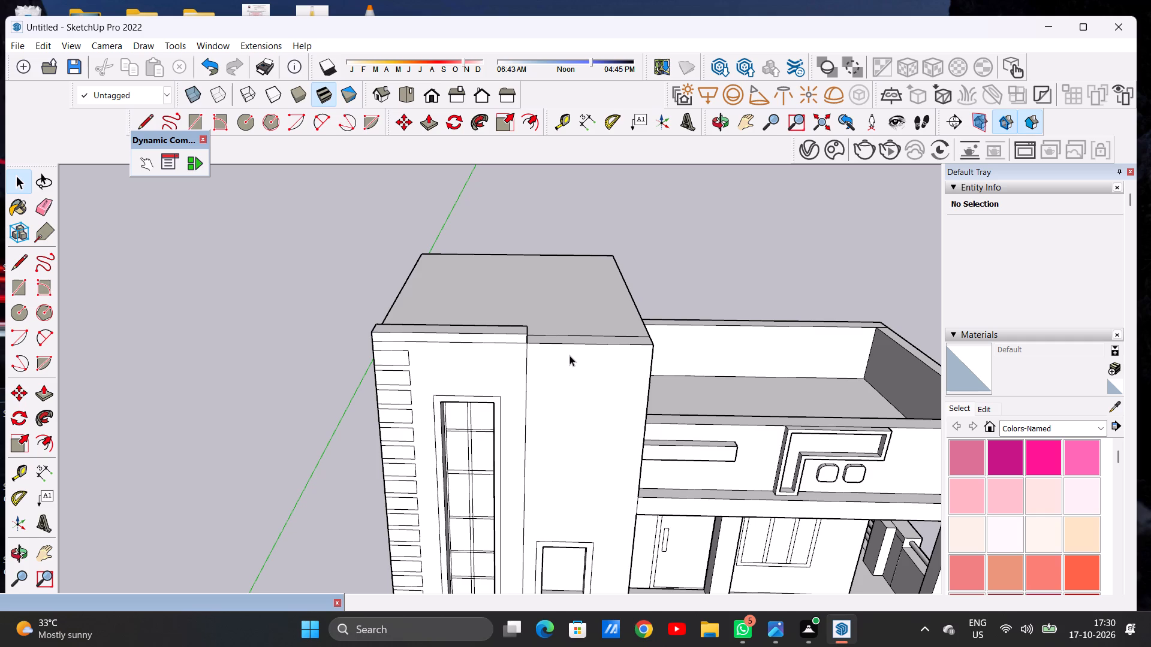
scroll(567, 362, "down", 3)
middle_click_drag(549, 407, 556, 333)
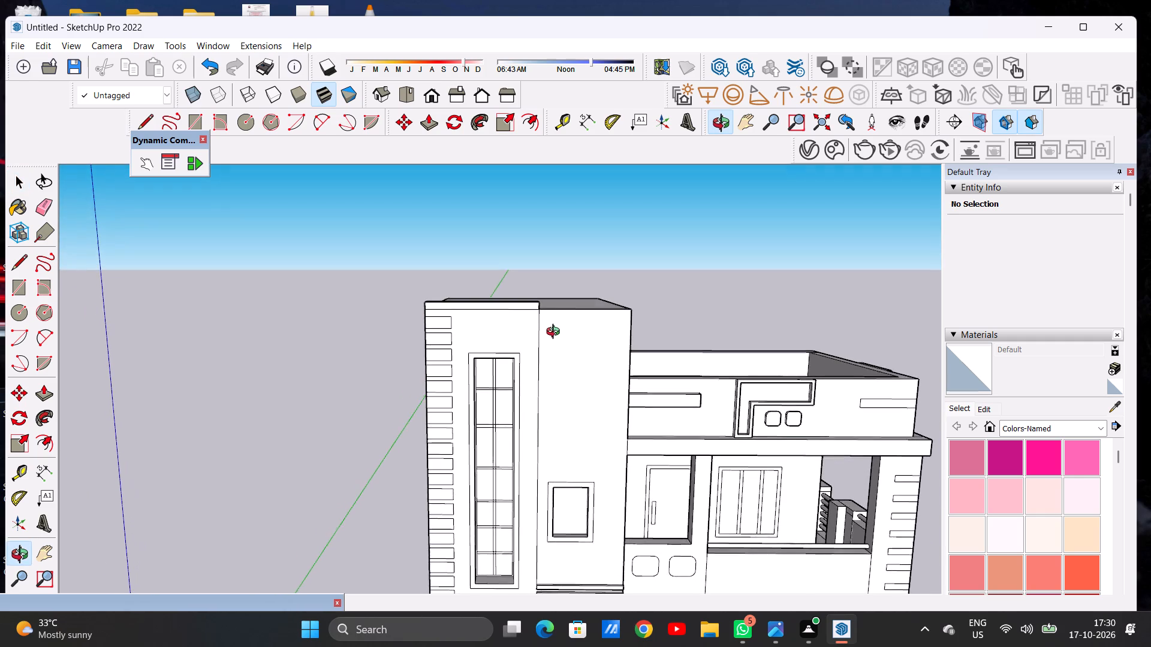
middle_click_drag(556, 333, 556, 329)
scroll(517, 338, "up", 6)
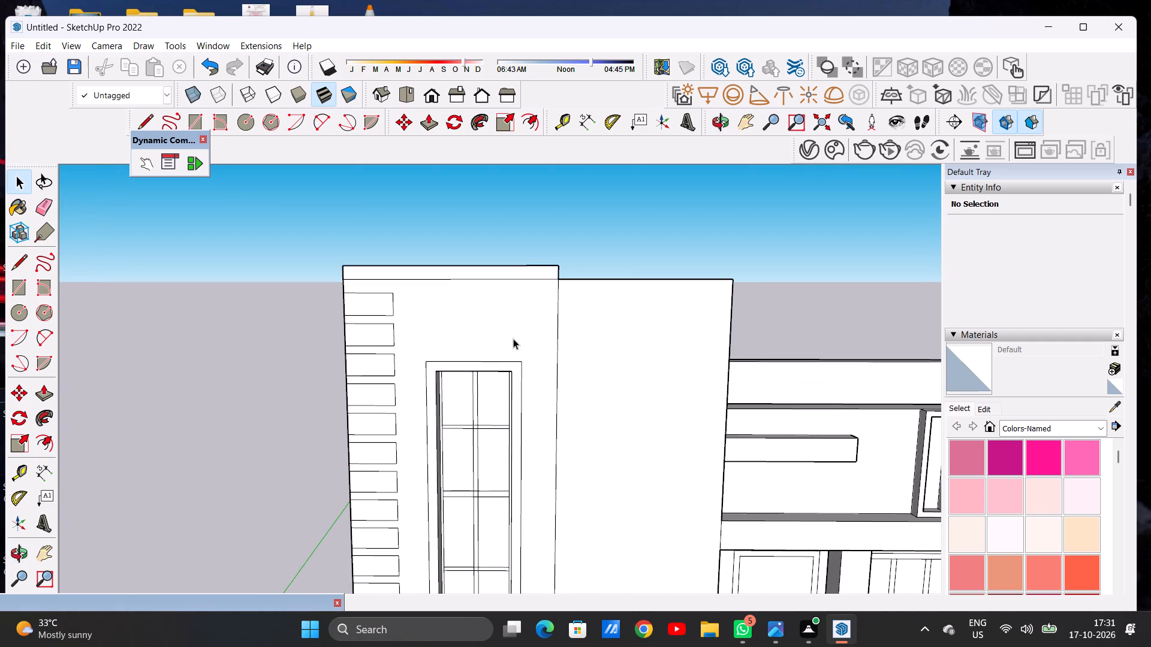
scroll(513, 338, "down", 8)
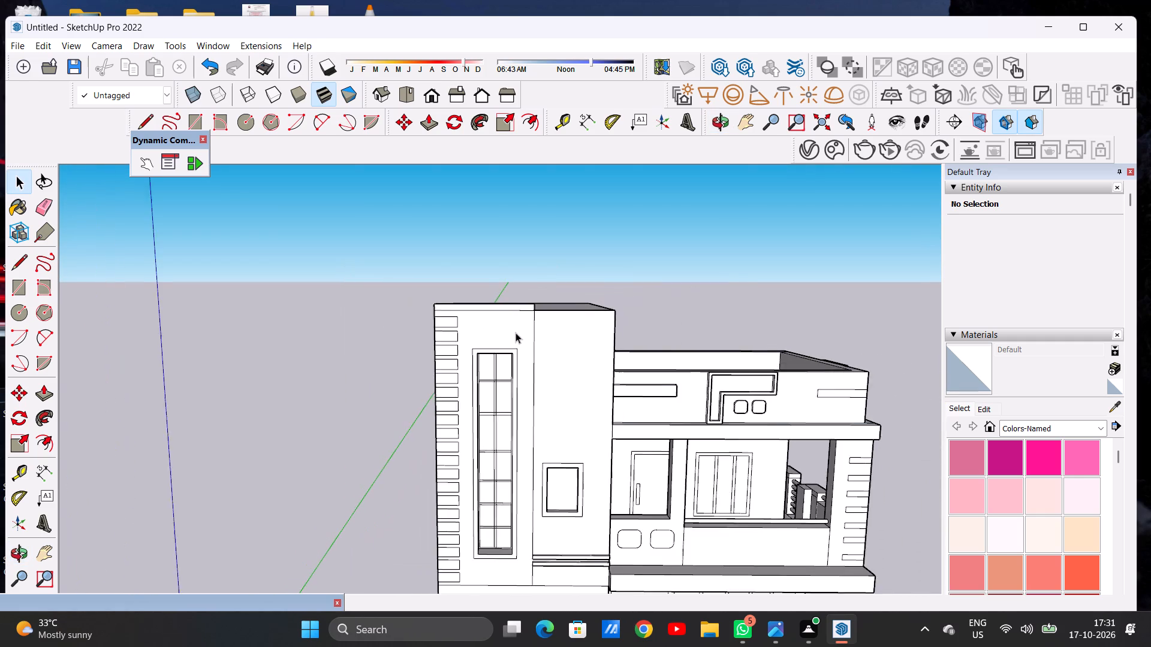
scroll(516, 332, "down", 1)
scroll(517, 333, "up", 1)
scroll(522, 338, "down", 1)
scroll(577, 396, "up", 4)
middle_click_drag(563, 413, 554, 368)
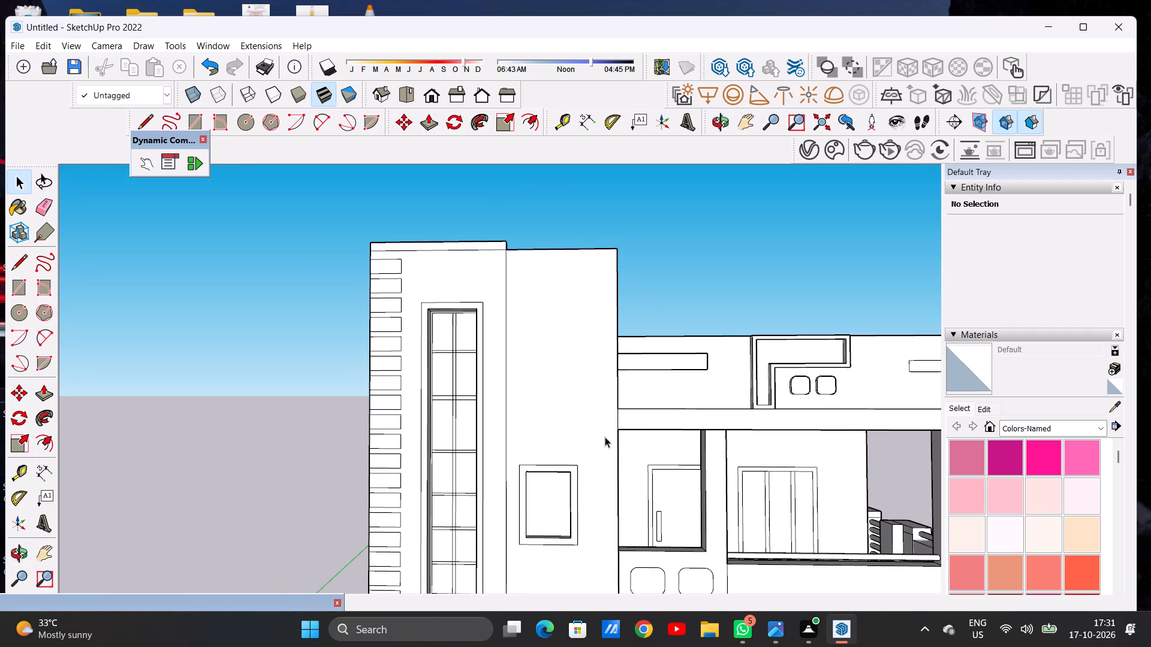
Draw a horizontal line across the tower front from the roof slab's top corner to the vertical dividing line.
scroll(611, 440, "up", 1)
key("l")
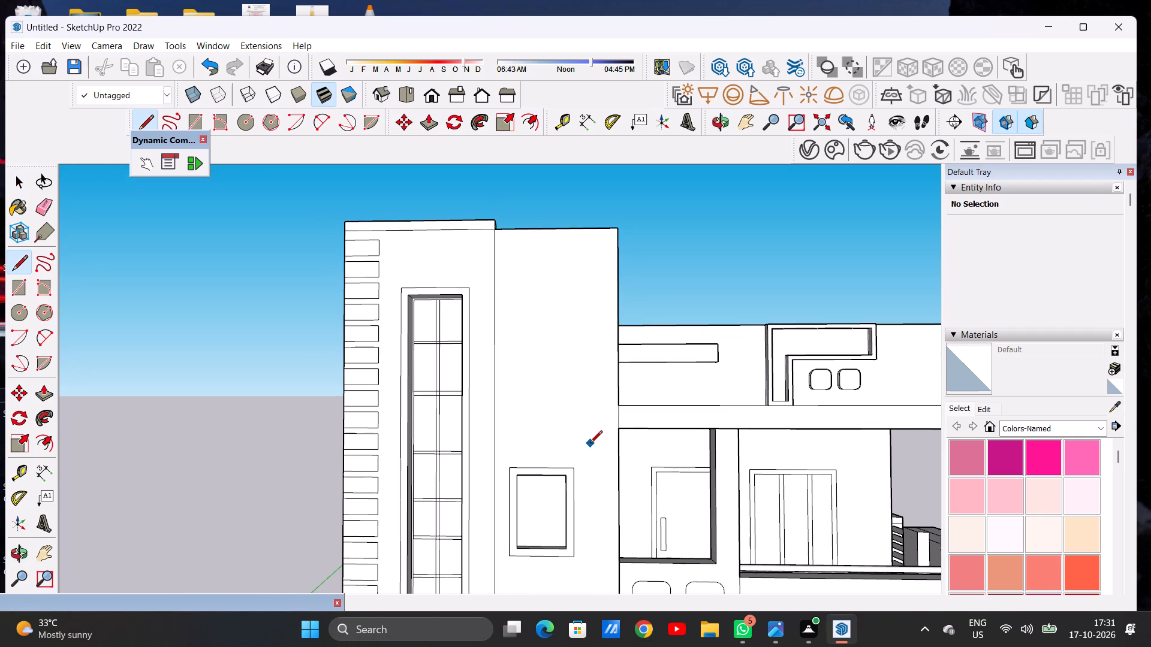
scroll(571, 415, "down", 5)
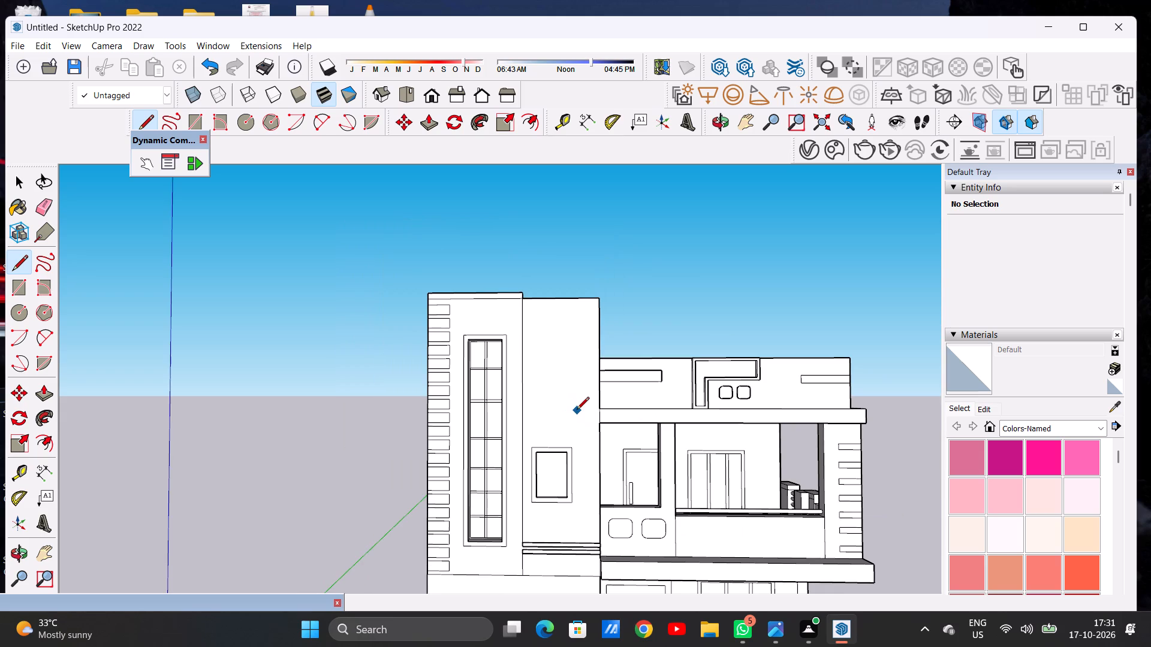
scroll(606, 412, "up", 6)
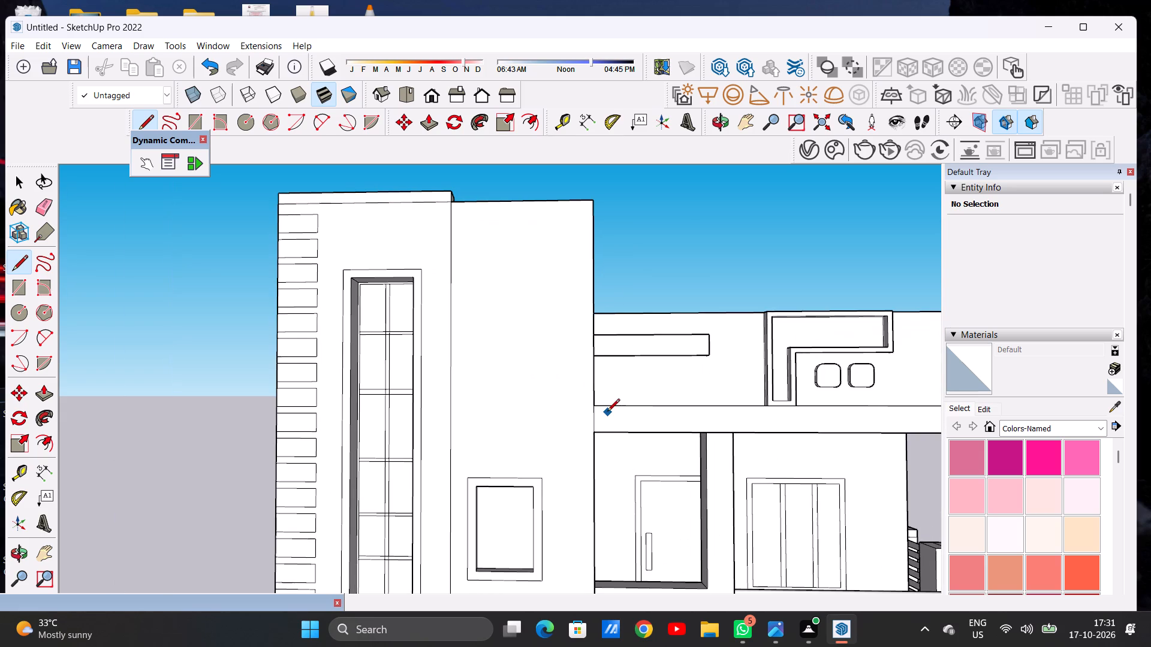
scroll(599, 410, "up", 5)
left_click(593, 404)
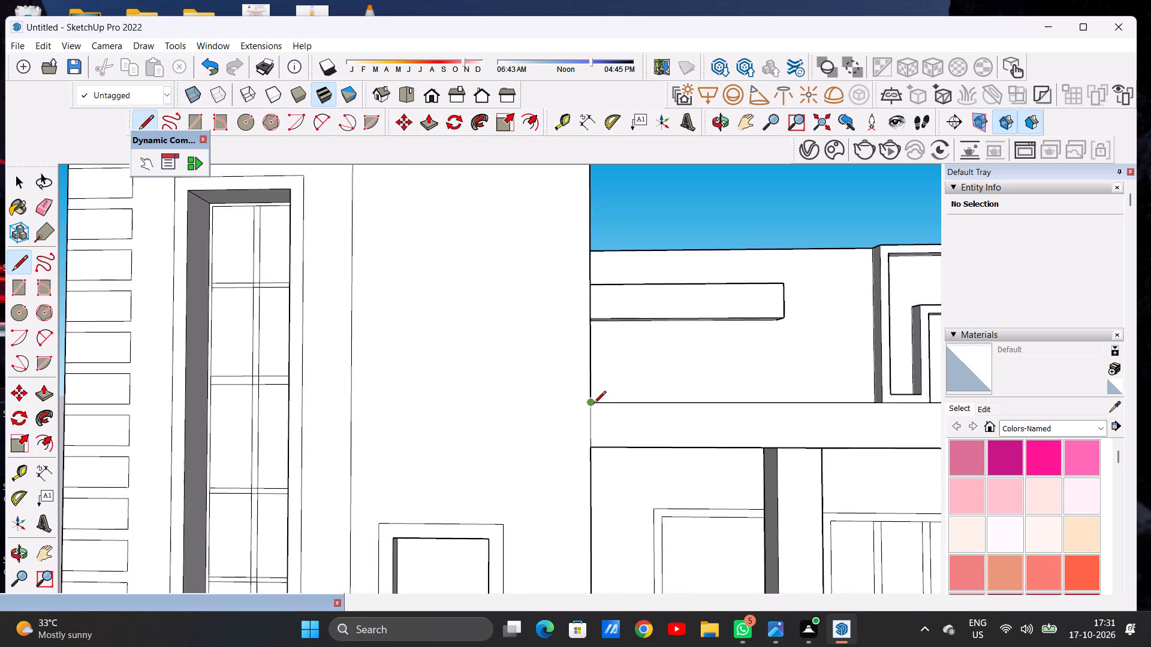
left_click(349, 406)
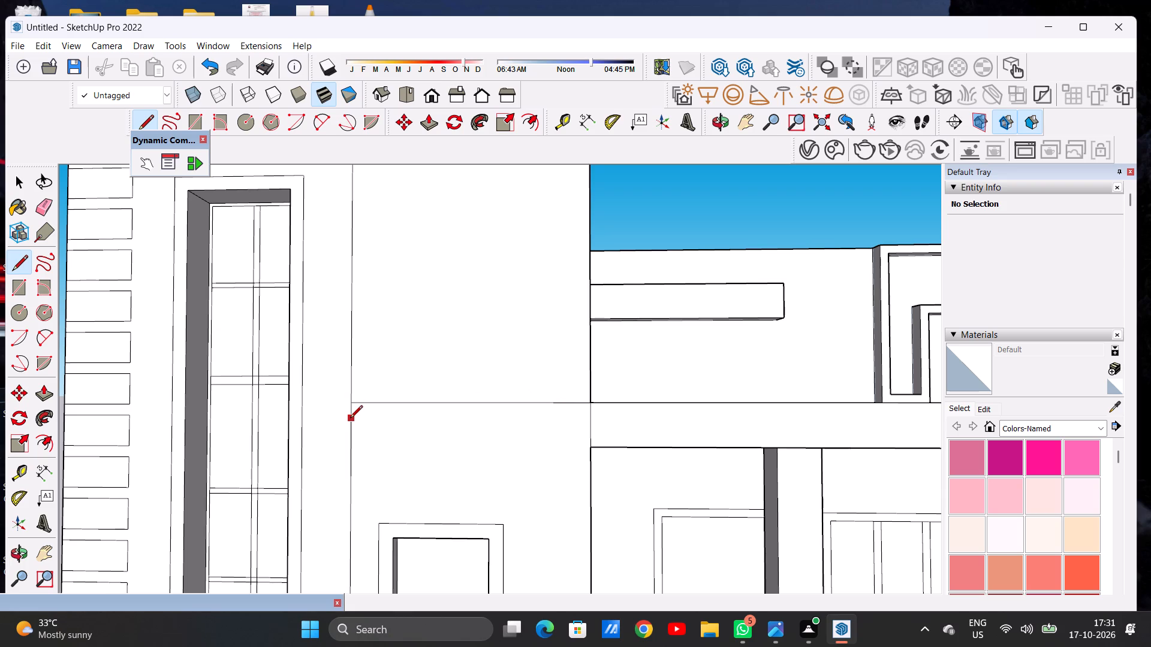
Draw a parallel line just below it, from the tower's dividing line along the roof slab's front fascia to its outer corner.
left_click(350, 419)
scroll(514, 421, "down", 9)
scroll(522, 414, "up", 1)
scroll(659, 430, "down", 6)
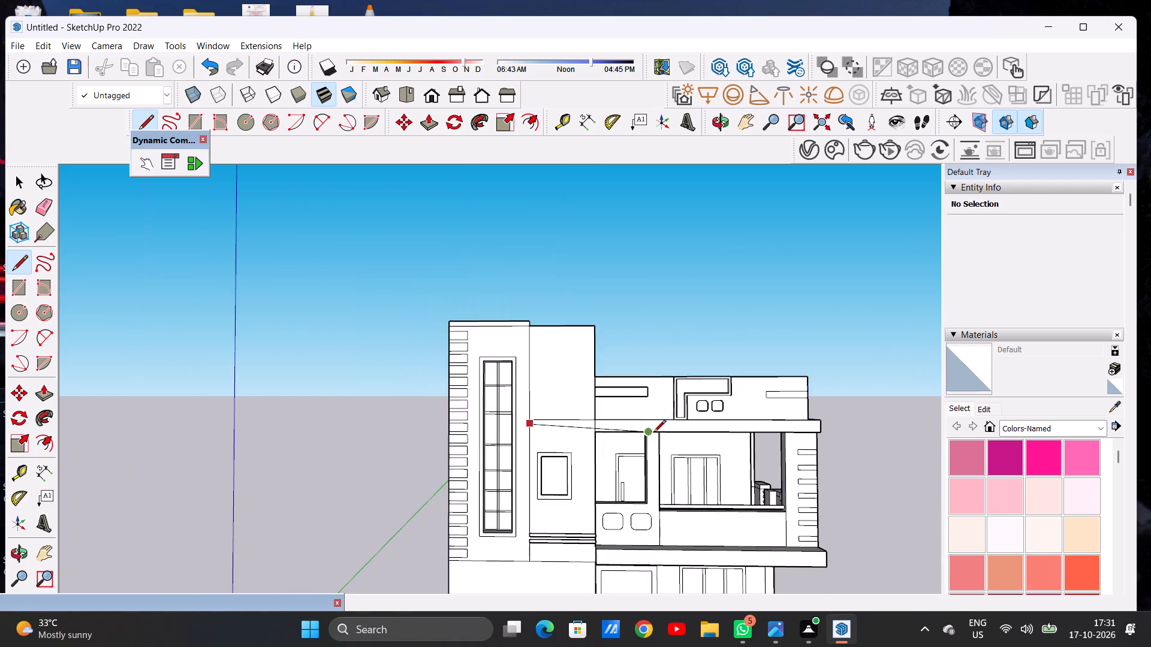
scroll(653, 433, "down", 3)
scroll(784, 428, "up", 18)
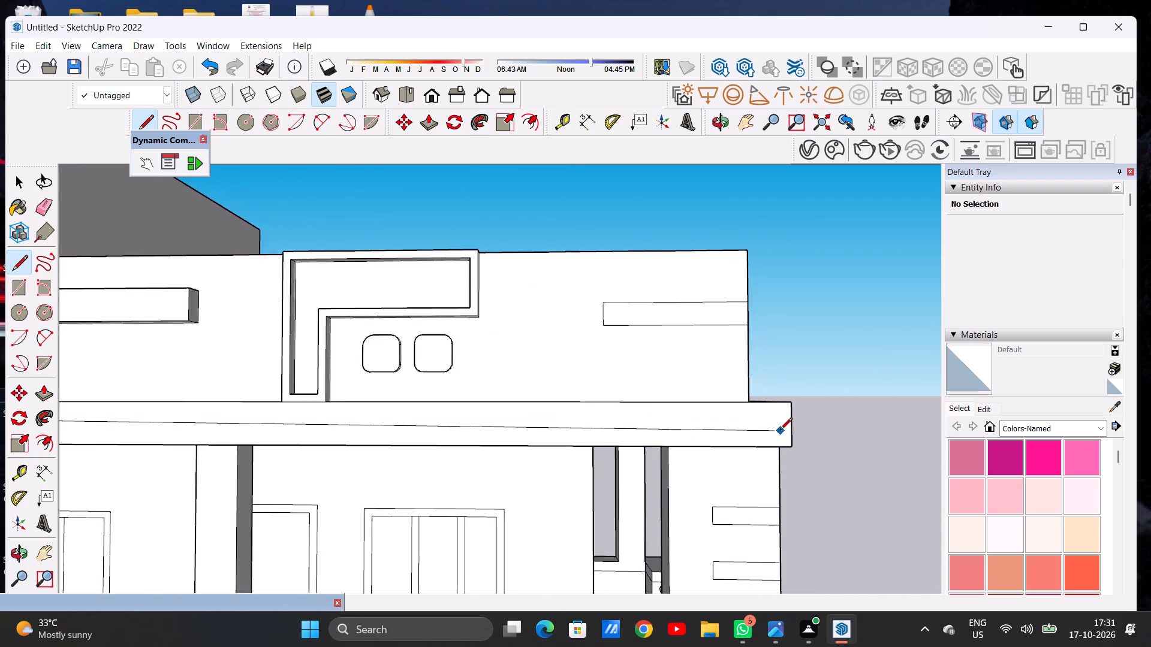
left_click(795, 418)
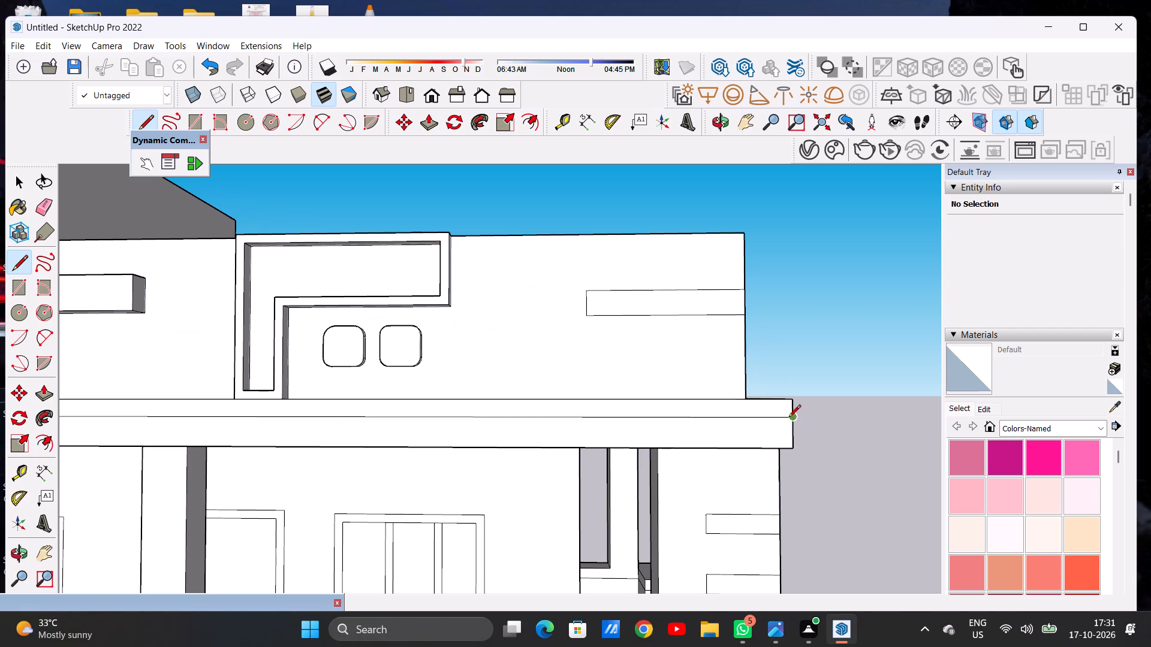
Continue the fascia line around the corner along the roof slab's side face to its far edge.
scroll(784, 418, "down", 13)
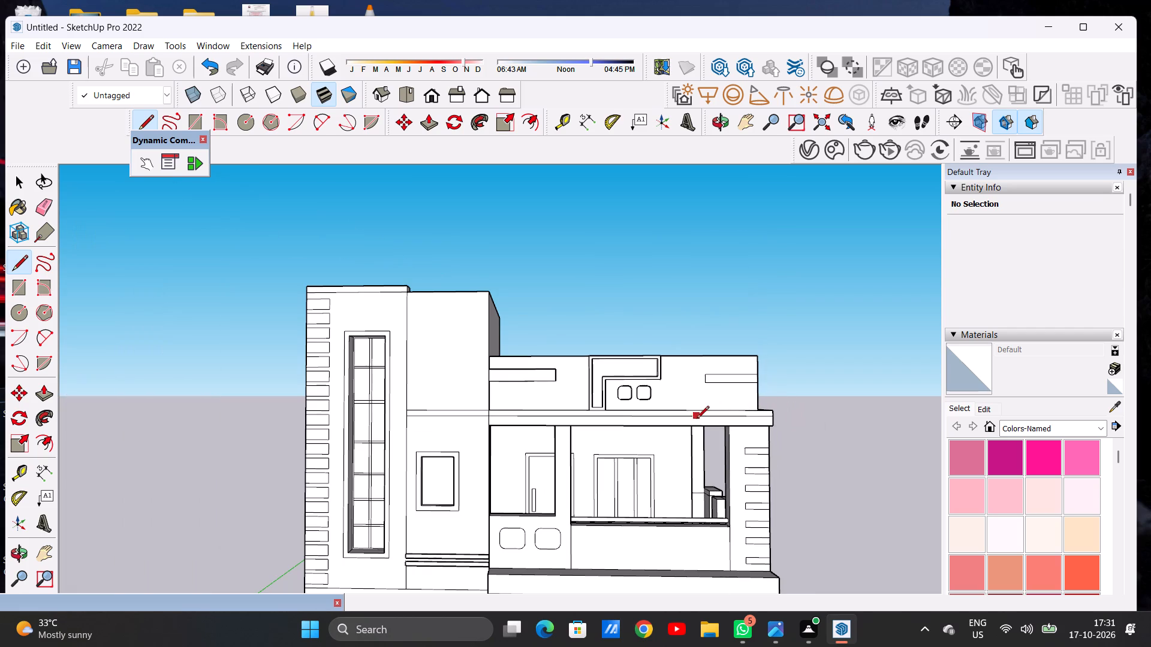
middle_click_drag(801, 418, 531, 436)
scroll(645, 453, "up", 6)
left_click(593, 446)
scroll(701, 438, "down", 9)
scroll(643, 449, "up", 2)
scroll(643, 450, "down", 4)
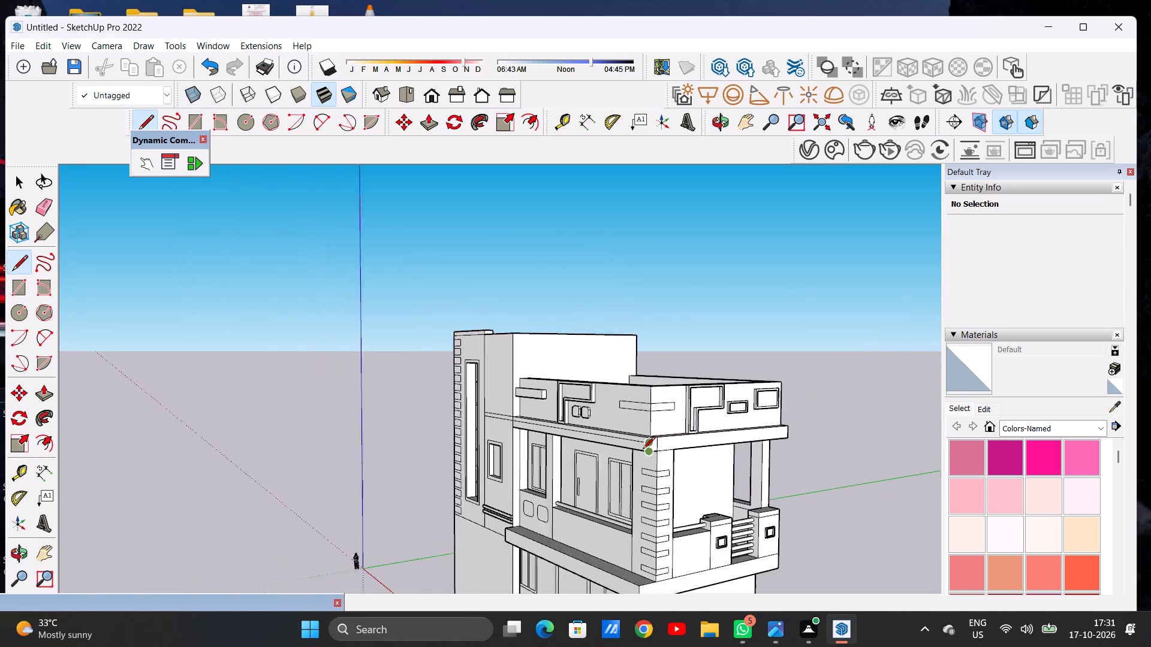
scroll(643, 450, "down", 2)
scroll(763, 431, "up", 17)
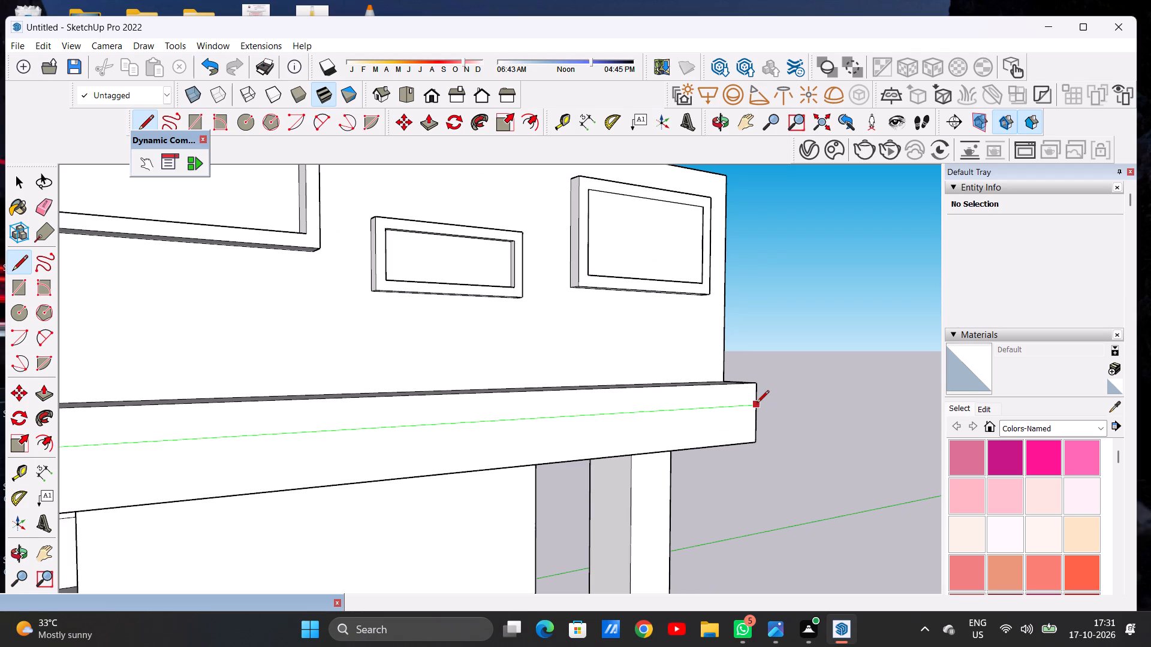
left_click(755, 406)
key("space")
Examine the fascia line along the side and front of the roof slab within the whole elevation.
scroll(677, 367, "down", 4)
scroll(677, 367, "up", 1)
scroll(677, 367, "down", 8)
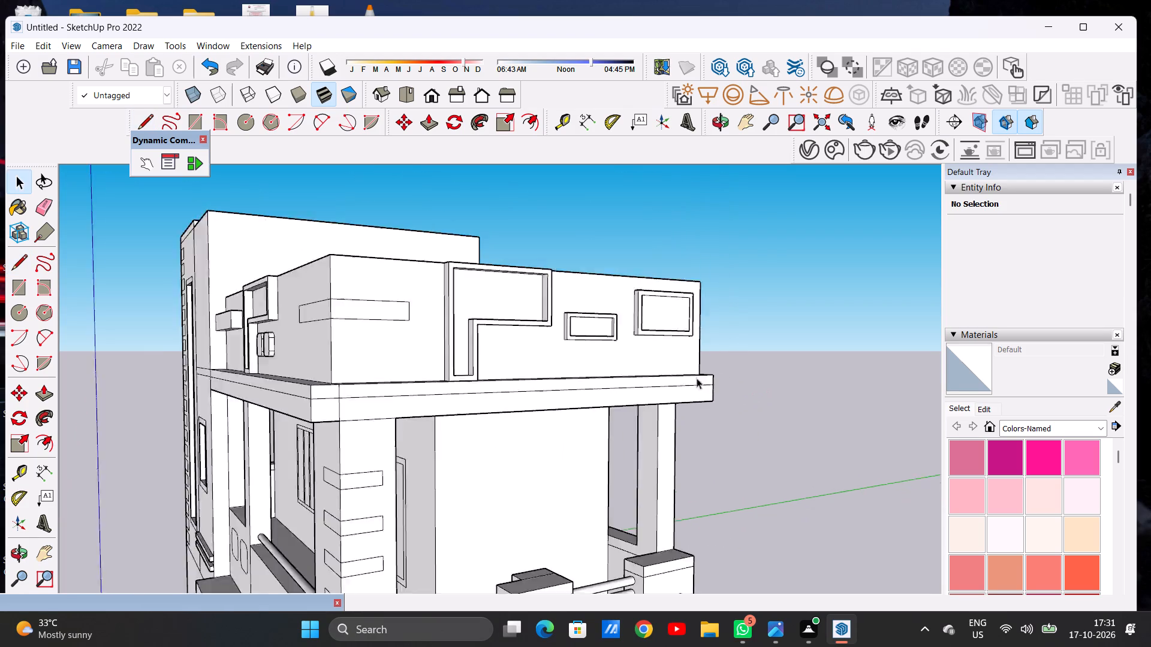
scroll(697, 378, "down", 9)
middle_click_drag(503, 388, 759, 392)
scroll(538, 446, "down", 4)
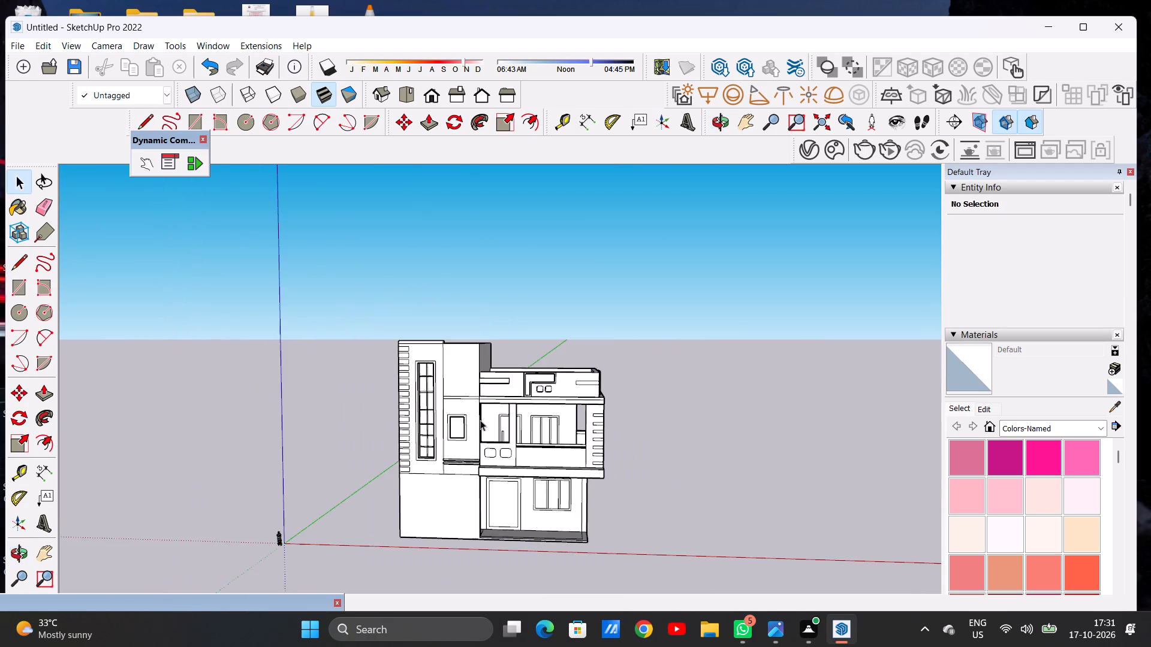
scroll(464, 411, "up", 7)
middle_click_drag(451, 391, 474, 390)
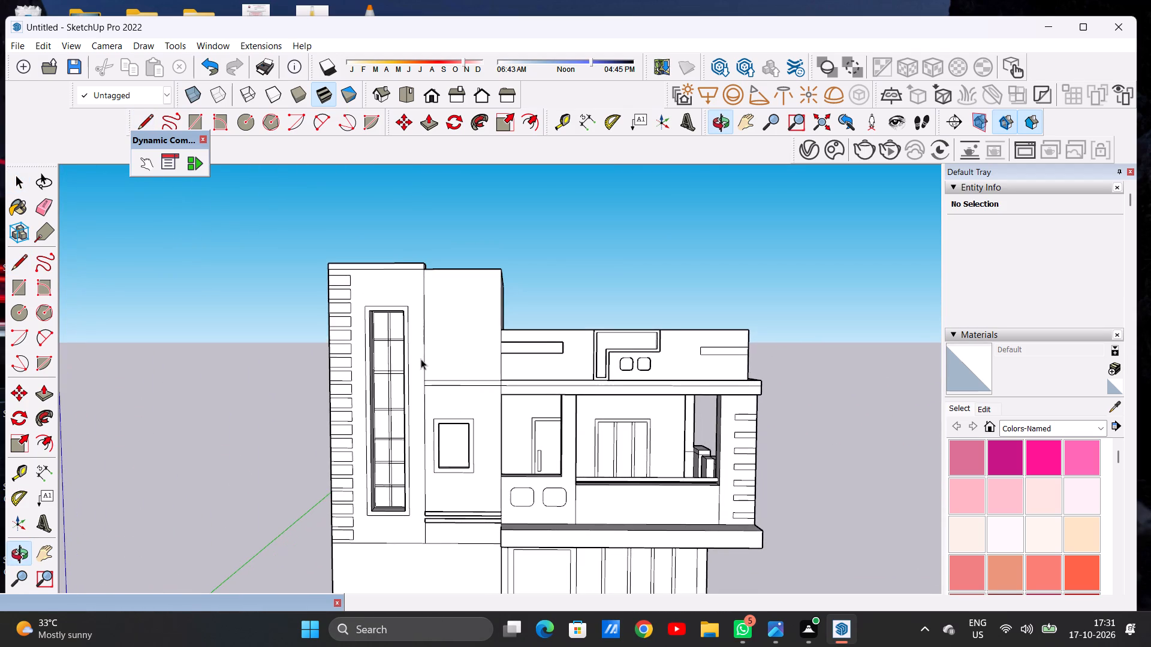
middle_click_drag(423, 359, 455, 359)
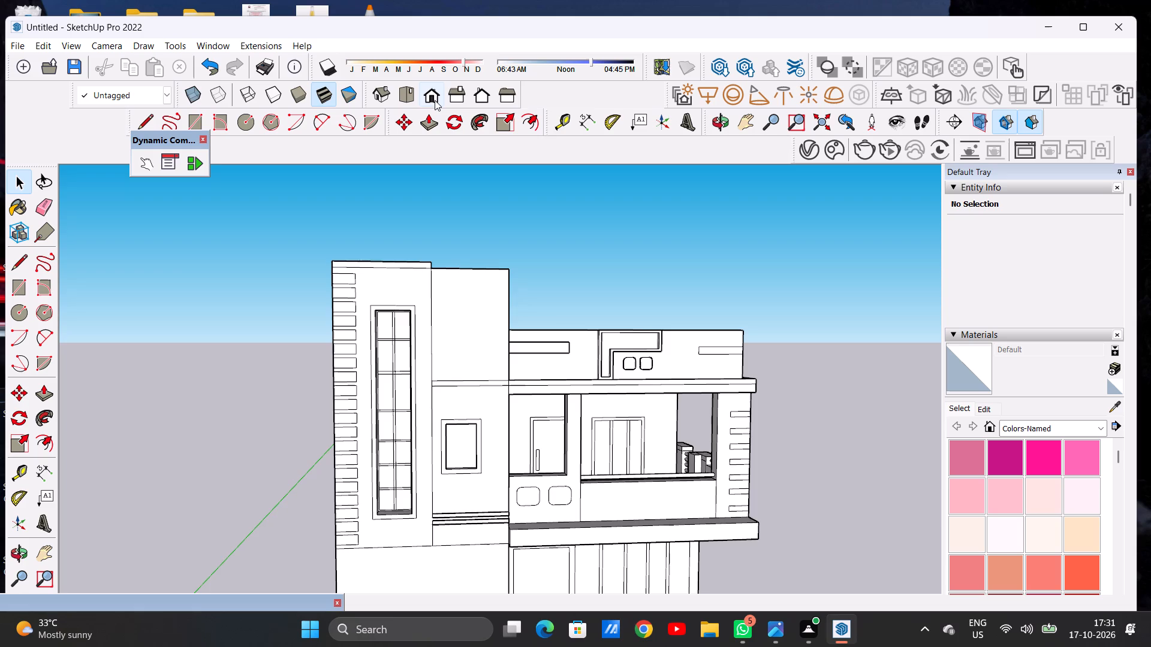
Draw a vertical line beside the tower's dividing line, from the roof edge down to the upper band line, forming a narrow strip.
left_click(435, 100)
scroll(581, 370, "down", 5)
scroll(475, 291, "up", 7)
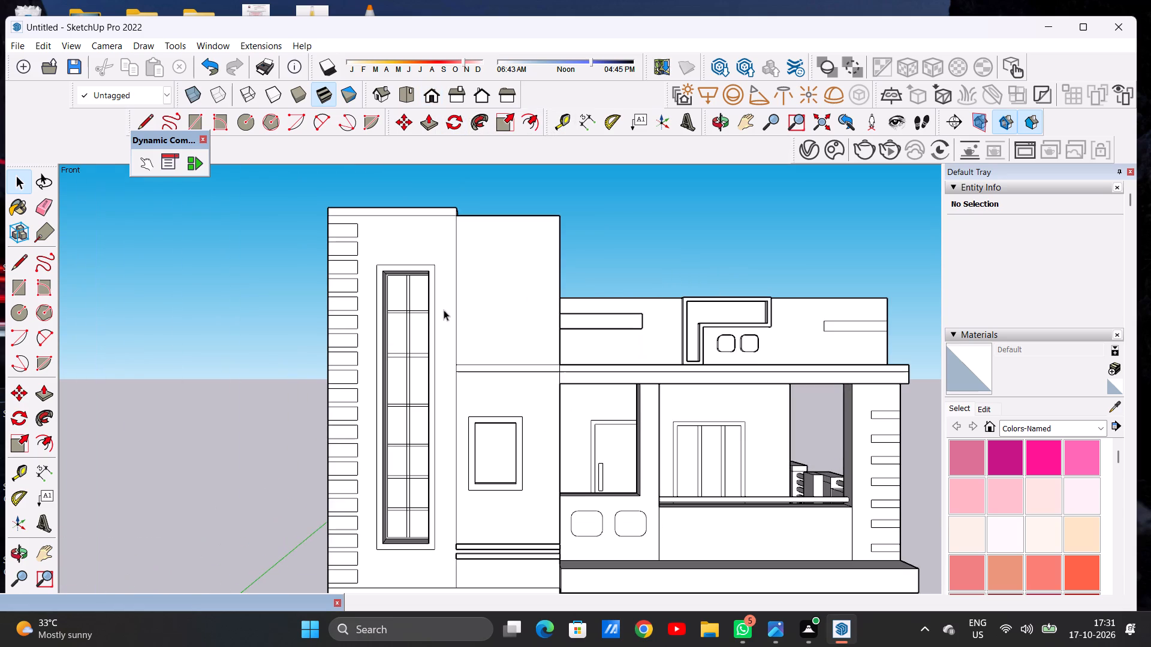
scroll(444, 310, "up", 1)
key("l")
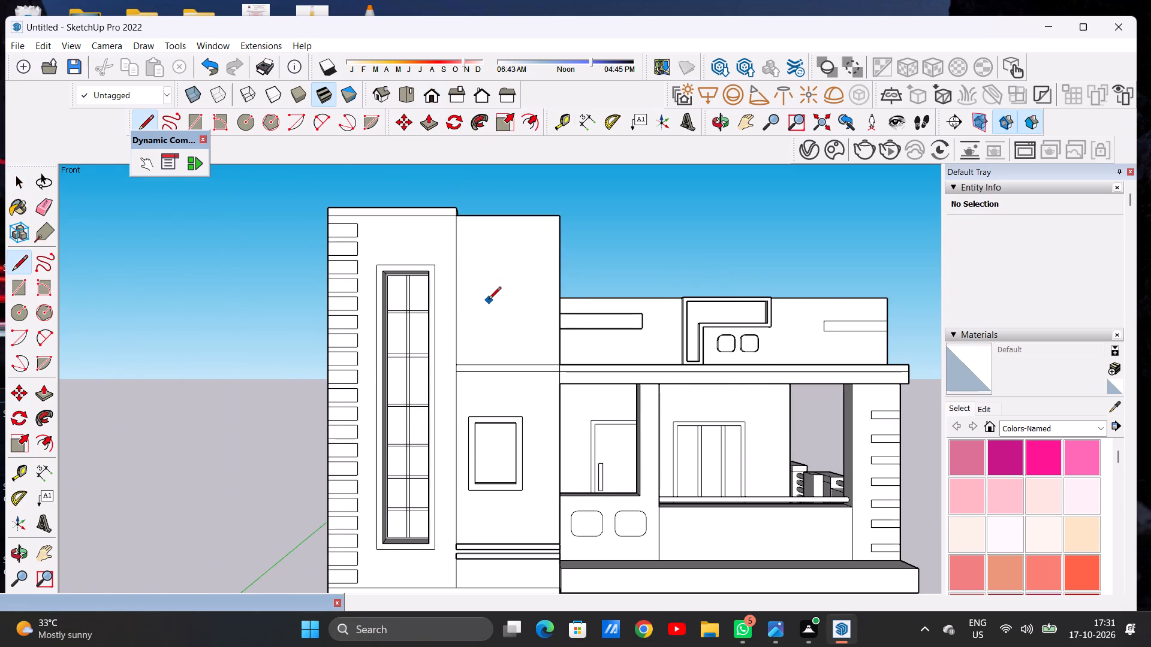
scroll(489, 300, "up", 2)
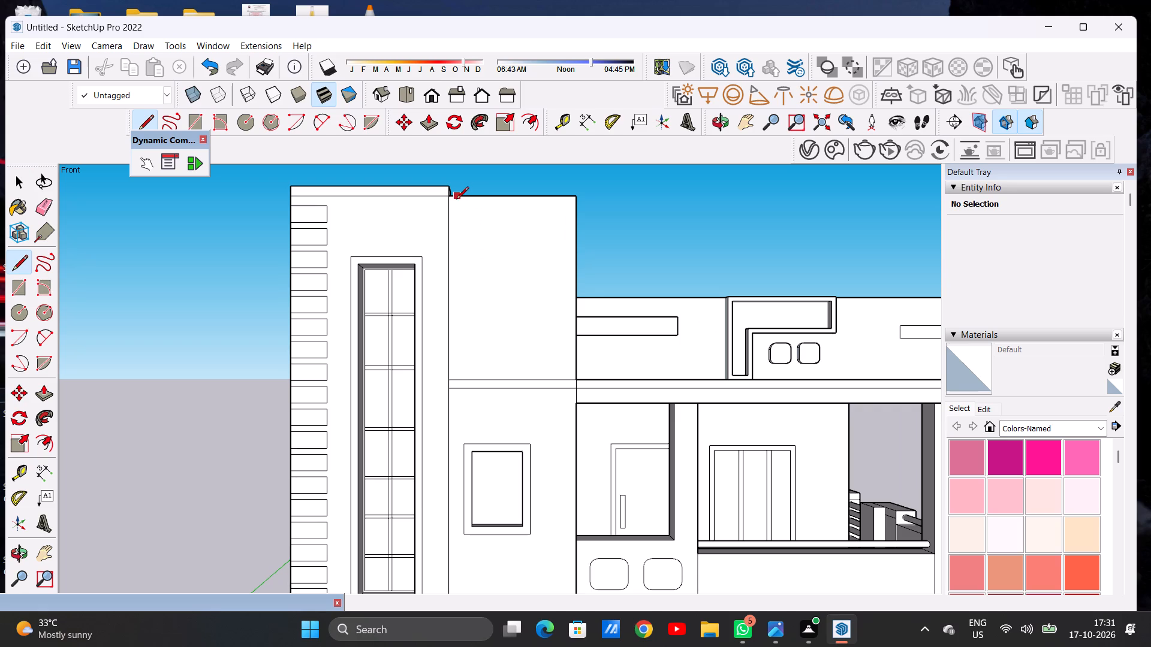
left_click(459, 197)
left_click(459, 377)
key("space")
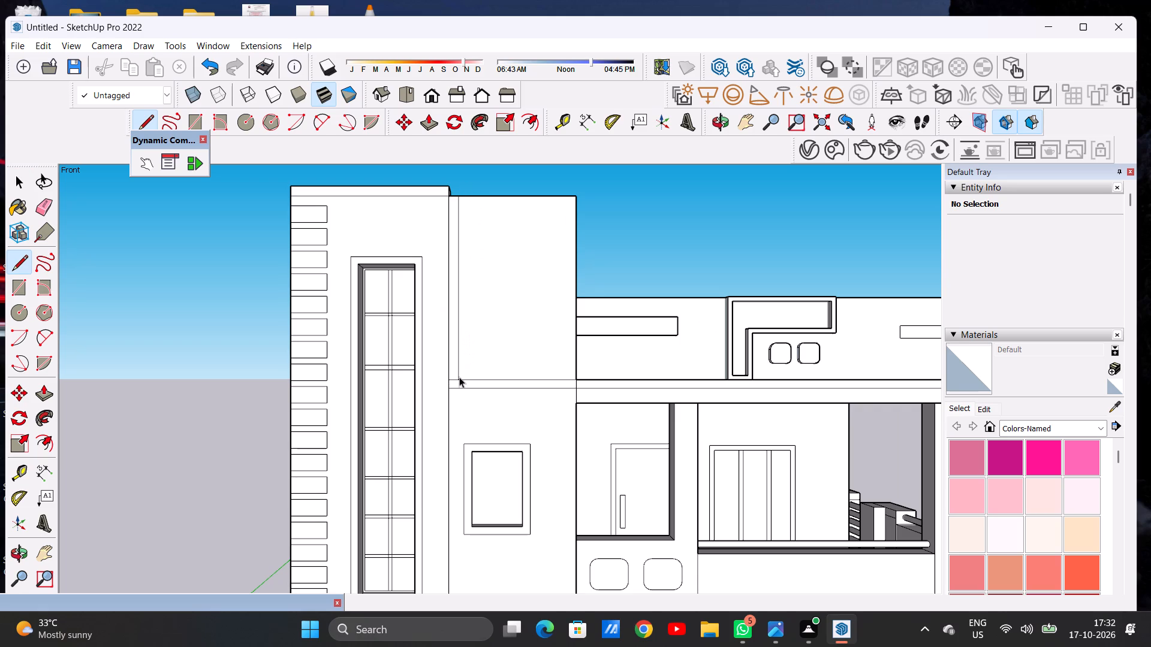
Copy the narrow vertical strip four times across the upper tower face, leaving small gaps between the strips.
double_click(451, 365)
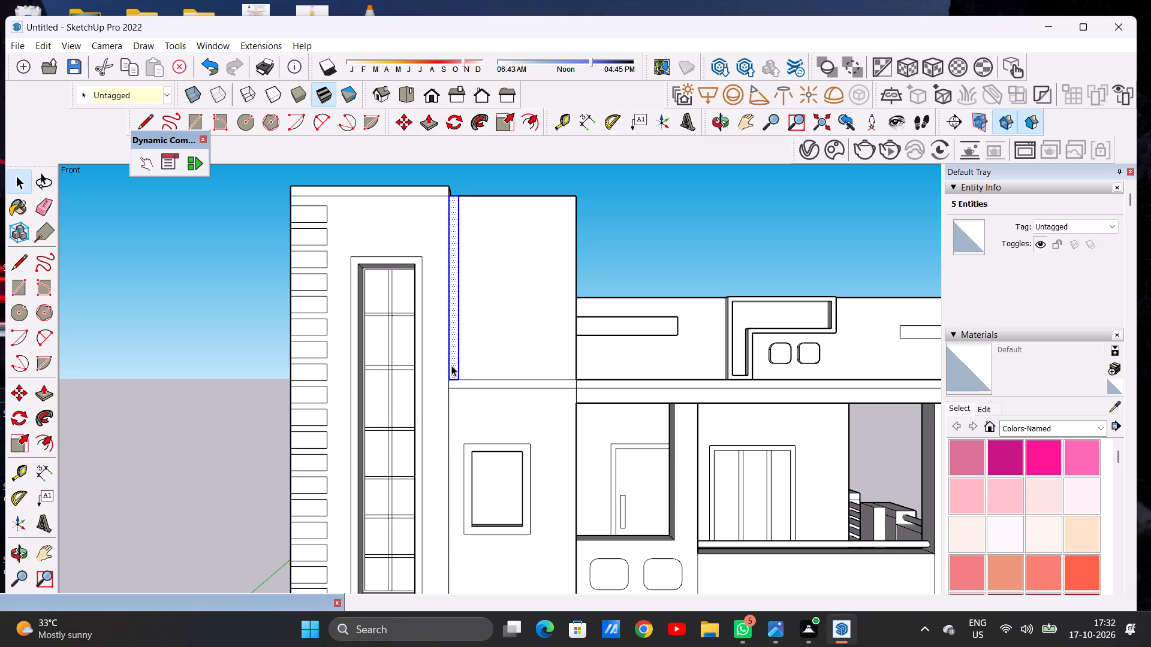
key("m")
left_click(460, 376)
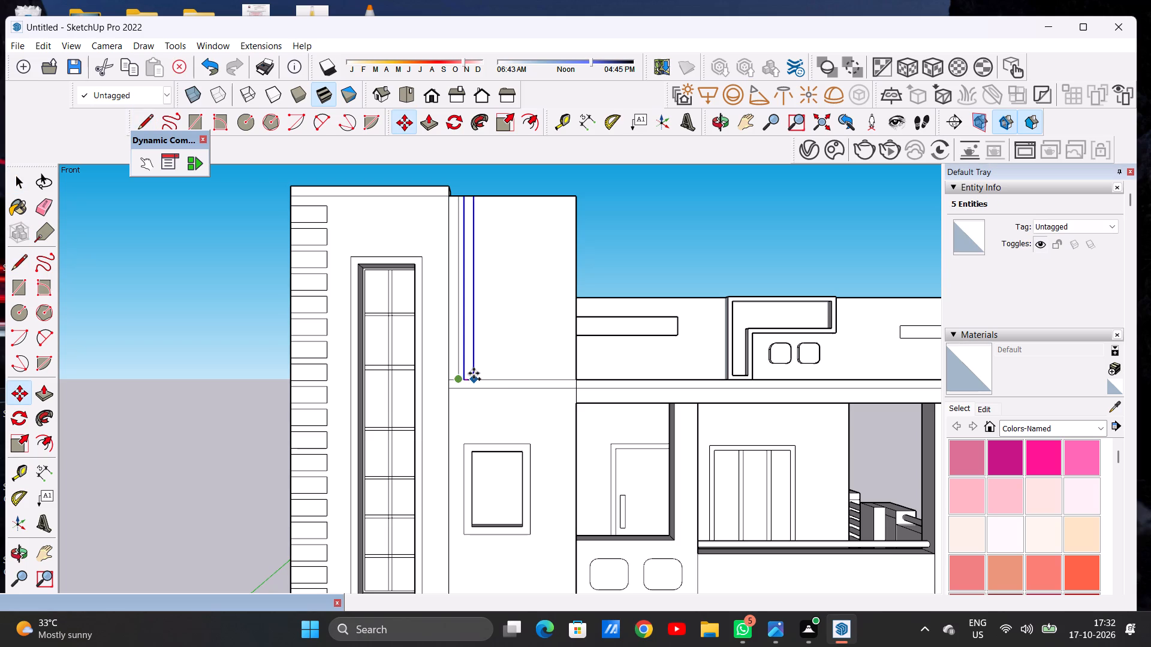
left_click(474, 373)
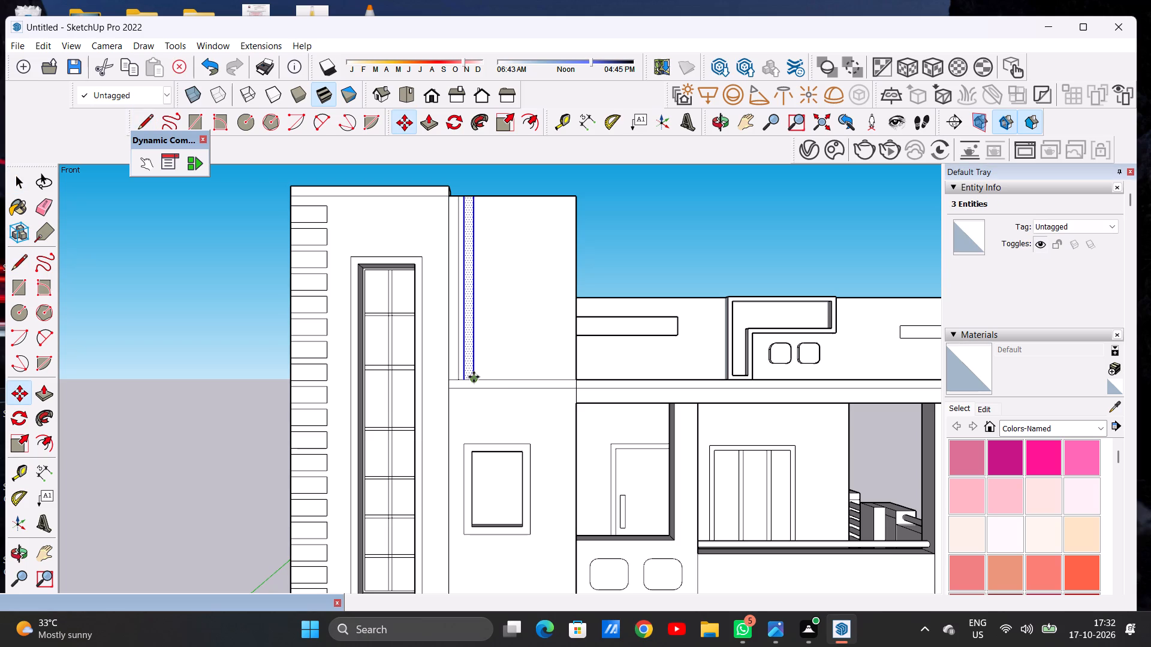
left_click(474, 377)
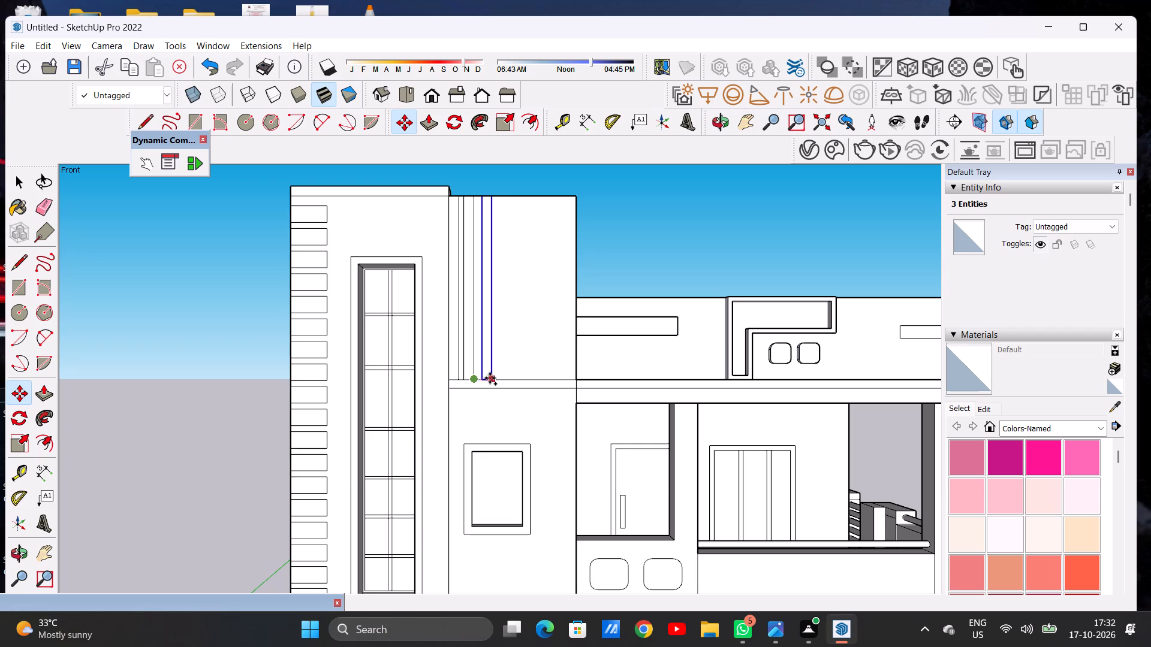
left_click(490, 377)
left_click(490, 377)
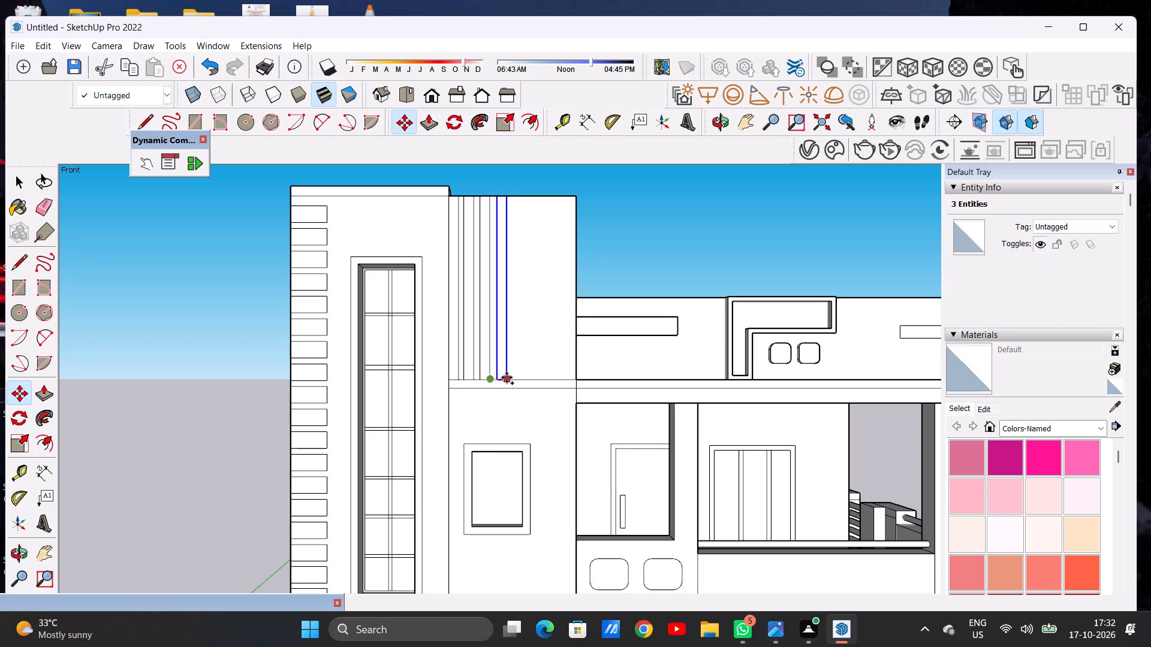
left_click(507, 377)
left_click(507, 377)
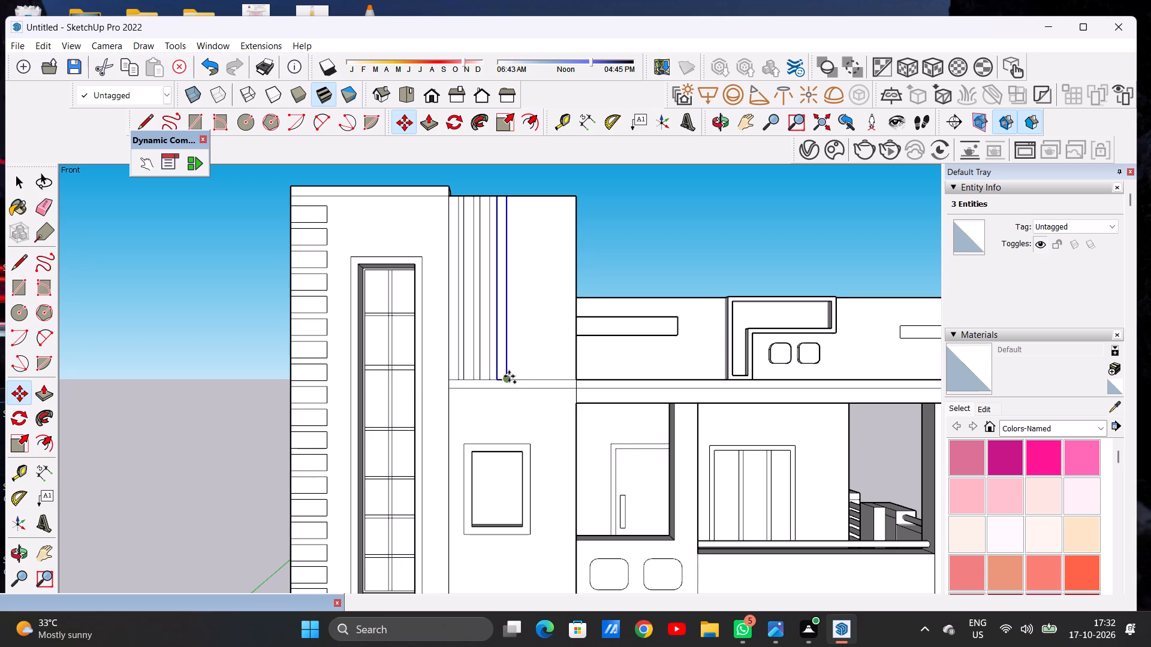
left_click(522, 376)
Add four more spaced copies of the vertical strip, ending with the last one flush against the tower's corner beside the parapet.
left_click(522, 376)
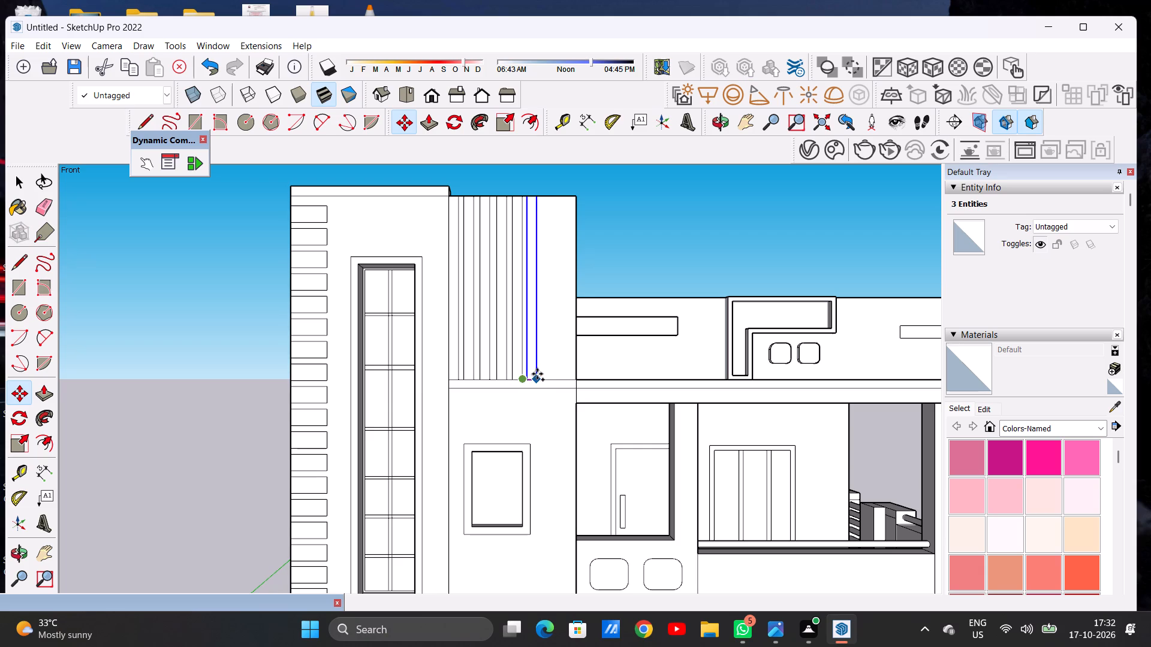
left_click(537, 374)
left_click(537, 374)
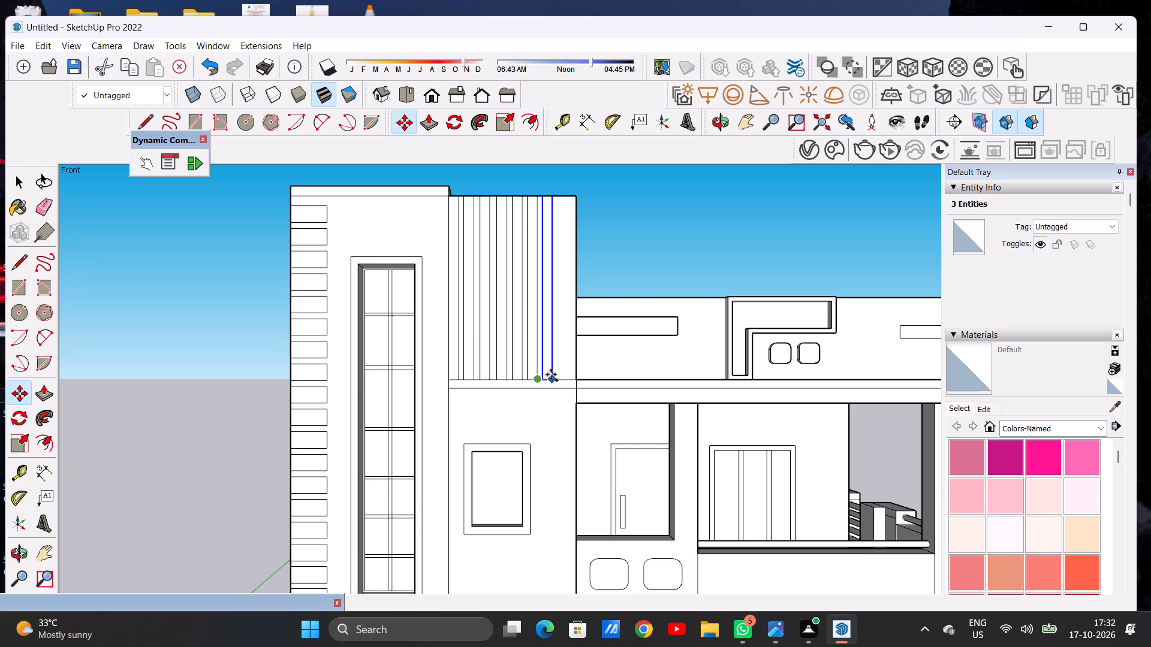
left_click(552, 374)
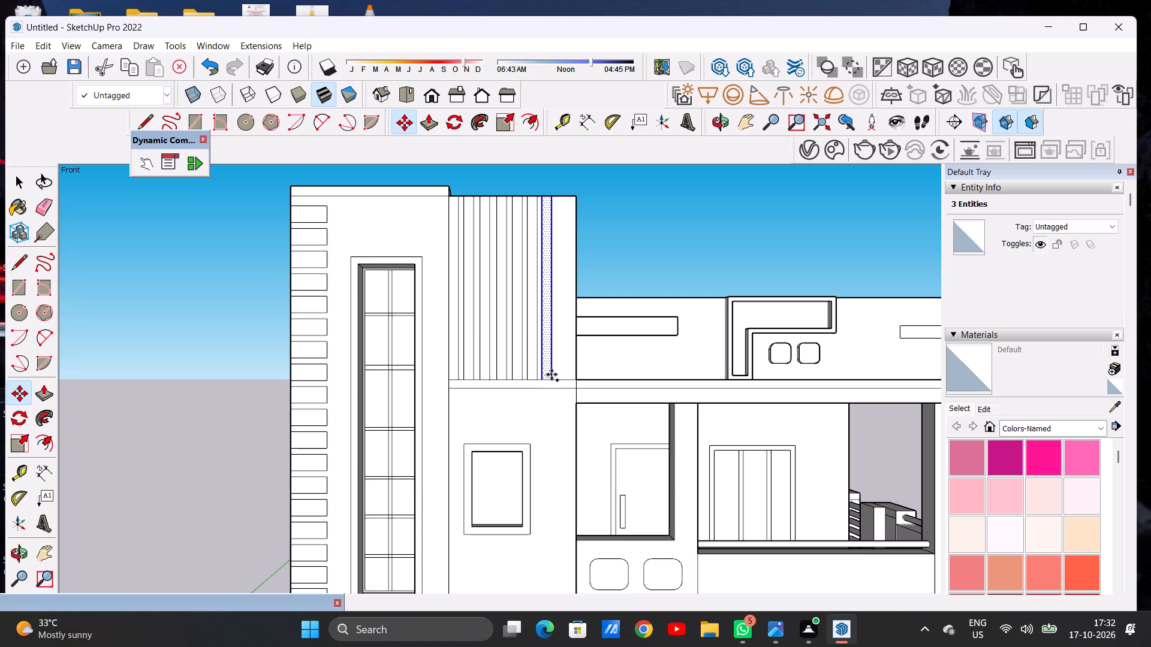
left_click(552, 374)
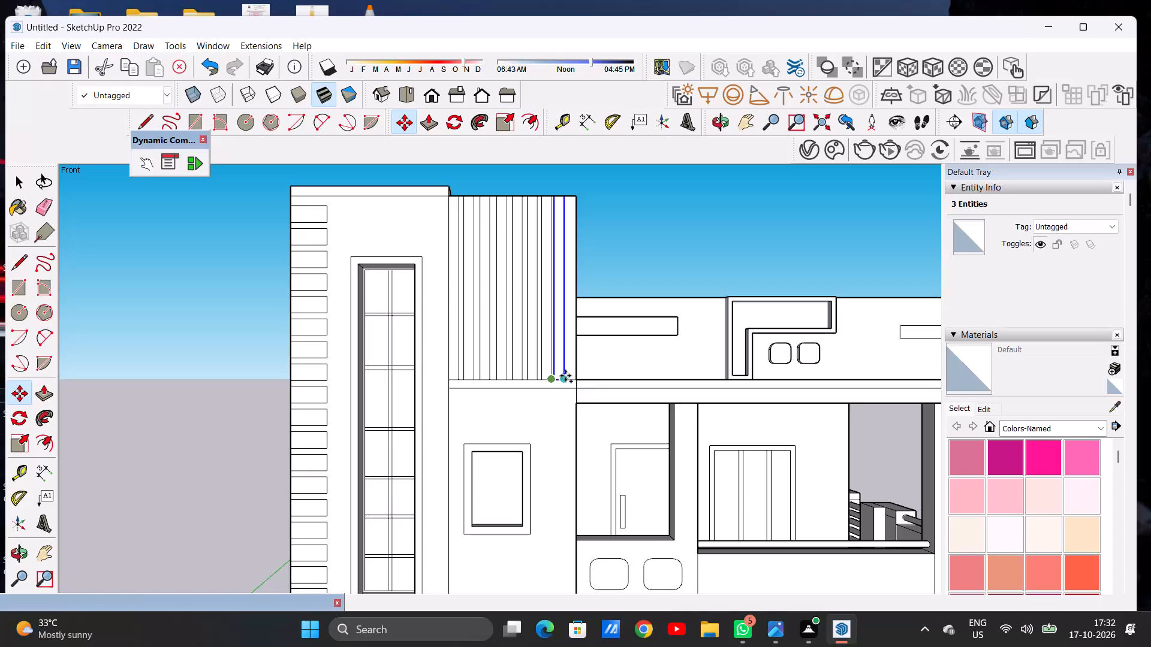
left_click(565, 376)
left_click(565, 378)
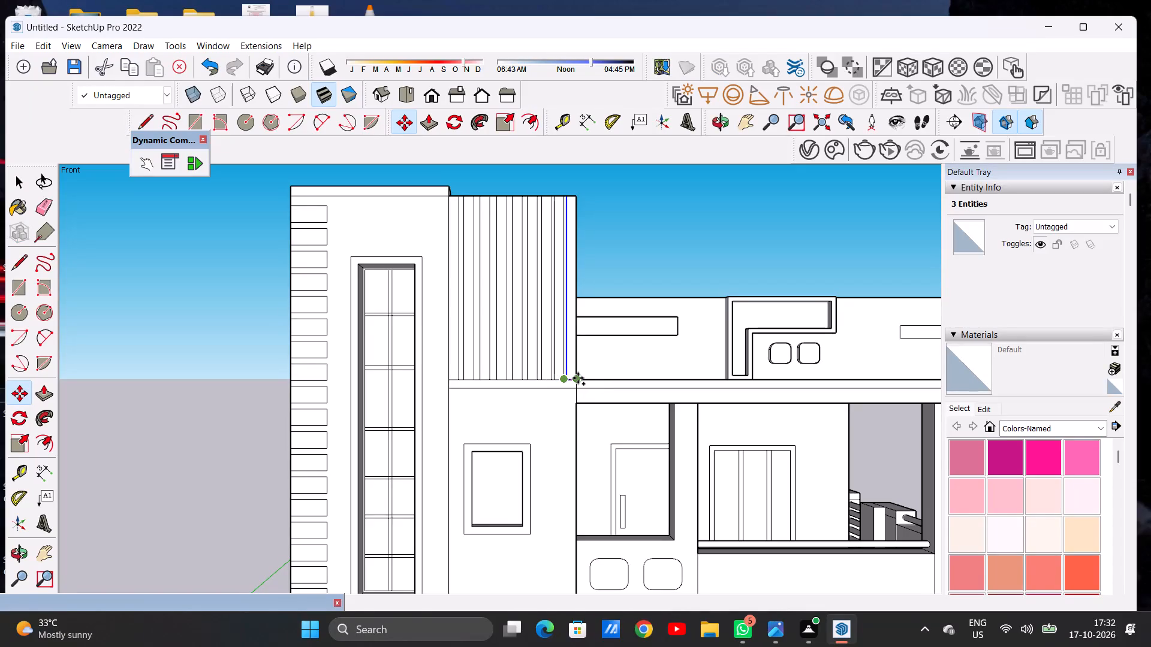
left_click(578, 378)
key("space")
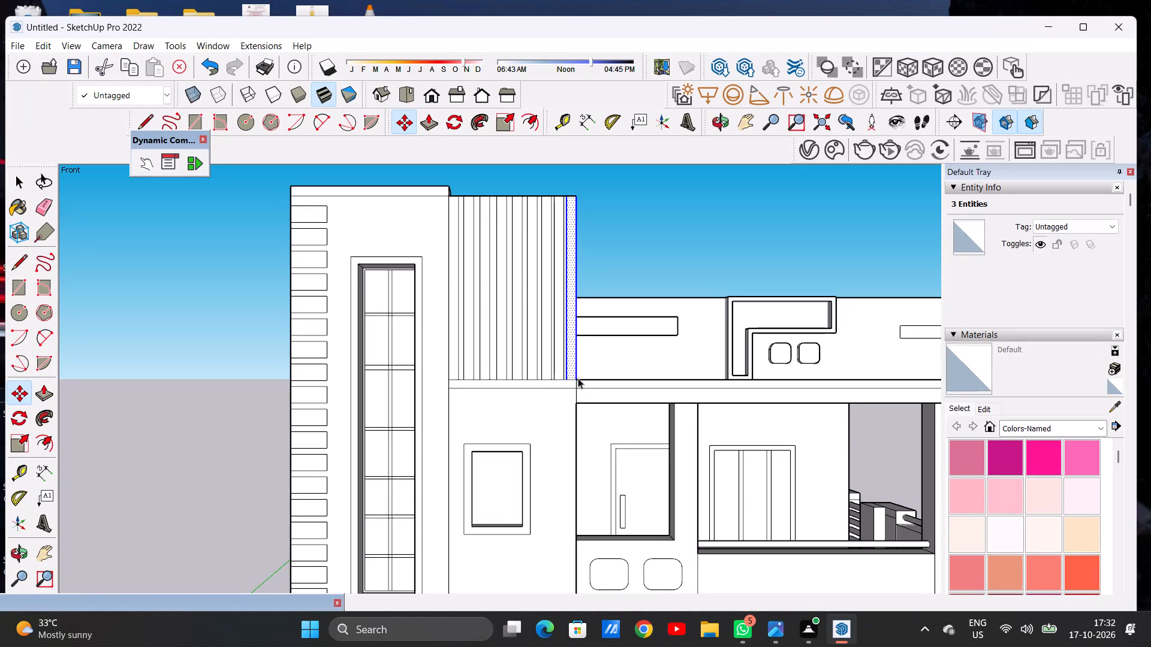
left_click(612, 244)
middle_click_drag(570, 256, 406, 289)
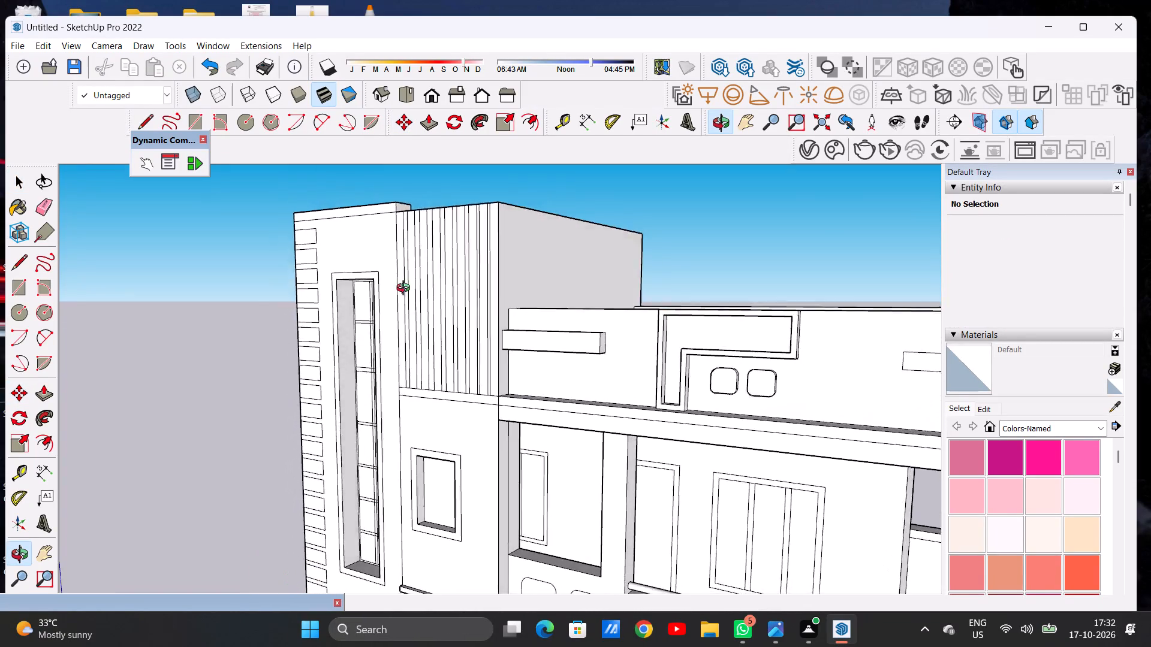
Push/Pull the first four vertical strips beside the tower's dividing line outward from the upper tower face, all to the same depth.
middle_click_drag(406, 289, 370, 309)
scroll(466, 290, "up", 13)
middle_click_drag(481, 312, 544, 313)
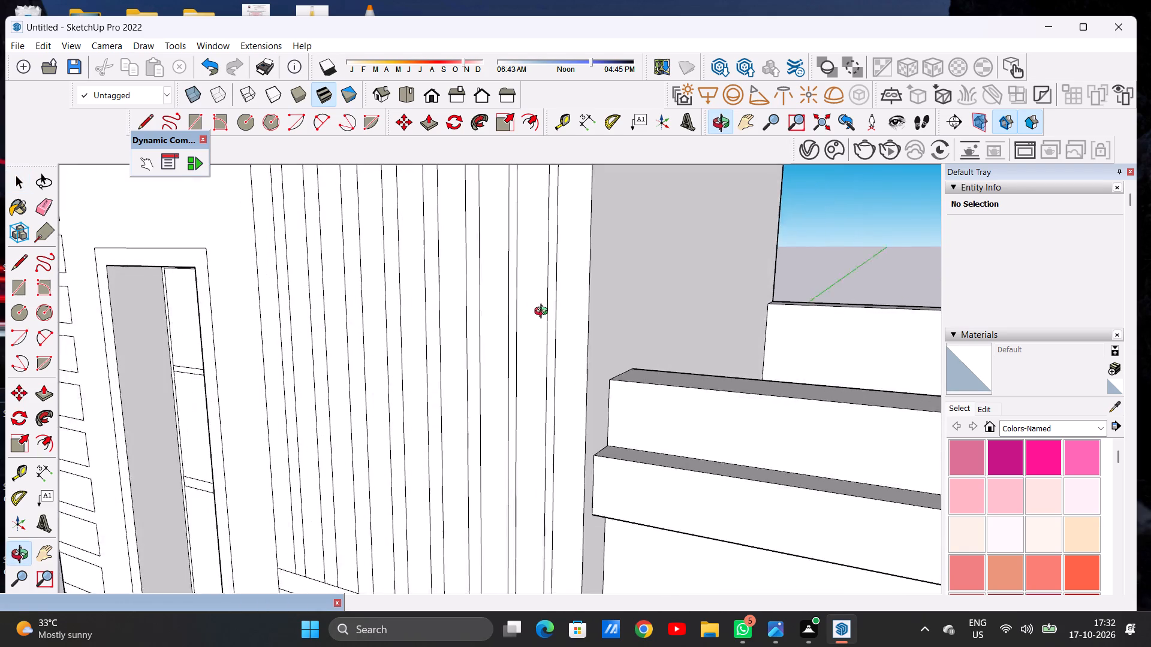
middle_click_drag(544, 313, 589, 315)
scroll(552, 319, "down", 20)
scroll(552, 319, "down", 1)
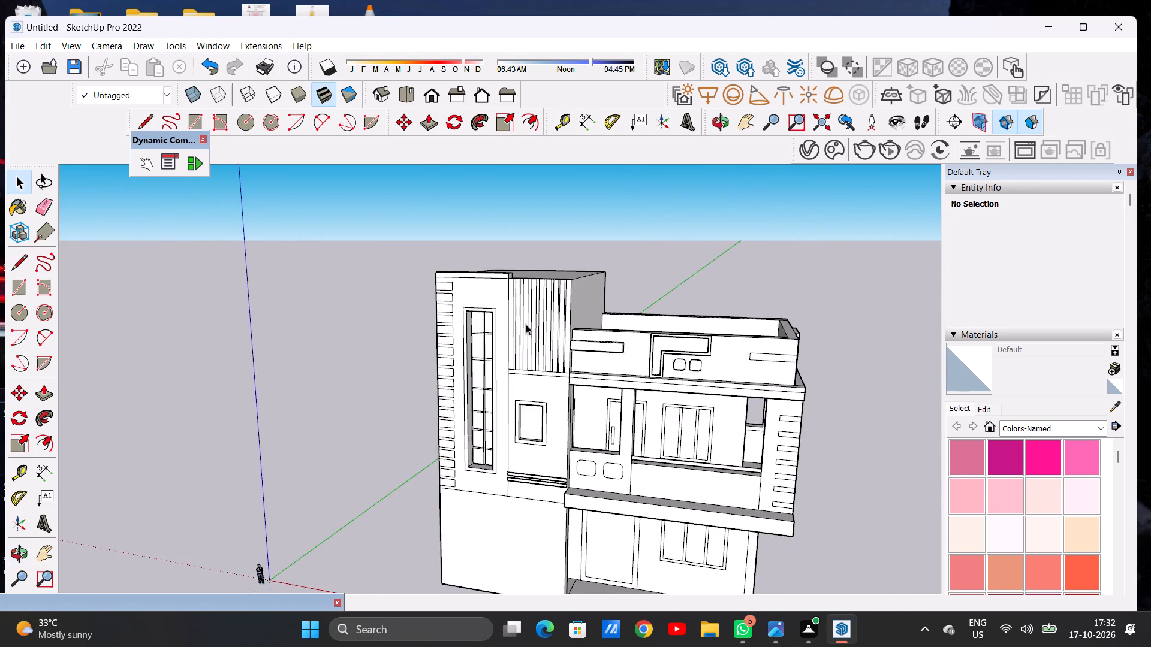
middle_click_drag(537, 324, 466, 336)
scroll(538, 283, "up", 7)
middle_click_drag(557, 301, 495, 407)
scroll(508, 314, "up", 12)
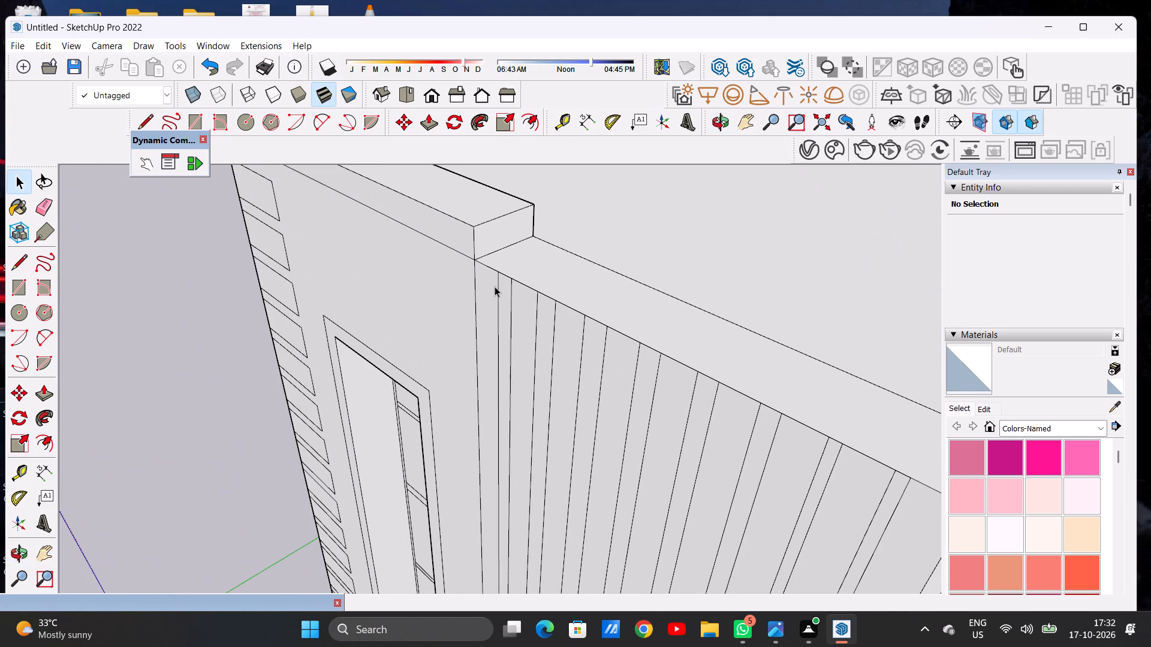
key("p")
scroll(485, 276, "up", 4)
left_click(487, 278)
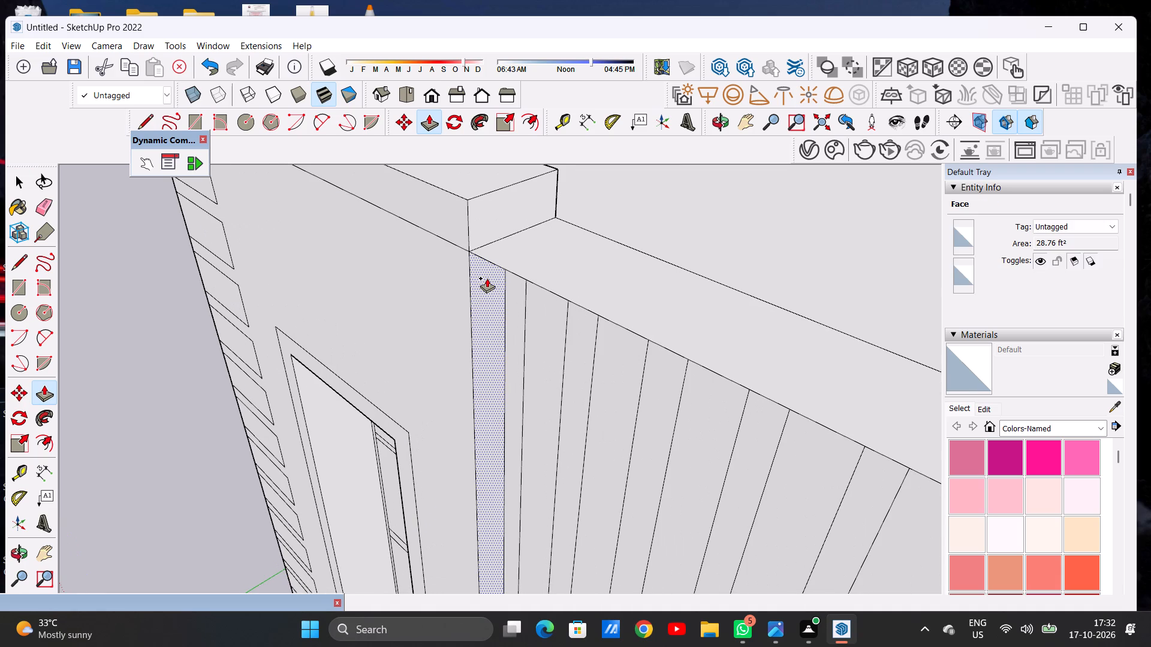
left_click(470, 297)
left_click(543, 292)
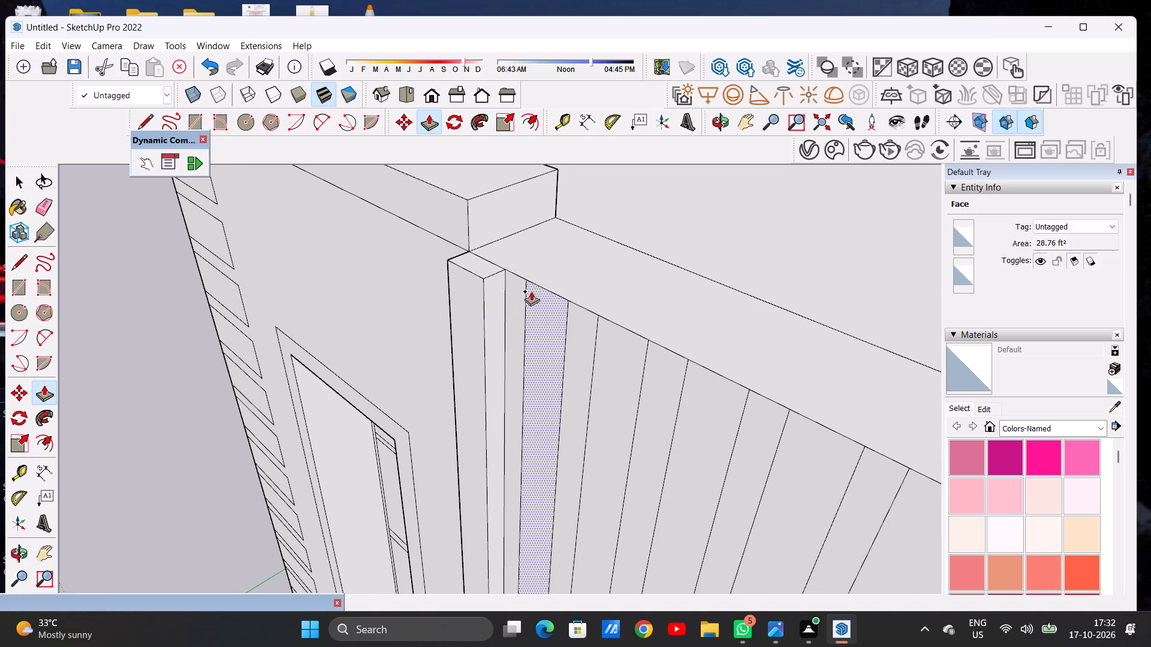
left_click(482, 277)
left_click(610, 332)
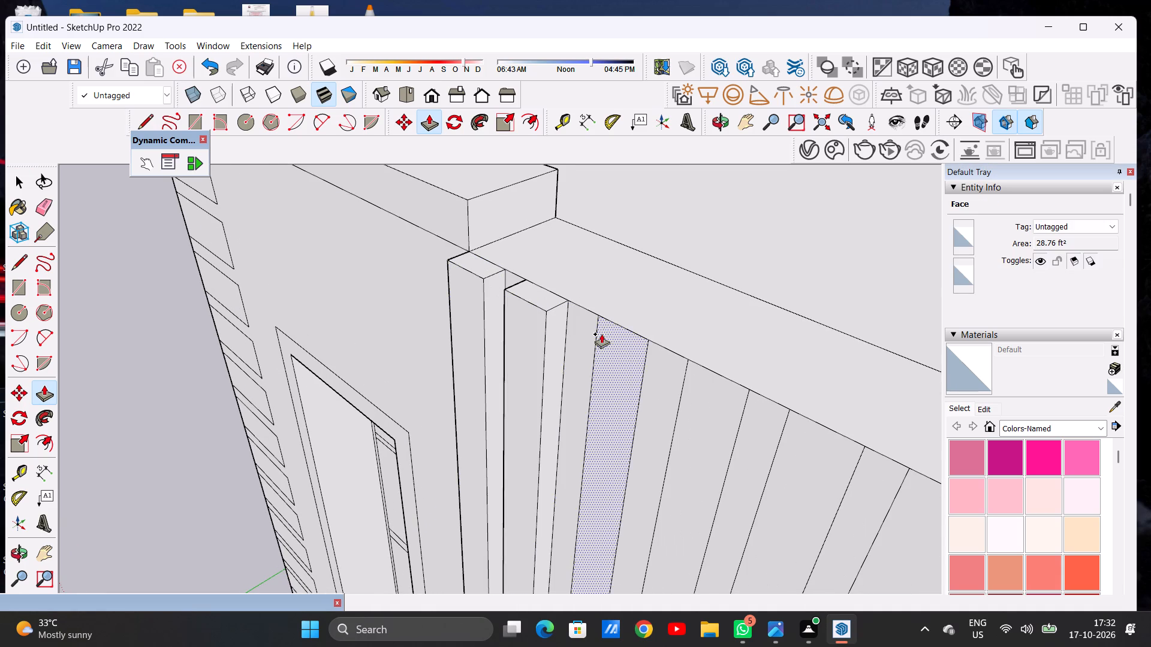
left_click(547, 311)
left_click(692, 376)
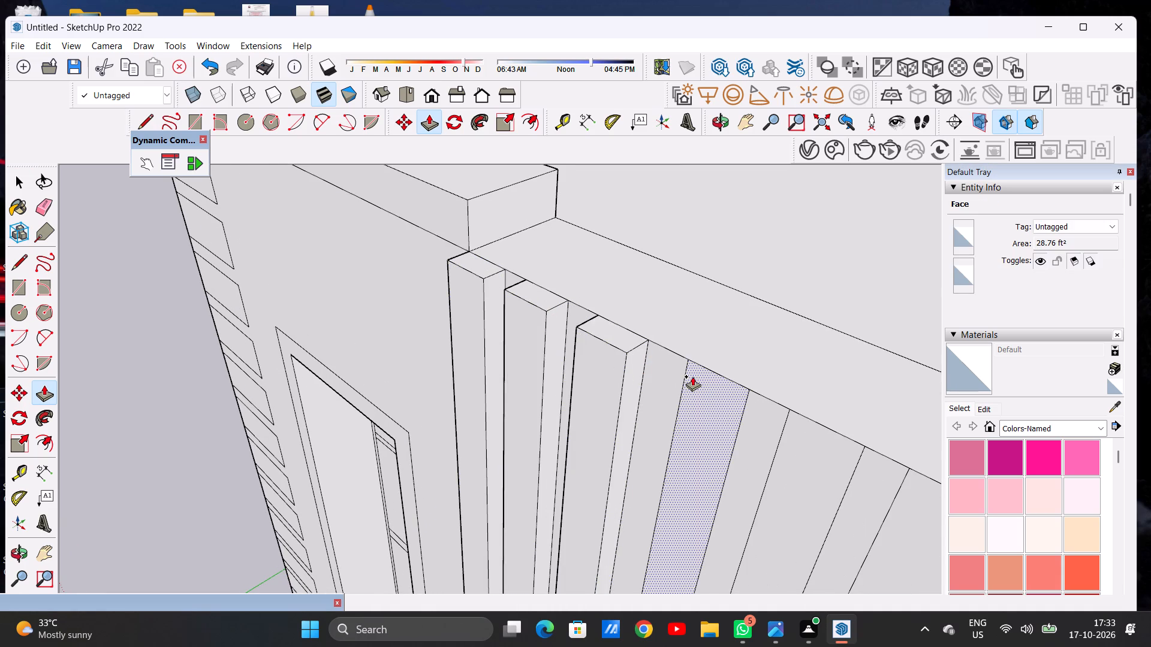
left_click(630, 353)
key("space")
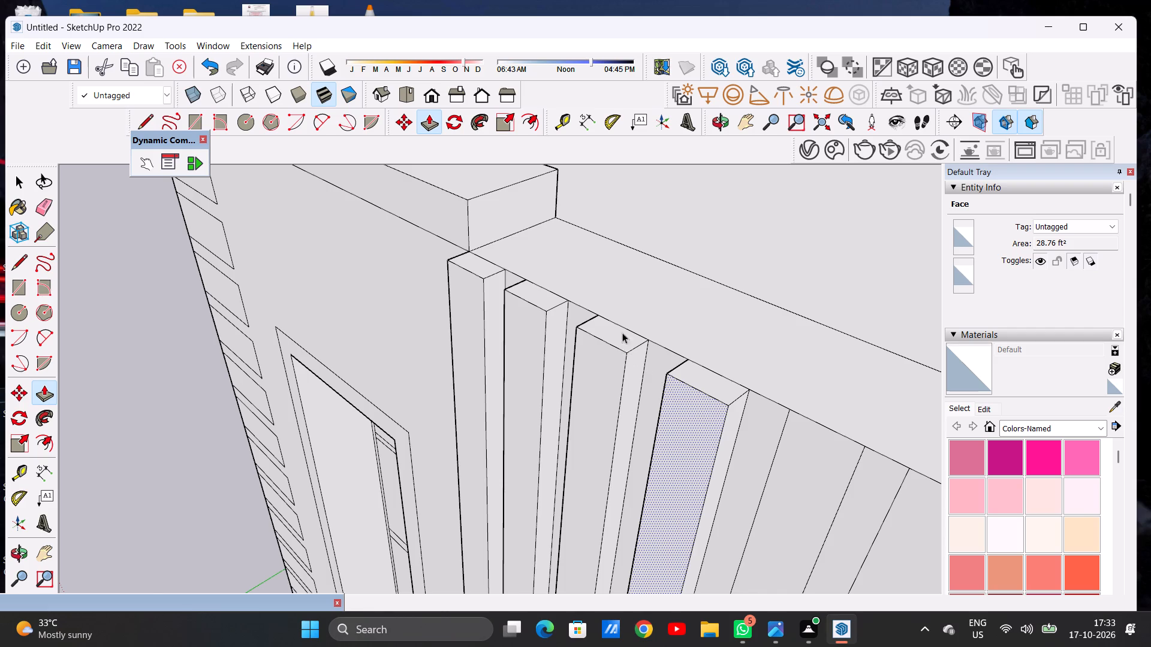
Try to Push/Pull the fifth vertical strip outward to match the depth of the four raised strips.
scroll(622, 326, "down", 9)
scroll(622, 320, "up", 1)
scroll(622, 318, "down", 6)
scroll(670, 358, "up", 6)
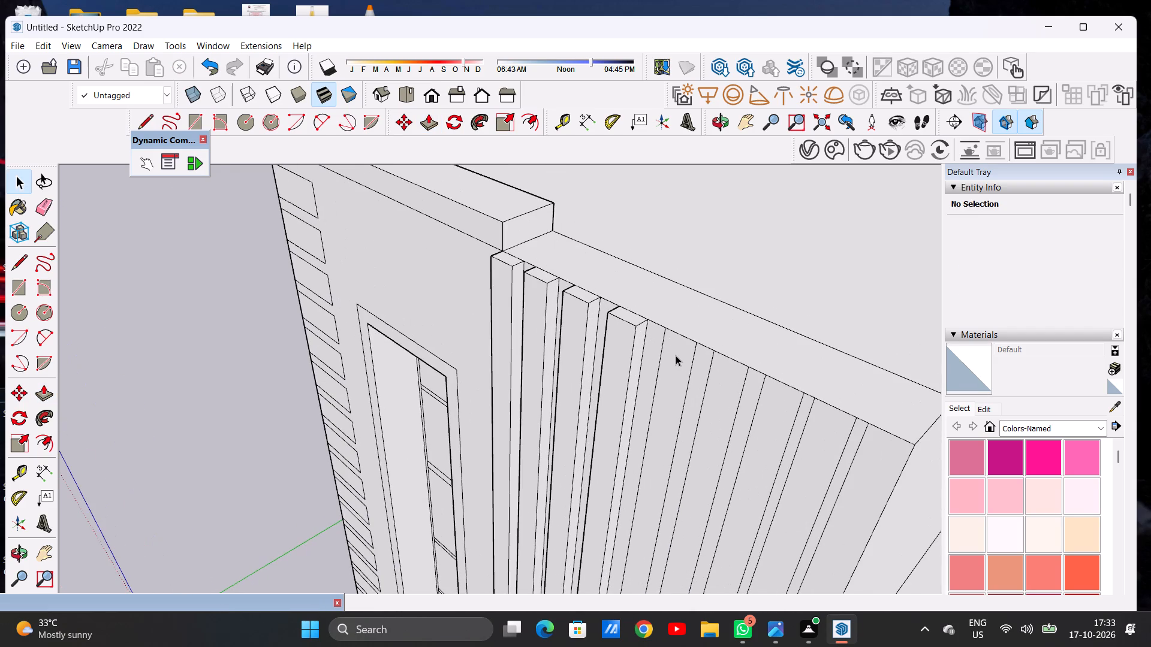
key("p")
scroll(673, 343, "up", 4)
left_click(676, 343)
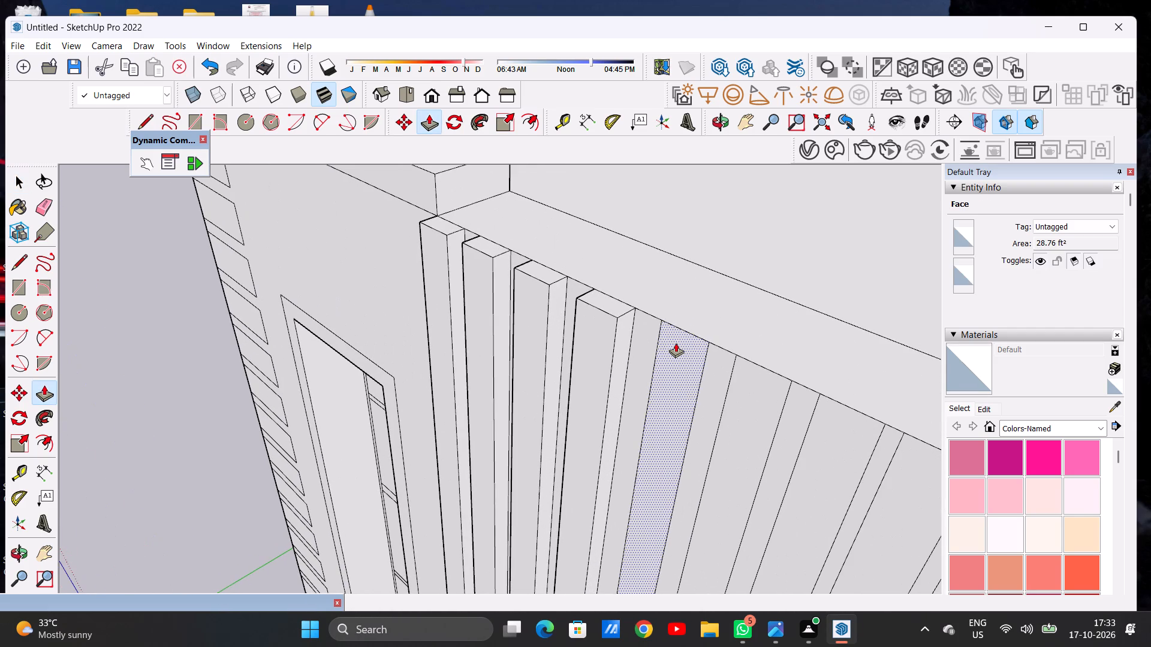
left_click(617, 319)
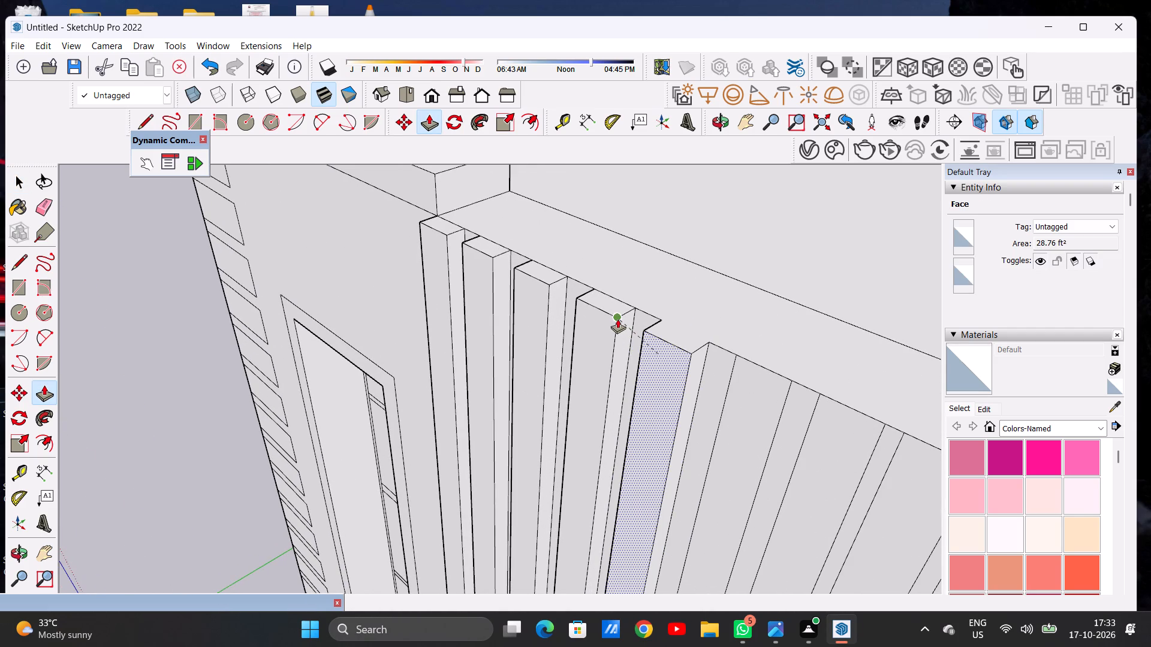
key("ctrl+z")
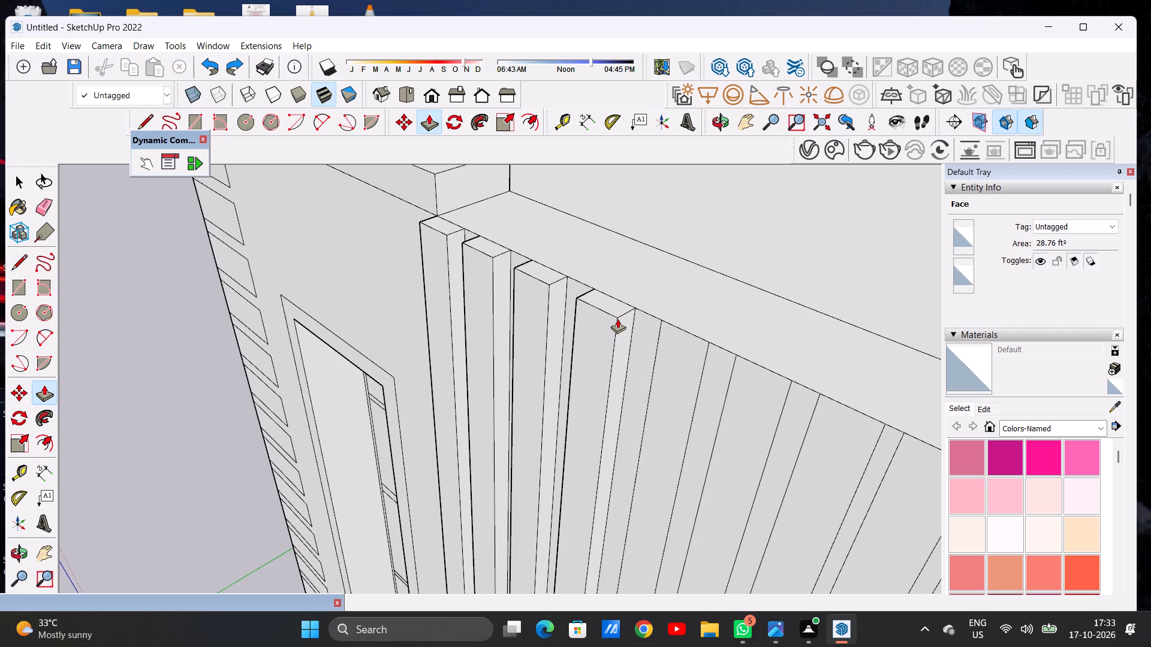
Push/Pull the remaining five vertical strips, up to the tower's corner beside the parapet, to the same depth as the first four.
left_click(678, 334)
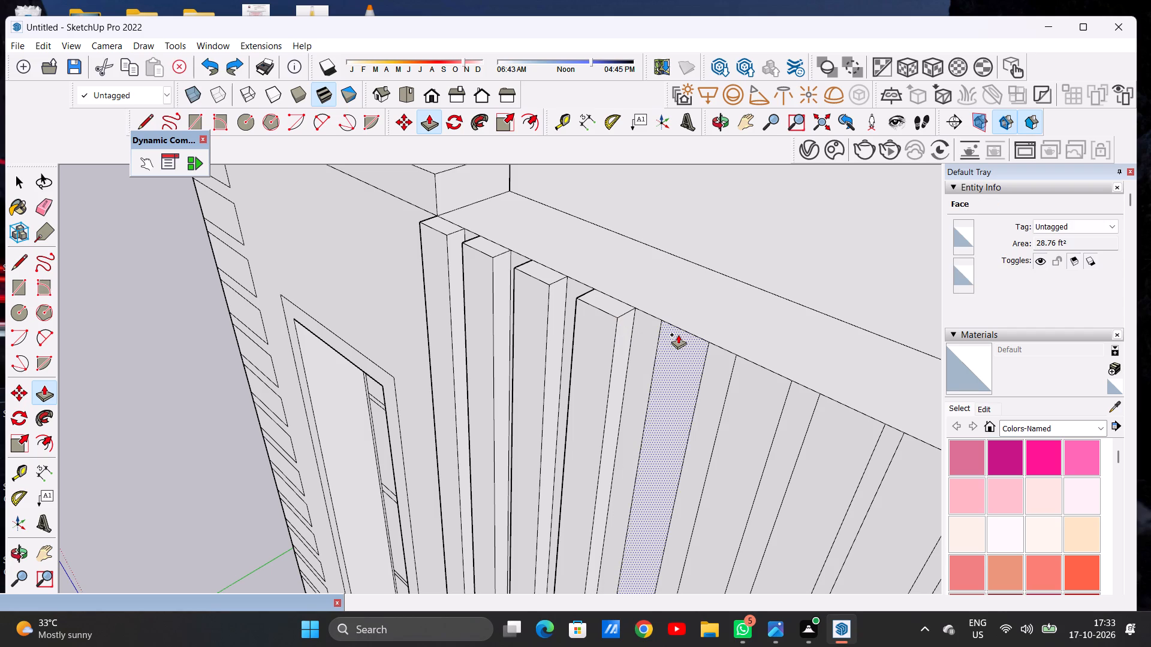
left_click(614, 318)
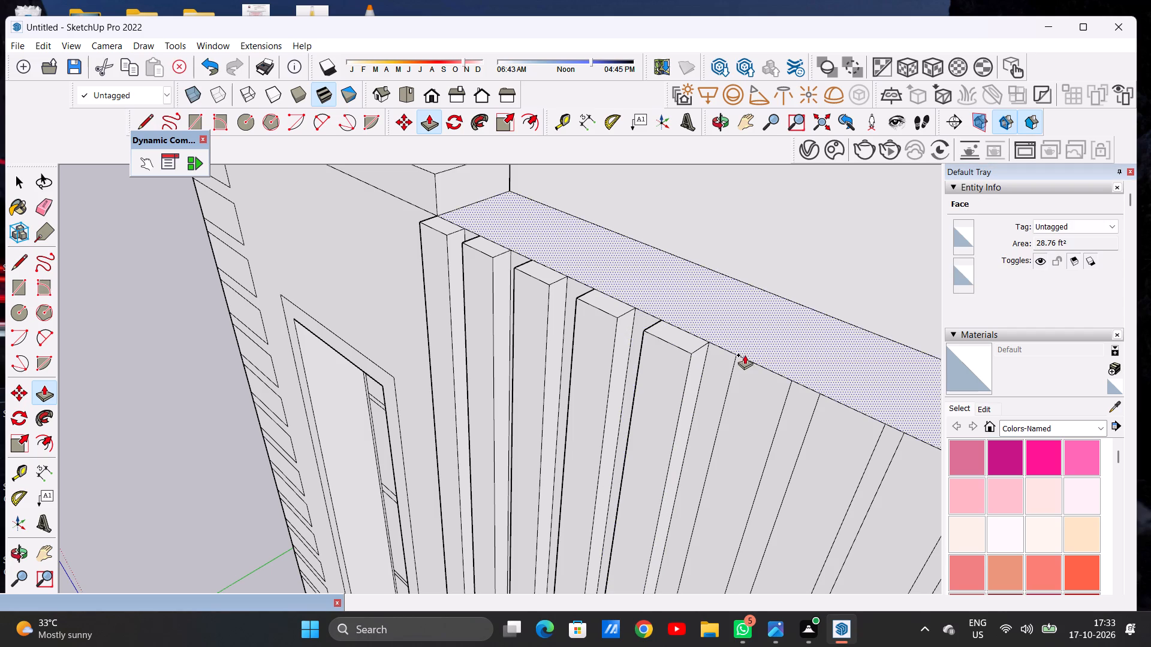
left_click(745, 365)
left_click(686, 356)
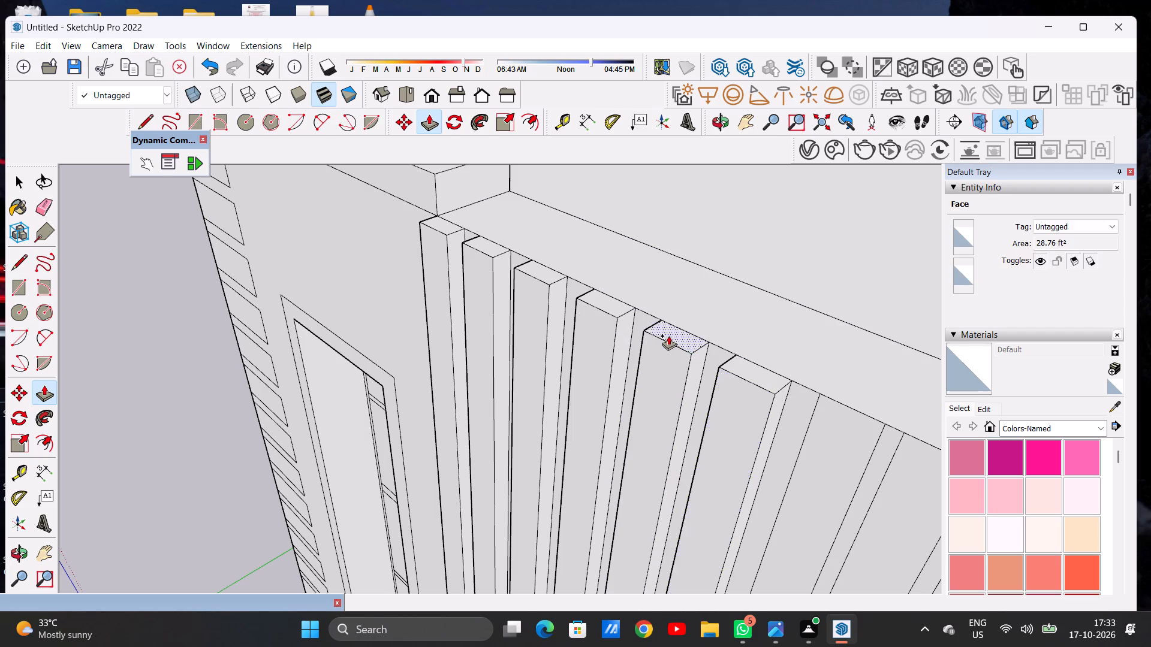
scroll(667, 331, "down", 9)
scroll(710, 353, "up", 12)
left_click(749, 372)
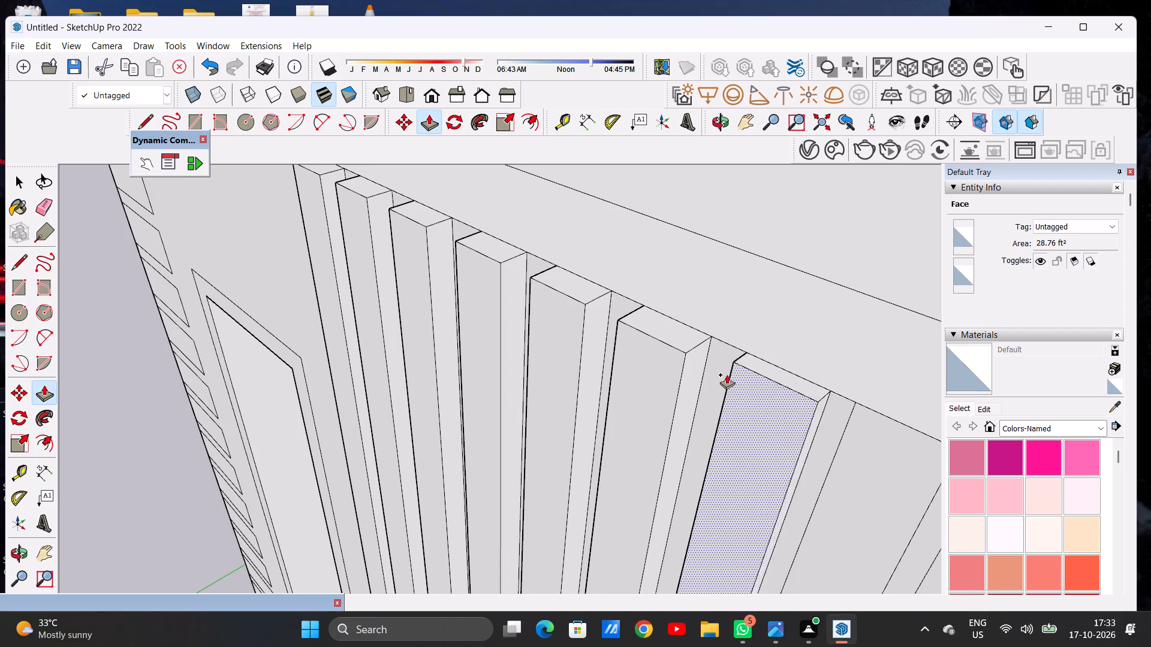
left_click(683, 356)
scroll(696, 325, "down", 11)
scroll(767, 366, "up", 3)
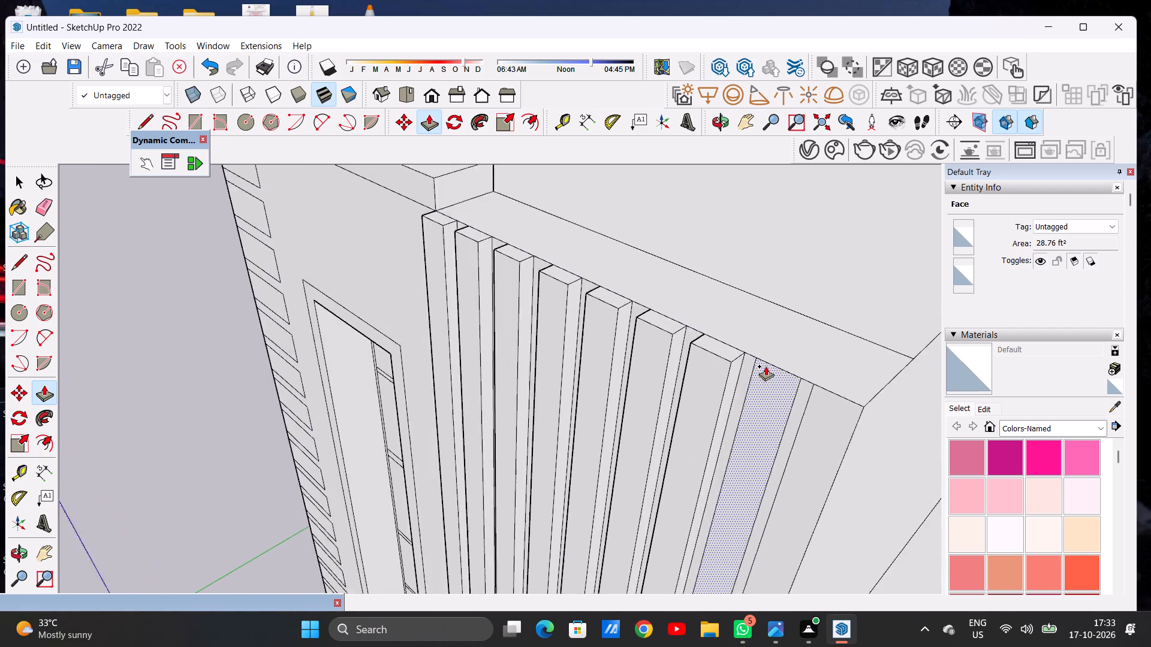
scroll(766, 366, "up", 9)
left_click(767, 372)
left_click(685, 356)
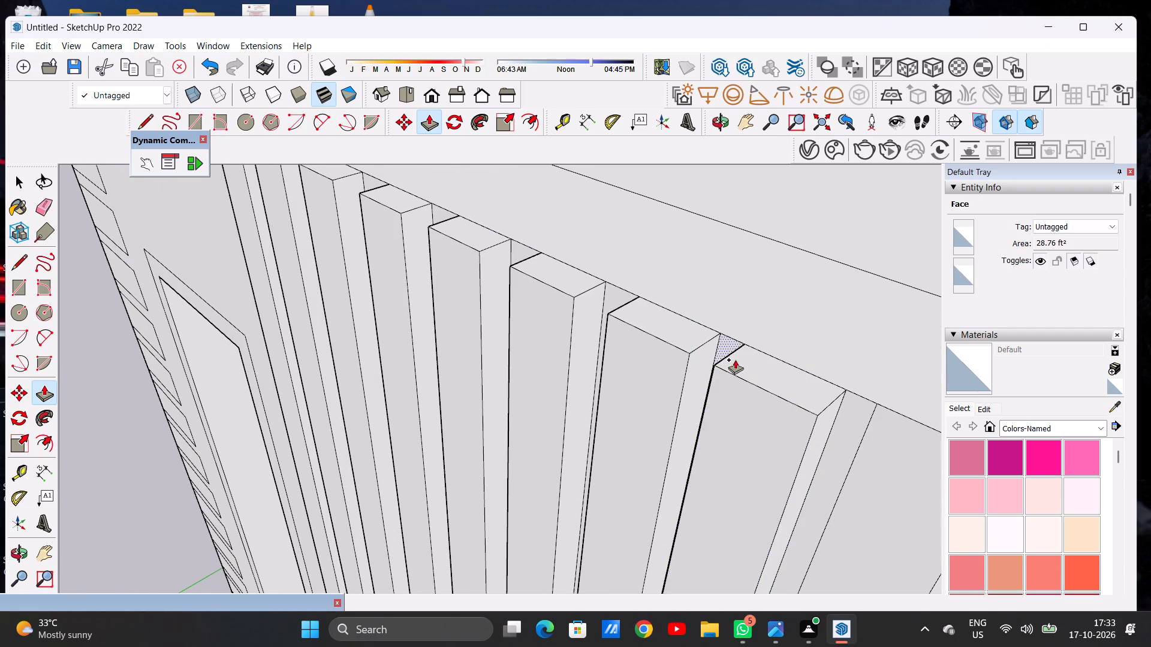
scroll(738, 359, "down", 10)
scroll(785, 385, "up", 11)
left_click(812, 400)
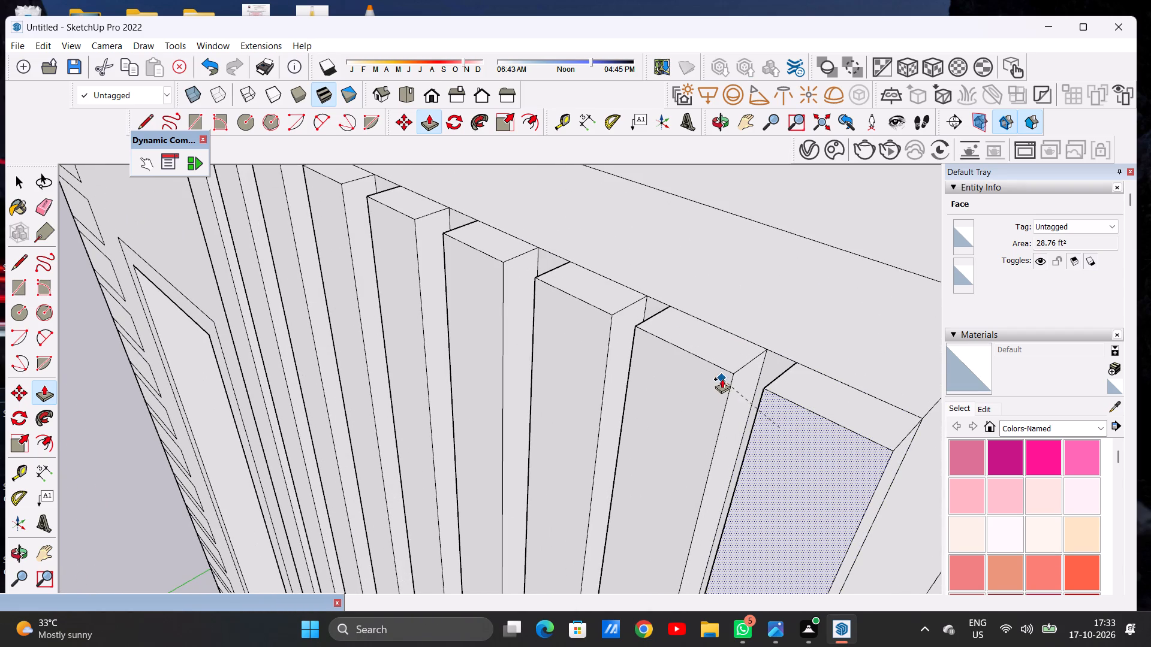
left_click(731, 374)
key("space")
Examine the raised vertical strips and the tower top from the front and from above within the whole villa.
scroll(682, 356, "down", 14)
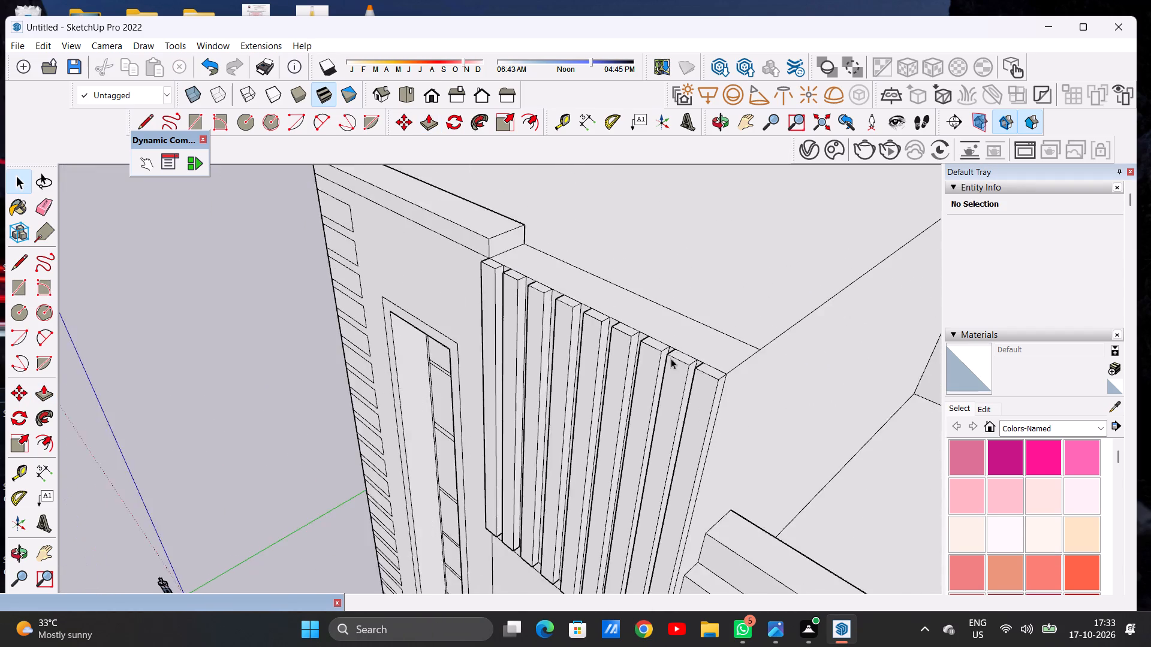
scroll(671, 358, "down", 6)
scroll(668, 349, "up", 1)
scroll(668, 349, "down", 8)
middle_click_drag(617, 399, 766, 357)
scroll(635, 380, "down", 10)
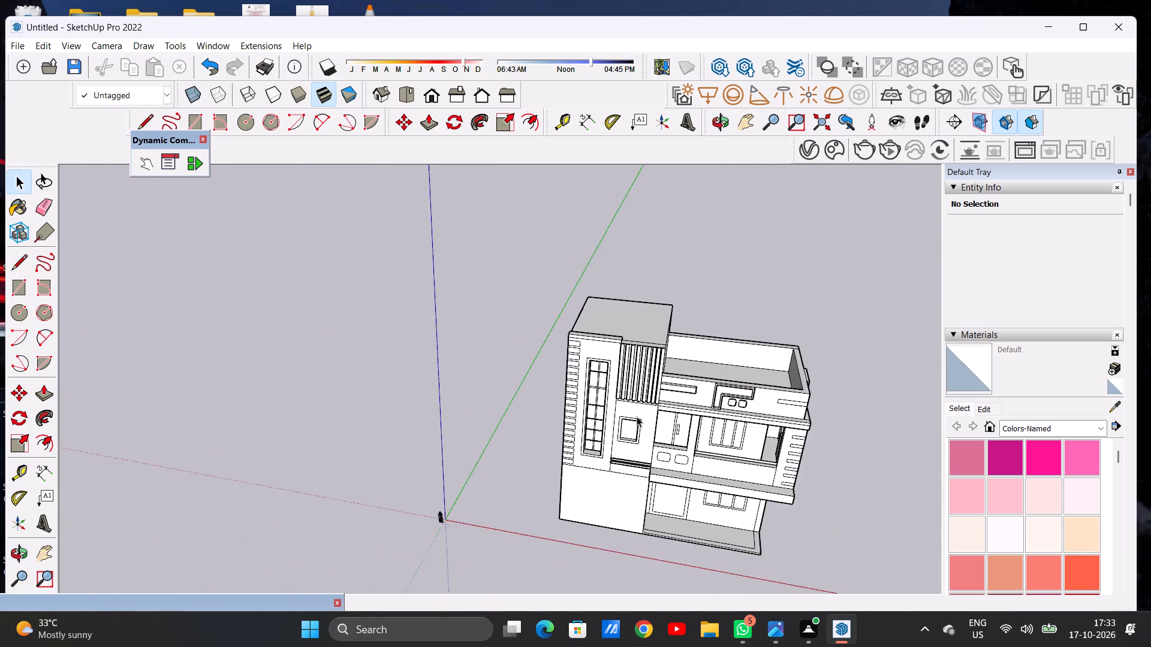
middle_click_drag(641, 412, 686, 300)
scroll(654, 341, "up", 9)
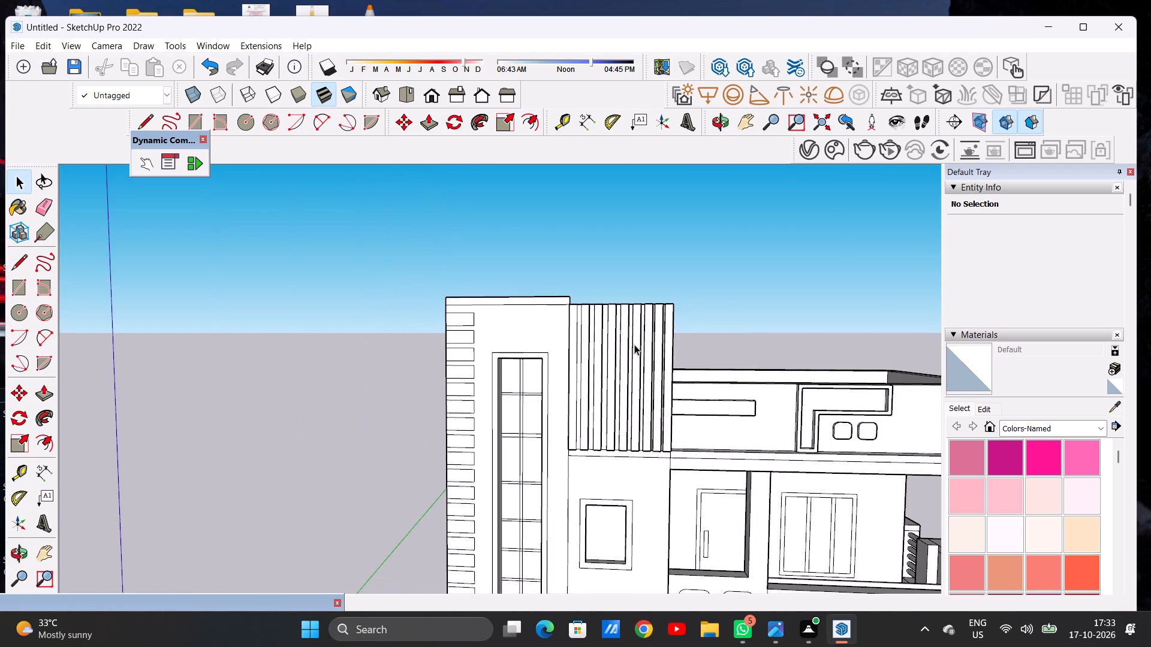
scroll(559, 376, "down", 5)
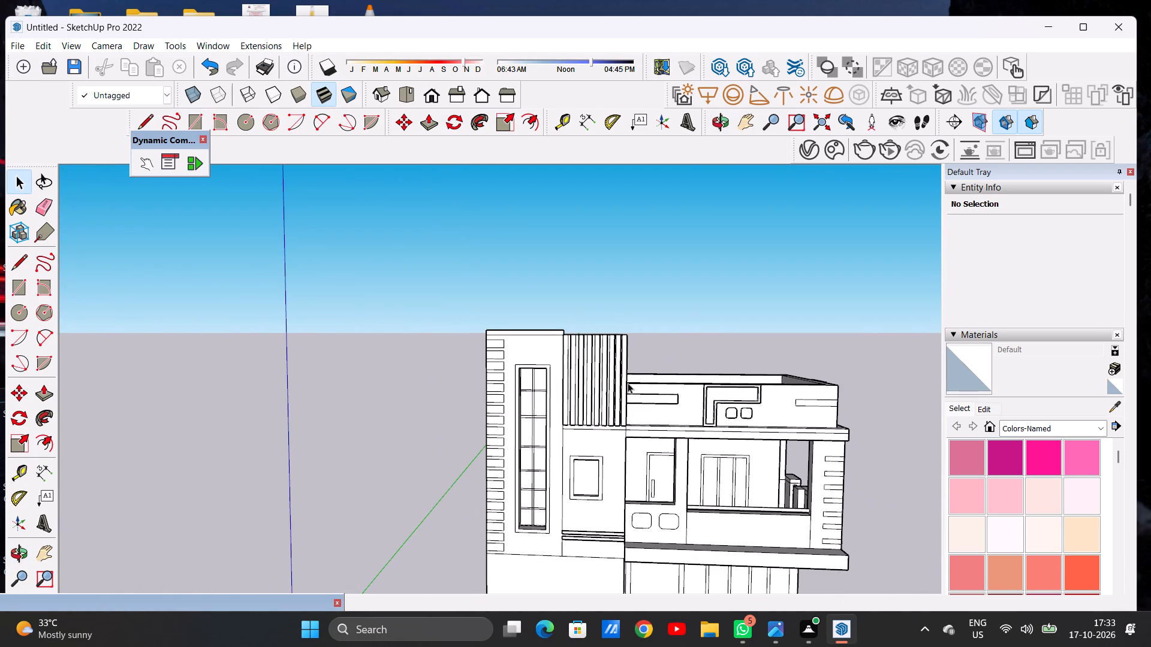
middle_click_drag(592, 349, 596, 445)
scroll(611, 356, "up", 6)
middle_click_drag(602, 334, 342, 400)
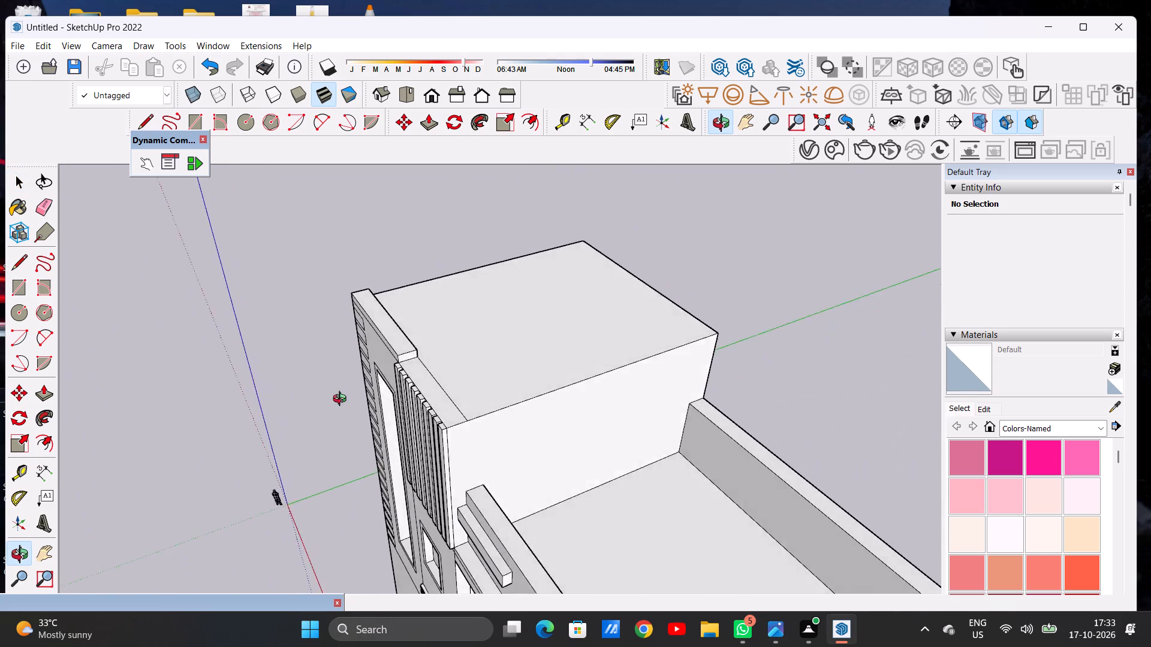
middle_click_drag(342, 400, 591, 421)
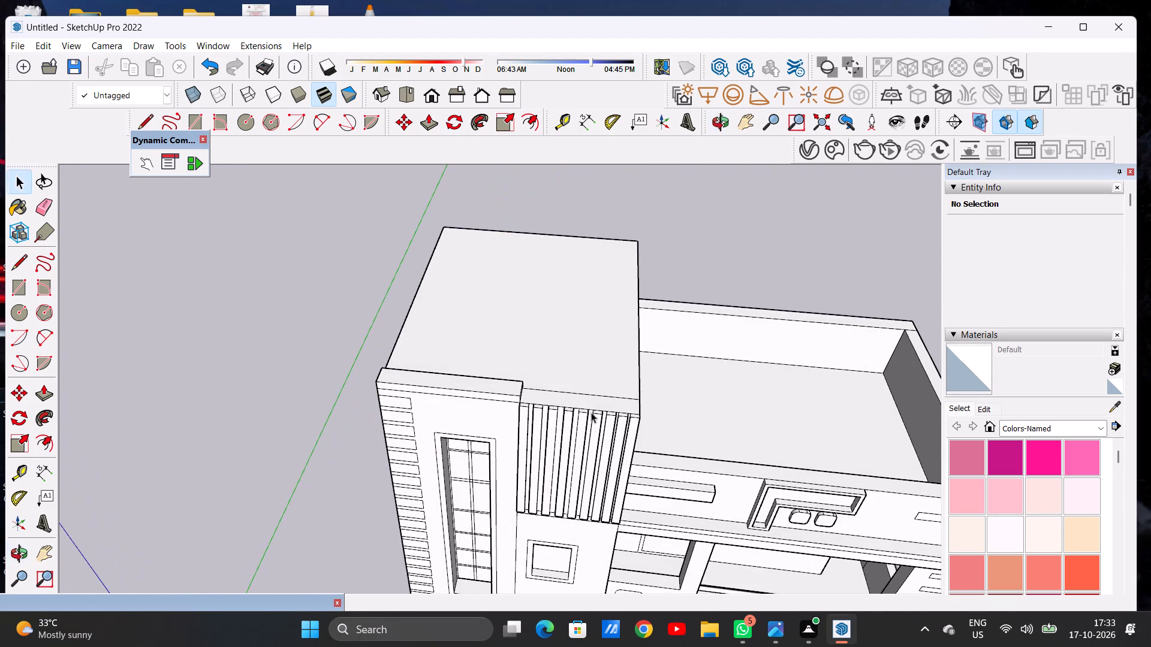
middle_click_drag(567, 352, 615, 419)
middle_click(615, 419)
scroll(417, 349, "down", 4)
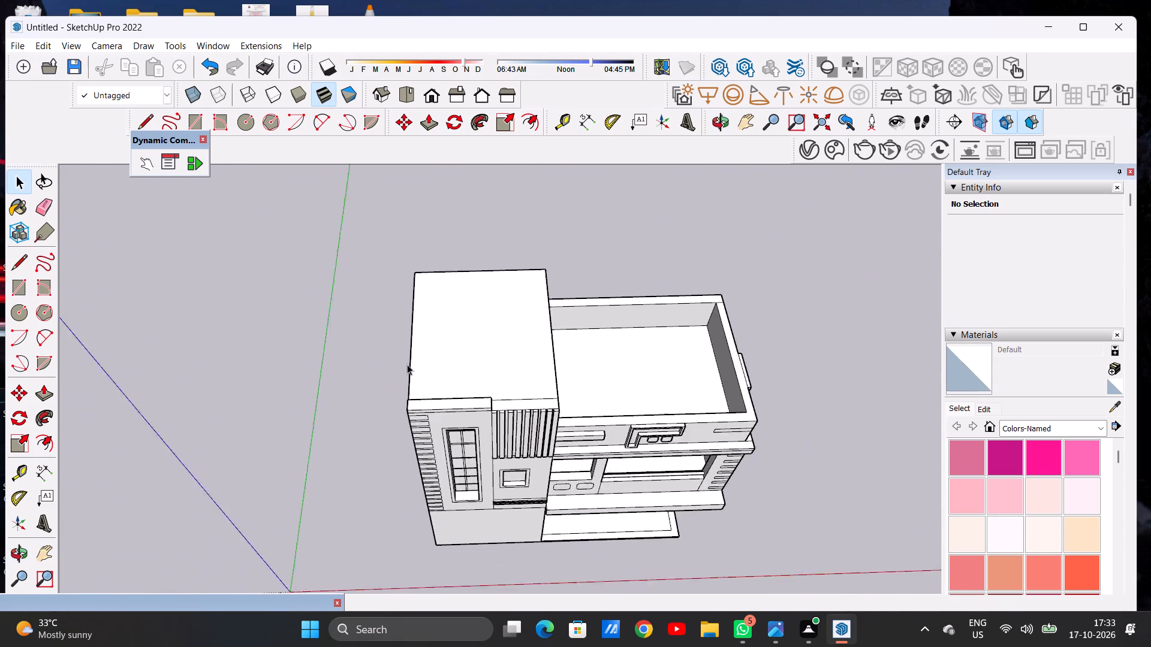
scroll(407, 364, "down", 2)
scroll(514, 365, "up", 5)
middle_click_drag(523, 379, 511, 453)
scroll(522, 335, "down", 7)
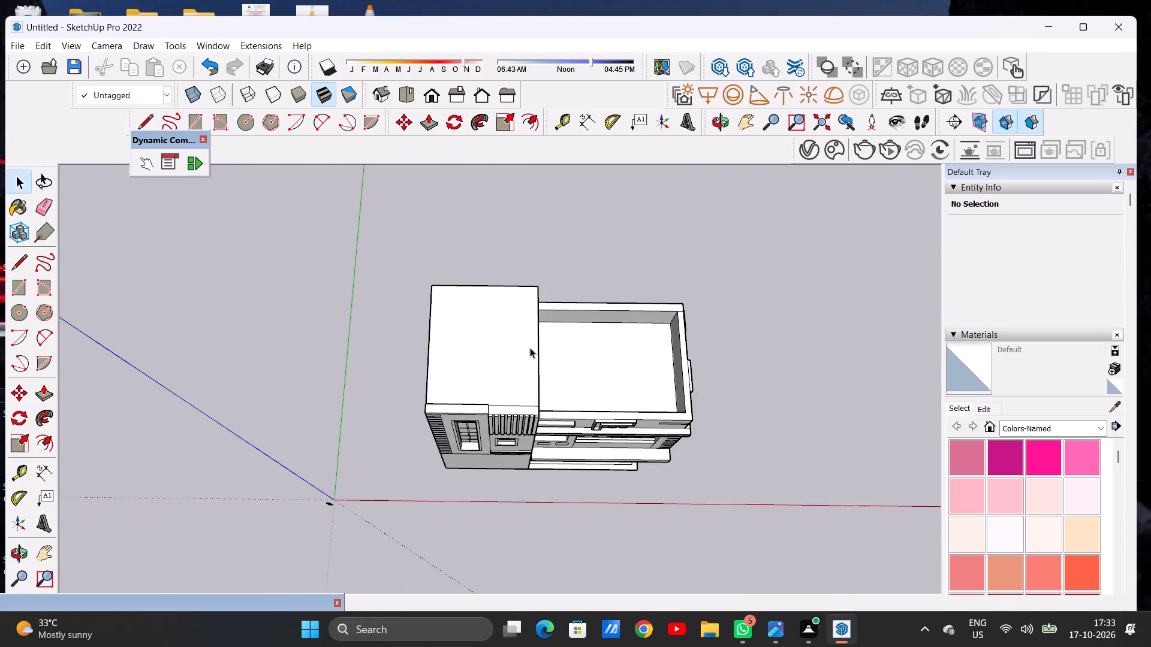
Draw a three-sided outline on the tower roof, inset from the front, terrace side and rear, running out to the outer side edge.
middle_click_drag(429, 367, 377, 367)
middle_click_drag(634, 315, 311, 323)
middle_click_drag(608, 325, 573, 330)
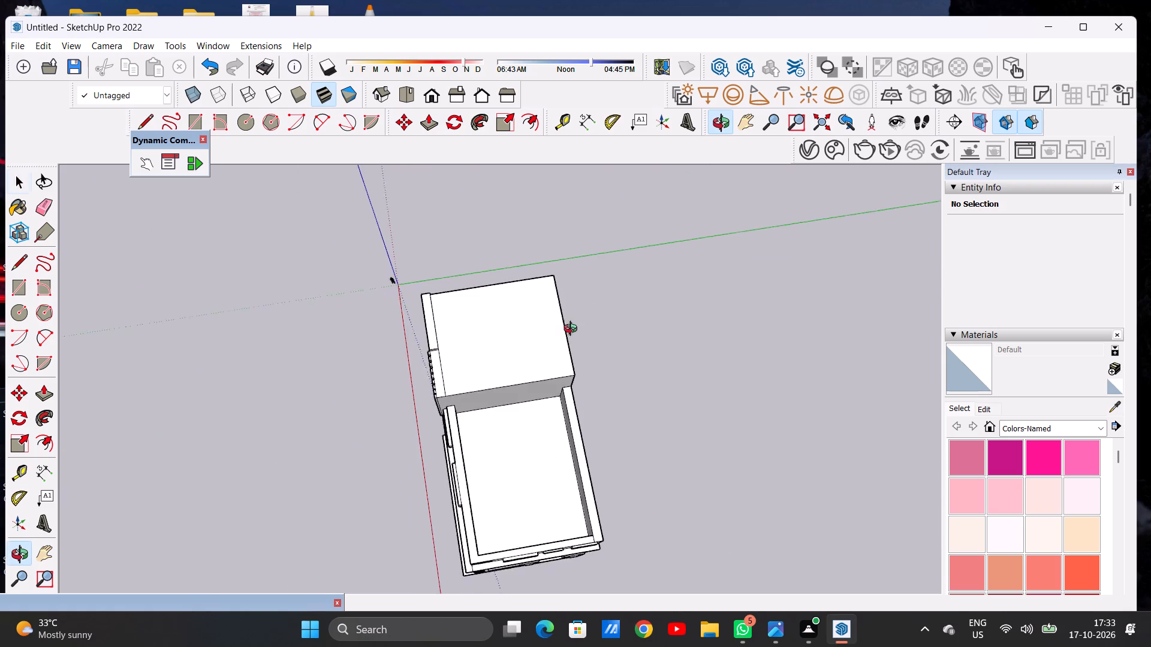
middle_click_drag(573, 330, 357, 332)
middle_click_drag(603, 341, 379, 350)
middle_click_drag(573, 386, 528, 355)
middle_click_drag(466, 345, 474, 350)
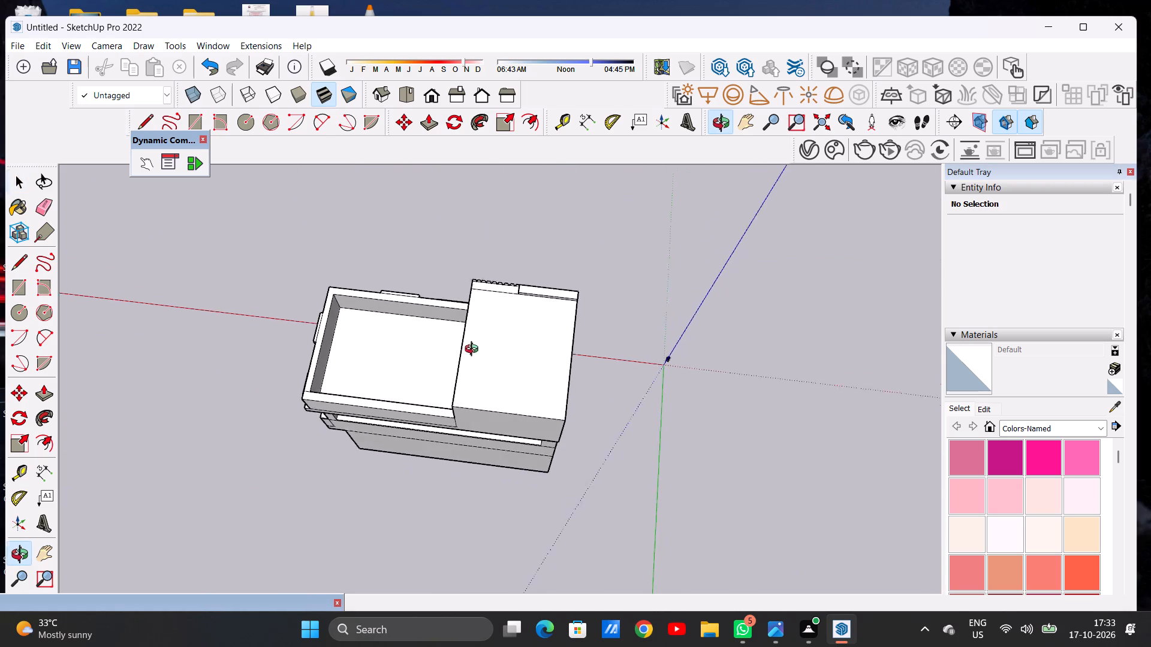
middle_click_drag(474, 350, 505, 358)
scroll(524, 337, "up", 7)
key("l")
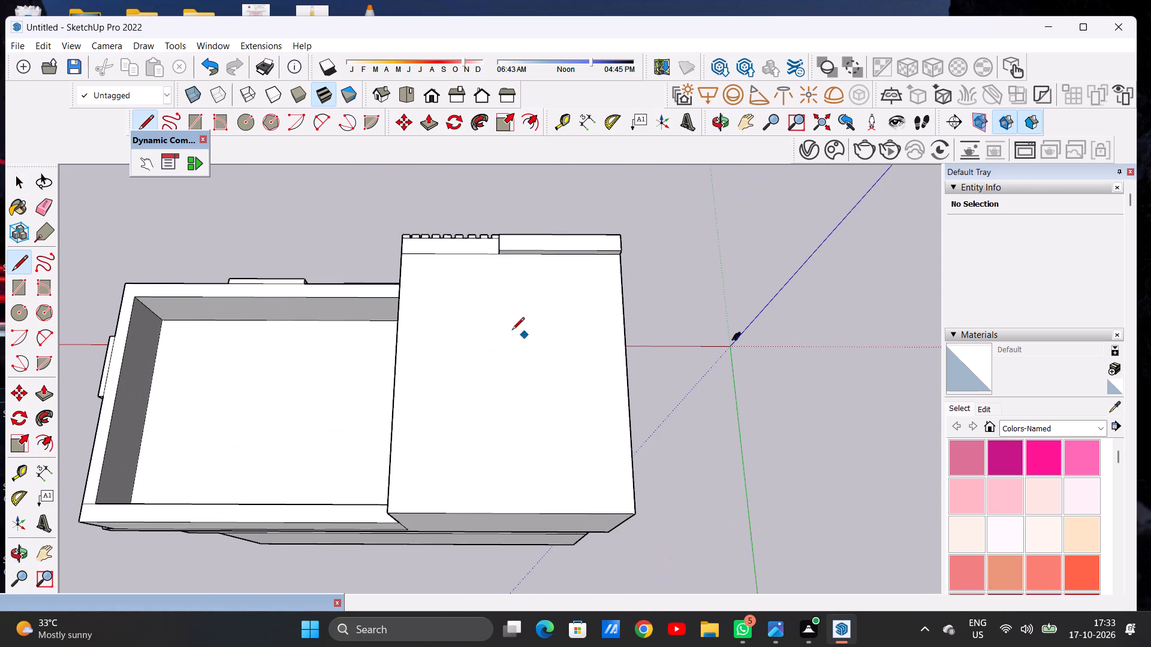
left_click(425, 298)
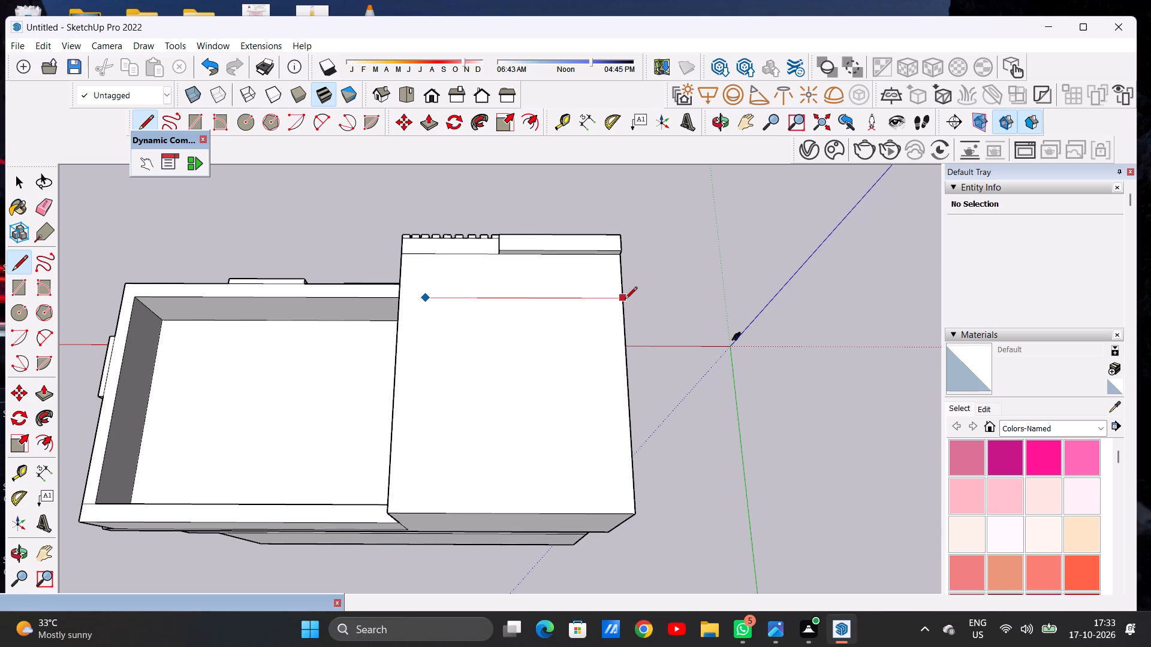
left_click(625, 300)
left_click(423, 299)
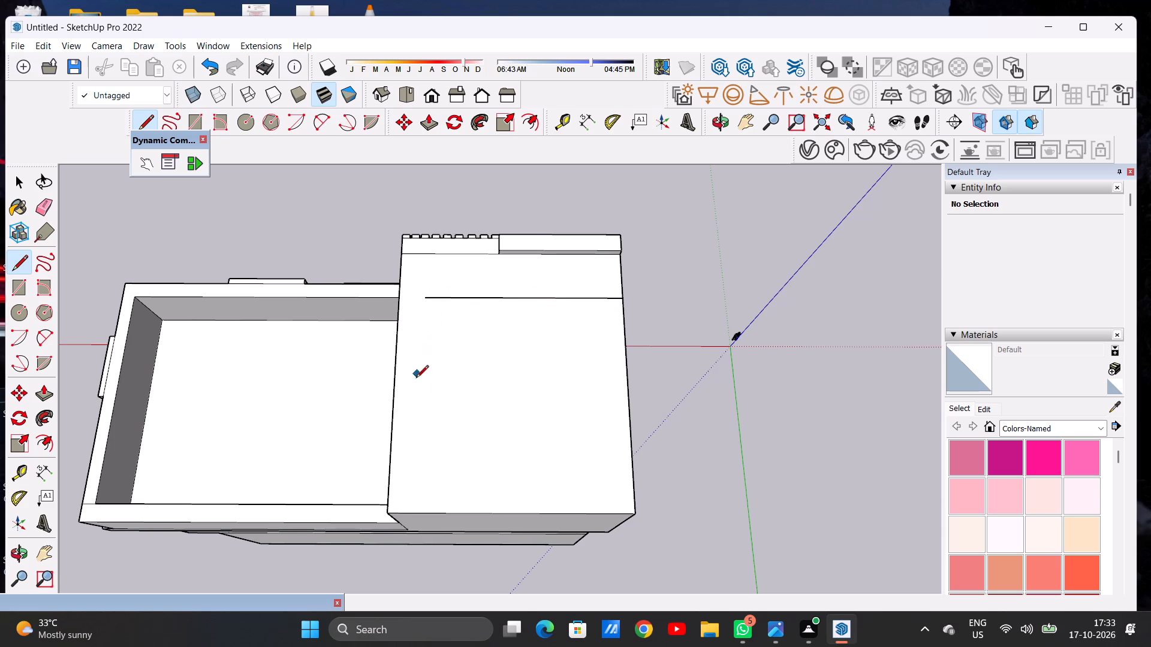
left_click(425, 298)
left_click(415, 488)
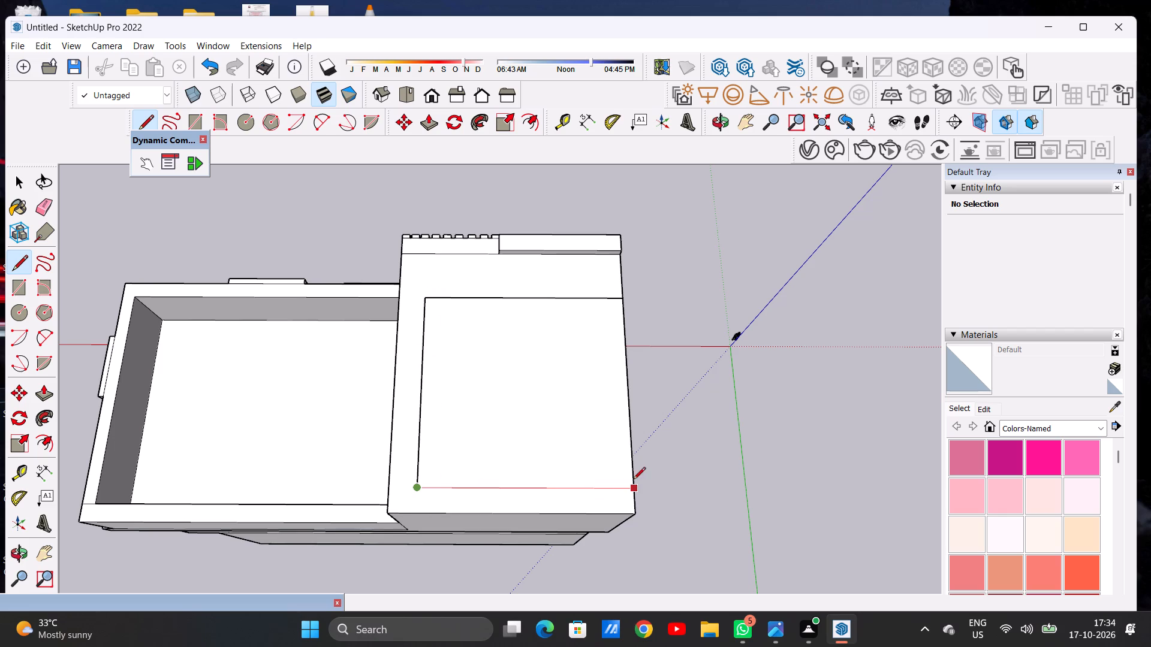
left_click(629, 485)
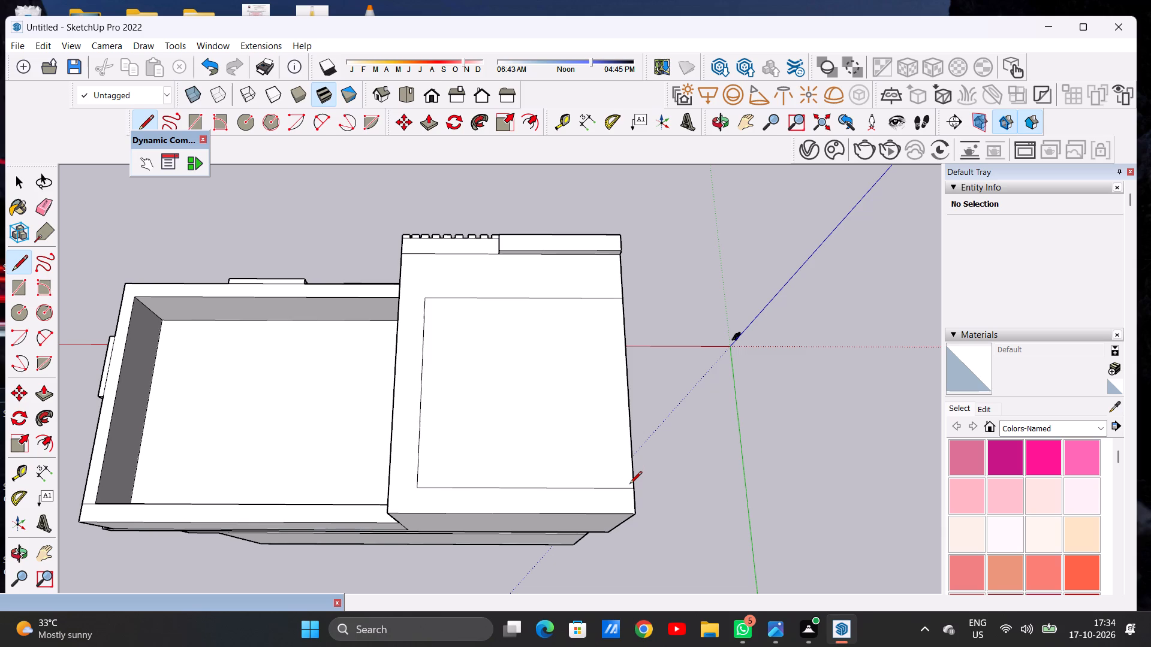
Push/Pull the inset face on the tower roof upward into a low raised block.
key("space")
scroll(549, 458, "down", 6)
scroll(549, 458, "up", 1)
scroll(549, 458, "down", 10)
middle_click_drag(697, 408, 302, 415)
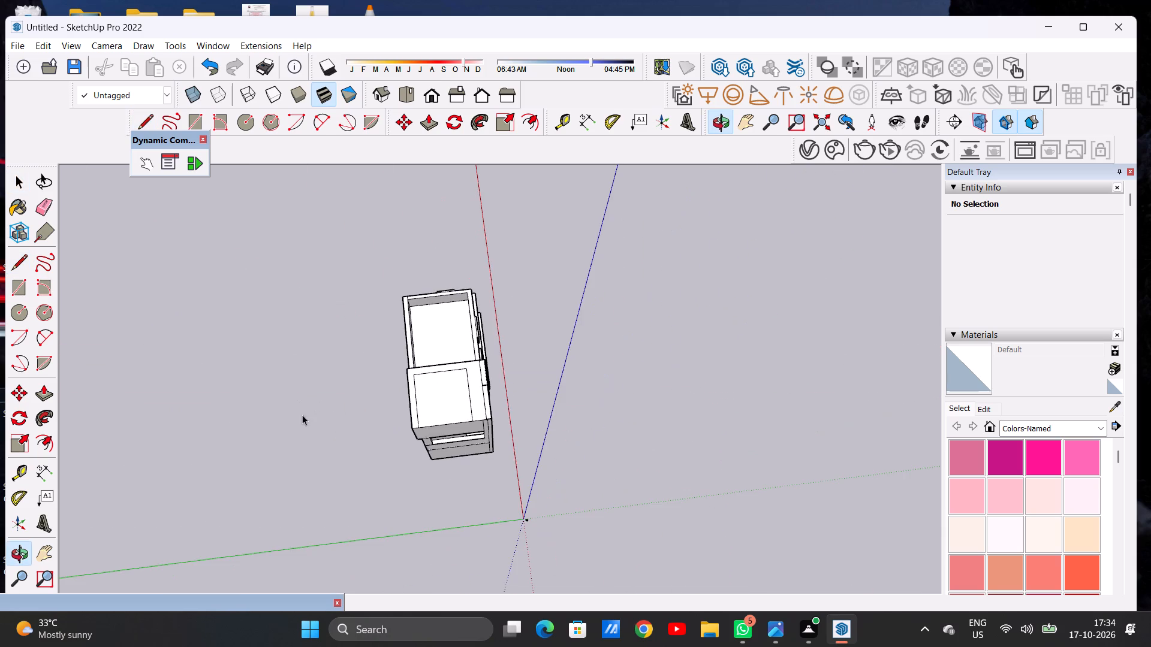
middle_click_drag(302, 415, 302, 410)
middle_click_drag(628, 406, 257, 410)
middle_click_drag(526, 405, 445, 249)
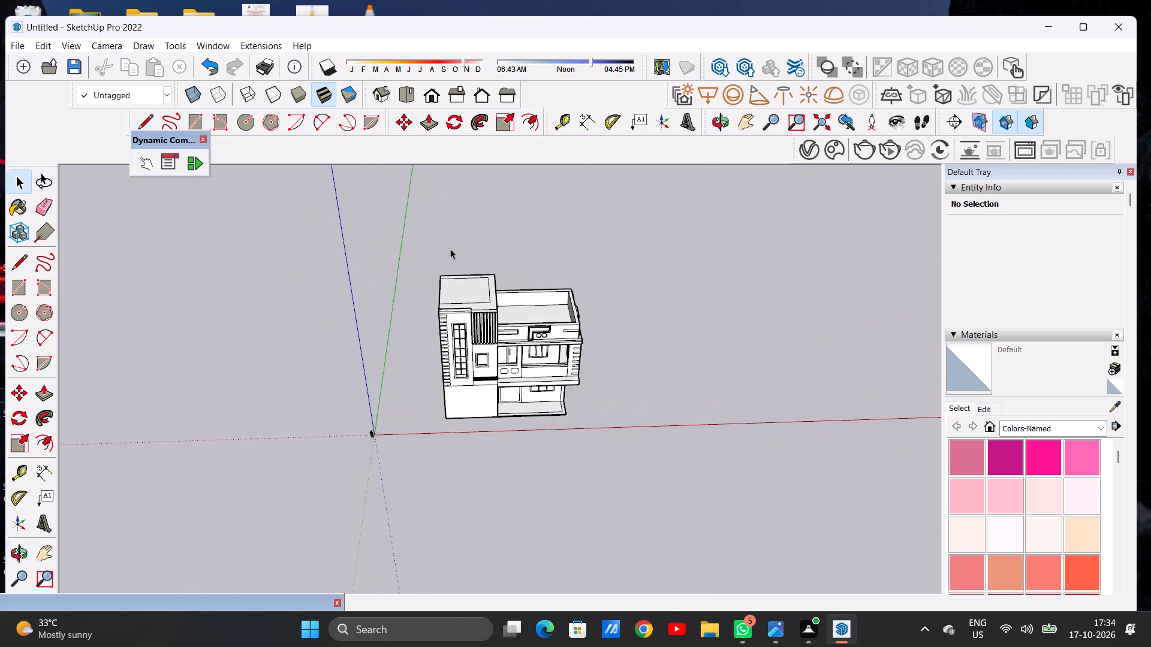
scroll(456, 282, "up", 7)
middle_click_drag(467, 346, 467, 287)
scroll(493, 298, "up", 3)
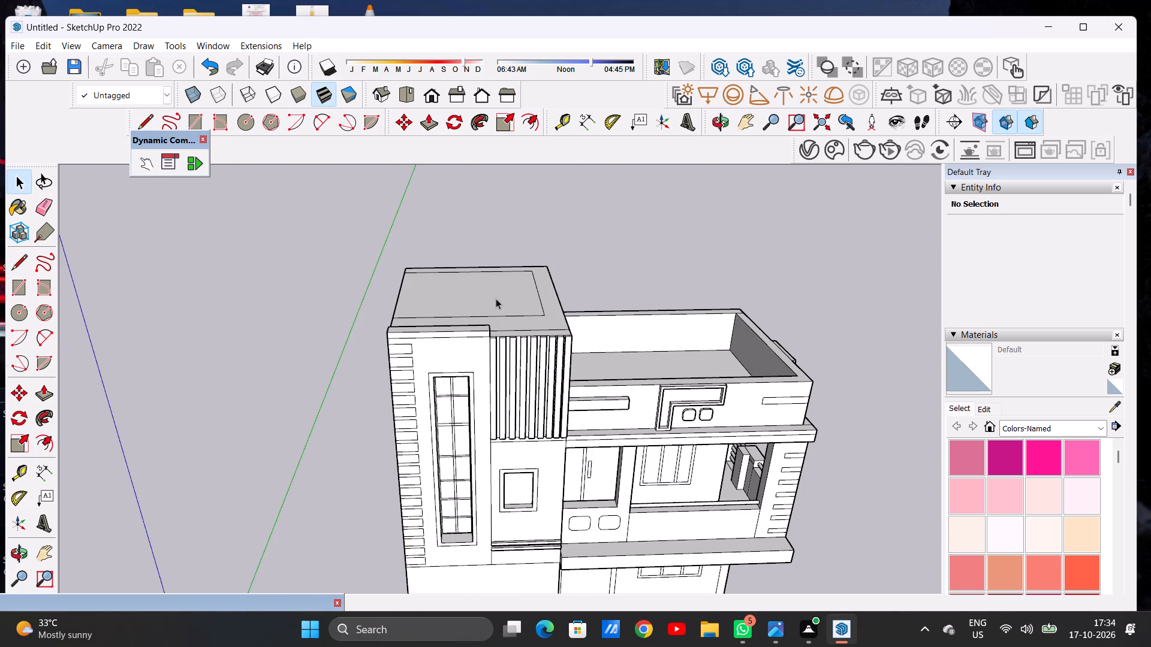
key("p")
left_click(516, 292)
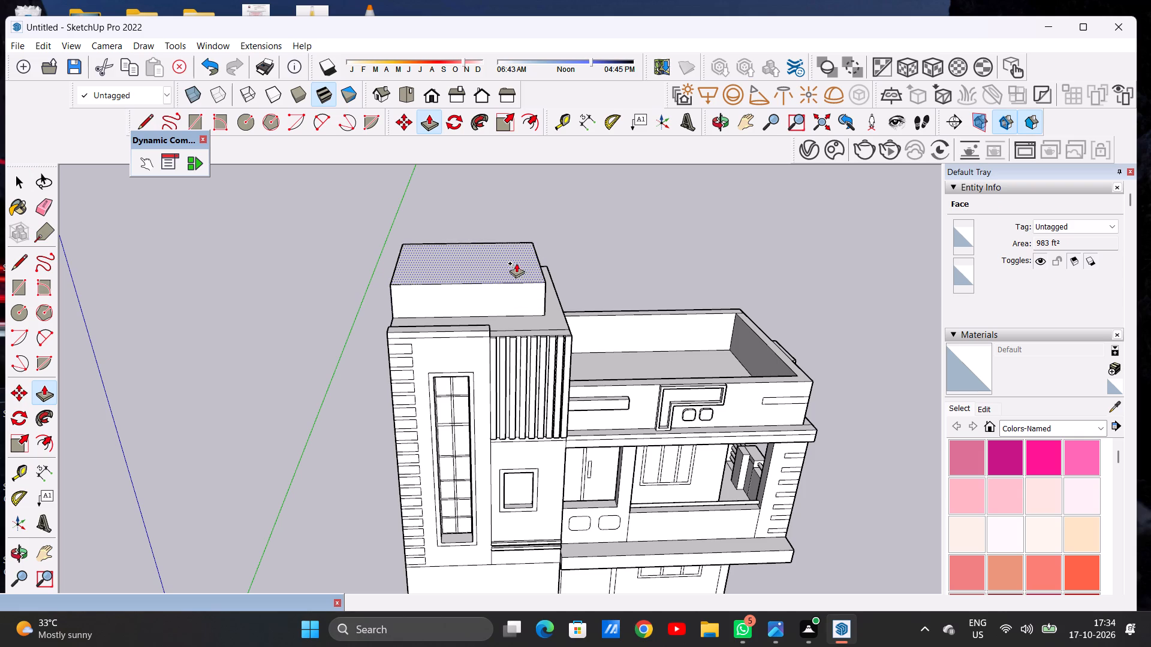
left_click(516, 265)
key("space")
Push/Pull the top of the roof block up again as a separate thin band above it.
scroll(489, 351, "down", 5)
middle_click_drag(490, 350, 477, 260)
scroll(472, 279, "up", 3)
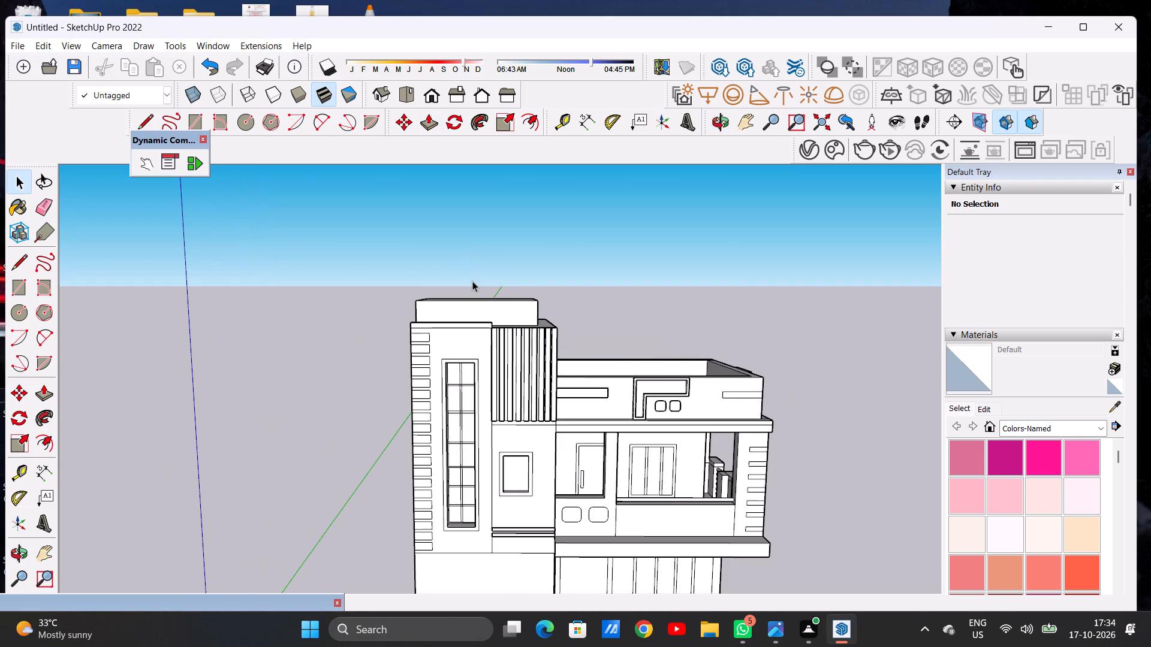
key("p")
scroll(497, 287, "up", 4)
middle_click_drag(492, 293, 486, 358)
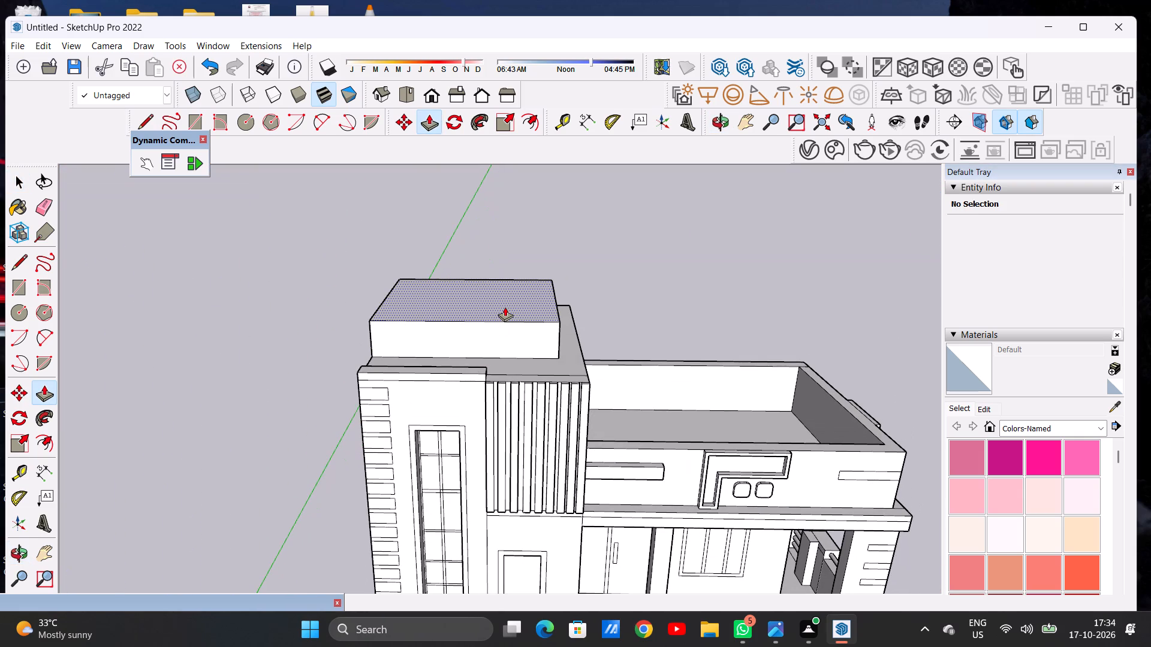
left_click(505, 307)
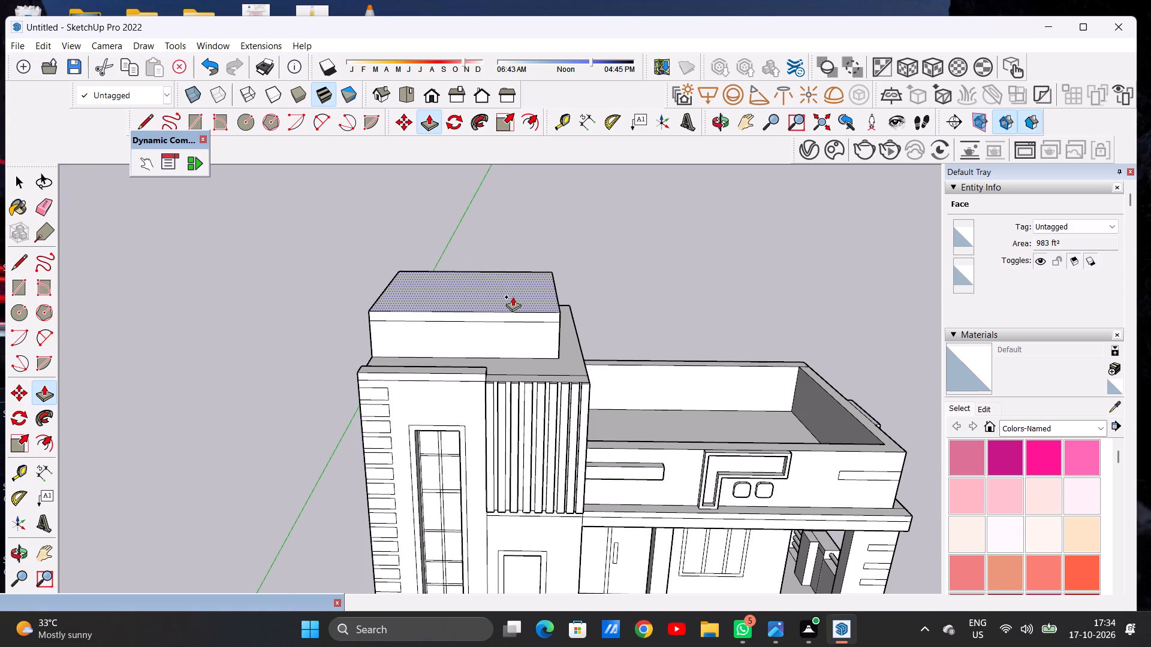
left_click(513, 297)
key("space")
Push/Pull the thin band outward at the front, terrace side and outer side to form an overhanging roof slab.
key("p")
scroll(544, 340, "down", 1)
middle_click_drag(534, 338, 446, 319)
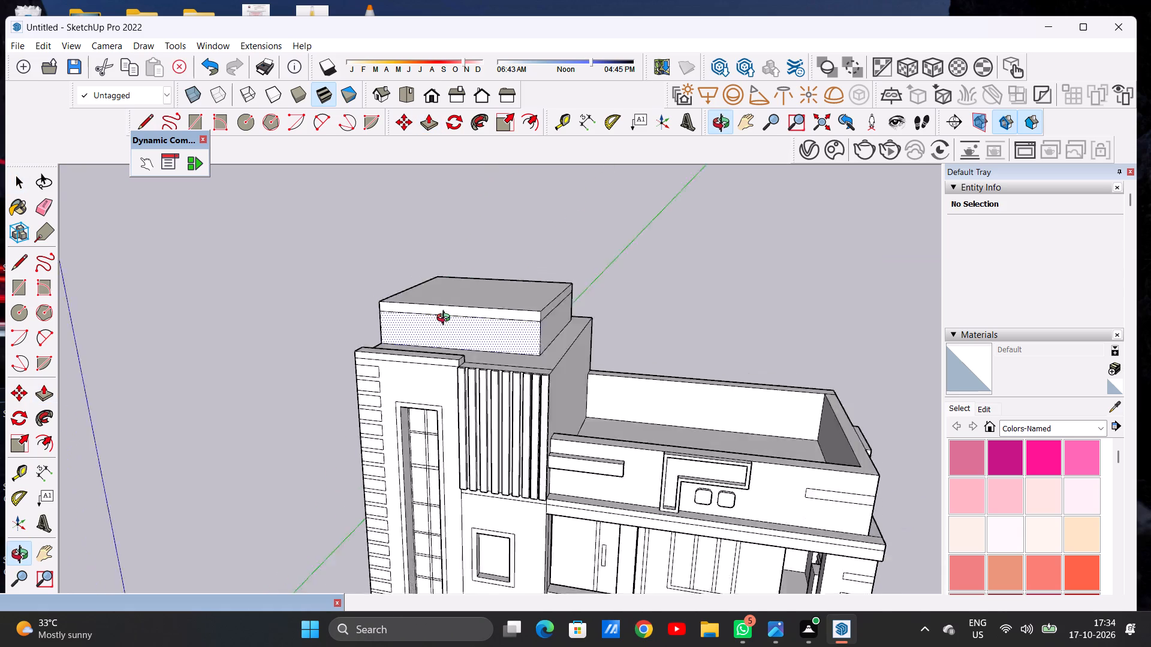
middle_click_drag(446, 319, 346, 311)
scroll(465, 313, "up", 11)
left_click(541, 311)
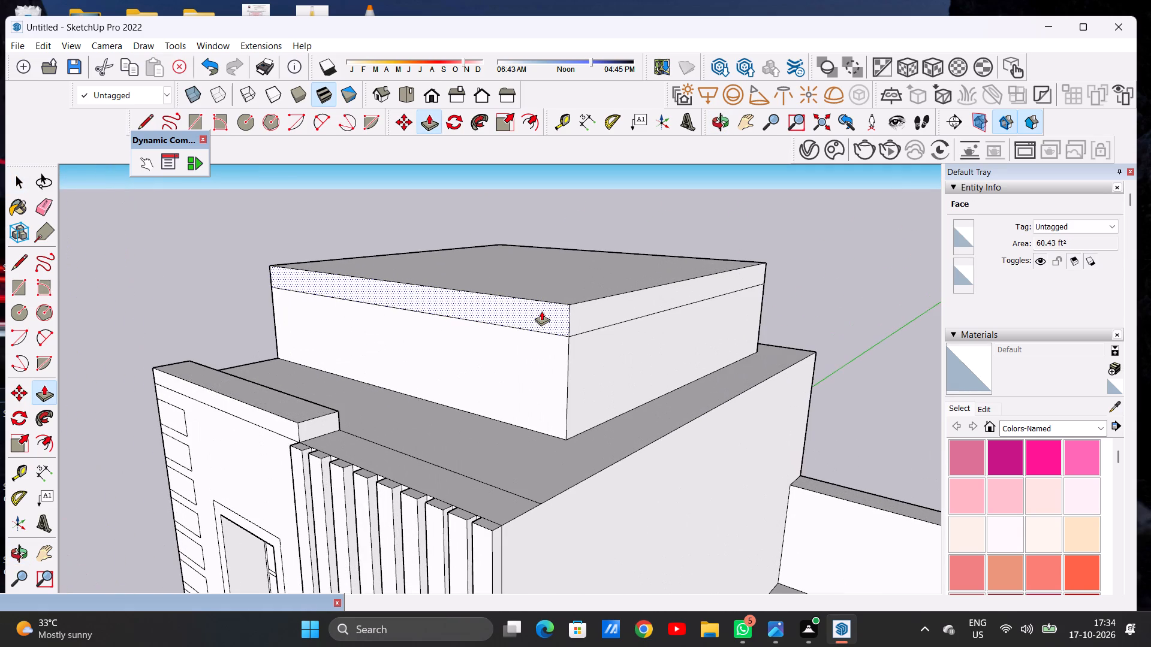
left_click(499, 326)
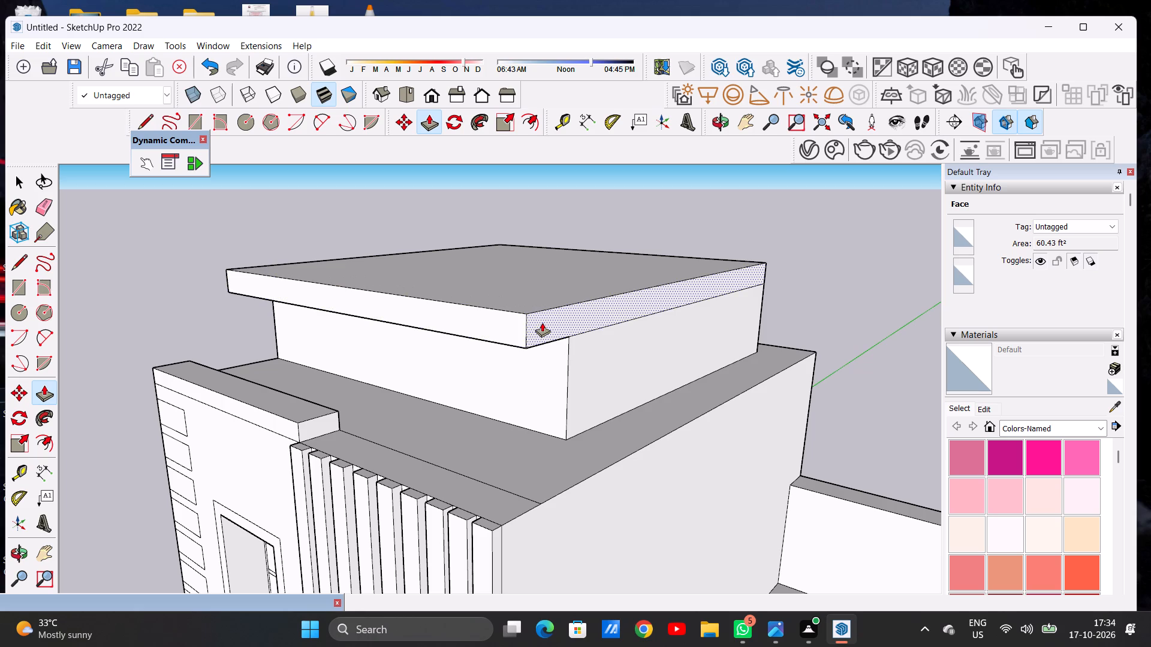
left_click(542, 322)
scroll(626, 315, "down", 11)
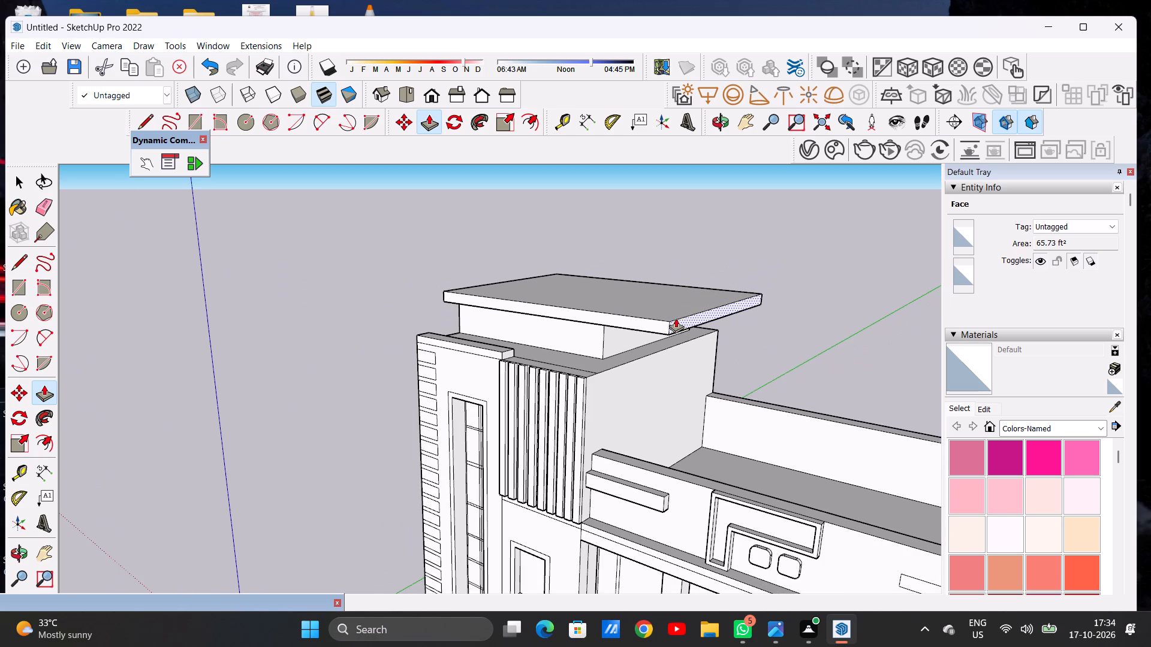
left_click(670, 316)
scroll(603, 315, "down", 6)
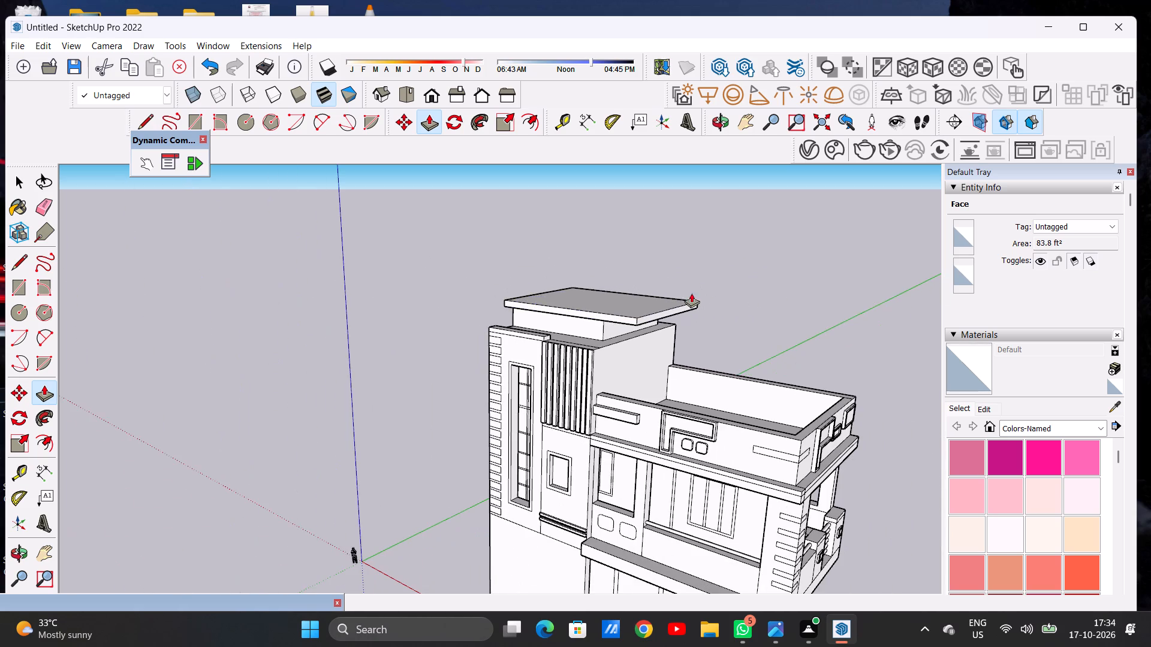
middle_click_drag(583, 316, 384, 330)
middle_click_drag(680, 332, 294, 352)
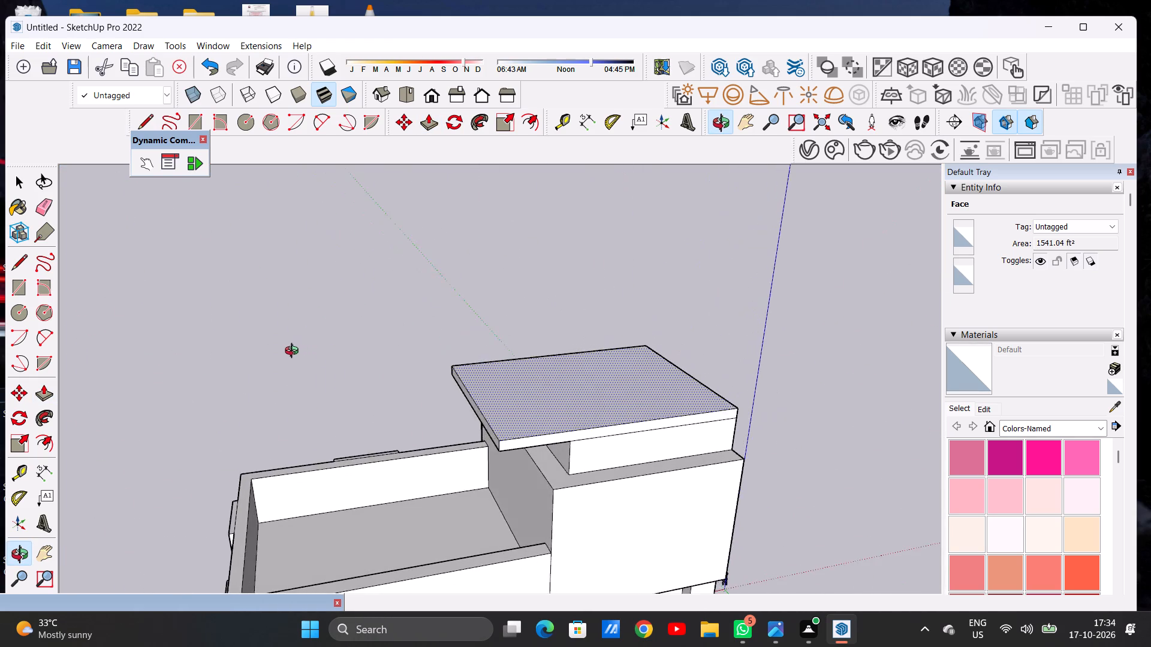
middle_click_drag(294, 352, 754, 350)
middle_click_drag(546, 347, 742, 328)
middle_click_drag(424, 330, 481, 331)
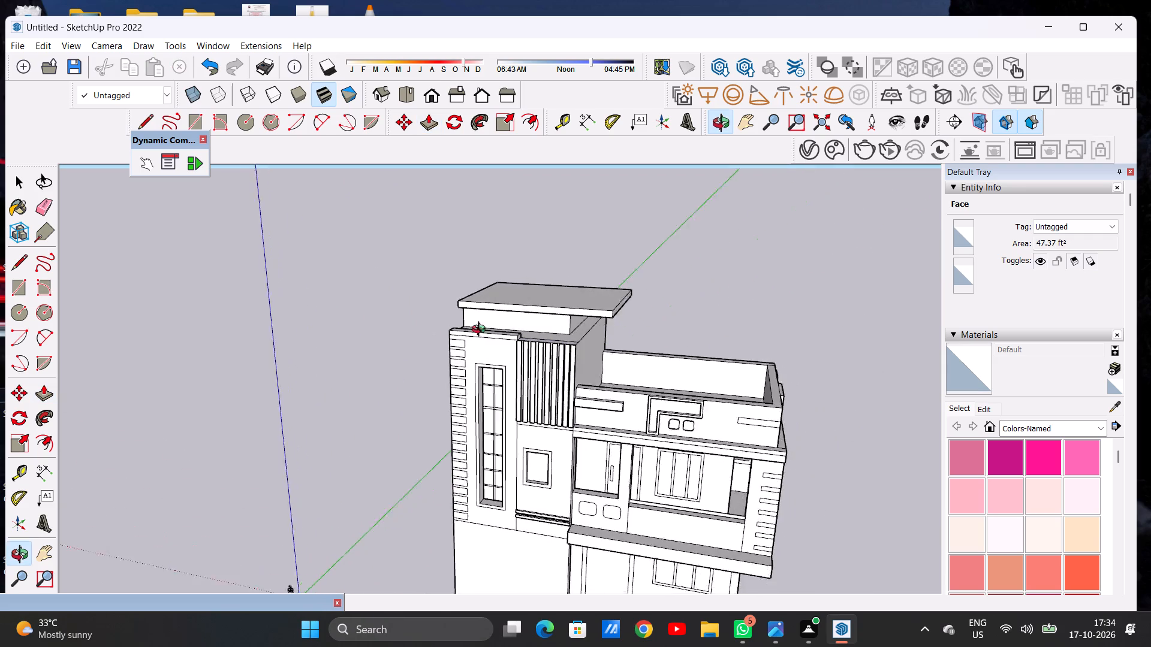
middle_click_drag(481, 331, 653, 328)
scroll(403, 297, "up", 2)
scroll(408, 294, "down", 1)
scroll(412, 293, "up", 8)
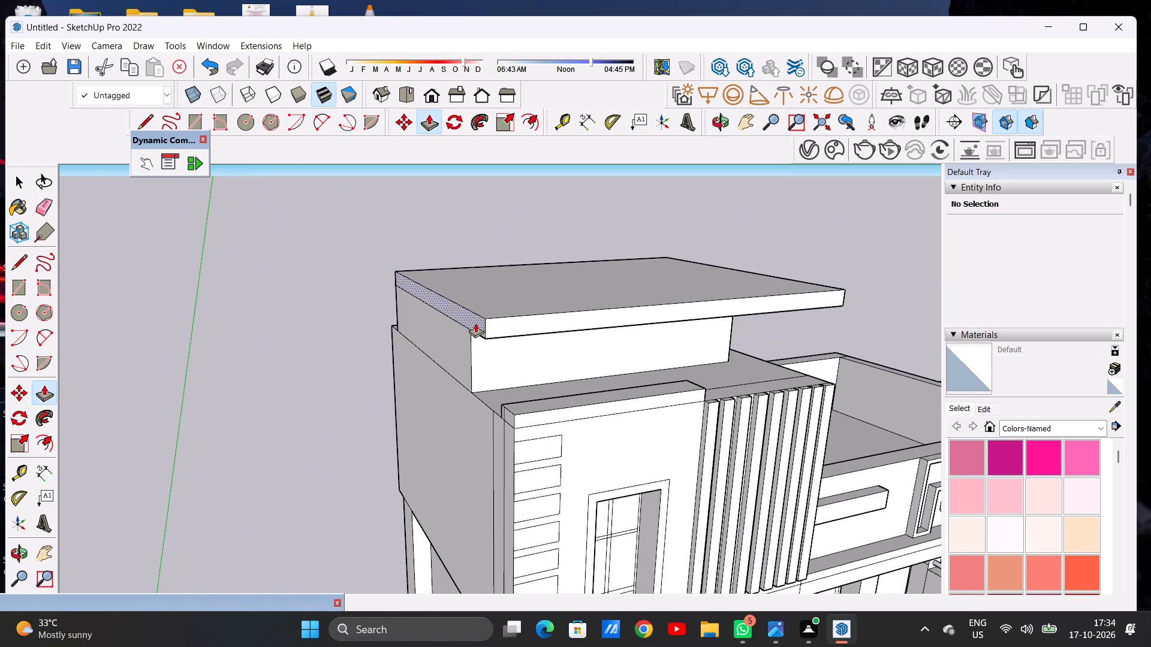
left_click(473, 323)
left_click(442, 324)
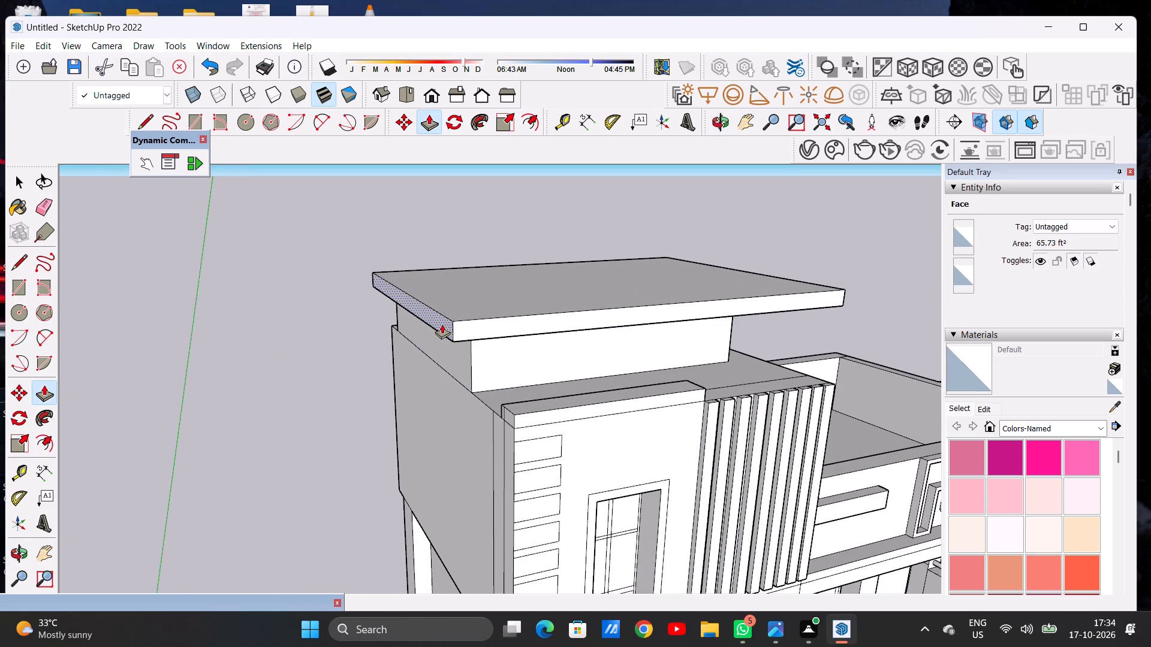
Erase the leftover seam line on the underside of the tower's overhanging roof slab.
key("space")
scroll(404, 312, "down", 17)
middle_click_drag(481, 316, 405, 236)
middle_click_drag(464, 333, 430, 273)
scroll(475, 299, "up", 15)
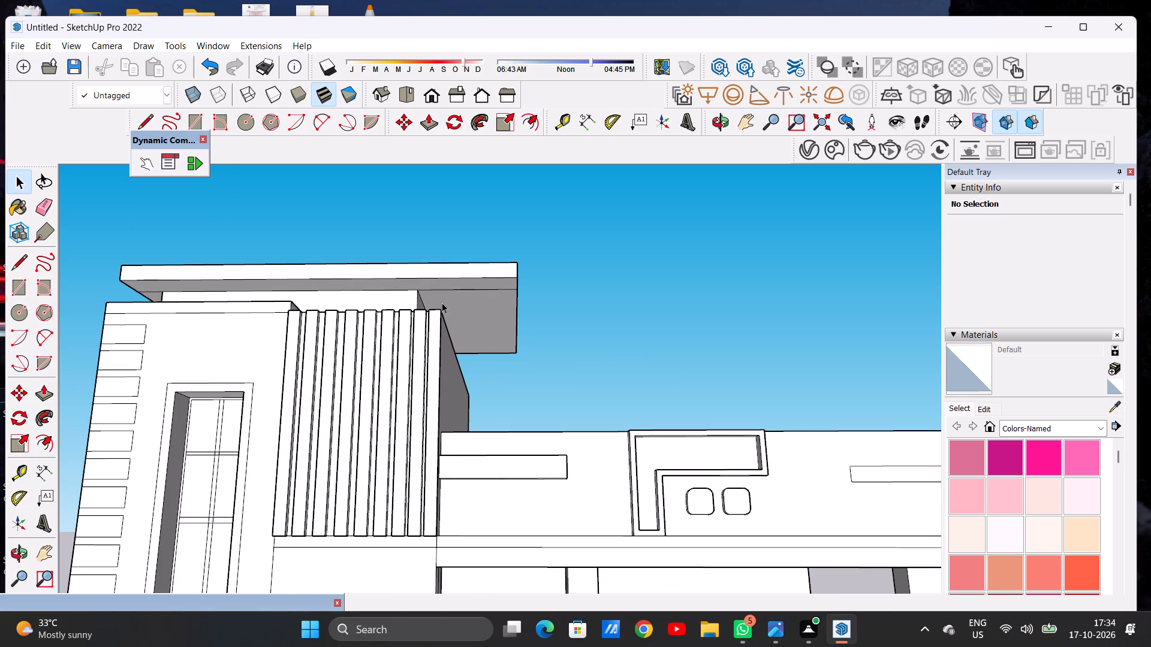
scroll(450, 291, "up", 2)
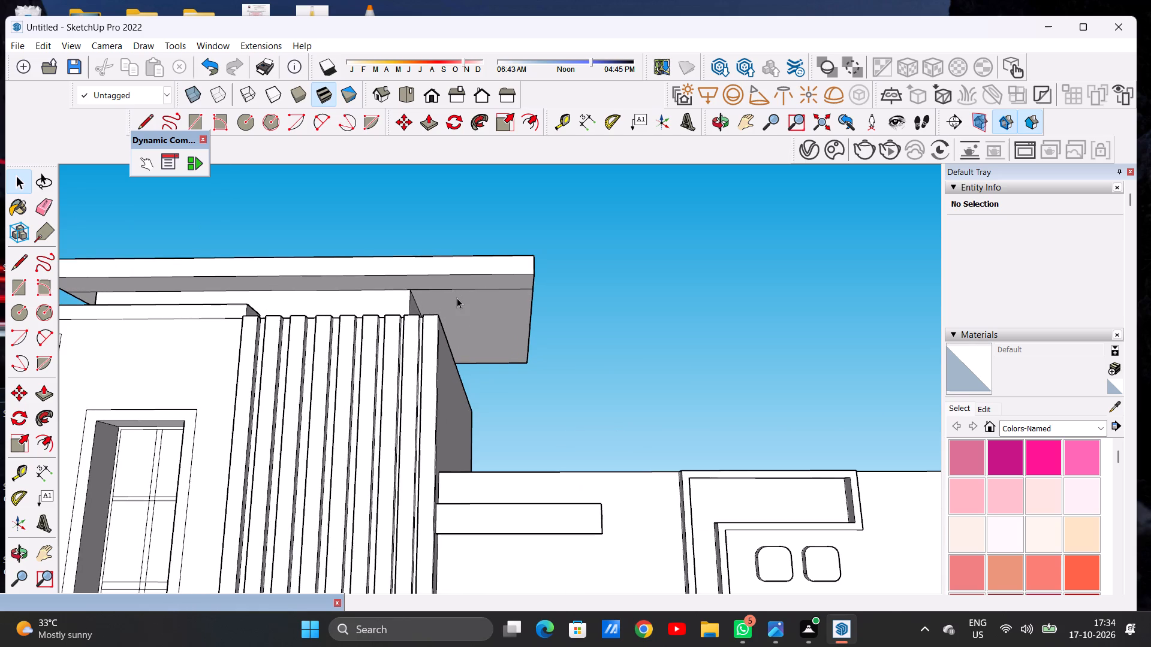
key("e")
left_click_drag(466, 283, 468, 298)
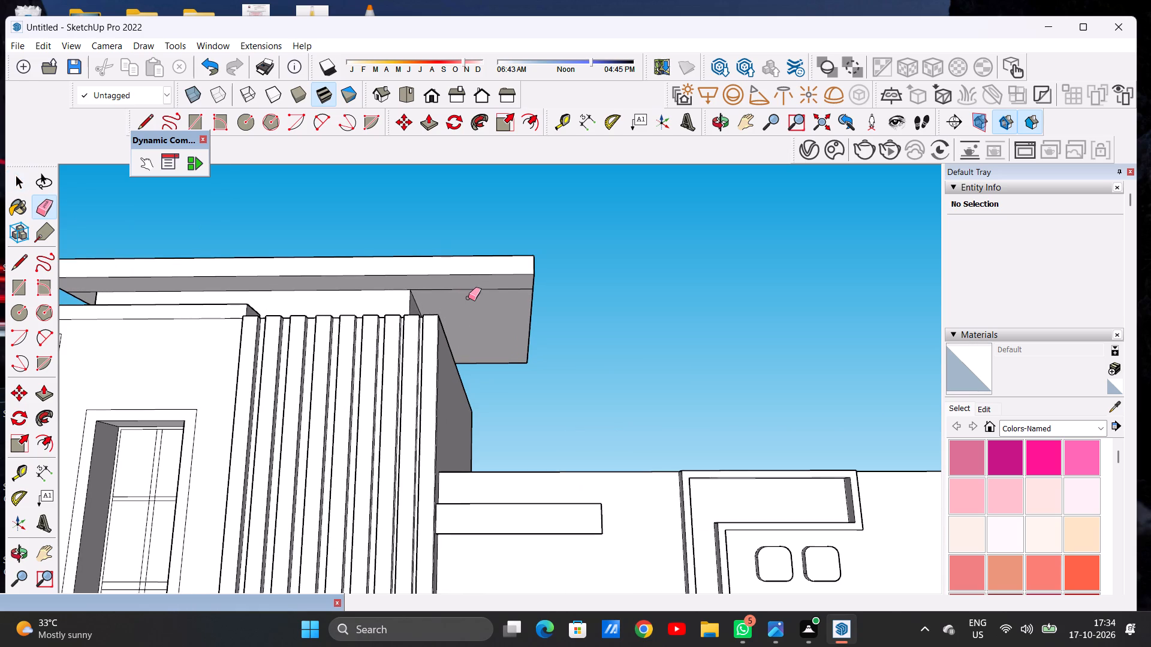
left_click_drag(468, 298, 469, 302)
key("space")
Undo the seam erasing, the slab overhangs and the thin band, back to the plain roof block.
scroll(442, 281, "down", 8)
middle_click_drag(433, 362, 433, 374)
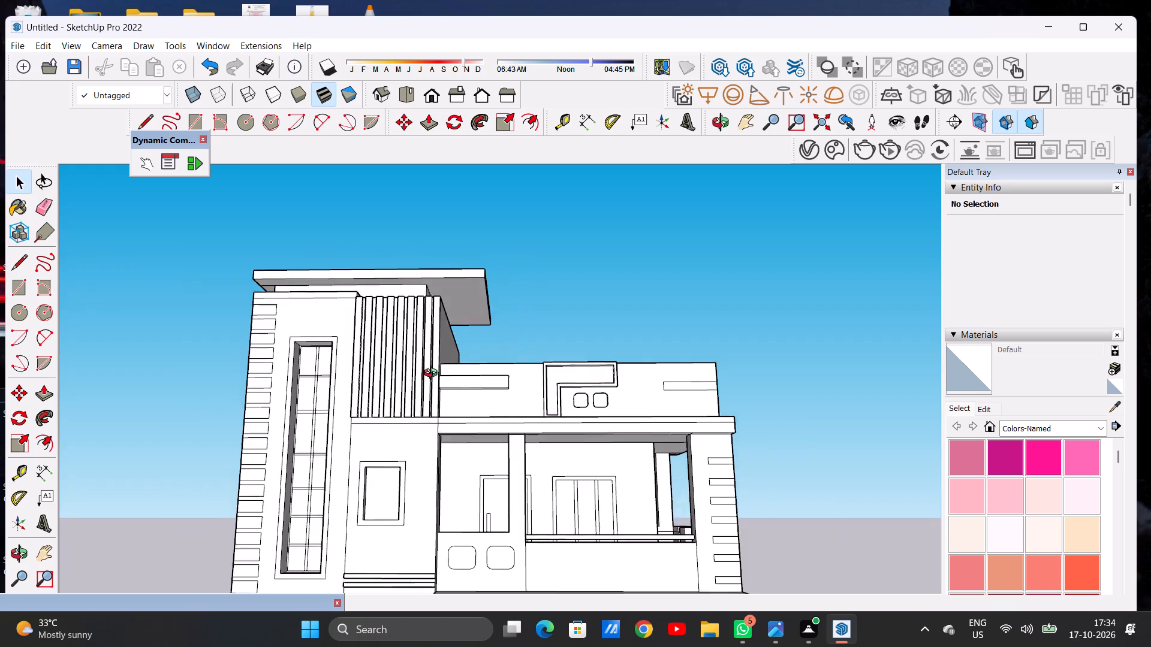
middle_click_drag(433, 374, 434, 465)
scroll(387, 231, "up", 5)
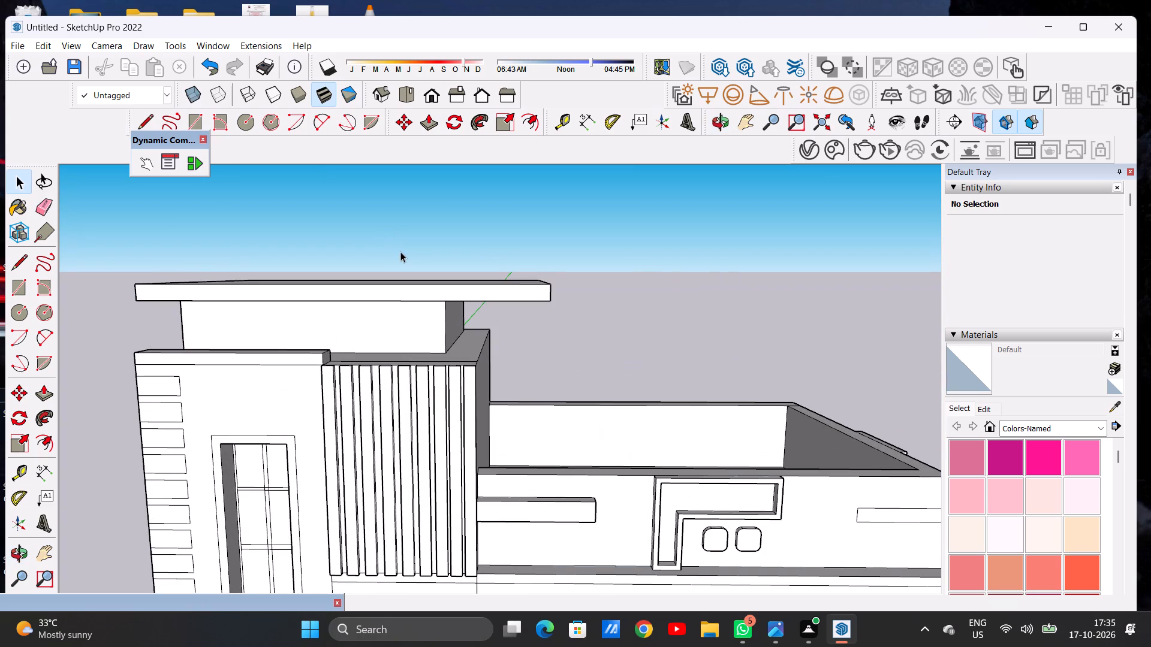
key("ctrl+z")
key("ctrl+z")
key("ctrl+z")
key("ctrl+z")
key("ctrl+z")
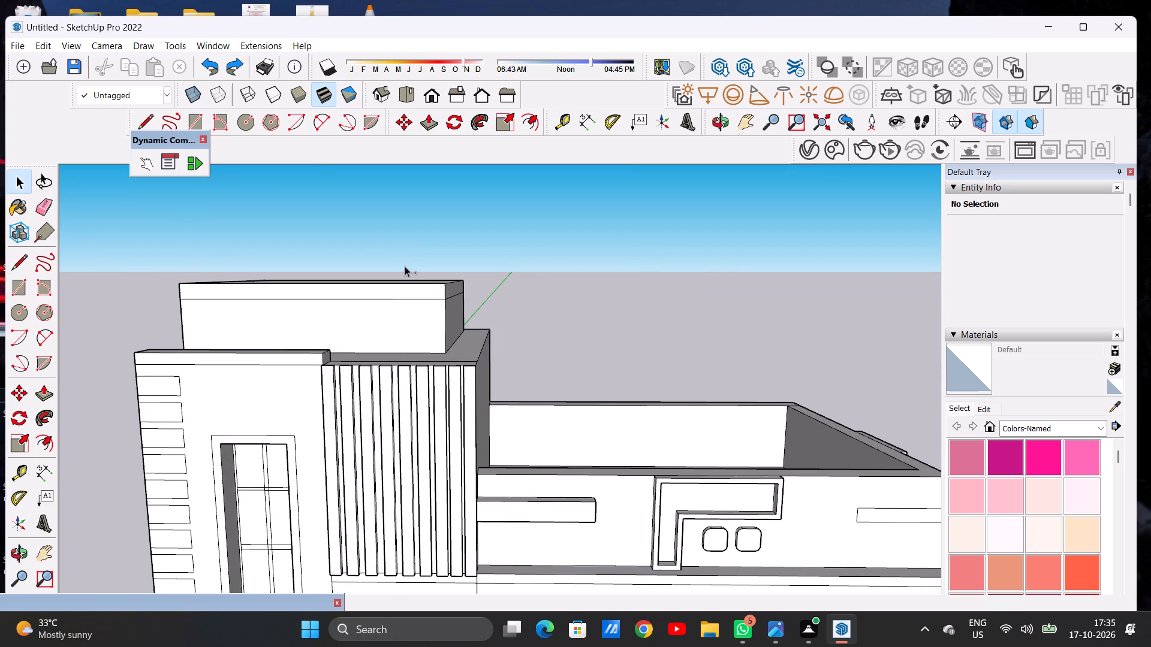
Push/Pull the top of the tower's roof block upward to make the block taller.
middle_click_drag(431, 351, 432, 395)
key("p")
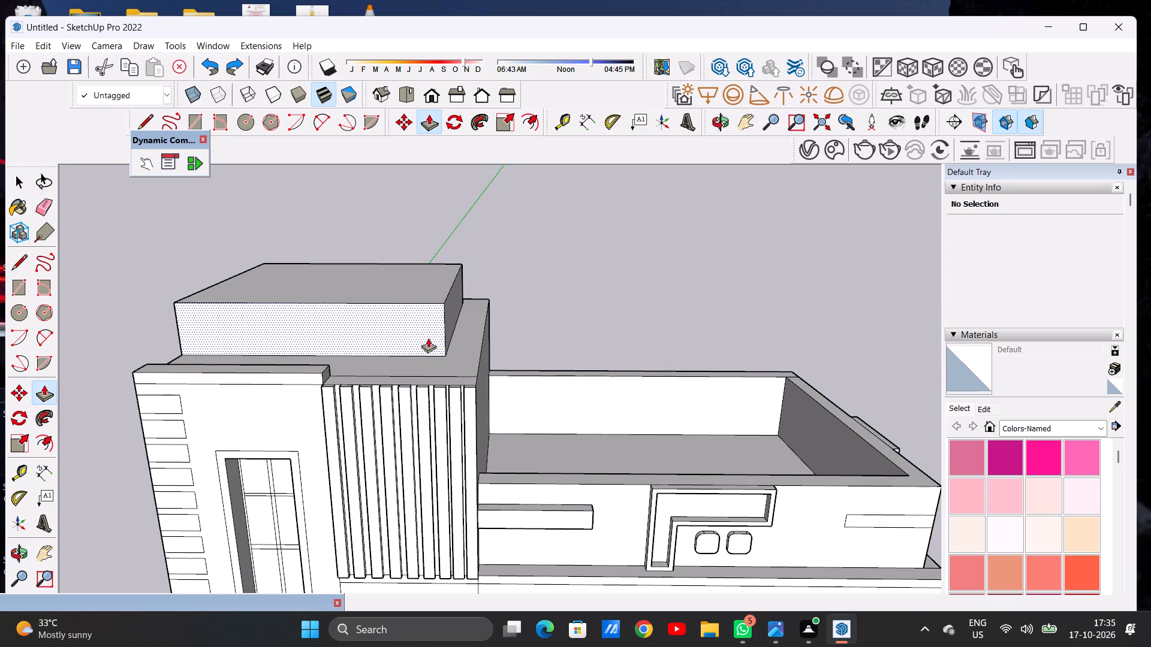
left_click(415, 285)
left_click(408, 269)
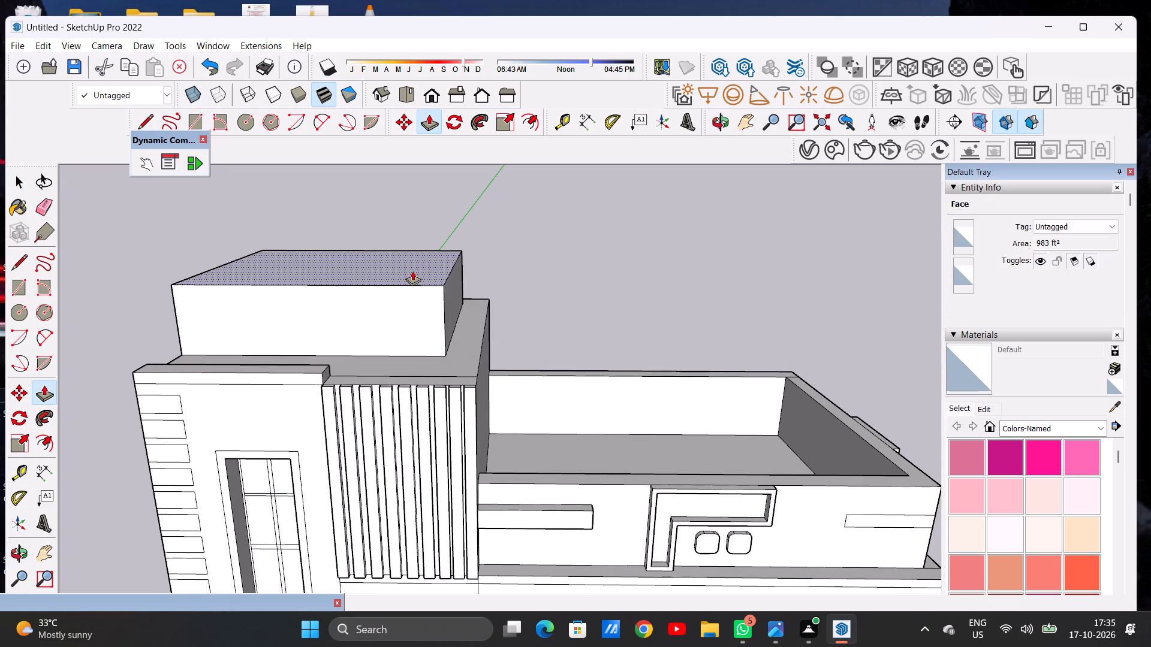
Push/Pull the top of the taller roof block up again as a separate thin slab band.
left_click(412, 271)
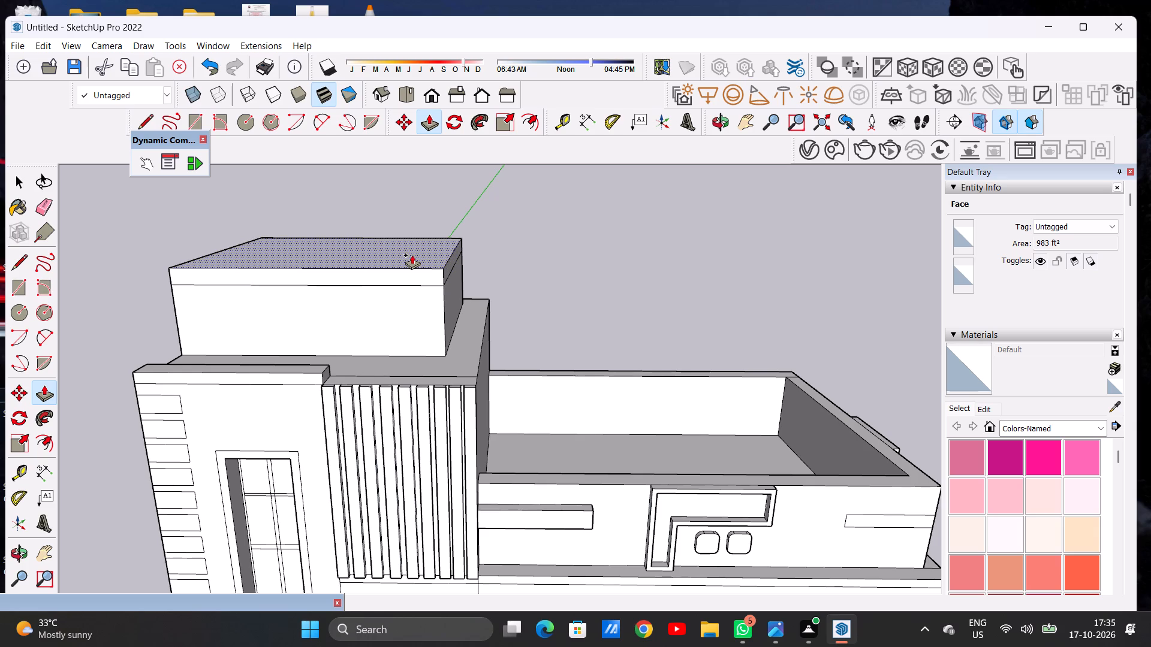
left_click(412, 255)
key("space")
Push/Pull the slab band outward at the front, terrace side and outer side so it overhangs the roof block.
type("P")
left_click(428, 271)
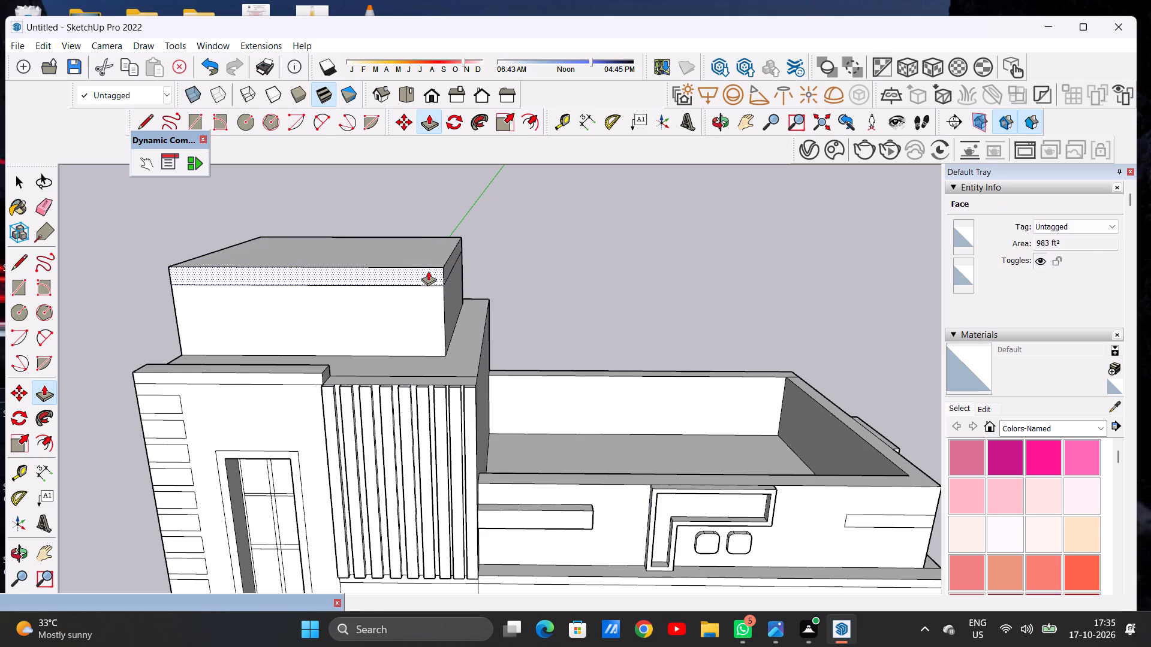
left_click(404, 288)
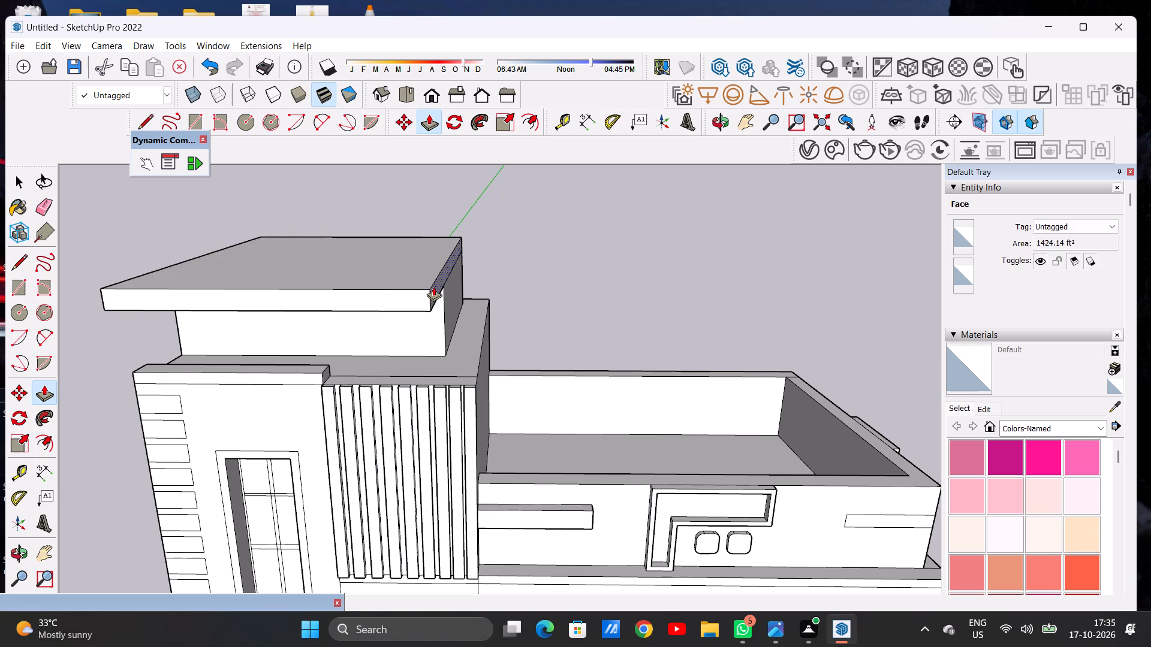
left_click(433, 286)
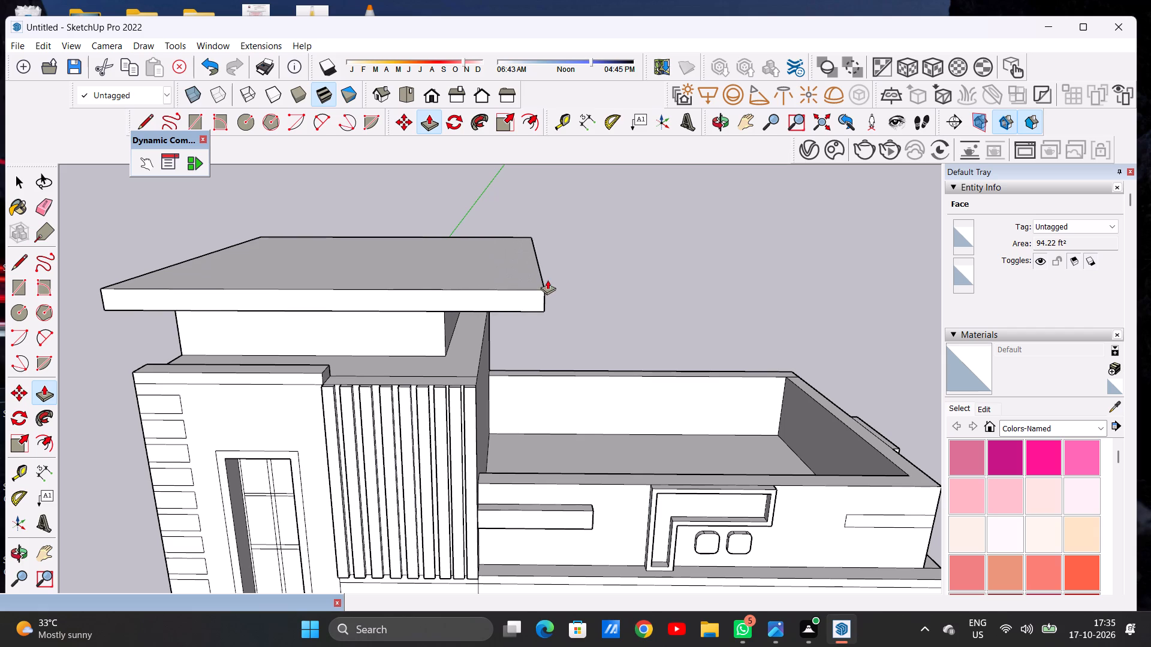
left_click(547, 280)
scroll(472, 244, "down", 12)
middle_click_drag(289, 256, 501, 220)
scroll(409, 253, "up", 6)
left_click(417, 254)
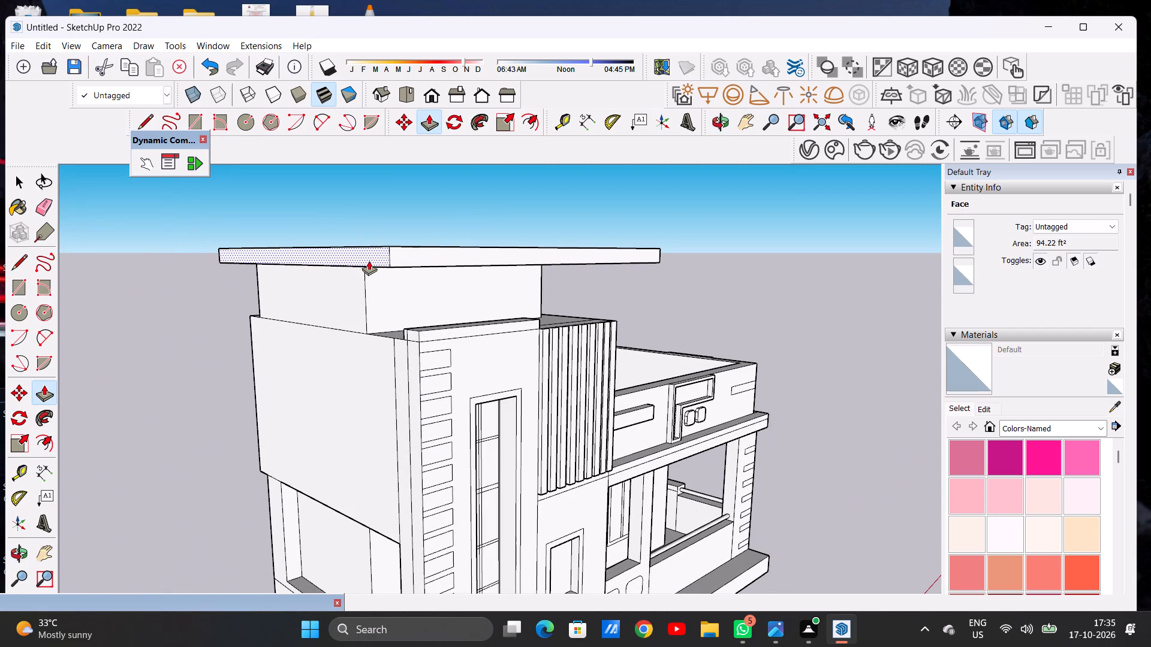
left_click(369, 262)
key("space")
Push/Pull the outer-side edge face of the tower's roof slab slightly further outward.
scroll(327, 273, "down", 9)
middle_click_drag(415, 275, 218, 244)
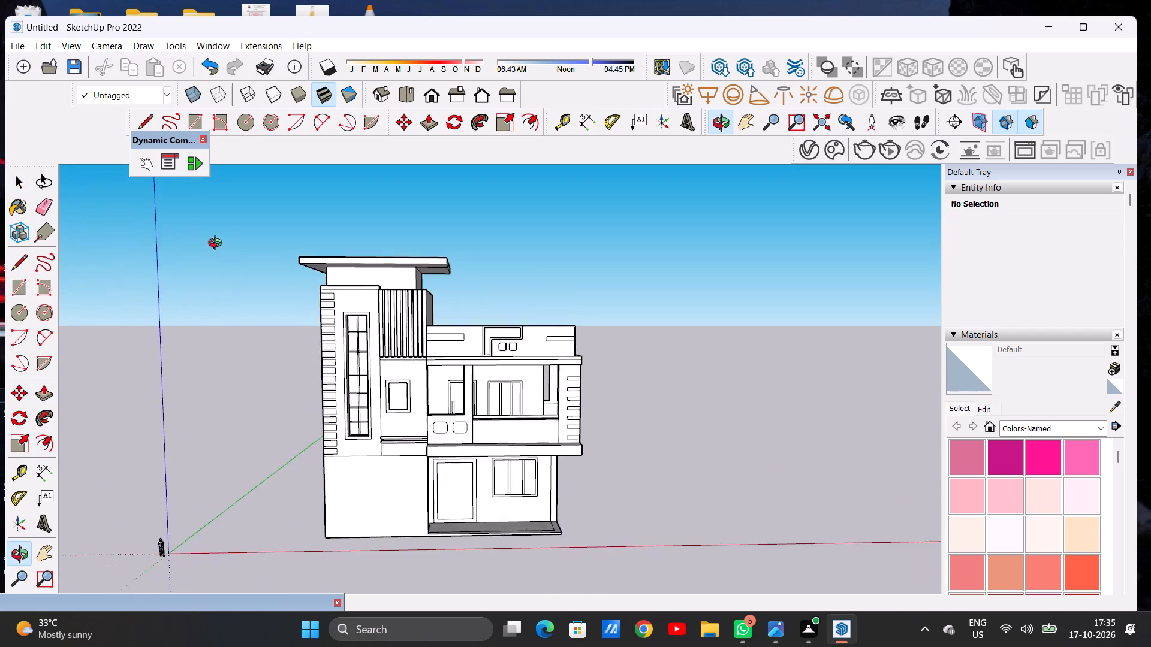
middle_click_drag(218, 244, 204, 232)
middle_click_drag(242, 262, 350, 296)
scroll(316, 269, "up", 5)
scroll(314, 266, "down", 1)
scroll(314, 266, "up", 1)
middle_click_drag(320, 279, 308, 261)
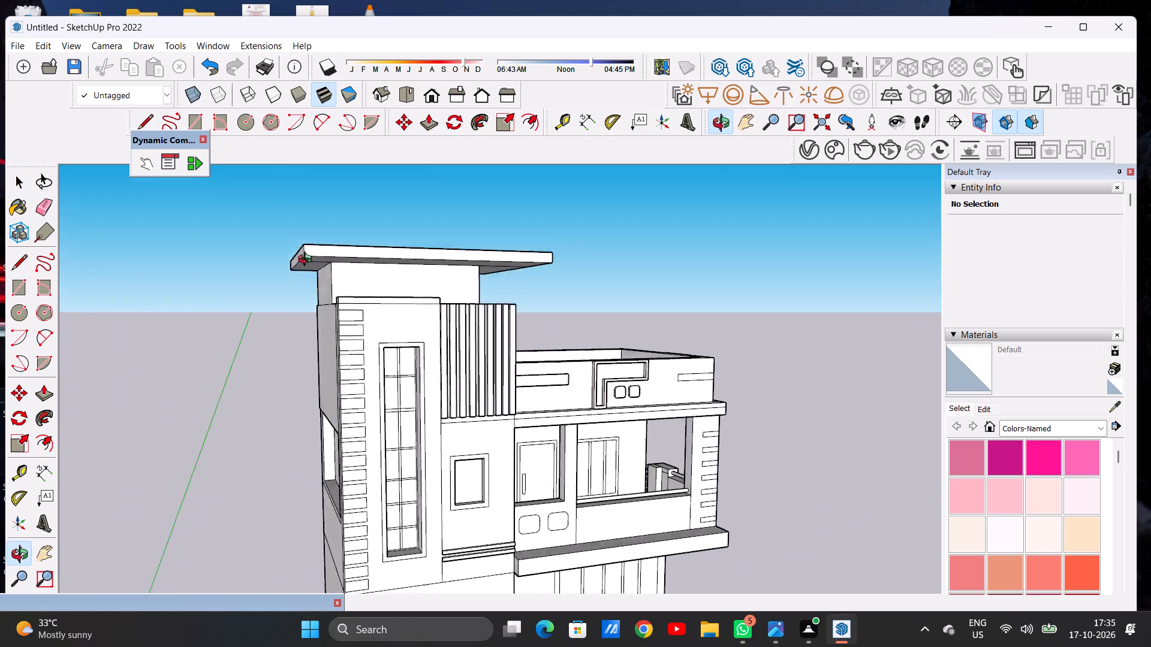
middle_click_drag(308, 261, 293, 235)
middle_click_drag(300, 239, 327, 252)
key("p")
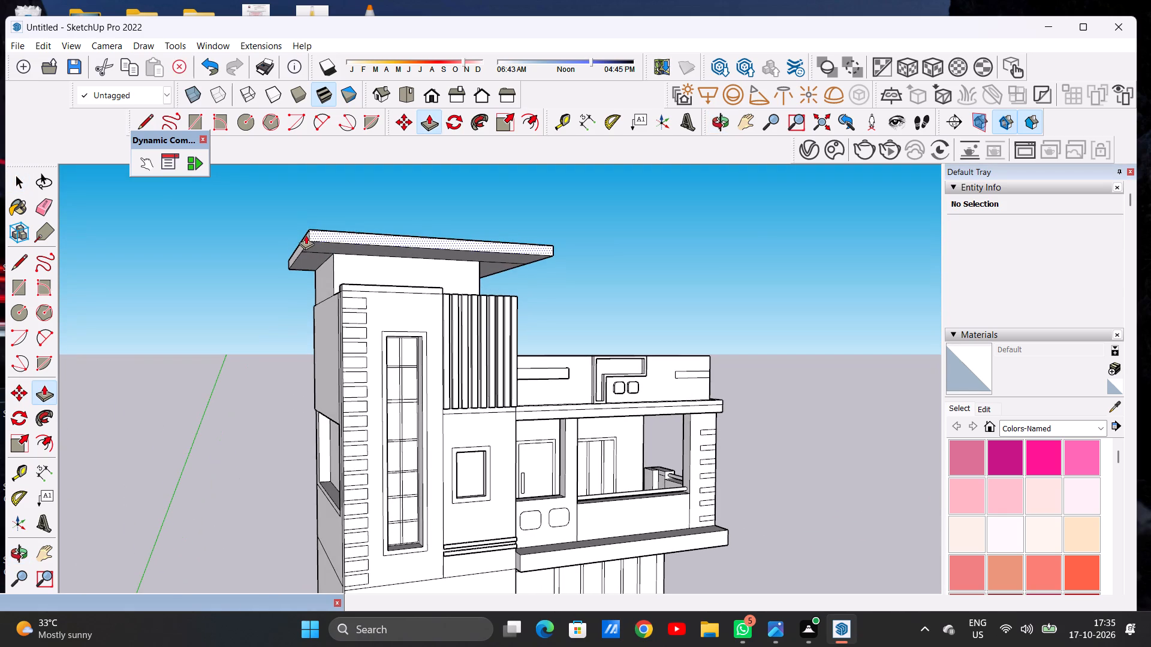
scroll(306, 234, "up", 11)
left_click(304, 244)
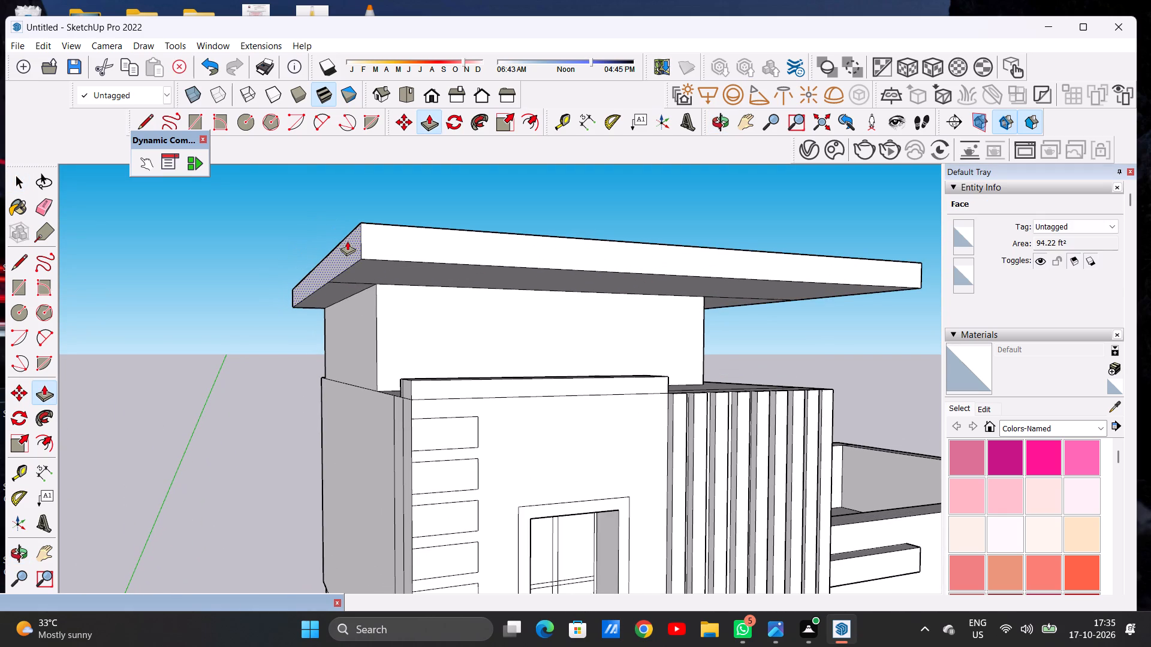
left_click(335, 240)
Erase the leftover seam line on the roof slab's outer-side overhang.
key("space")
key("e")
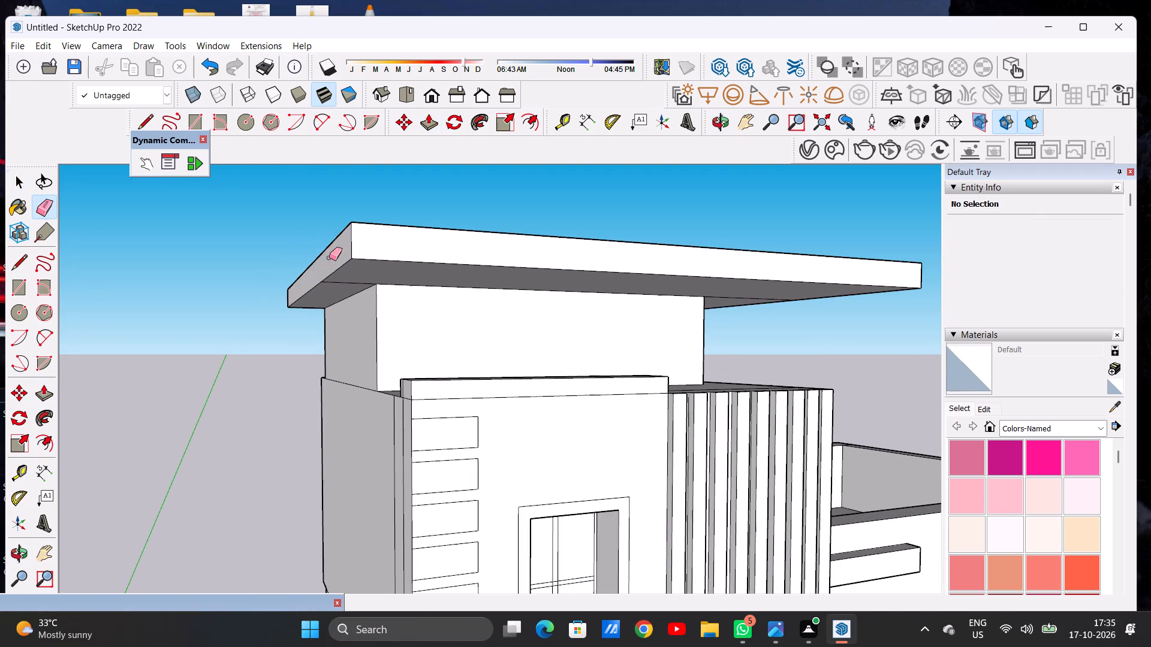
scroll(338, 298, "up", 7)
left_click_drag(335, 246, 323, 265)
key("space")
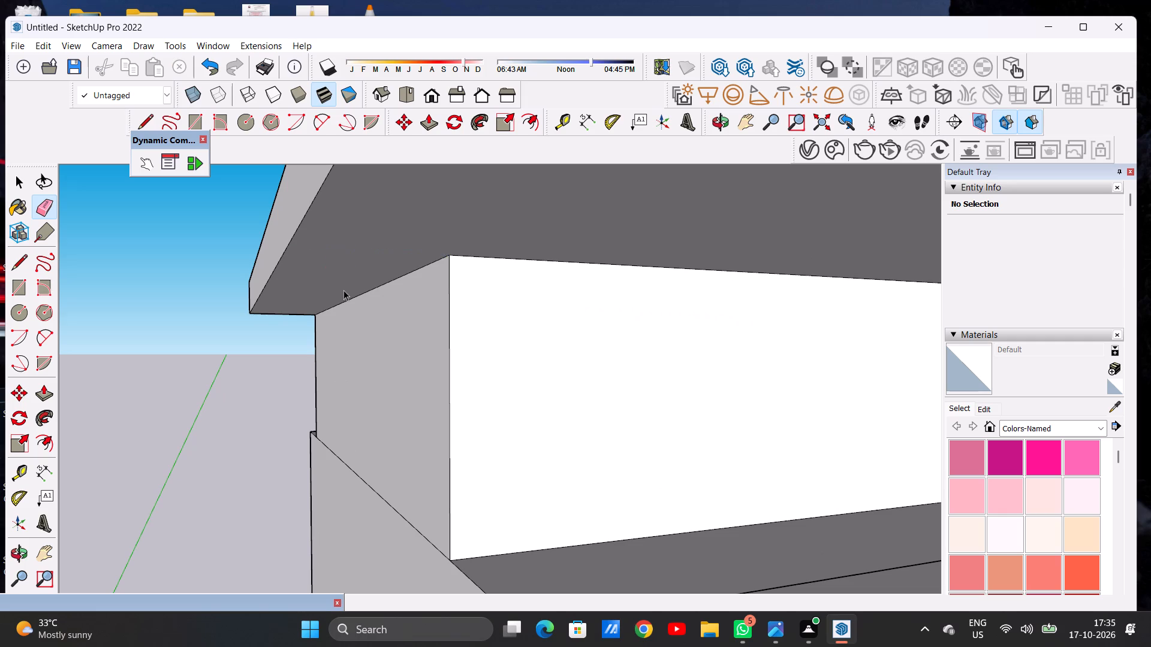
Erase the leftover seam line on the underside of the tower roof slab's terrace-side overhang.
scroll(358, 301, "down", 2)
scroll(357, 301, "up", 1)
scroll(357, 301, "down", 7)
scroll(336, 297, "up", 1)
scroll(335, 297, "down", 9)
middle_click_drag(453, 297, 322, 284)
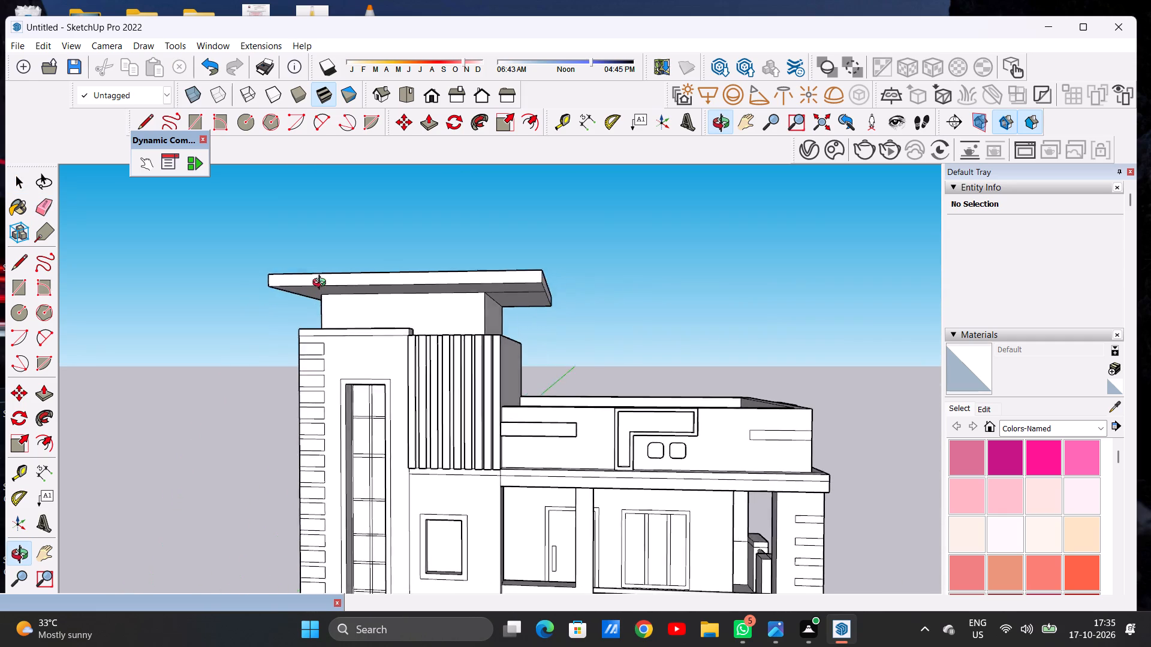
middle_click_drag(322, 284, 331, 261)
scroll(493, 310, "up", 1)
scroll(498, 309, "down", 1)
scroll(503, 303, "up", 10)
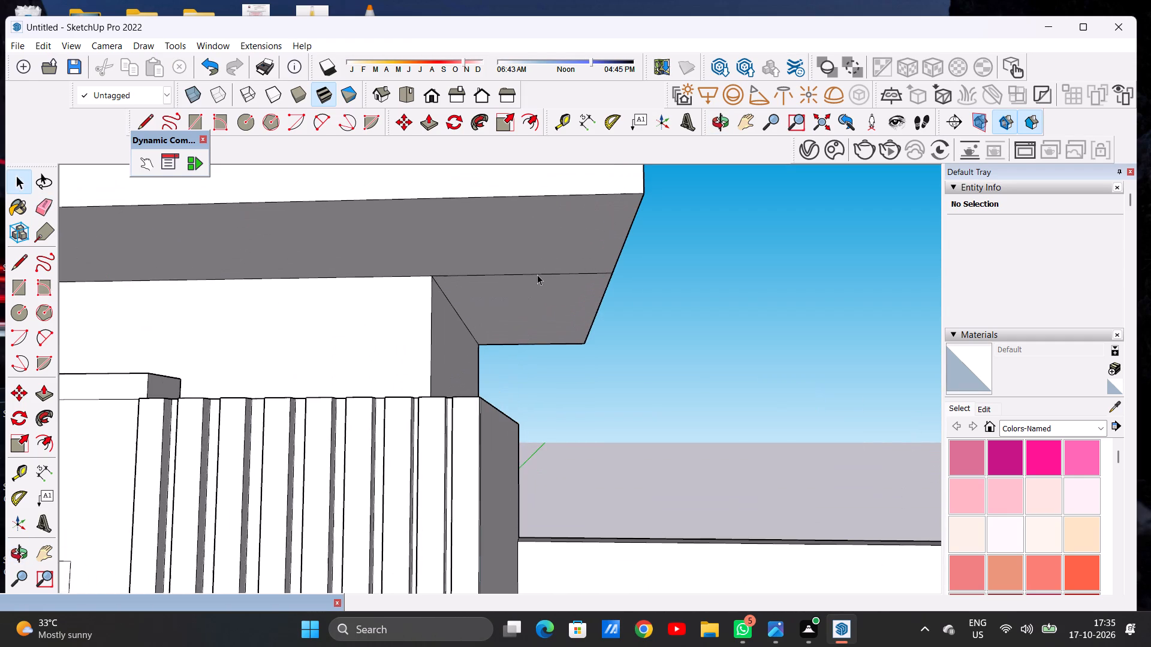
key("e")
left_click_drag(540, 254, 543, 285)
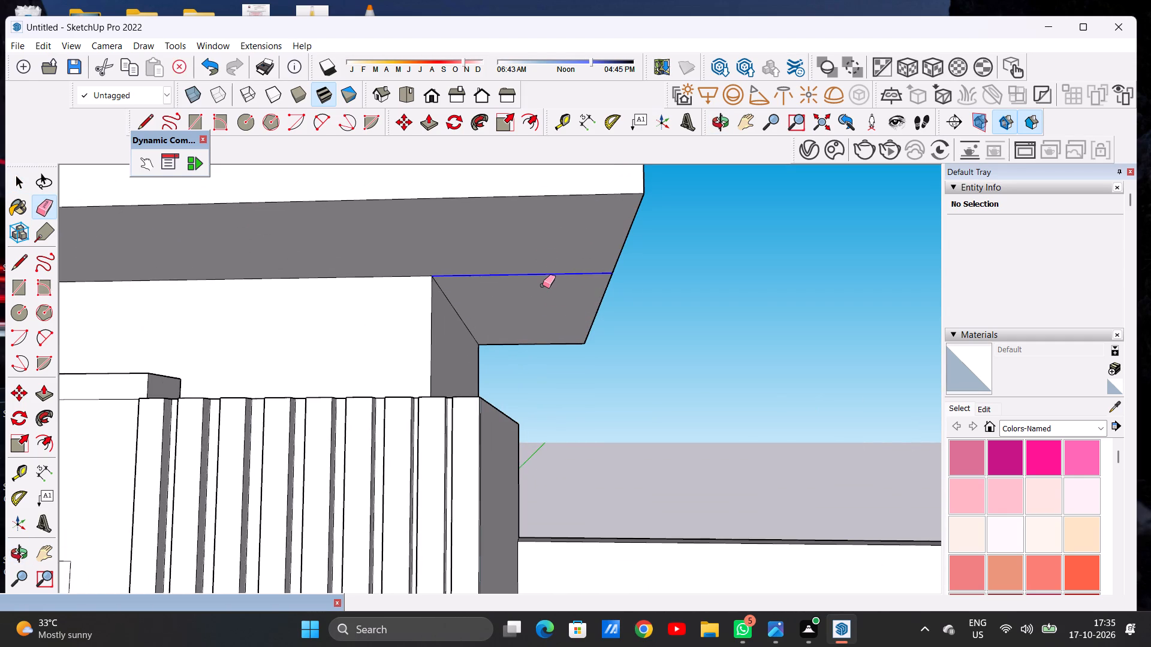
key("space")
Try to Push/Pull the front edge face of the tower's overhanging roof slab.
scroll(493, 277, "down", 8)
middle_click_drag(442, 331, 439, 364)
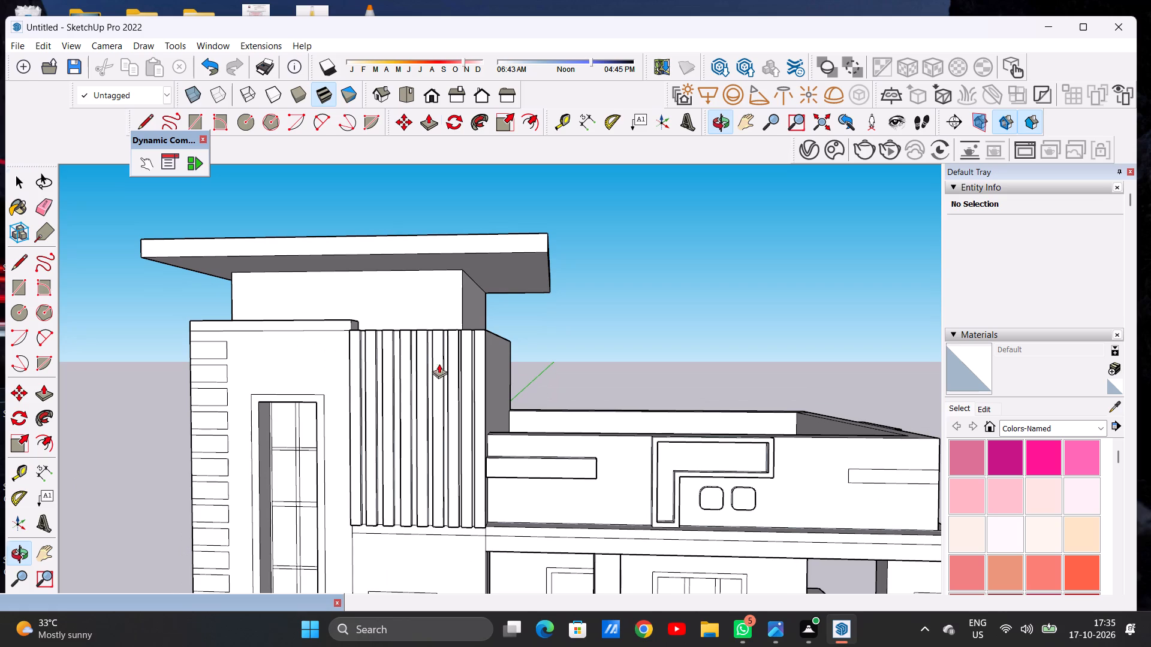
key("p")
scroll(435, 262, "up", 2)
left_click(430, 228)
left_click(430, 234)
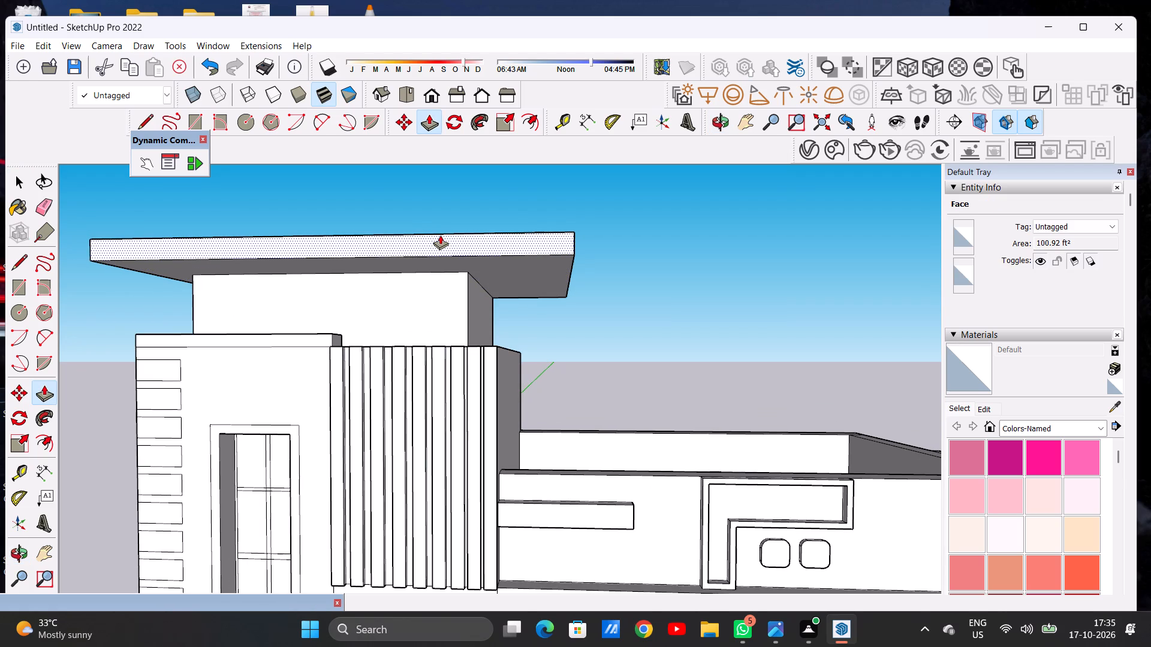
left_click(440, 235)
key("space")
Push/Pull the front edge face of the tower's roof slab inward to shorten its front overhang.
scroll(401, 315, "down", 7)
middle_click_drag(387, 314, 351, 314)
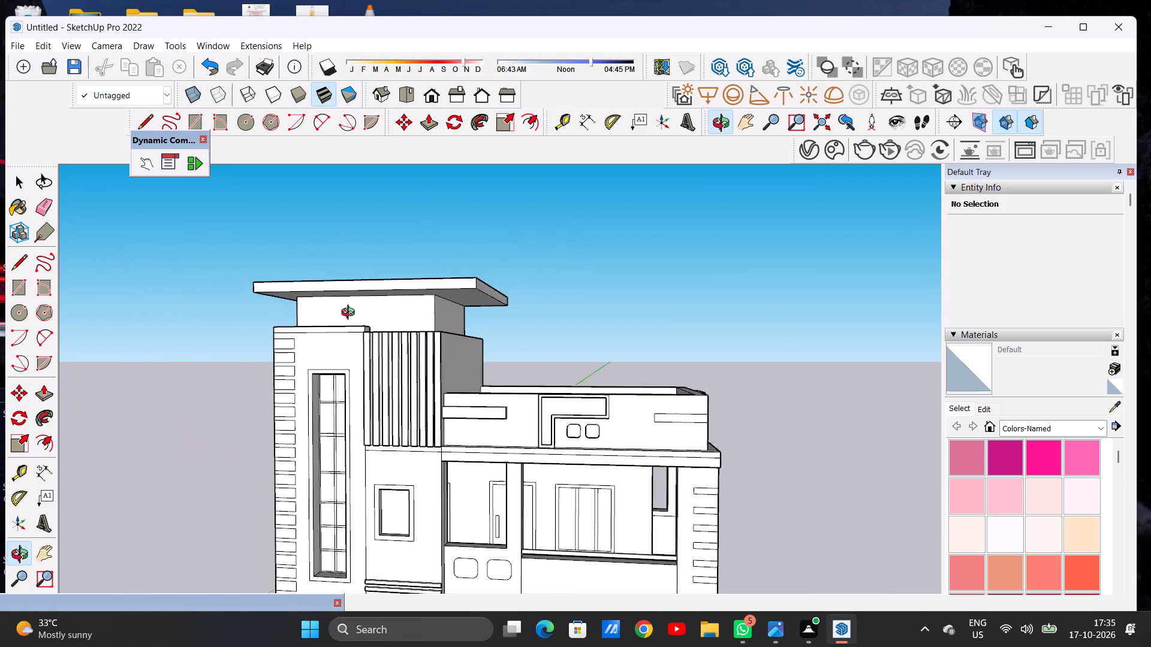
middle_click_drag(351, 314, 203, 328)
scroll(436, 296, "up", 5)
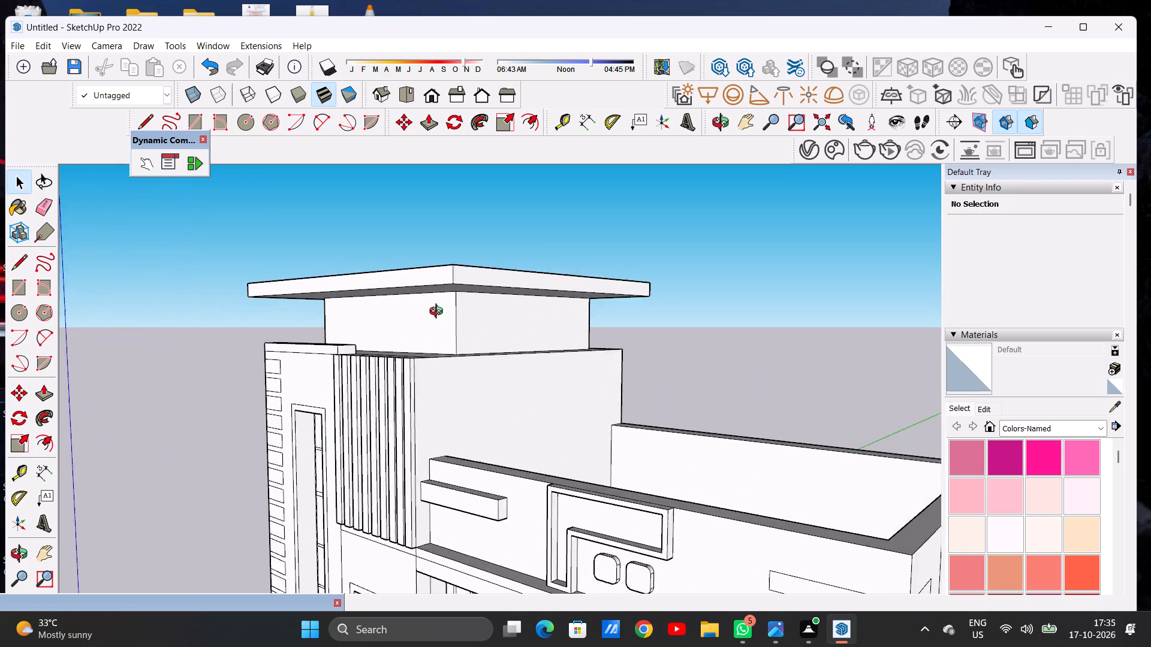
scroll(439, 313, "up", 1)
middle_click_drag(438, 315, 463, 284)
scroll(439, 270, "up", 7)
key("o")
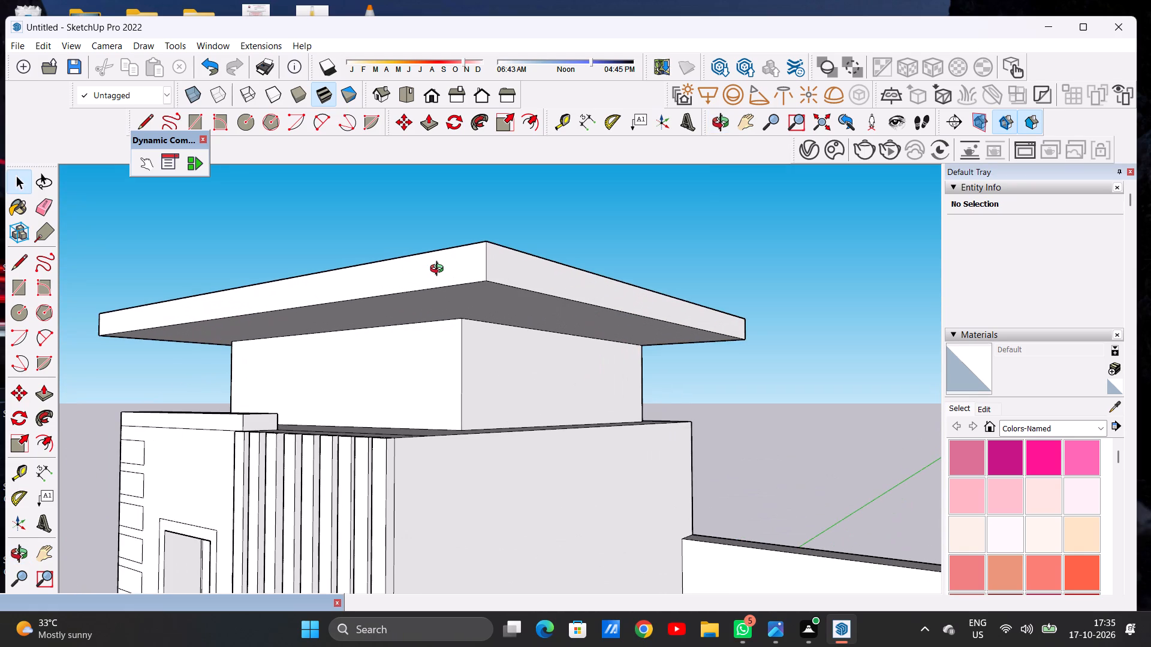
left_click(436, 274)
key("space")
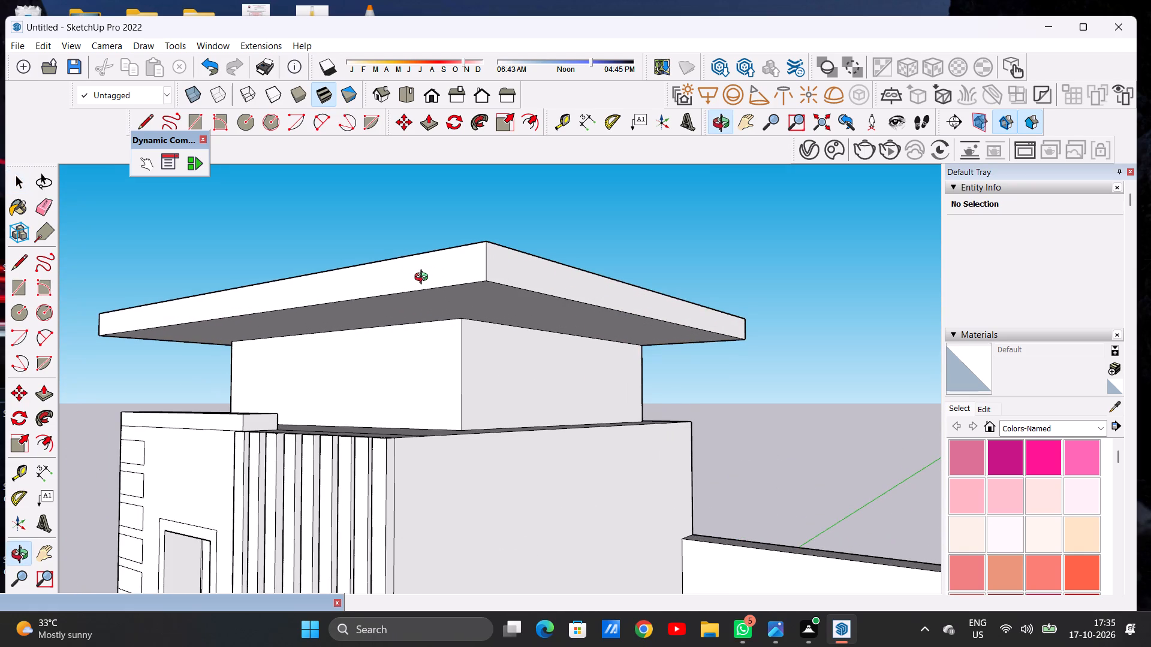
type("P")
left_click(441, 267)
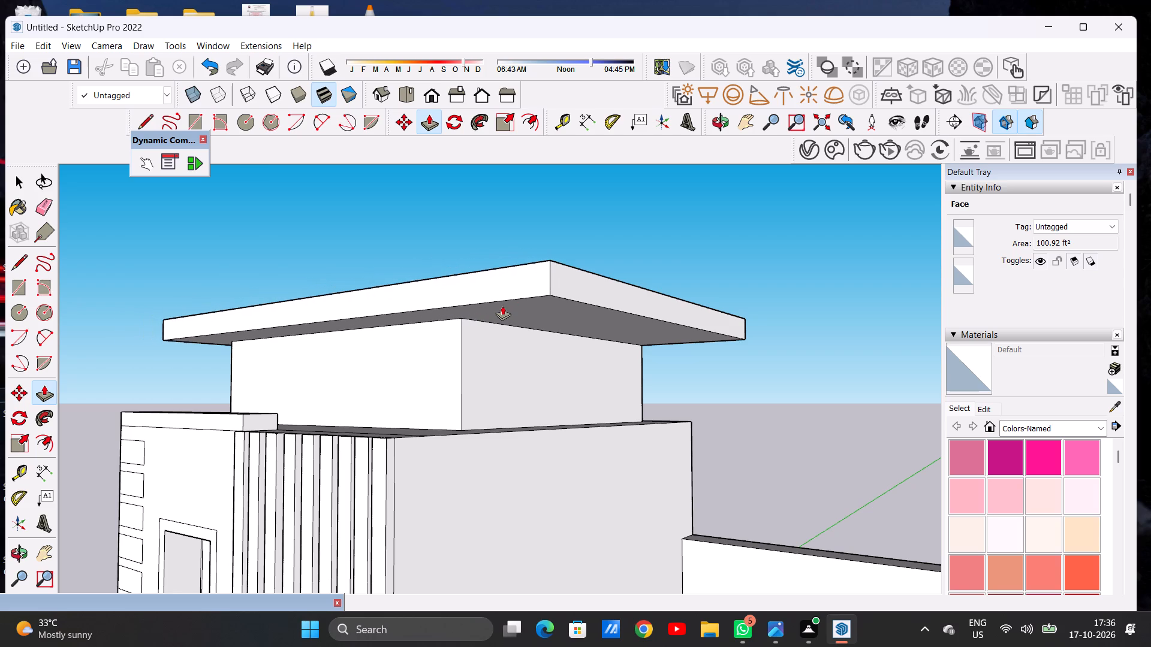
left_click(502, 306)
key("space")
Examine the tower's roof slab overhang from the front and from below.
key("b")
scroll(364, 335, "down", 6)
middle_click_drag(381, 373, 525, 412)
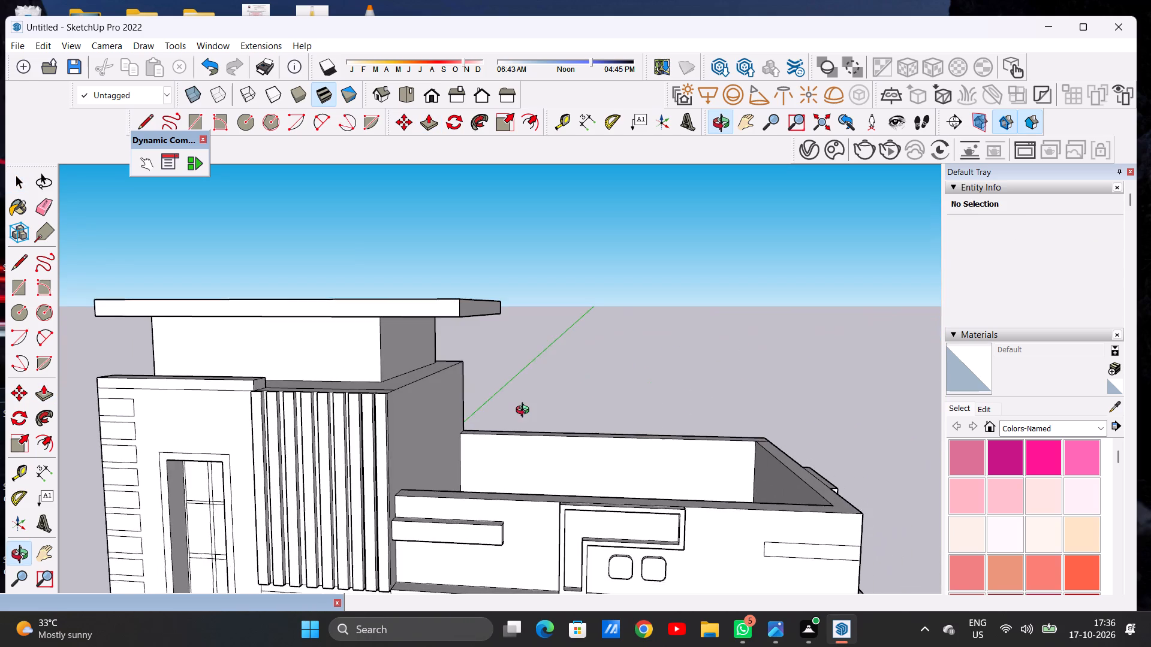
middle_click_drag(525, 412, 574, 401)
scroll(508, 358, "down", 11)
scroll(541, 349, "up", 1)
scroll(541, 349, "down", 2)
scroll(426, 341, "up", 8)
middle_click_drag(341, 360, 333, 349)
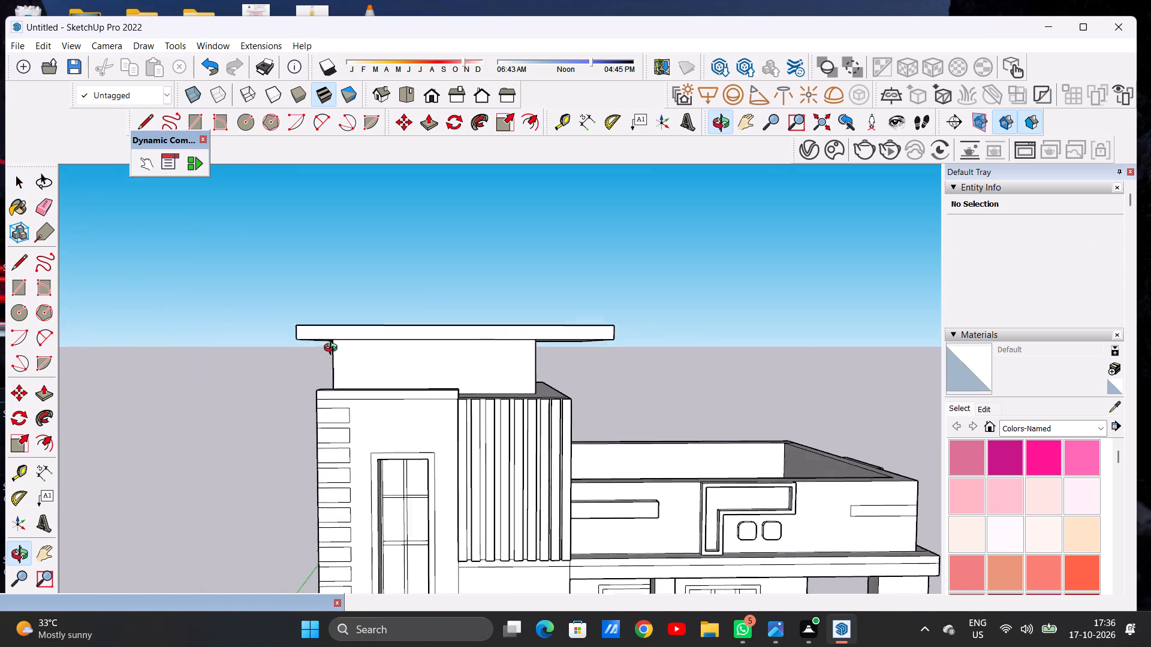
middle_click_drag(333, 349, 291, 259)
scroll(535, 341, "up", 8)
middle_click(486, 343)
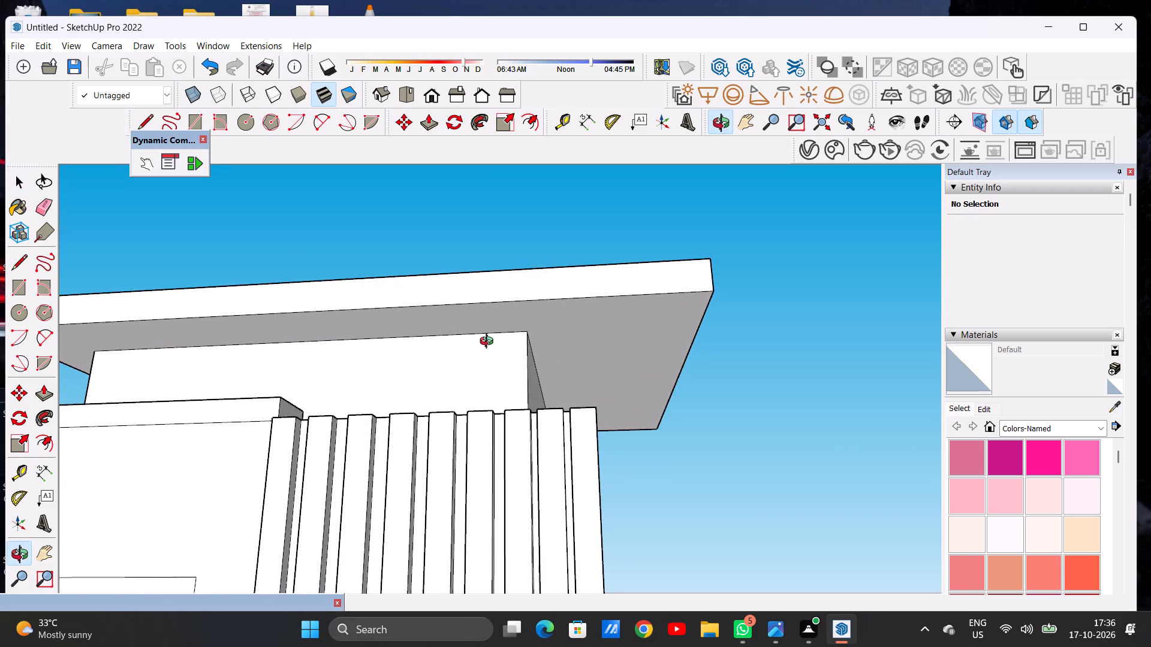
scroll(489, 403, "down", 9)
middle_click_drag(543, 423, 541, 394)
middle_click(545, 389)
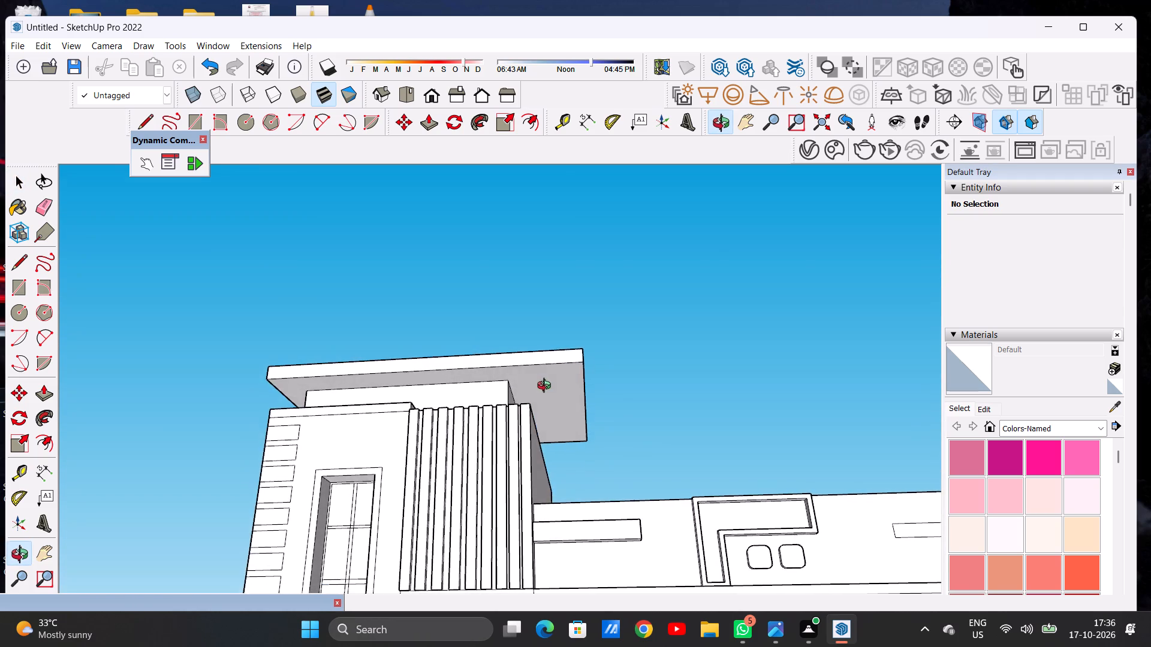
Draw a small narrow rectangle on the underside of the tower roof slab, beside the roof block's front terrace-side corner.
scroll(544, 384, "up", 2)
scroll(542, 383, "down", 1)
scroll(542, 383, "up", 12)
middle_click_drag(535, 389, 532, 350)
scroll(519, 421, "down", 8)
middle_click_drag(528, 440, 519, 510)
scroll(553, 397, "up", 3)
middle_click_drag(561, 404, 569, 380)
scroll(569, 380, "up", 1)
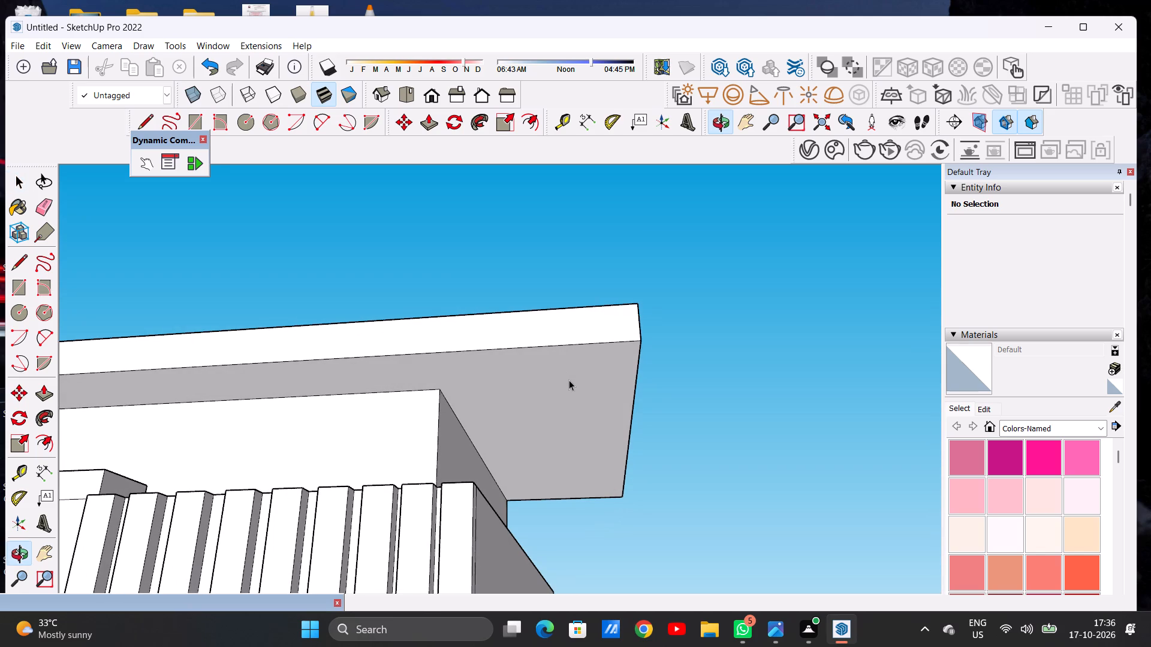
scroll(515, 379, "down", 2)
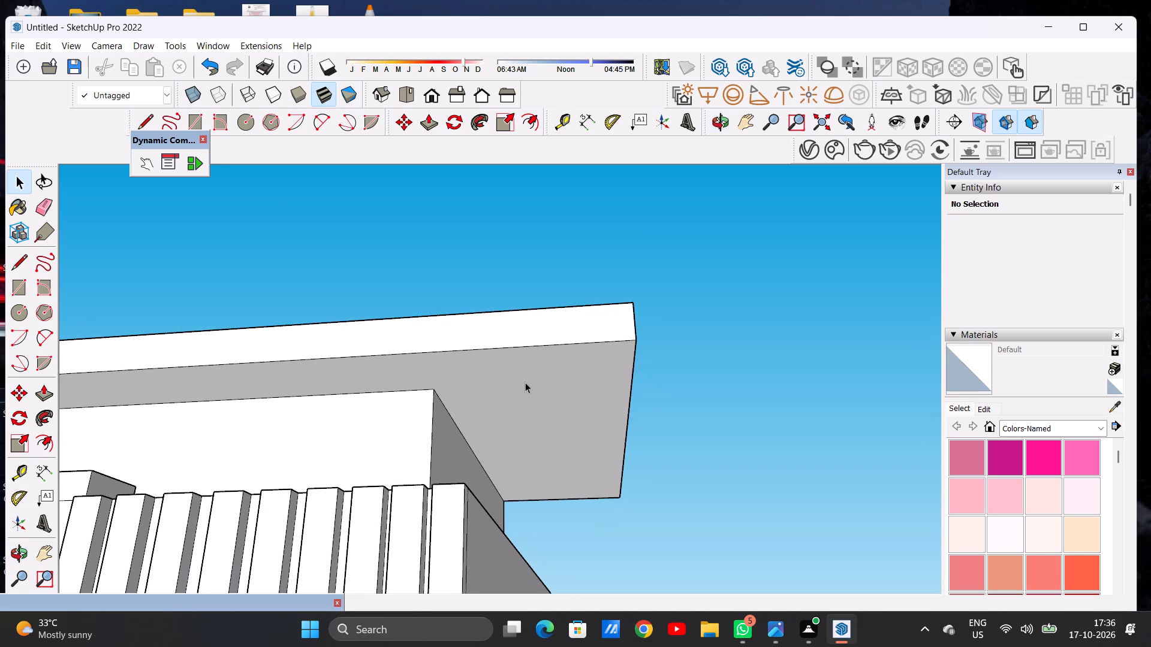
key("r")
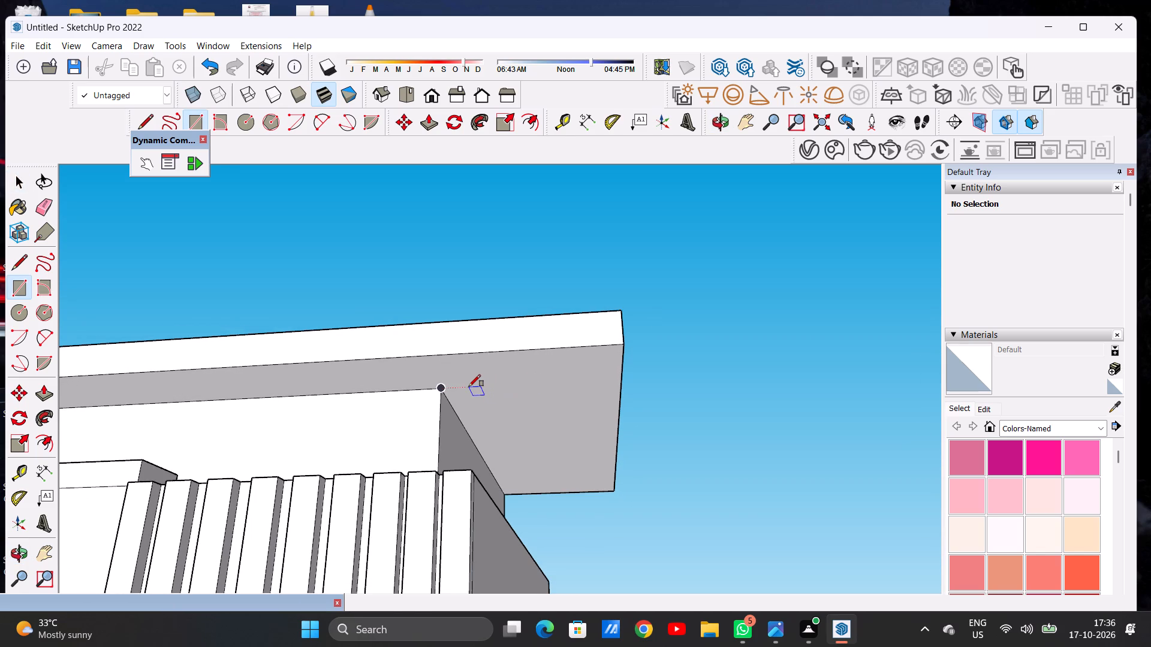
left_click(466, 386)
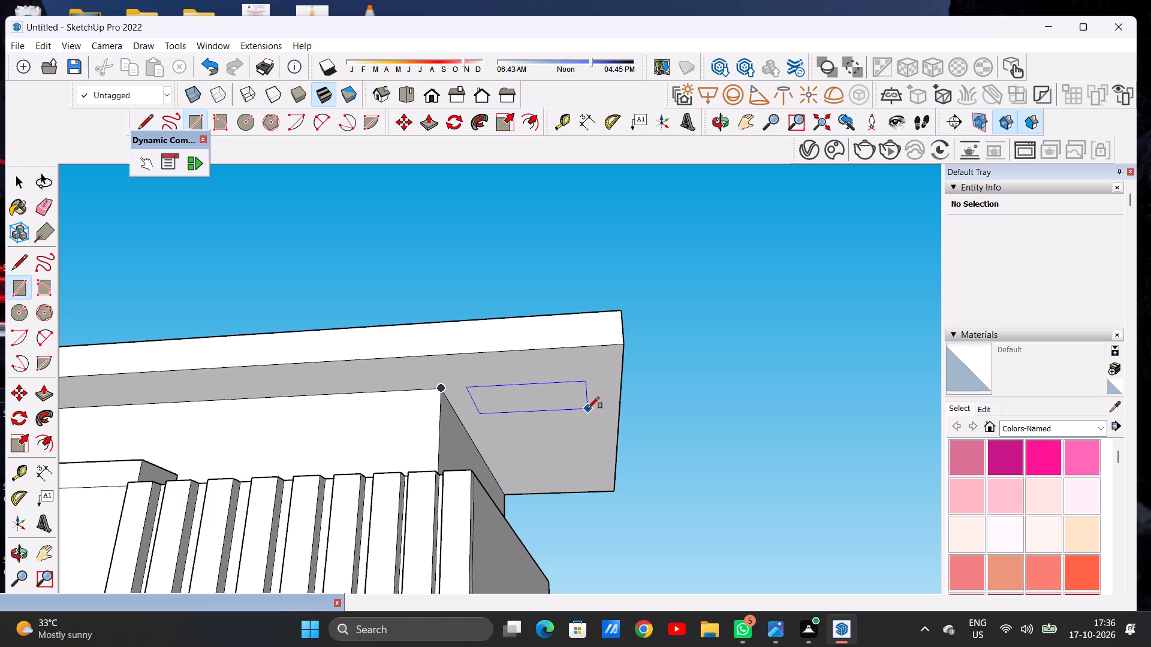
left_click(587, 409)
key("space")
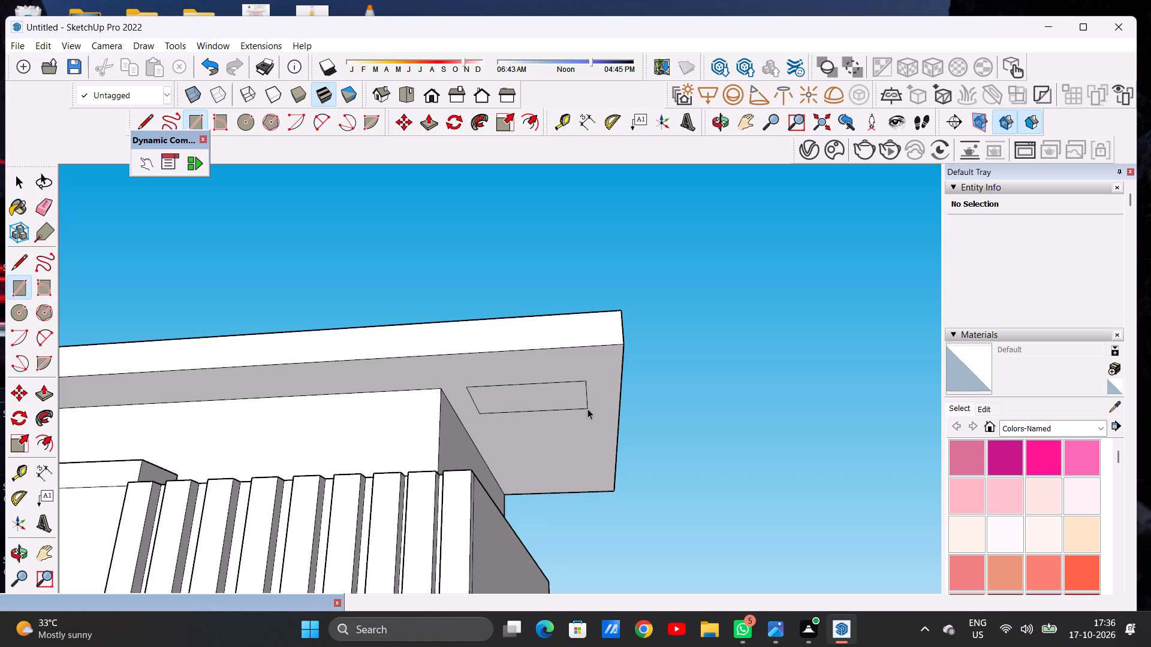
Move the small rectangle on the slab's underside, face and edges together, using its outer corner as the base point.
scroll(566, 388, "down", 6)
scroll(550, 437, "up", 4)
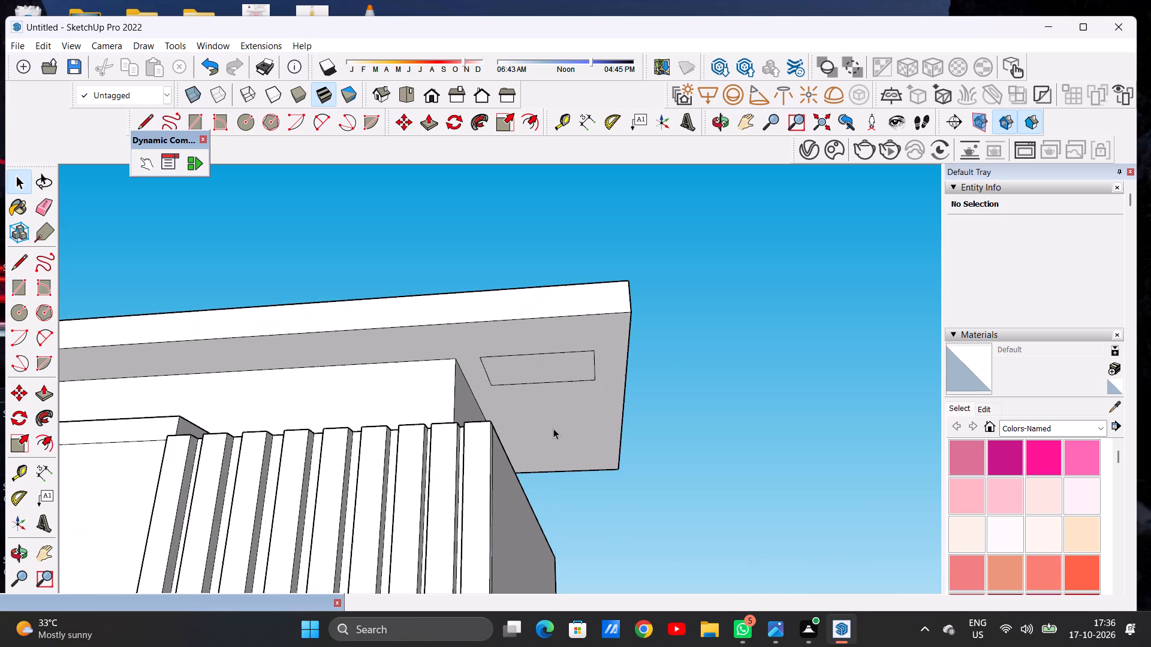
double_click(559, 373)
key("m")
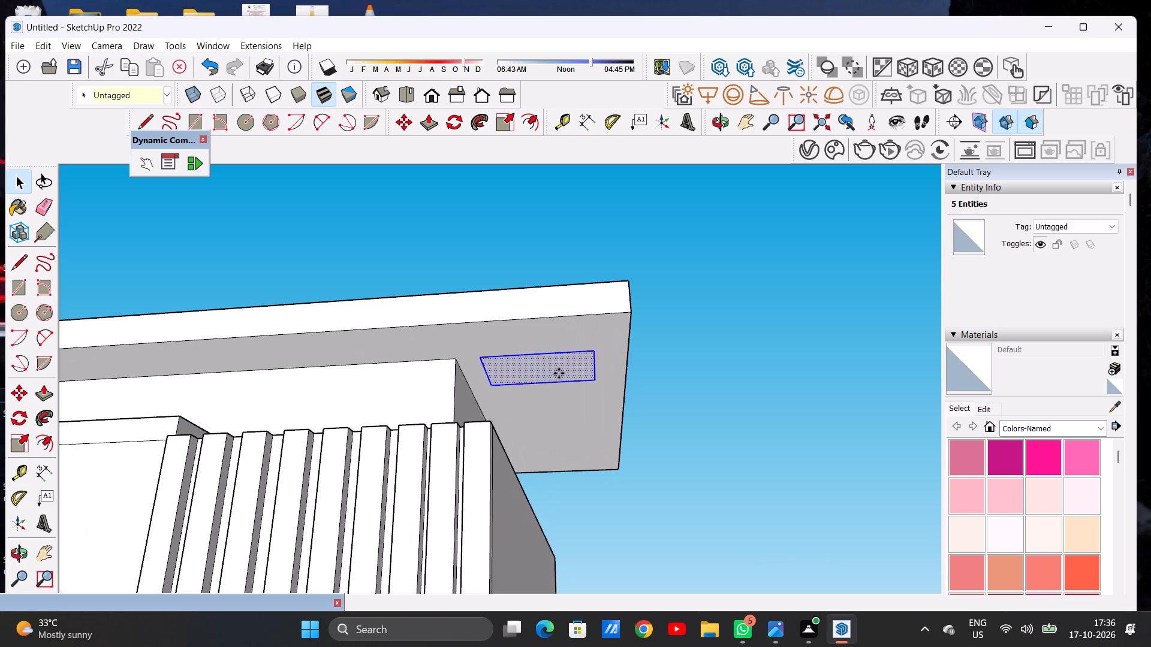
left_click(593, 379)
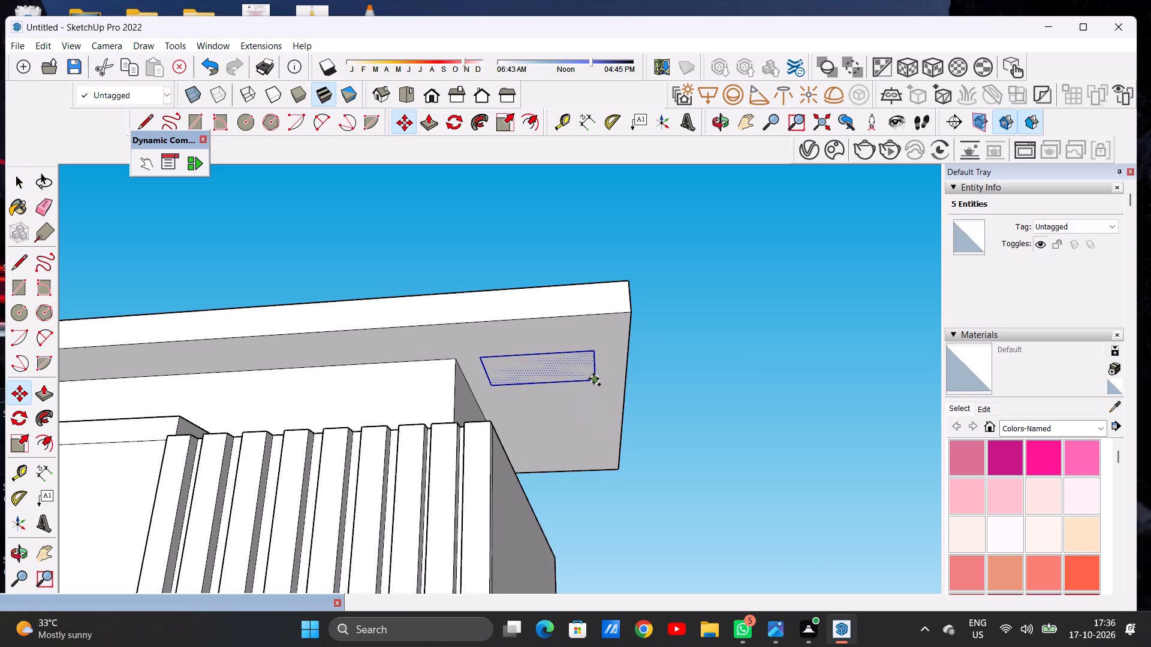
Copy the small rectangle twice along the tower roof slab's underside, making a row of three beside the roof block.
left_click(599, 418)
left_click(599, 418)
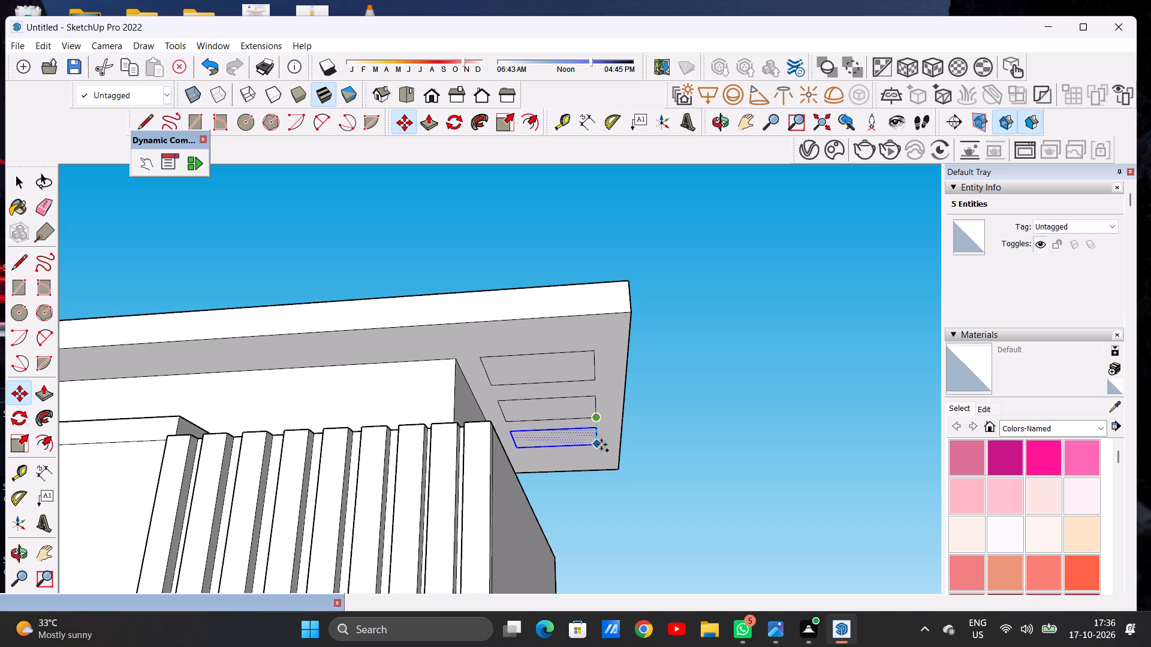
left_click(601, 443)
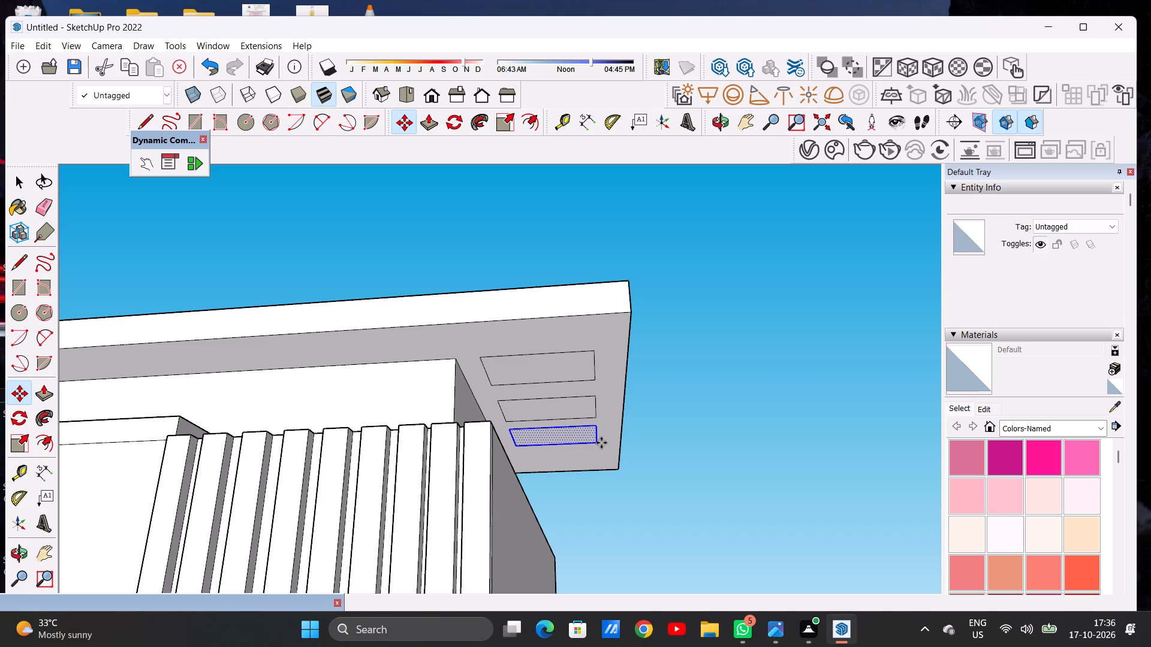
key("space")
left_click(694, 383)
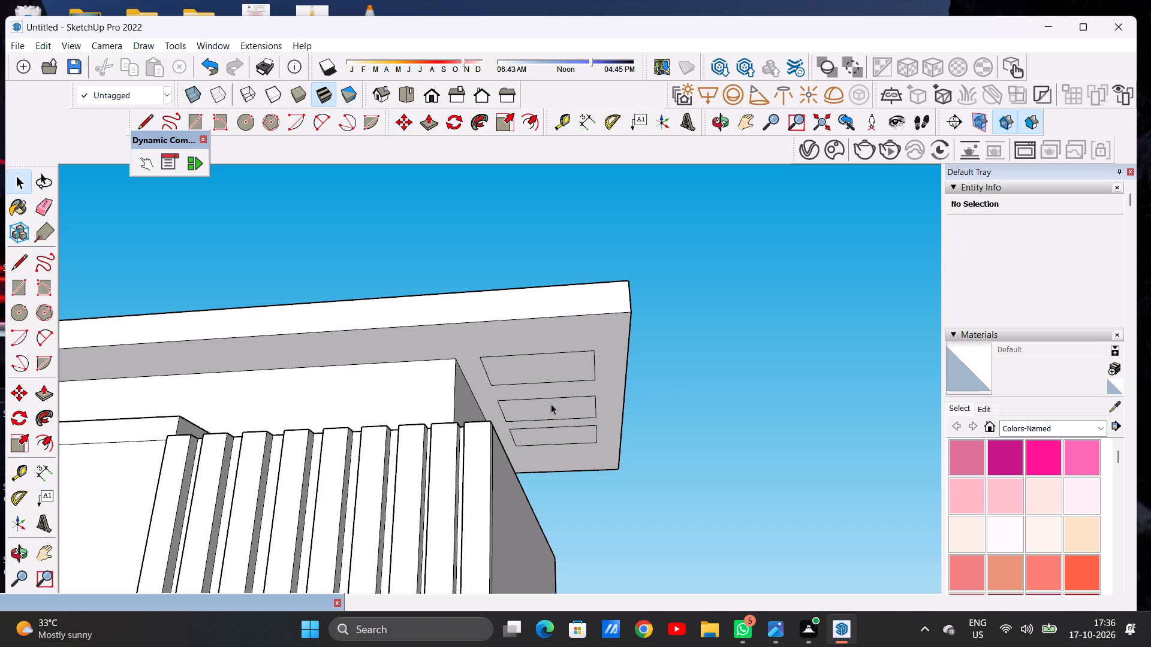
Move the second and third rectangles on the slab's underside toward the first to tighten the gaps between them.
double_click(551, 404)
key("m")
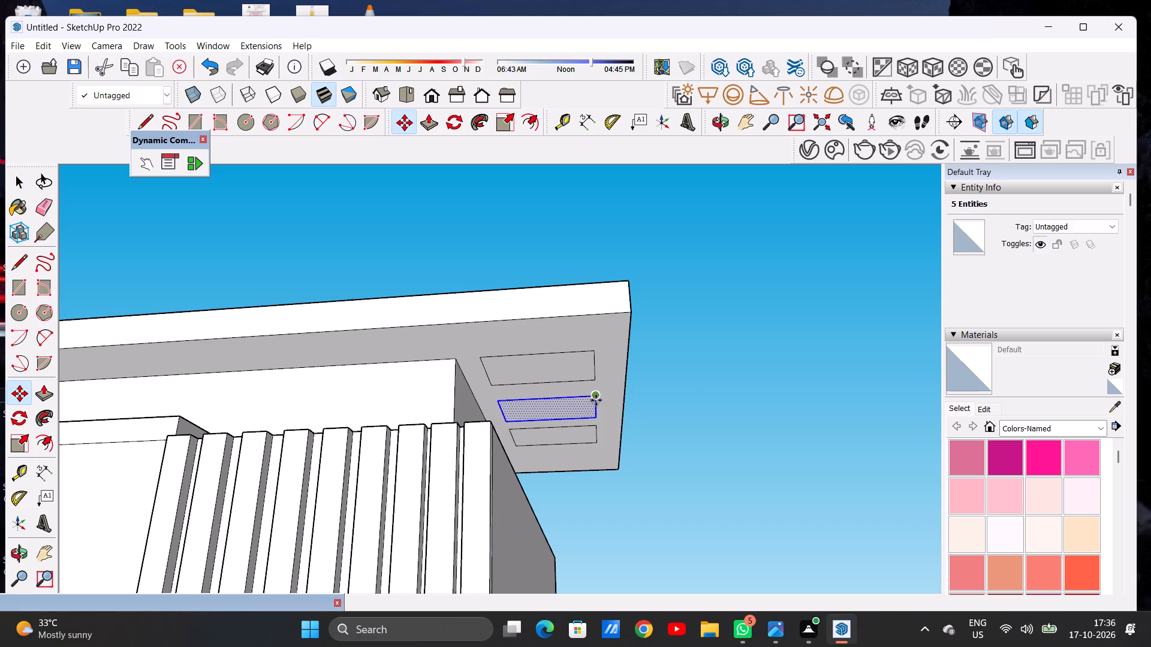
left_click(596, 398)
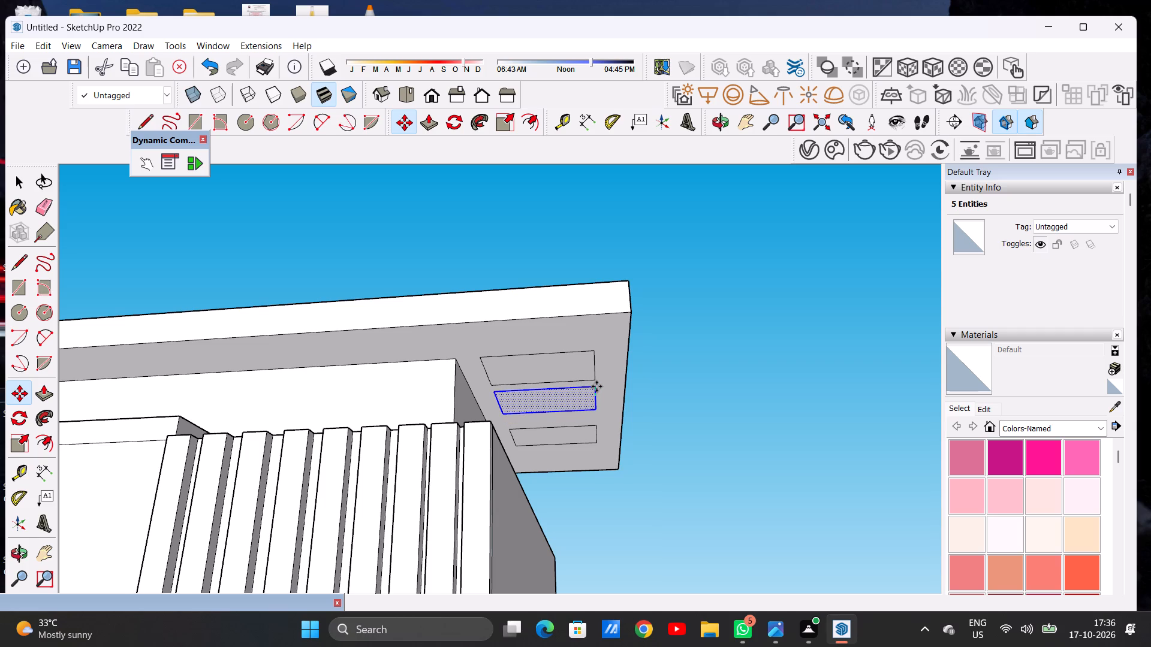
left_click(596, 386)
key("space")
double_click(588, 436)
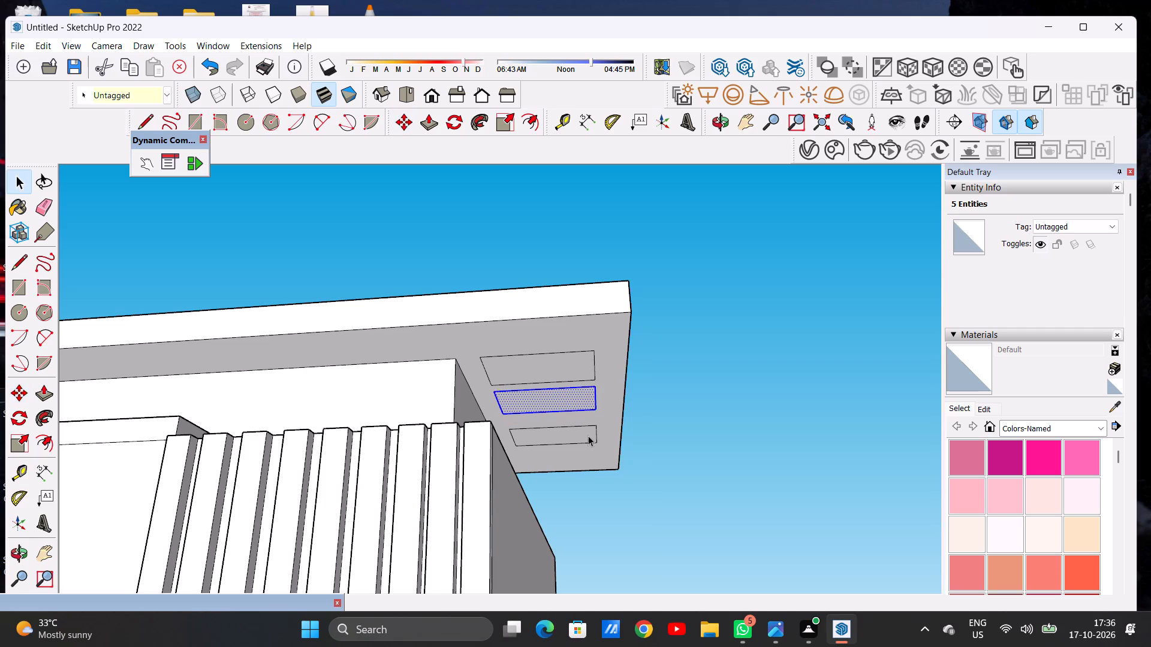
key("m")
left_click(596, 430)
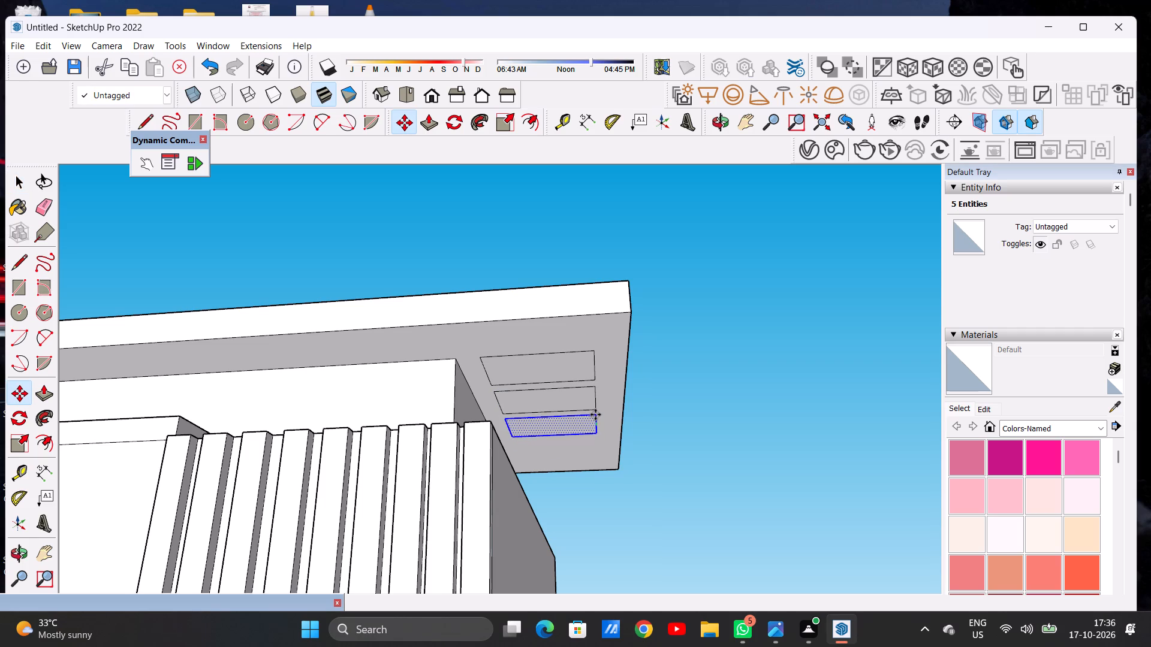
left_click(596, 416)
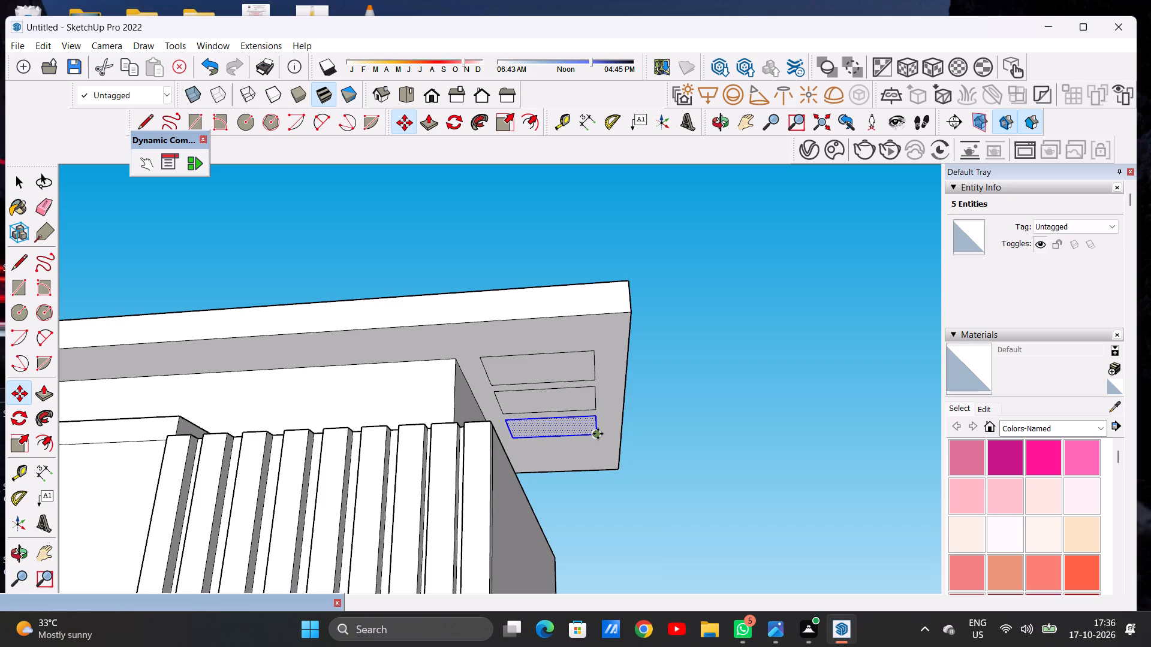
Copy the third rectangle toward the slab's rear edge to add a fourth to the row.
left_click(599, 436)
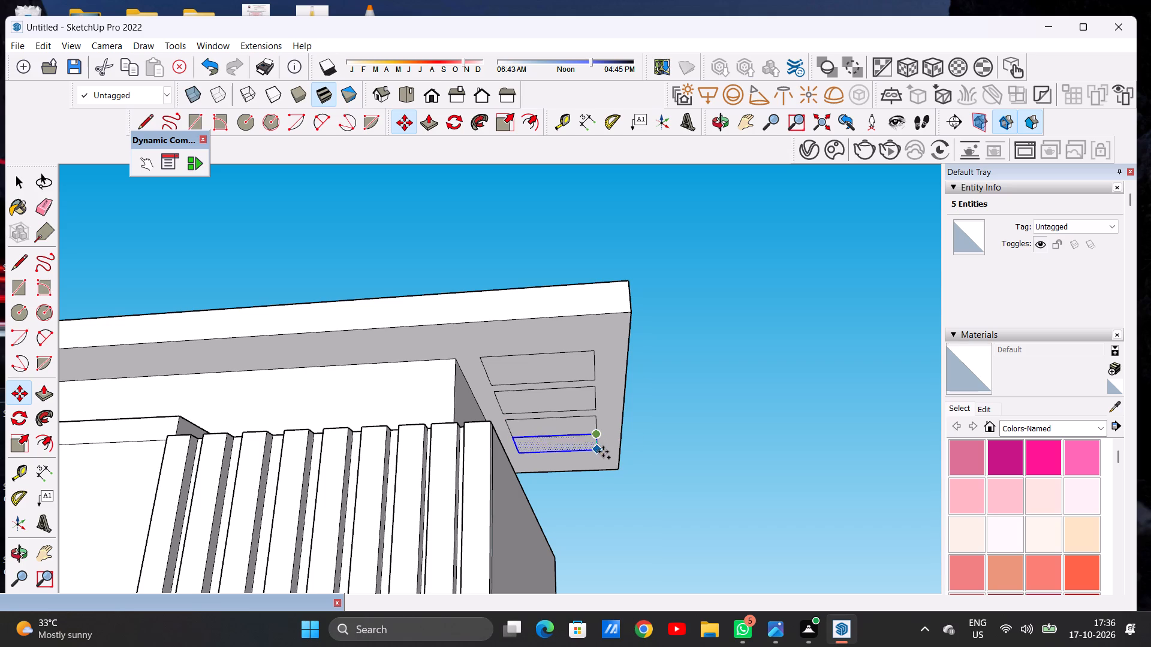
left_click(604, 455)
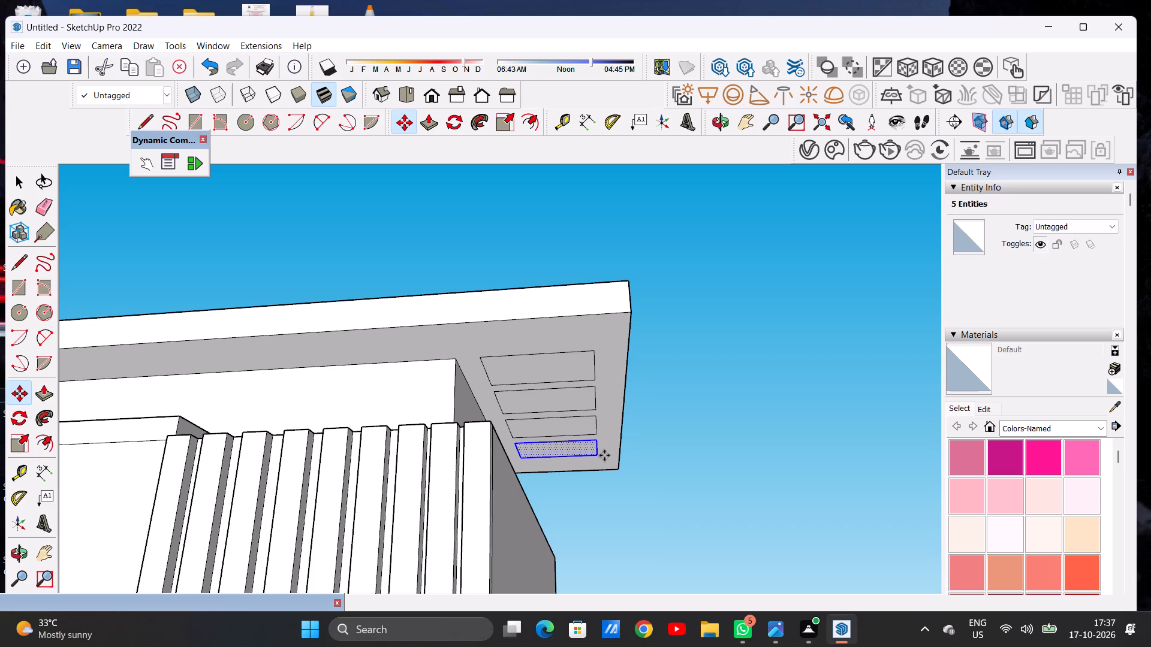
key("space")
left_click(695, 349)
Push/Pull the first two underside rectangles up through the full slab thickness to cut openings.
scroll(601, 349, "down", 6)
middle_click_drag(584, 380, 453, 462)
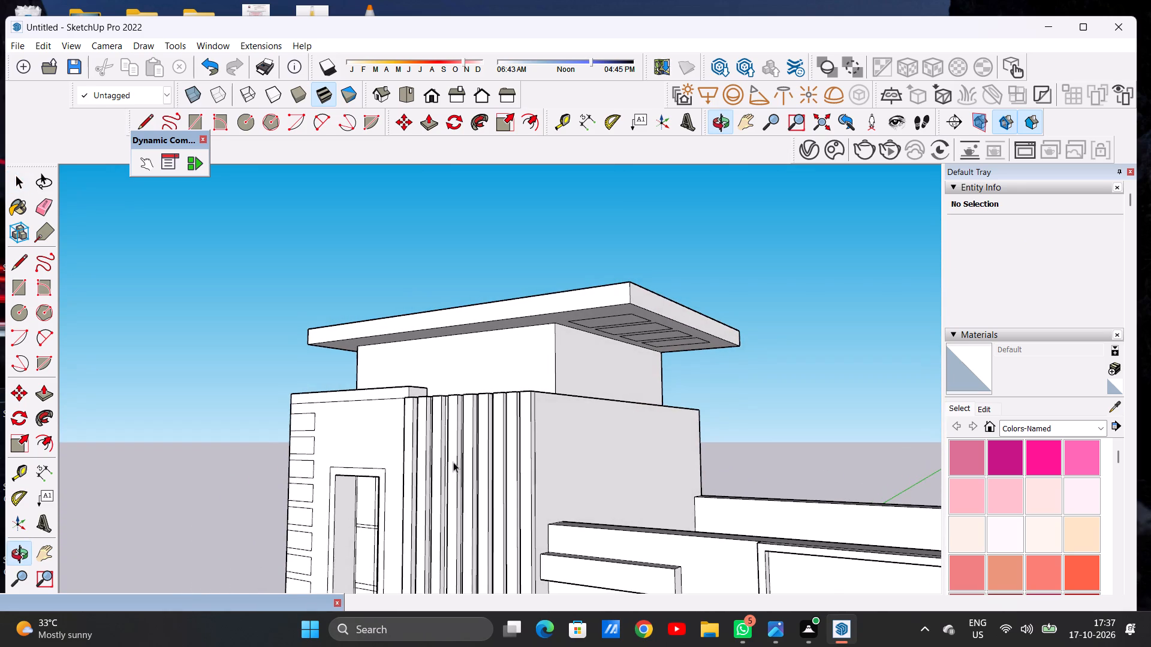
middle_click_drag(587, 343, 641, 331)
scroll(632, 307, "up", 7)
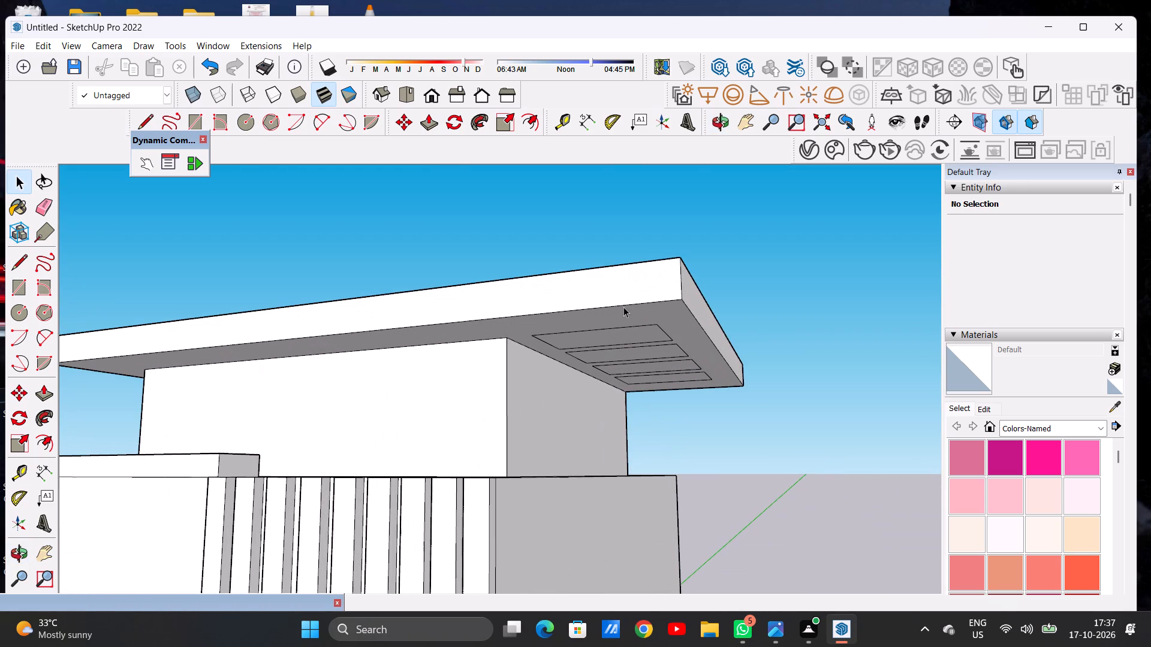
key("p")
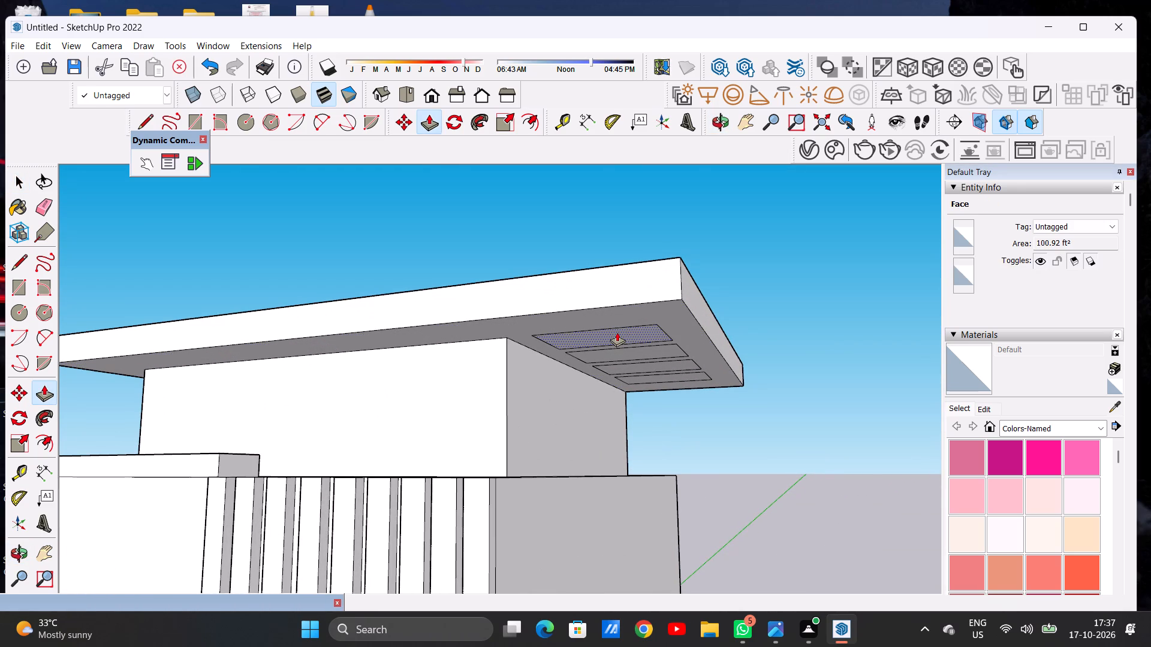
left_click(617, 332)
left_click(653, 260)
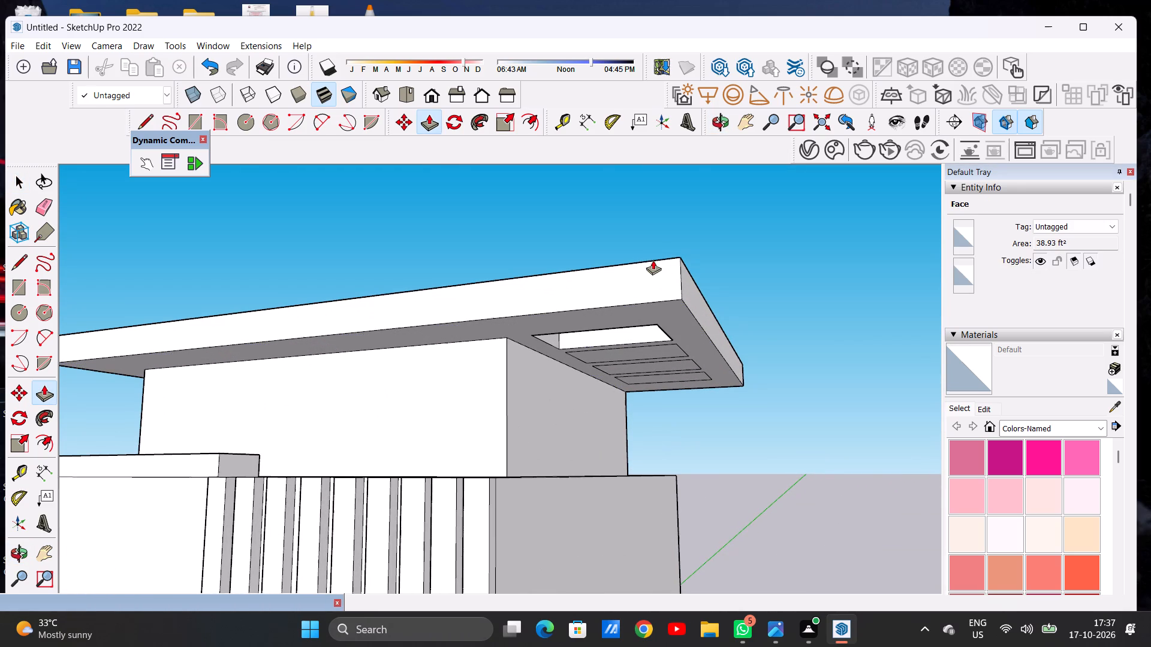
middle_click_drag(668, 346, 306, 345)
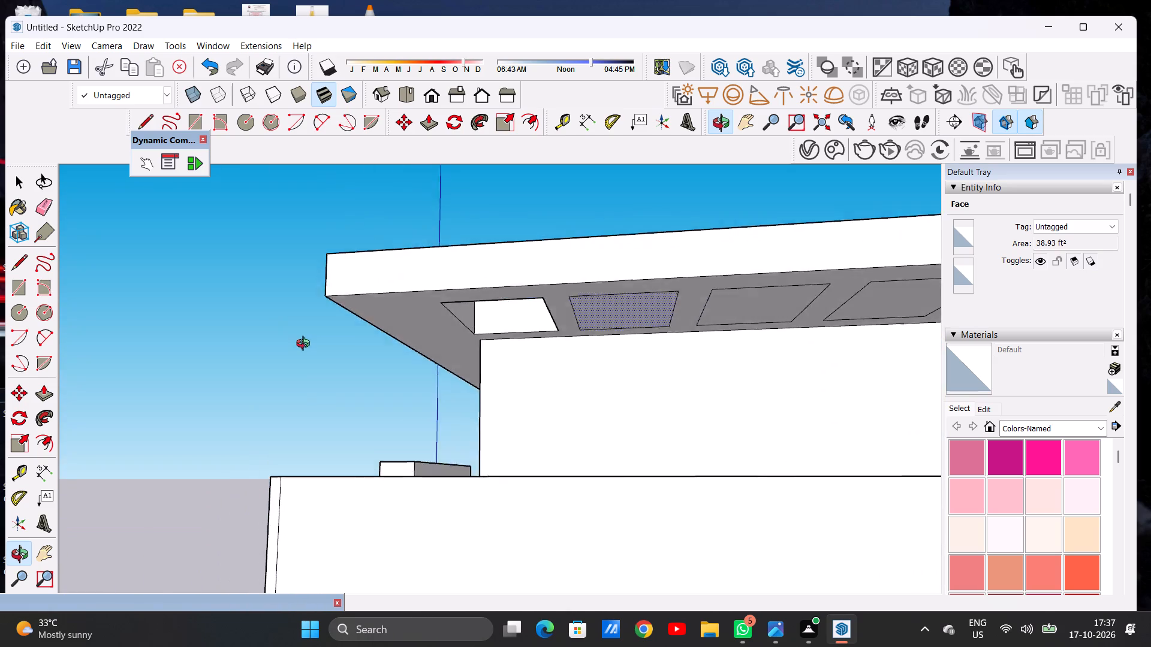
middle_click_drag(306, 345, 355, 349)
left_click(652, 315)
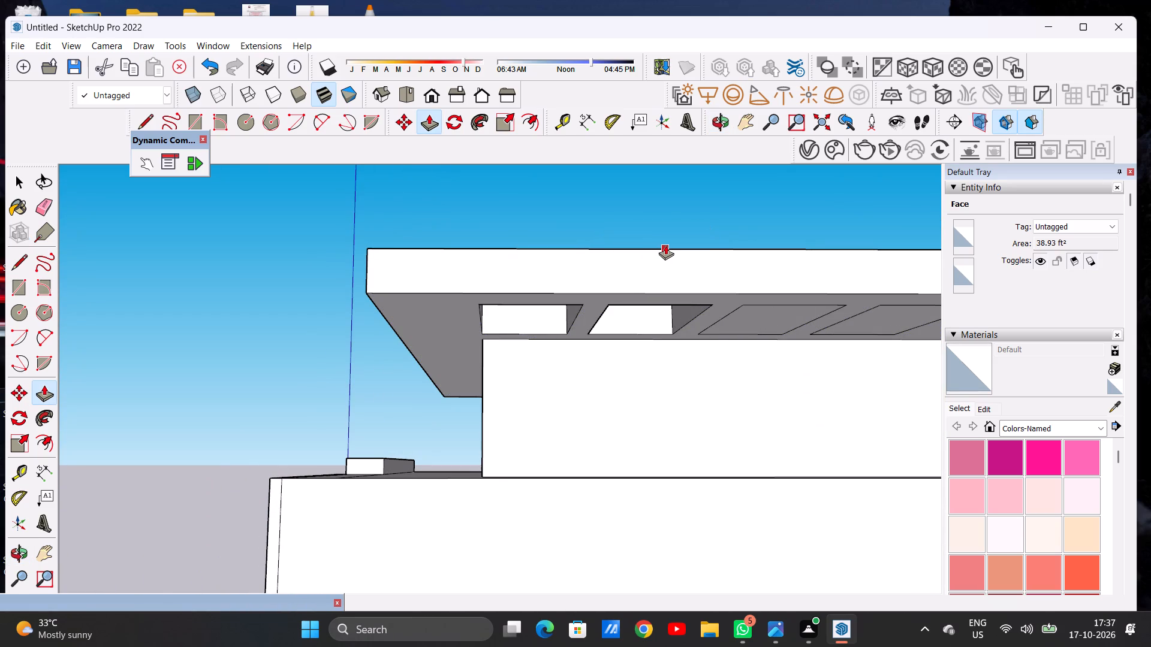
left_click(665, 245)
Examine the two cut openings in the tower's roof slab from below and from above.
scroll(535, 292, "down", 10)
middle_click_drag(634, 322, 582, 352)
scroll(617, 313, "up", 6)
middle_click_drag(626, 307, 609, 315)
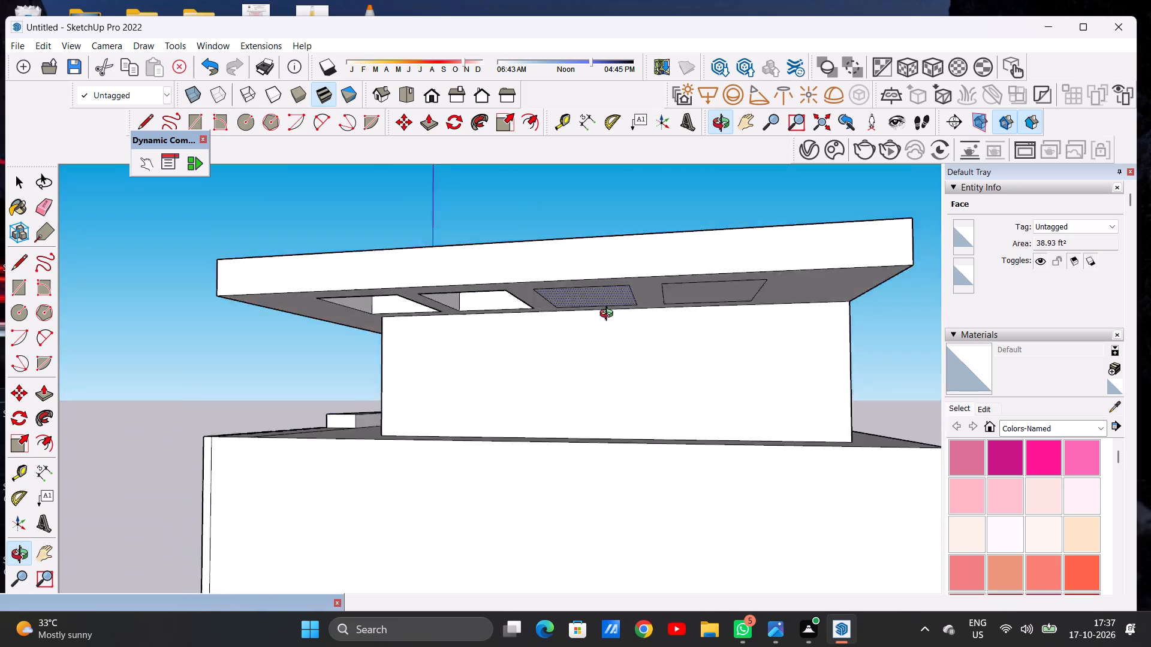
middle_click_drag(609, 315, 647, 429)
scroll(608, 335, "down", 6)
middle_click_drag(623, 310, 610, 462)
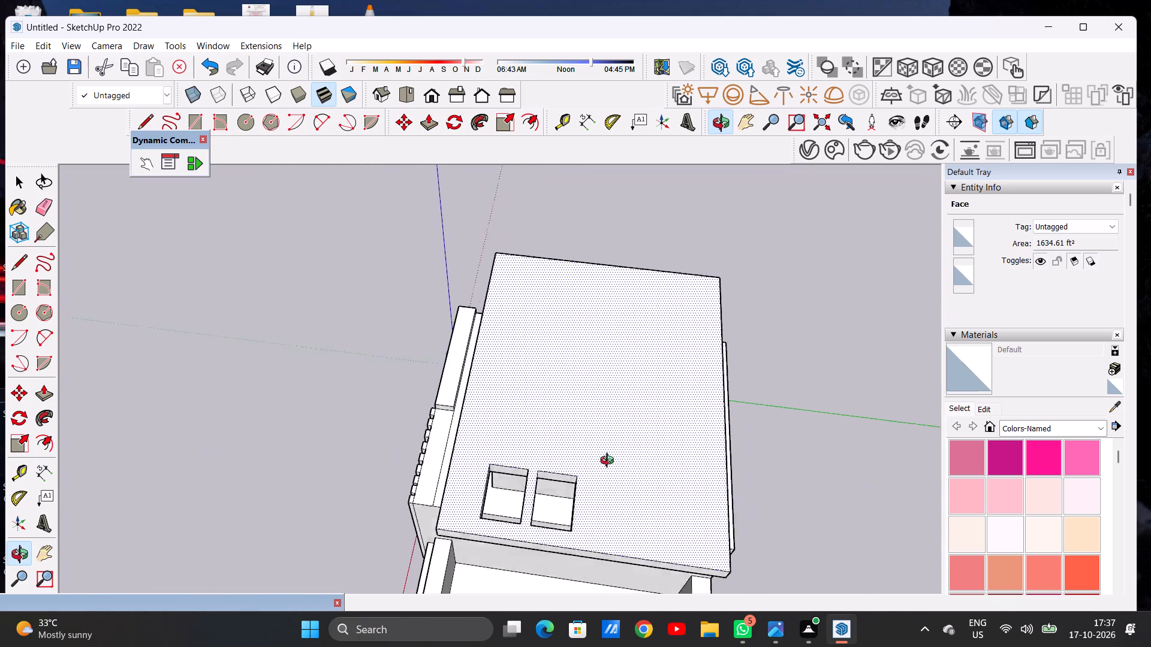
middle_click_drag(610, 462, 604, 482)
scroll(596, 397, "down", 5)
scroll(597, 464, "up", 4)
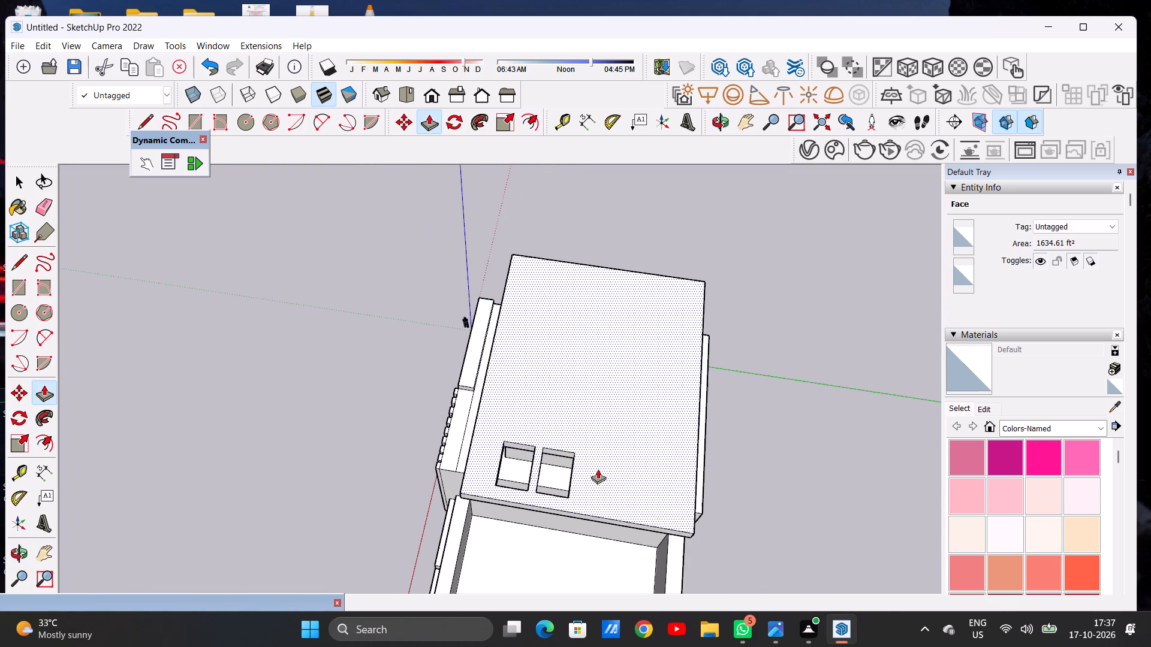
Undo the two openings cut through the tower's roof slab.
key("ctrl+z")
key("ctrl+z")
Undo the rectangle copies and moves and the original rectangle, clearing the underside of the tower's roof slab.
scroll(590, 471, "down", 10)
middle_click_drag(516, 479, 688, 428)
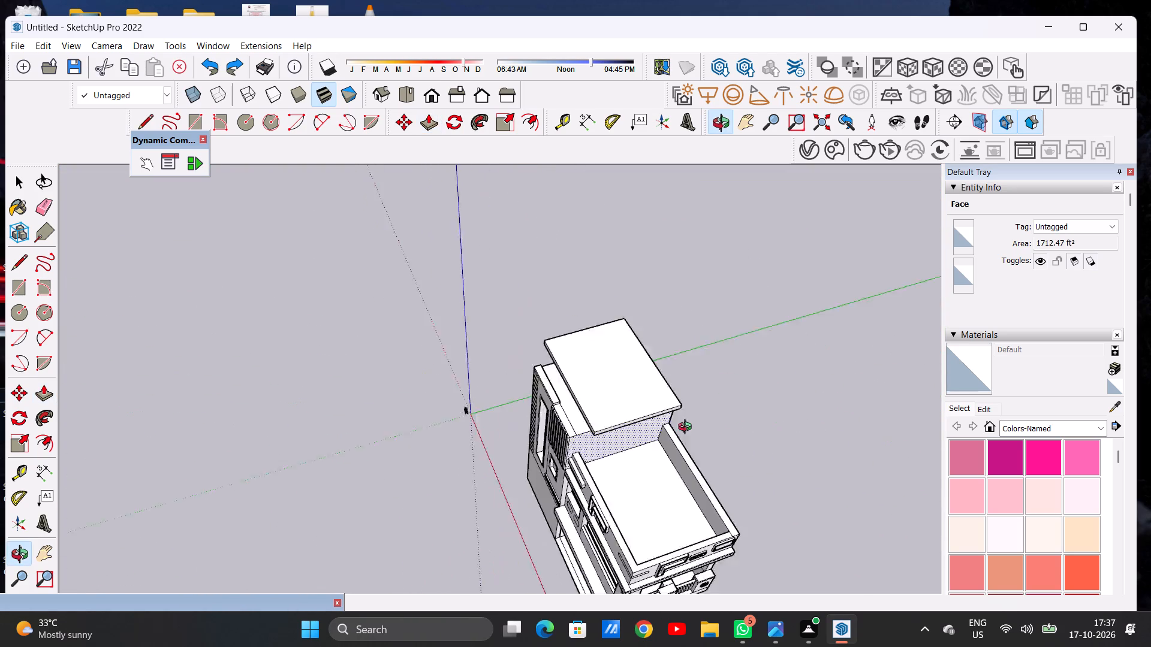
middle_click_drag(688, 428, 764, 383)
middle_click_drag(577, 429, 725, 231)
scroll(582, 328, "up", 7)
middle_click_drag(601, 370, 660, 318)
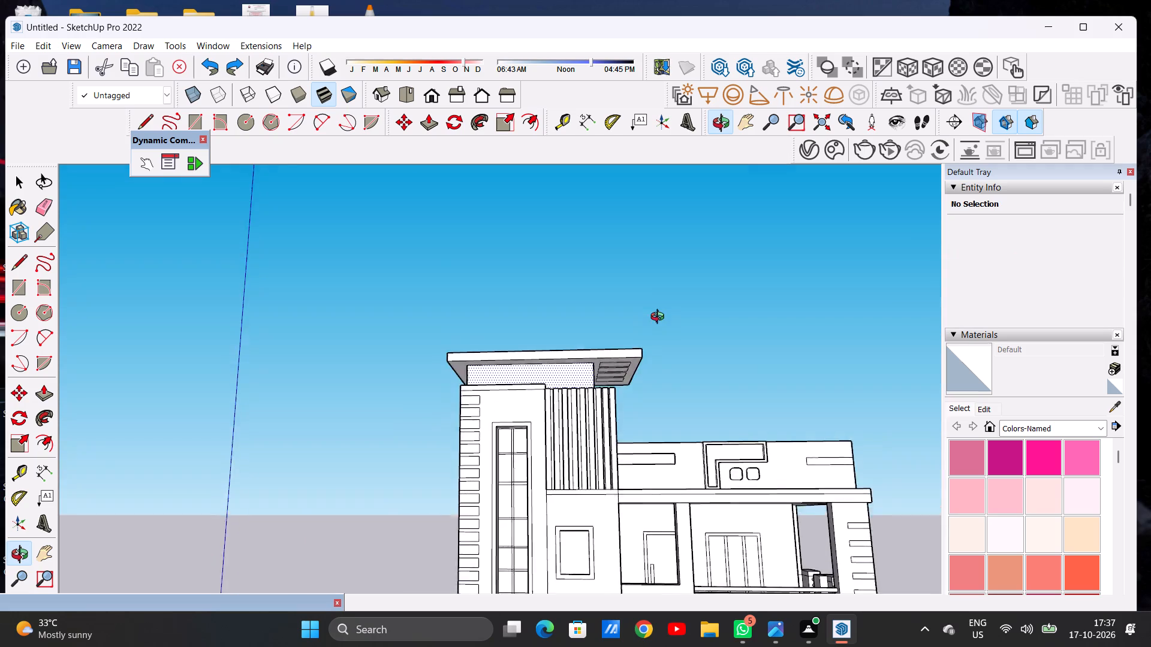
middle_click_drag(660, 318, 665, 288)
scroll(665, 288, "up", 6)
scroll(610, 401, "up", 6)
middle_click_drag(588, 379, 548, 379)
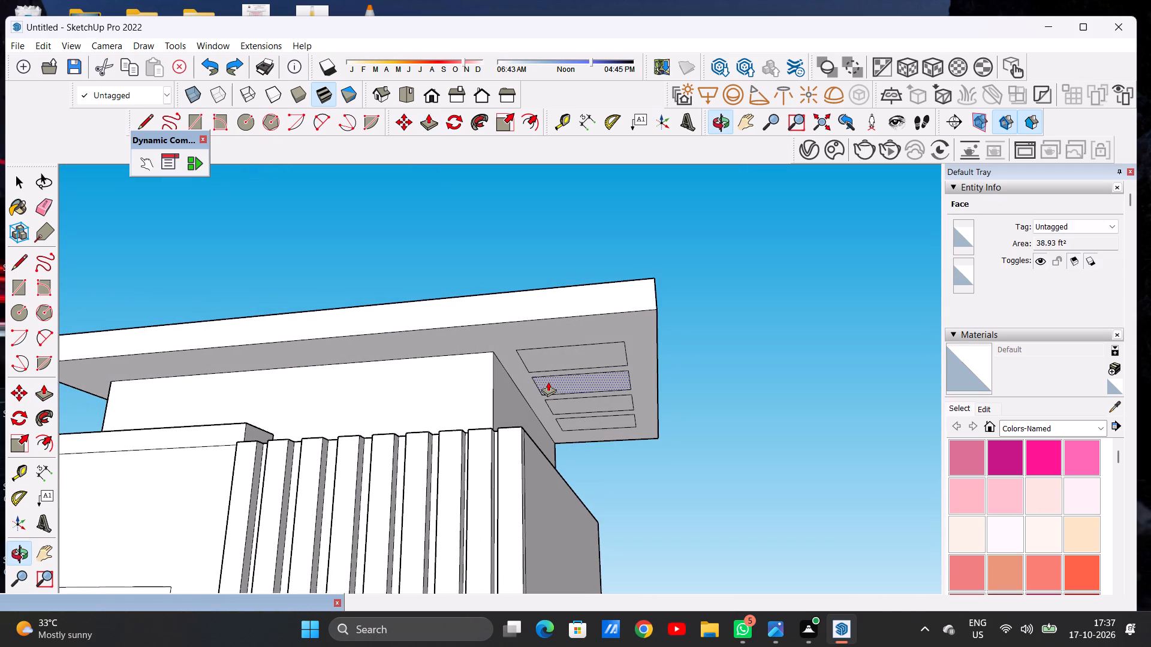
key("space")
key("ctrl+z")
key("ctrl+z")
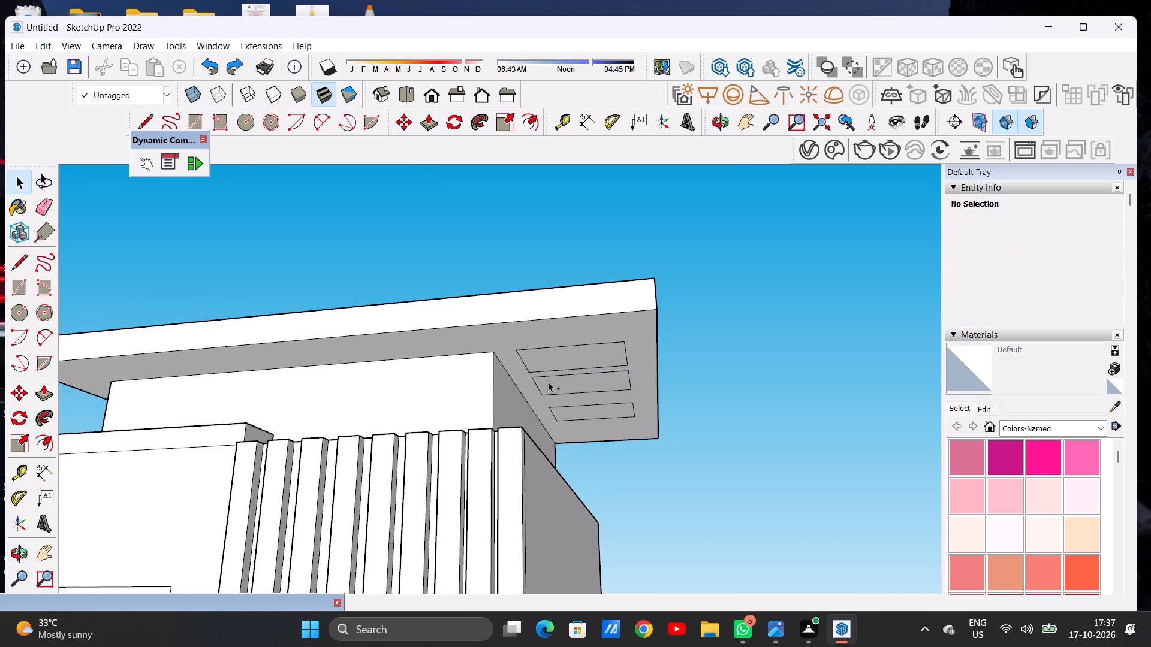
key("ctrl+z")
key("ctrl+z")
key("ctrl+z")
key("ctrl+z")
Draw a long narrow rectangle on the slab's underside, spanning most of the overhang beside the roof block's front terrace-side corner.
middle_click_drag(555, 374, 565, 374)
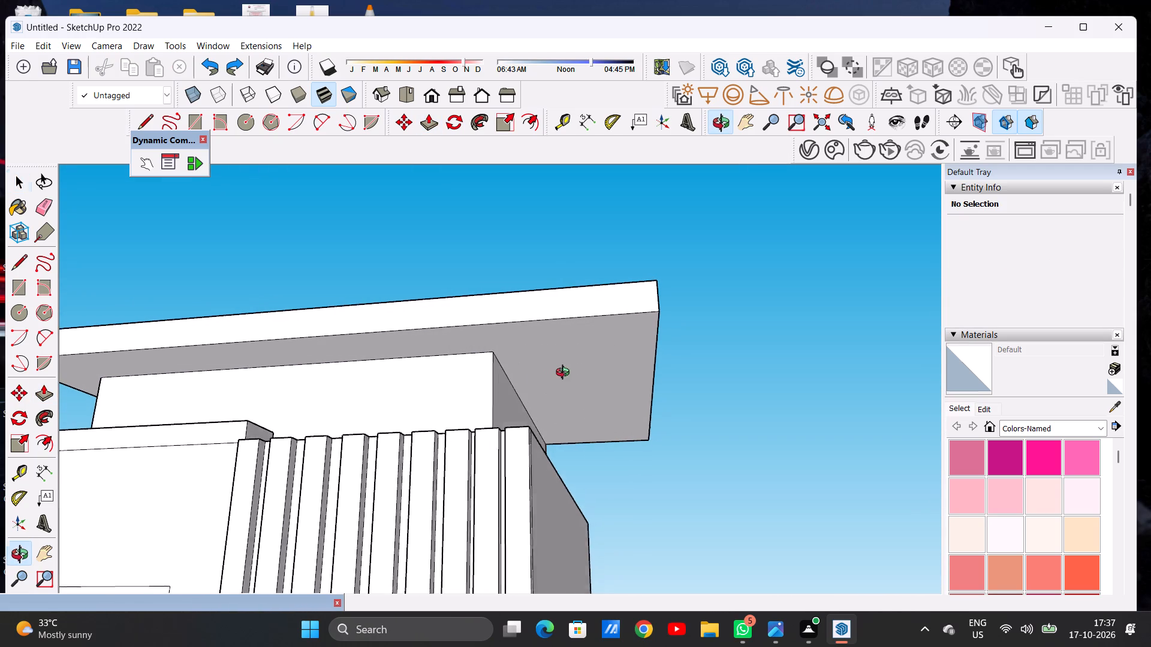
middle_click_drag(565, 374, 583, 350)
scroll(573, 362, "up", 3)
key("r")
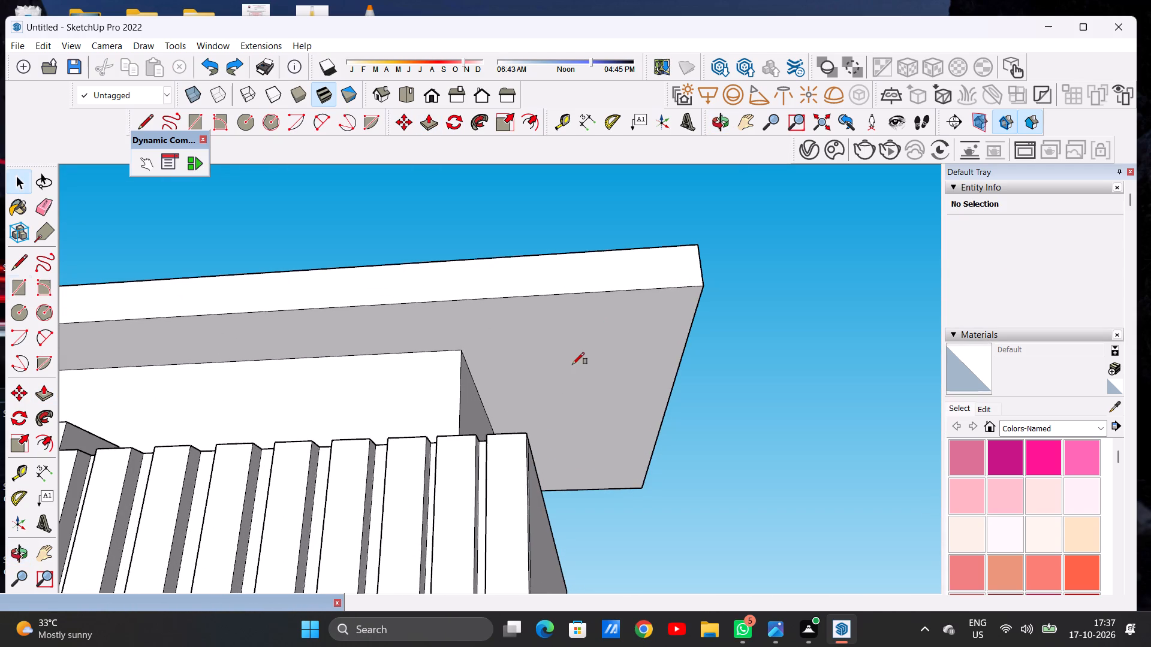
left_click(495, 348)
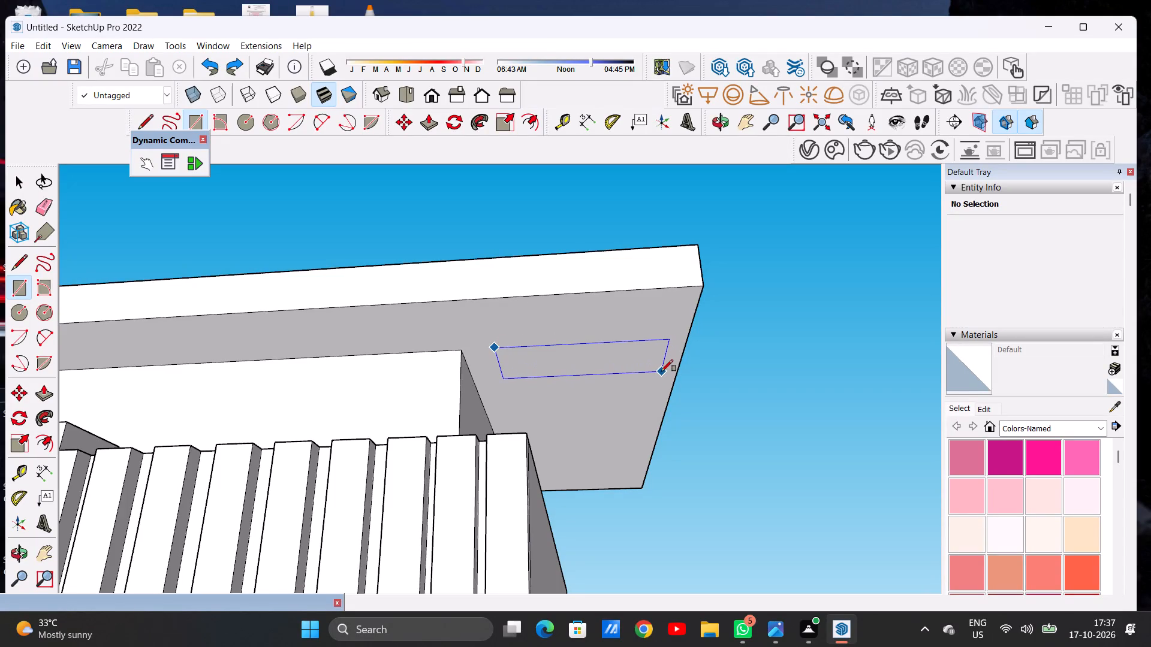
left_click(661, 371)
key("space")
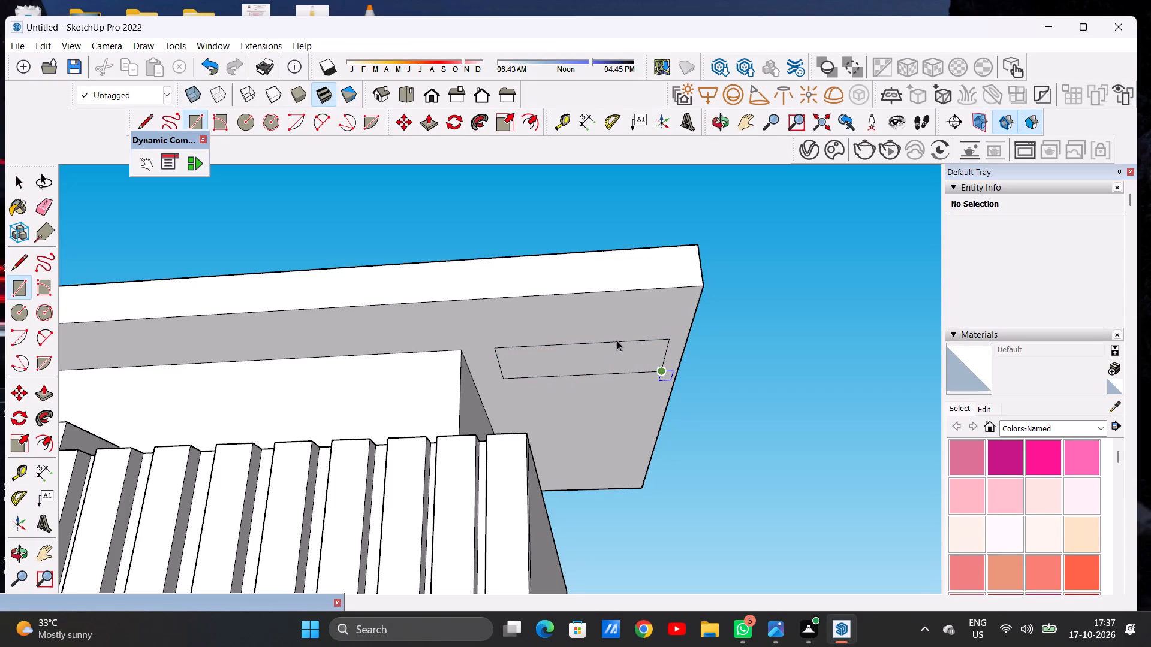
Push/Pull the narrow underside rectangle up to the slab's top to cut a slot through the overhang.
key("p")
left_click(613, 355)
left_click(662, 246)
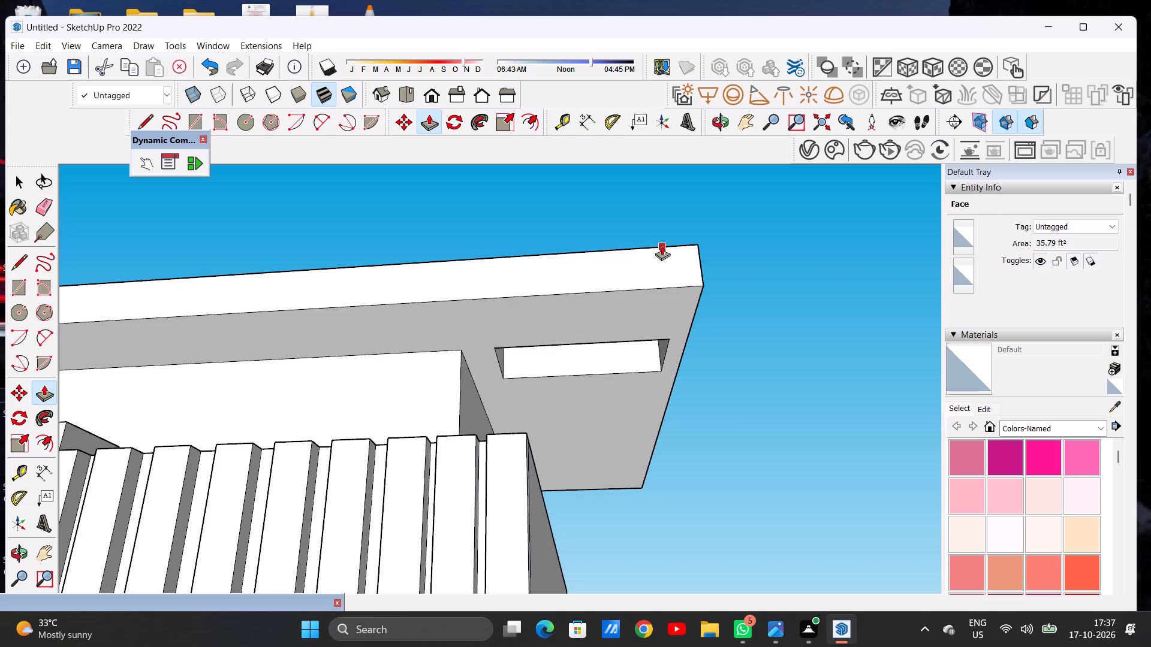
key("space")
Examine the slot in the tower's roof slab from above, from the front and from below.
scroll(592, 321, "down", 7)
middle_click_drag(595, 321, 599, 519)
middle_click_drag(596, 331, 596, 374)
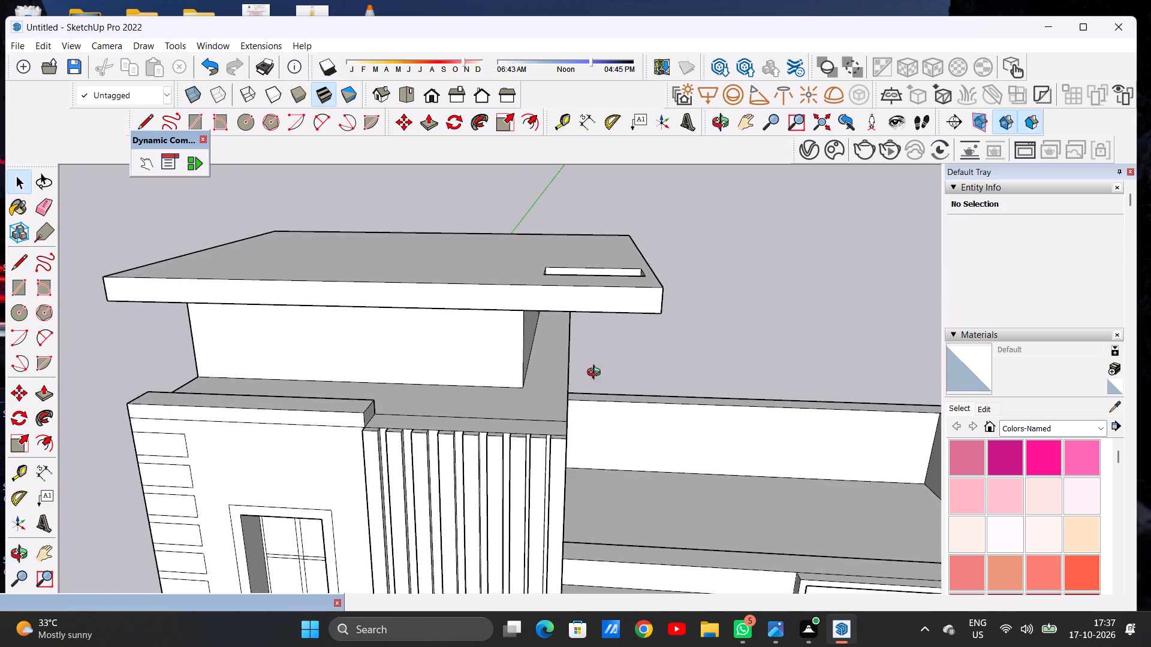
middle_click_drag(596, 374, 592, 449)
middle_click_drag(592, 440, 477, 499)
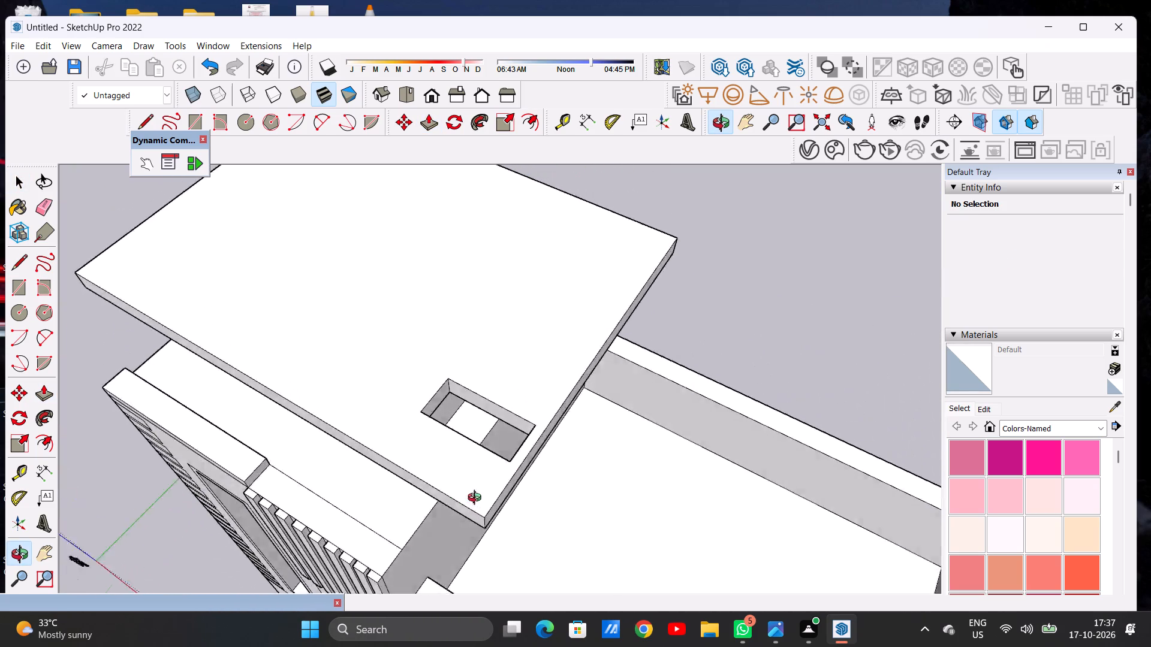
middle_click_drag(477, 499, 585, 385)
scroll(521, 471, "down", 10)
middle_click_drag(550, 433, 557, 366)
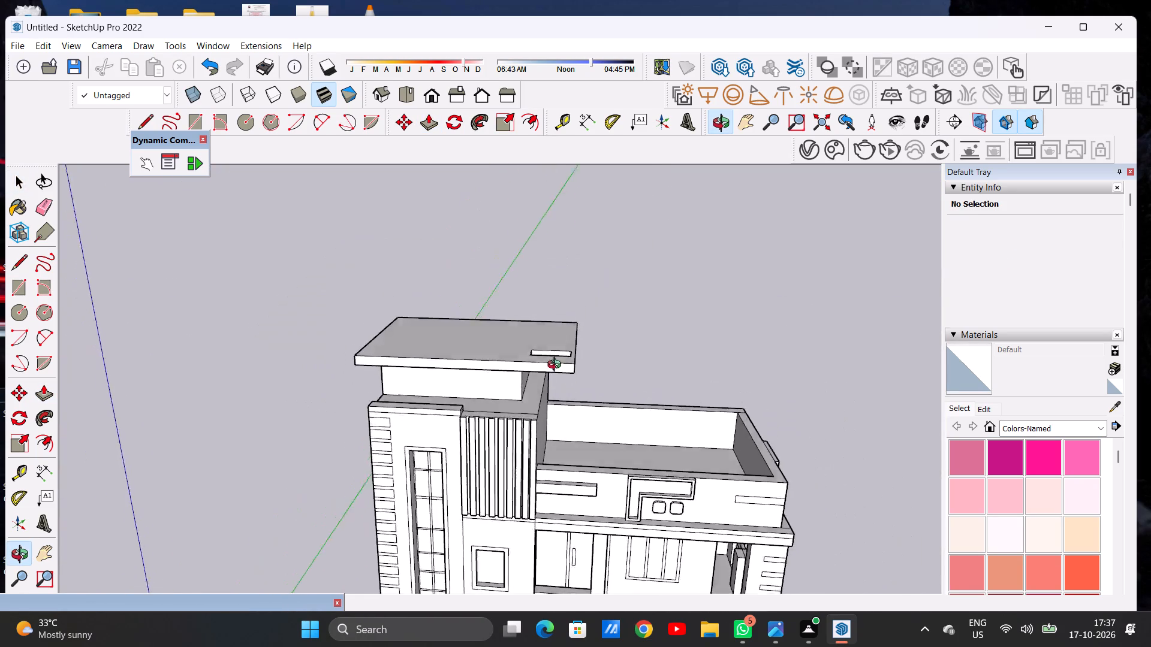
middle_click_drag(557, 366, 556, 285)
scroll(544, 340, "up", 2)
scroll(546, 341, "down", 1)
scroll(547, 343, "up", 2)
middle_click_drag(551, 317, 555, 265)
scroll(559, 352, "up", 1)
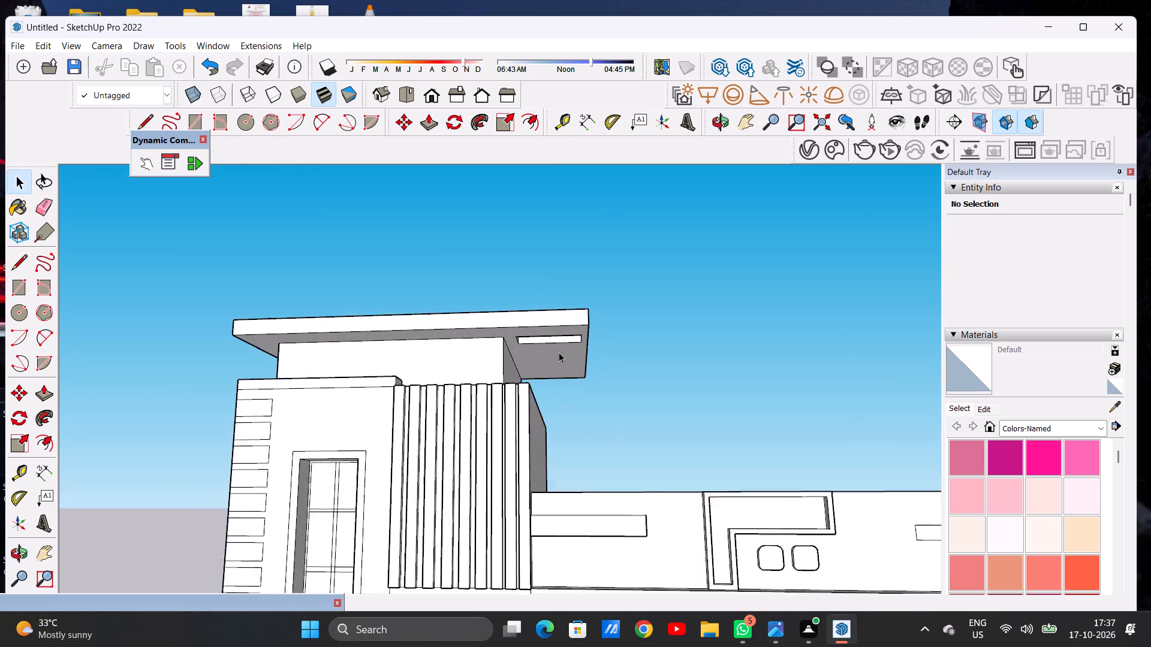
scroll(559, 352, "up", 1)
scroll(559, 352, "down", 1)
scroll(559, 352, "up", 3)
middle_click_drag(563, 362, 559, 295)
scroll(570, 365, "up", 2)
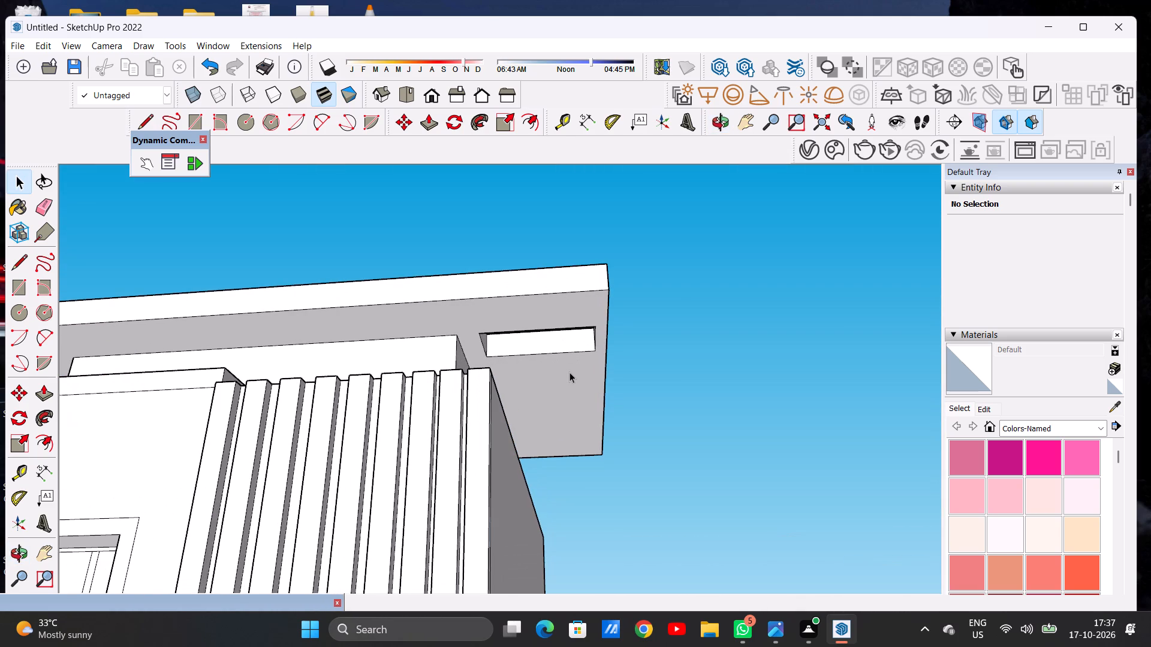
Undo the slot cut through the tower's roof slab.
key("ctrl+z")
Copy the narrow underside rectangle three times toward the slab's rear, forming an evenly spaced row along the terrace-side overhang.
double_click(574, 335)
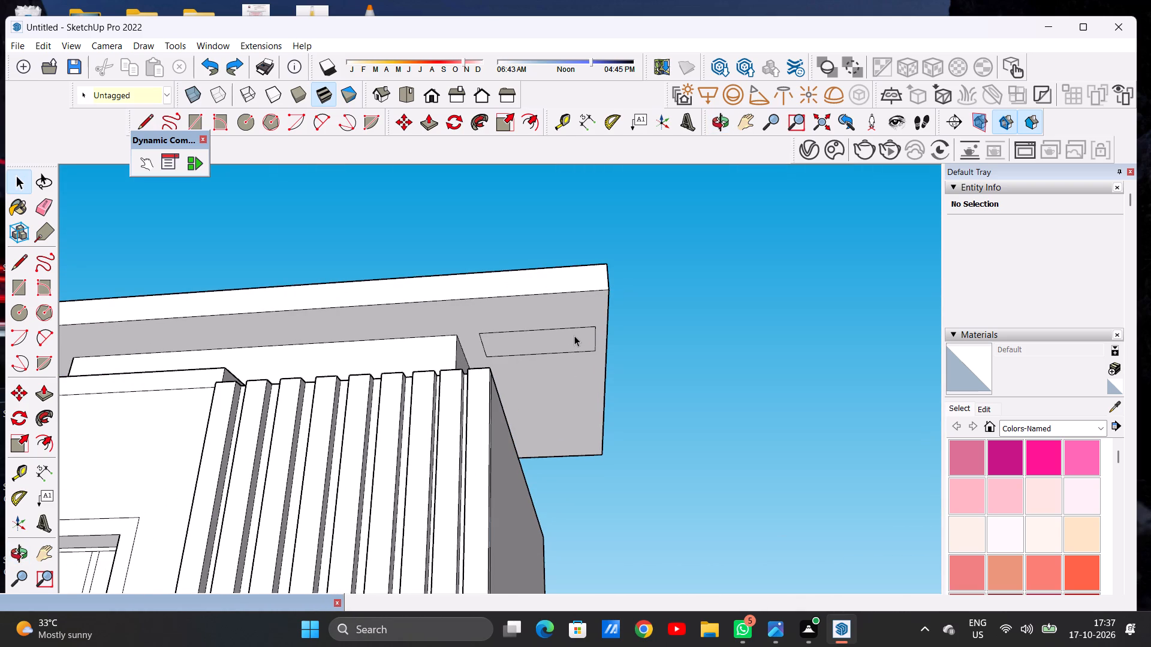
key("m")
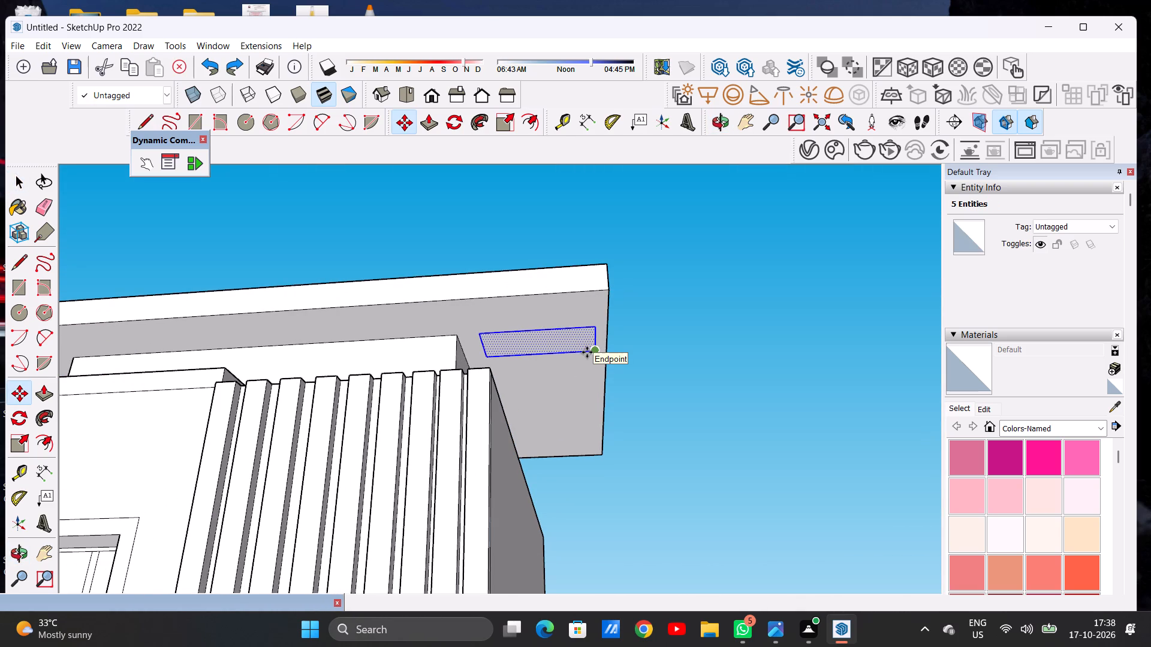
left_click(587, 352)
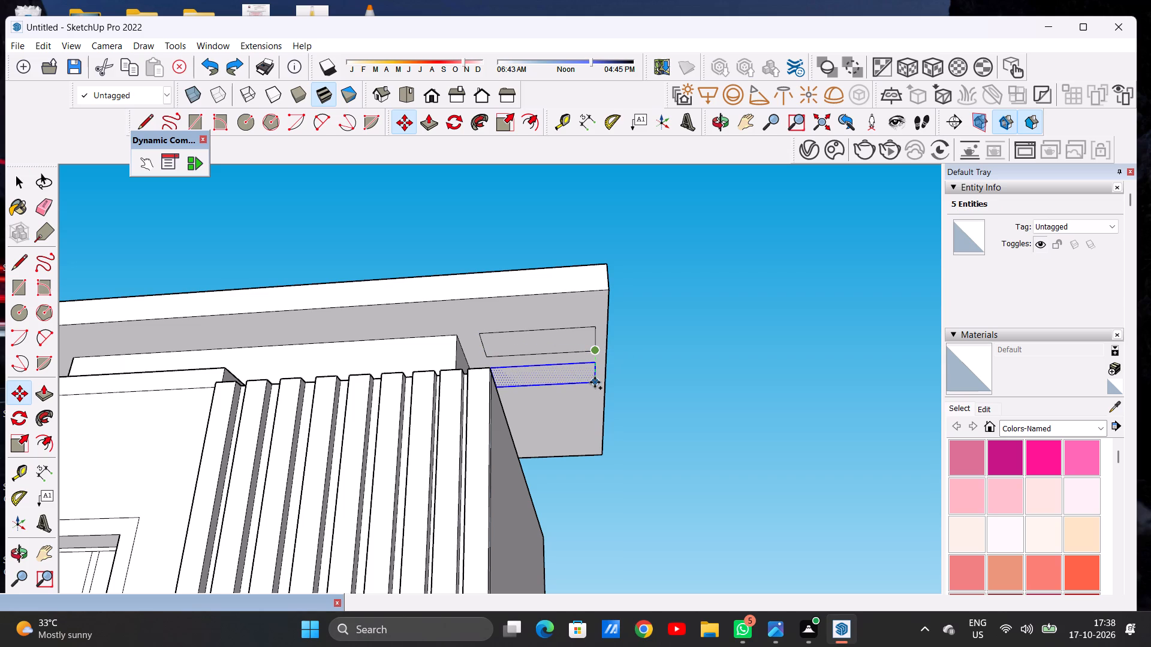
left_click(596, 383)
left_click(596, 383)
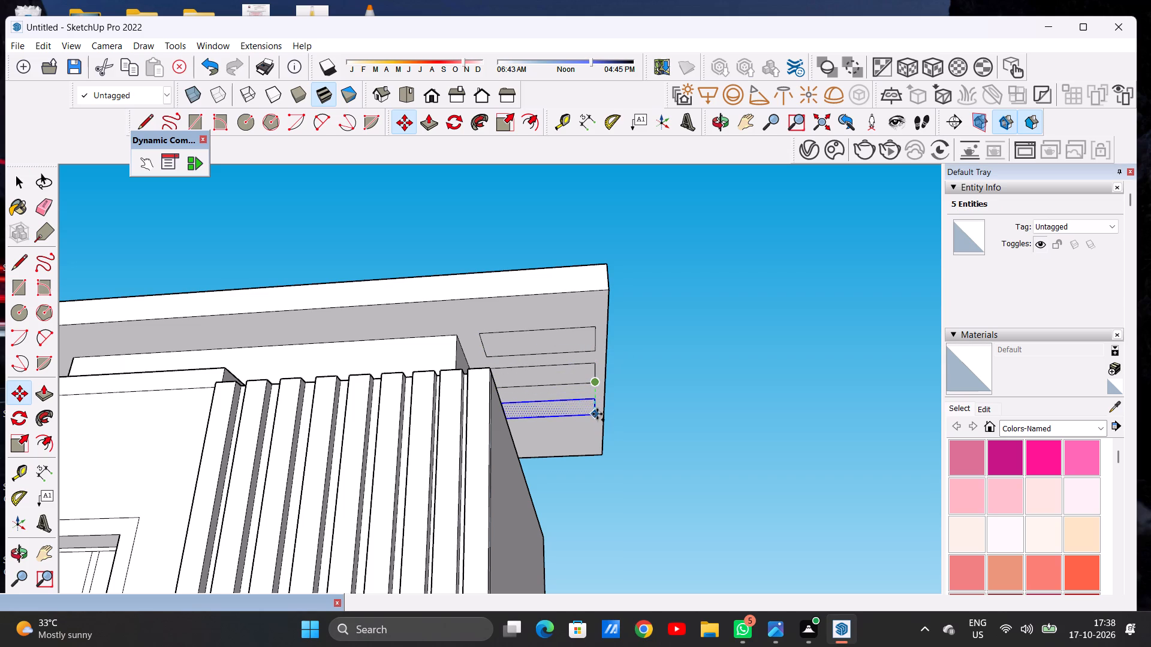
left_click(597, 410)
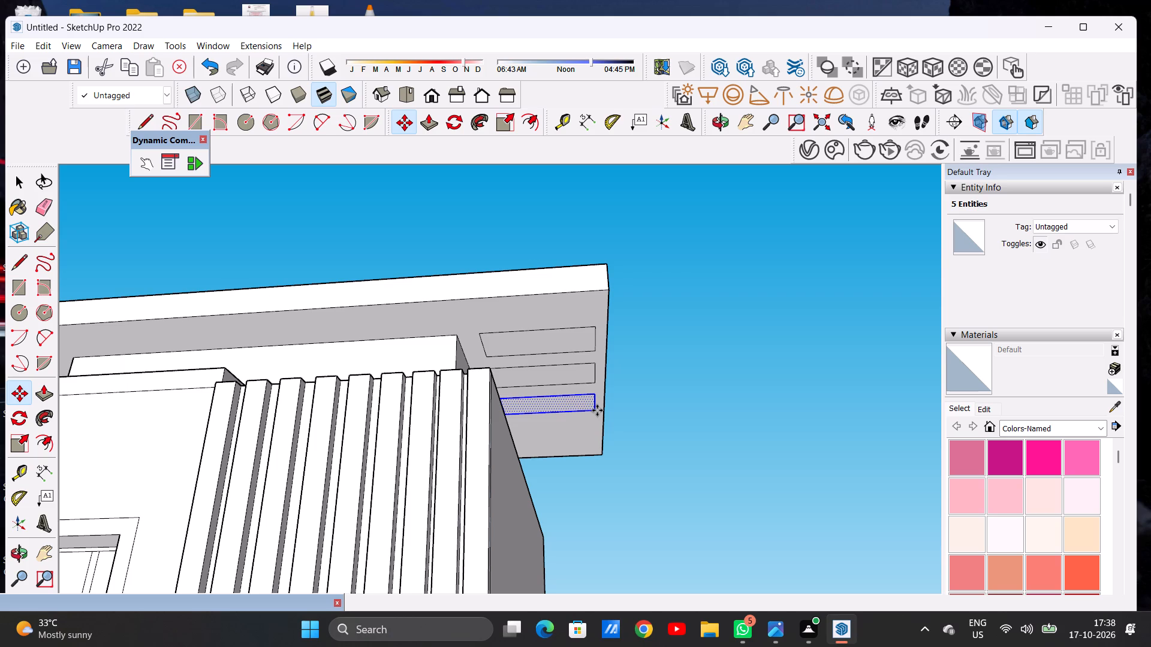
left_click(597, 410)
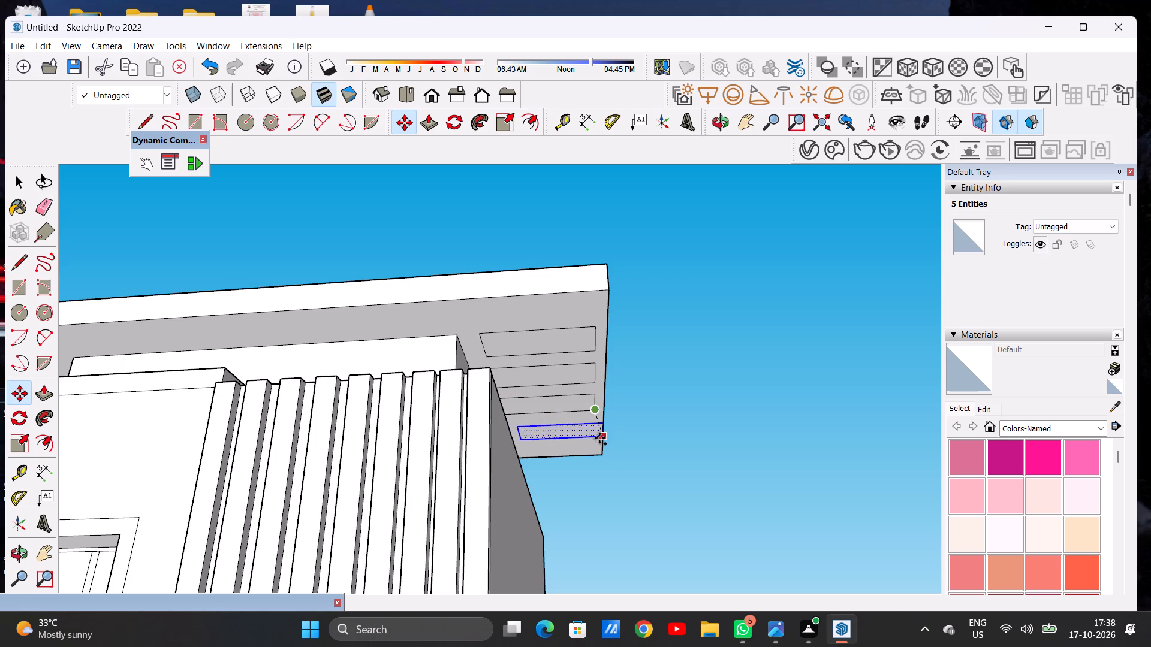
left_click(593, 436)
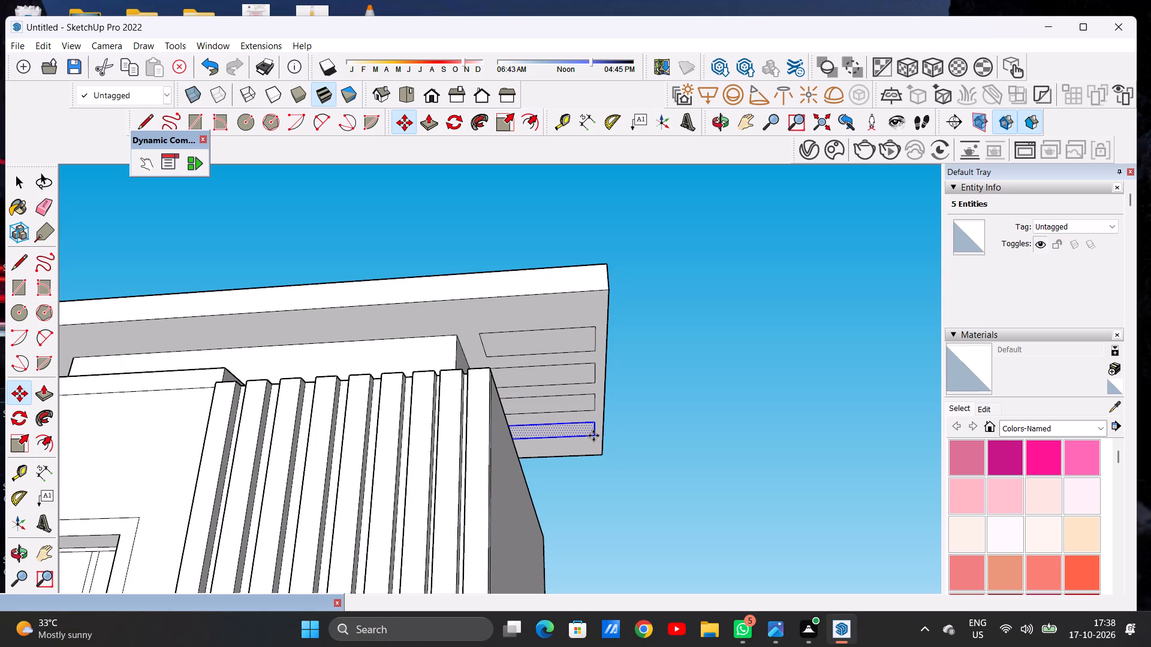
key("space")
left_click(661, 335)
Push/Pull all four underside rectangles up to the slab's top to cut four slots through the tower roof overhang.
middle_click_drag(559, 398, 508, 461)
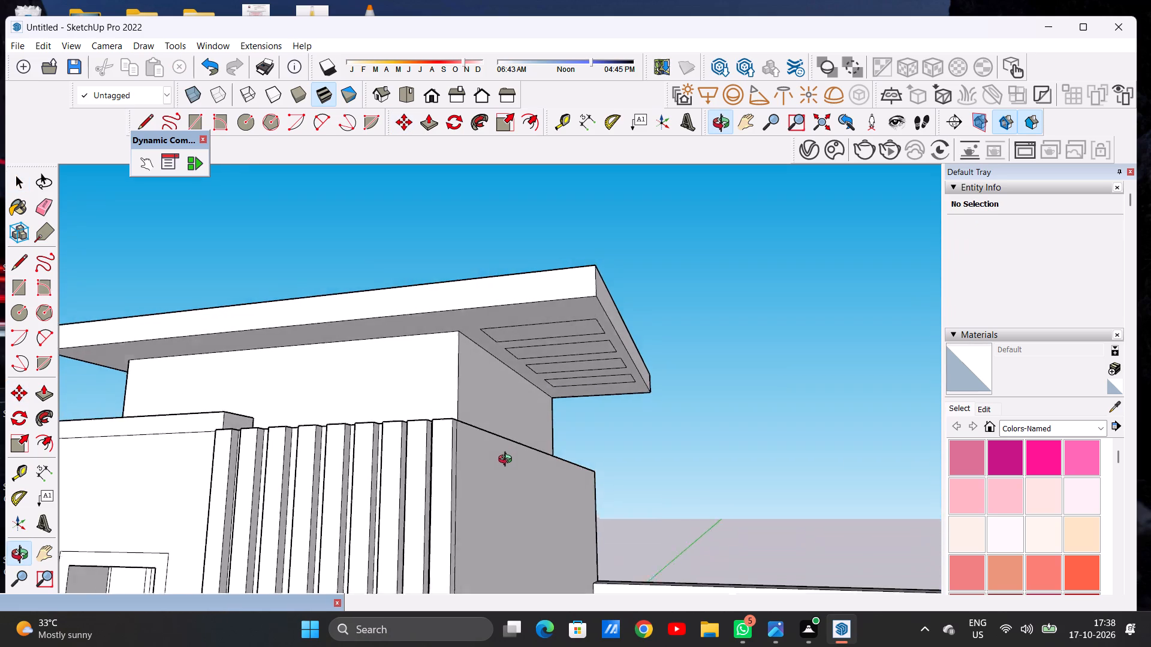
middle_click_drag(508, 461, 526, 494)
middle_click_drag(526, 372, 577, 350)
scroll(575, 331, "up", 5)
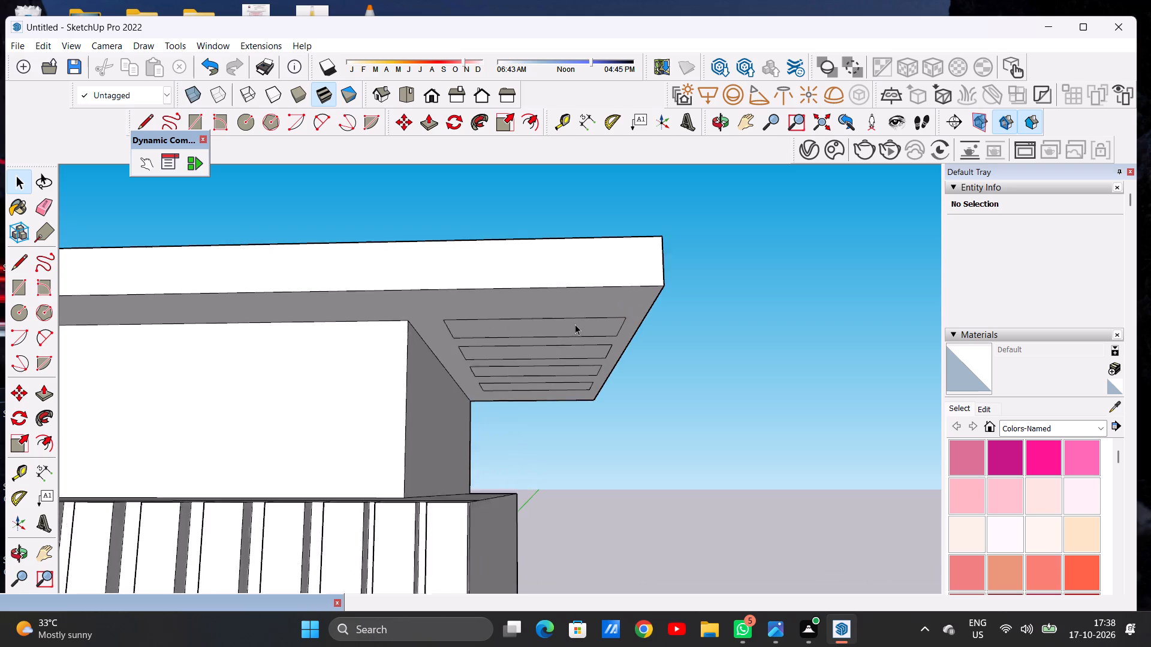
scroll(575, 324, "up", 1)
key("p")
left_click(587, 323)
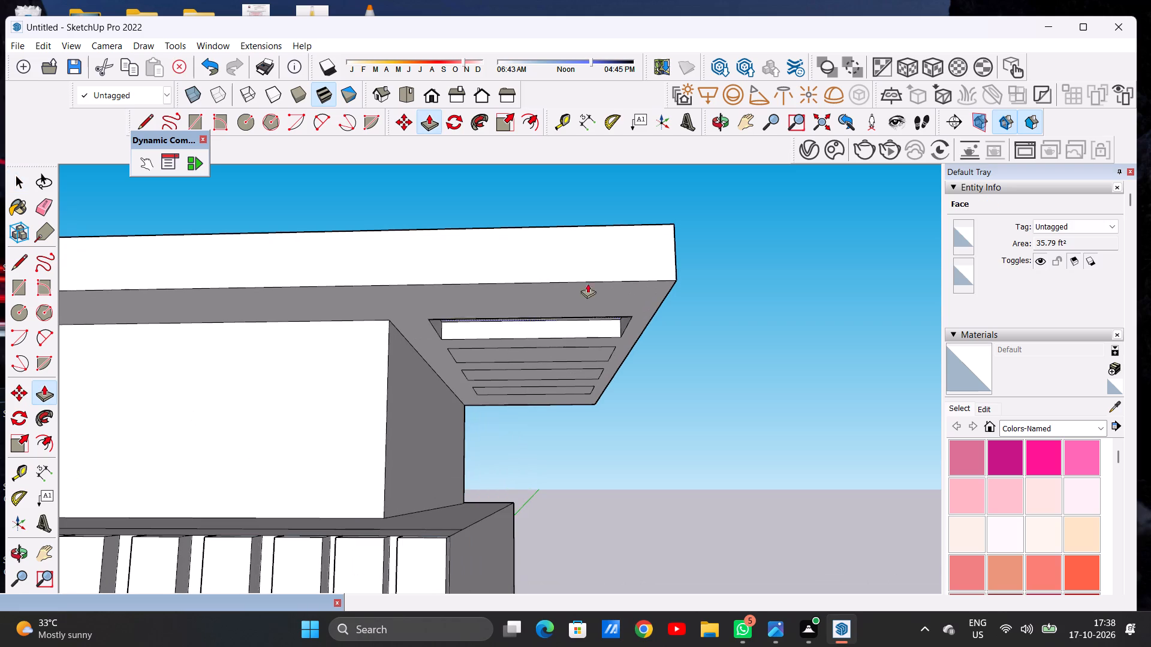
left_click(658, 225)
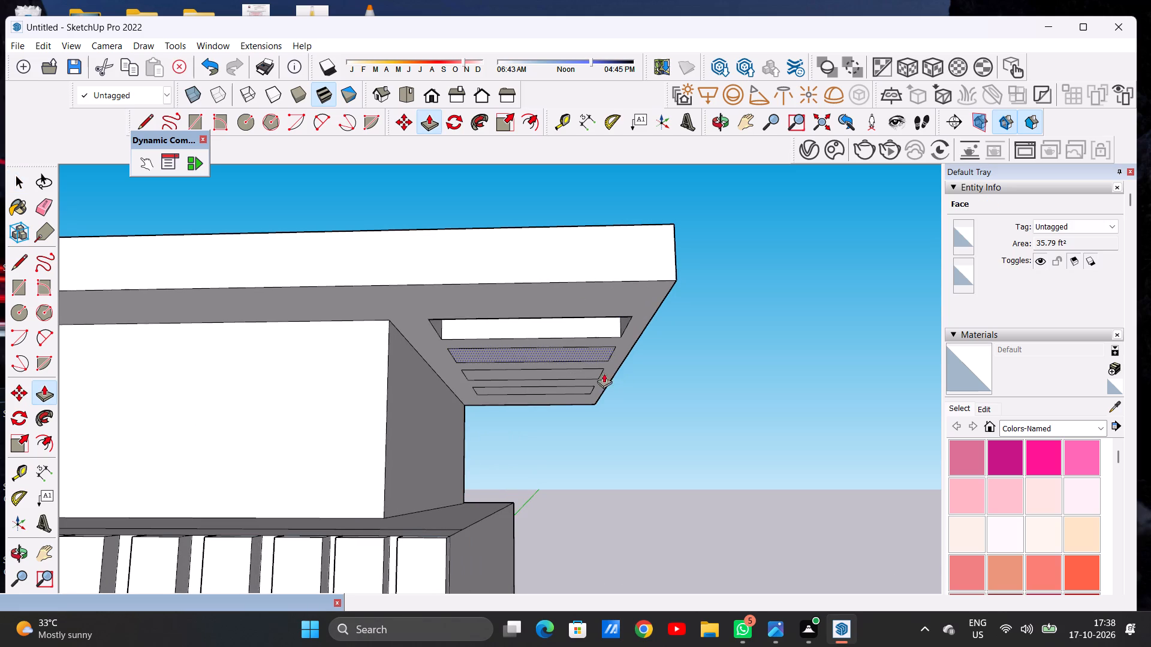
middle_click_drag(564, 381, 320, 410)
middle_click_drag(615, 343, 420, 337)
left_click(478, 336)
left_click(512, 271)
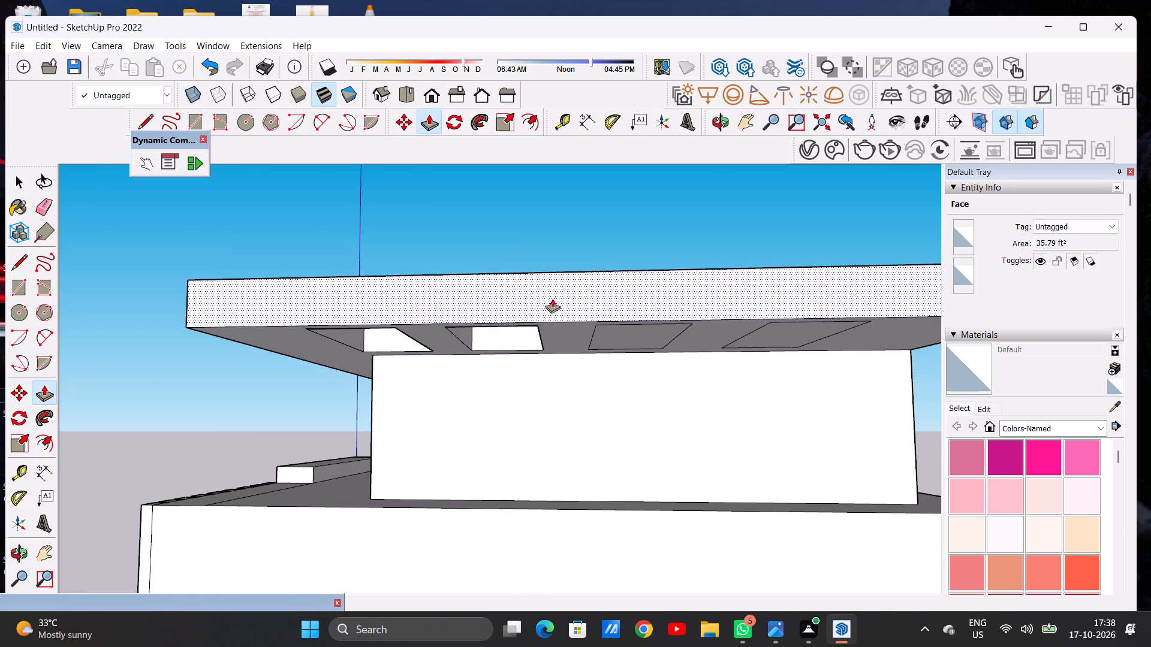
left_click(628, 334)
left_click(669, 268)
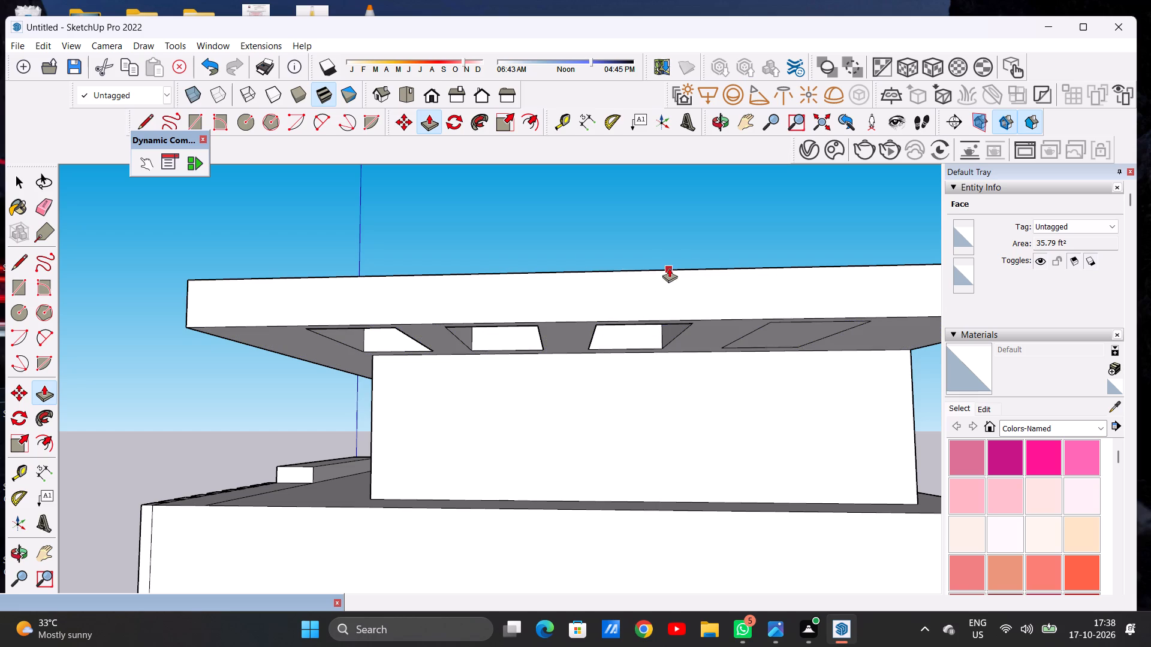
left_click(782, 332)
left_click(815, 268)
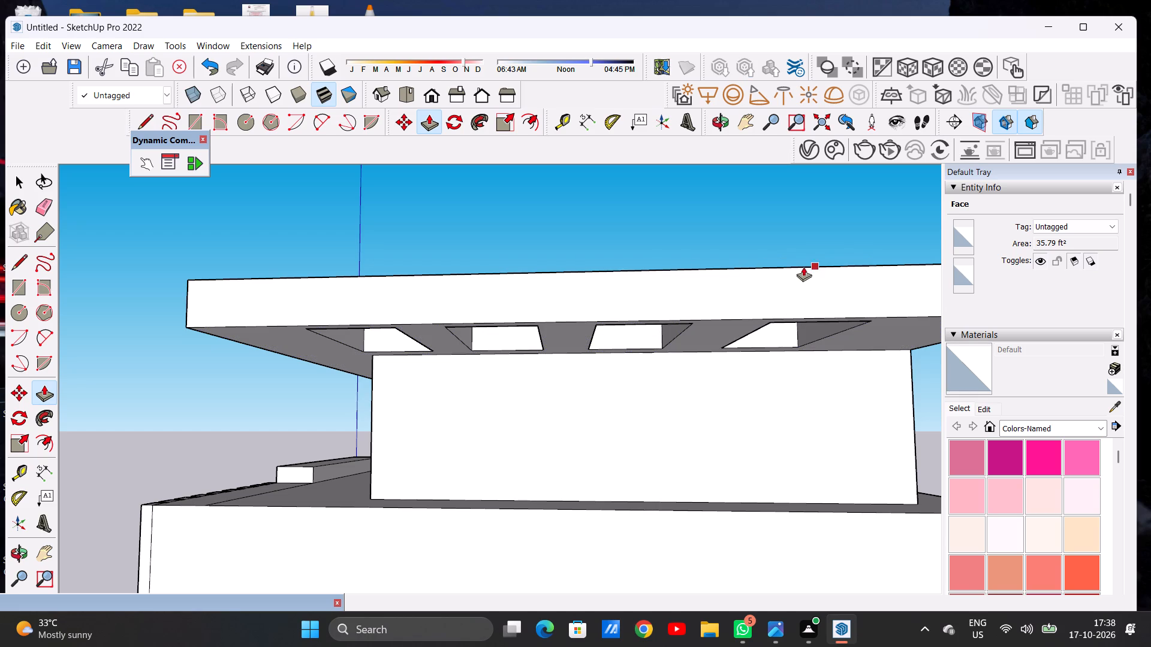
key("space")
Examine the four slots in the tower's roof slab from above, from the front and from below.
scroll(598, 331, "down", 15)
middle_click_drag(592, 316, 627, 504)
middle_click_drag(496, 326, 795, 417)
scroll(621, 389, "down", 4)
middle_click_drag(593, 394, 671, 273)
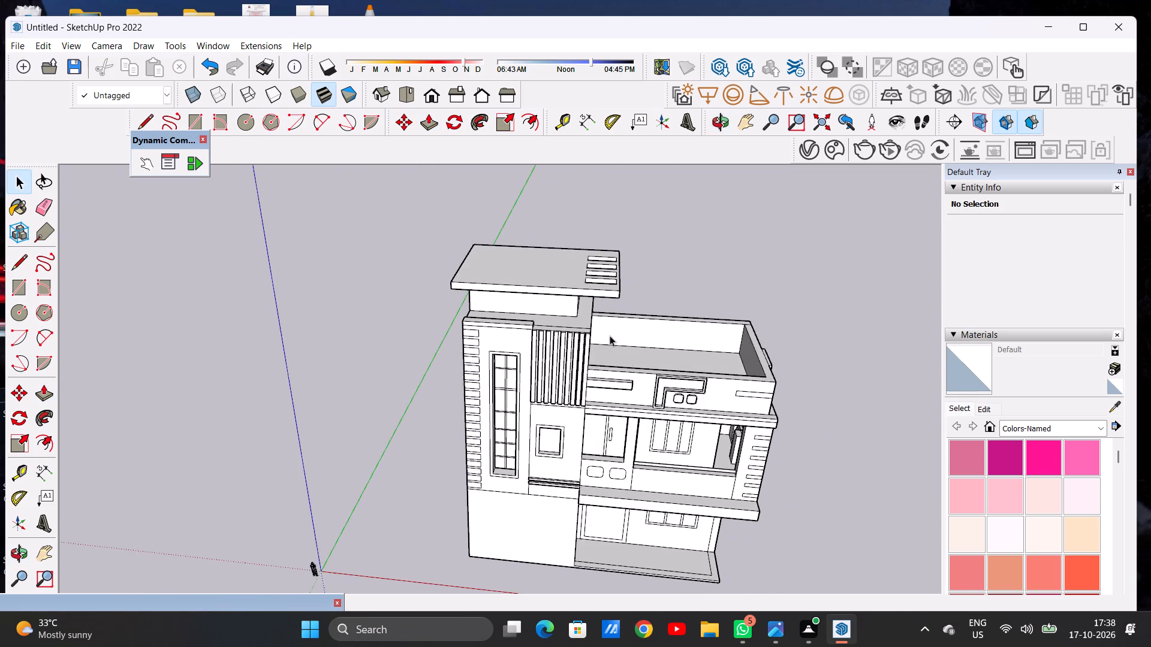
middle_click_drag(595, 336, 613, 236)
scroll(596, 274, "up", 4)
middle_click_drag(596, 283, 588, 214)
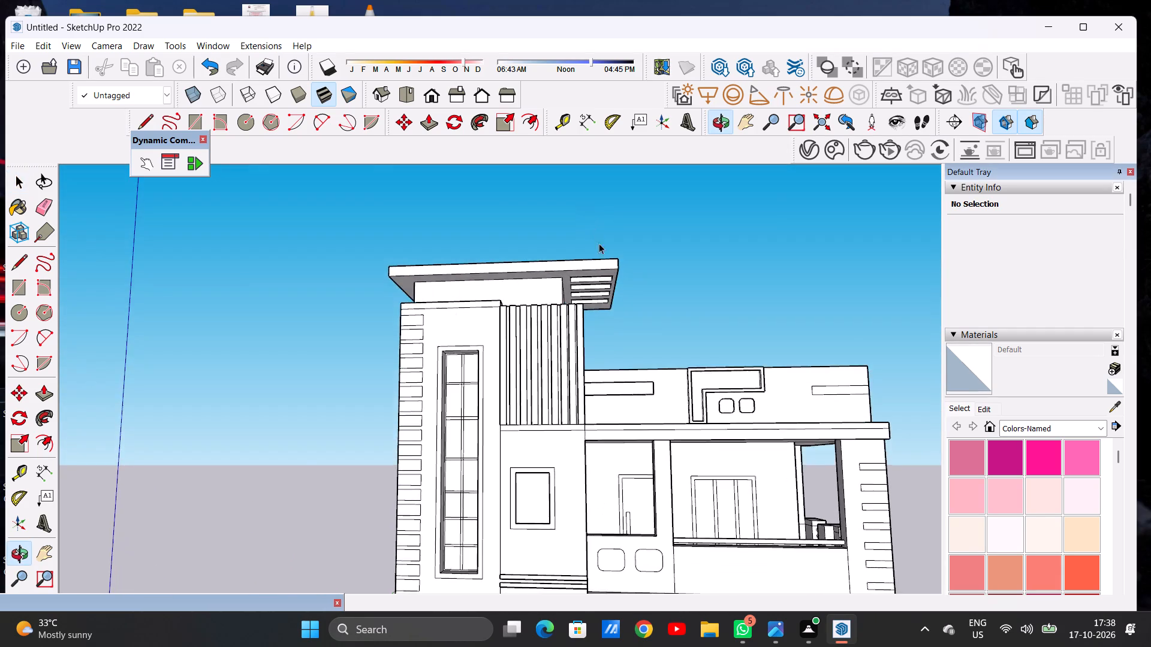
scroll(604, 261, "up", 13)
middle_click_drag(617, 307, 381, 268)
middle_click_drag(377, 264, 448, 341)
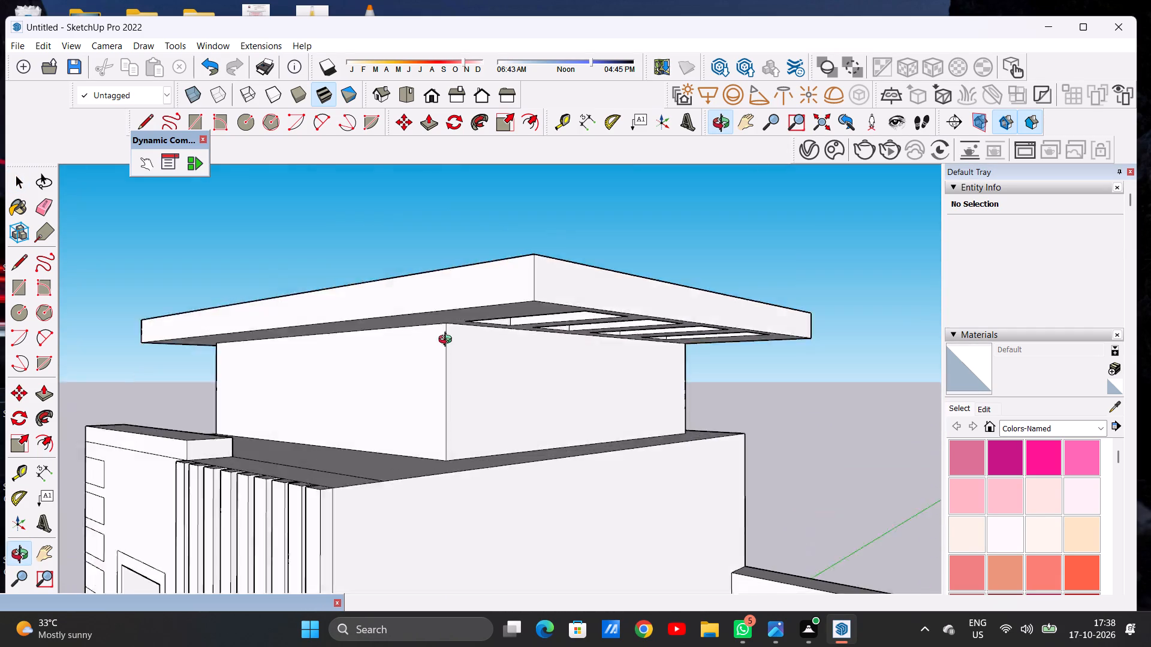
middle_click_drag(448, 341, 559, 393)
Examine the whole villa elevation from the front and from the side, including the plain ground-floor wall below the tower.
scroll(646, 345, "down", 4)
scroll(646, 345, "up", 1)
scroll(646, 345, "down", 20)
scroll(646, 345, "down", 7)
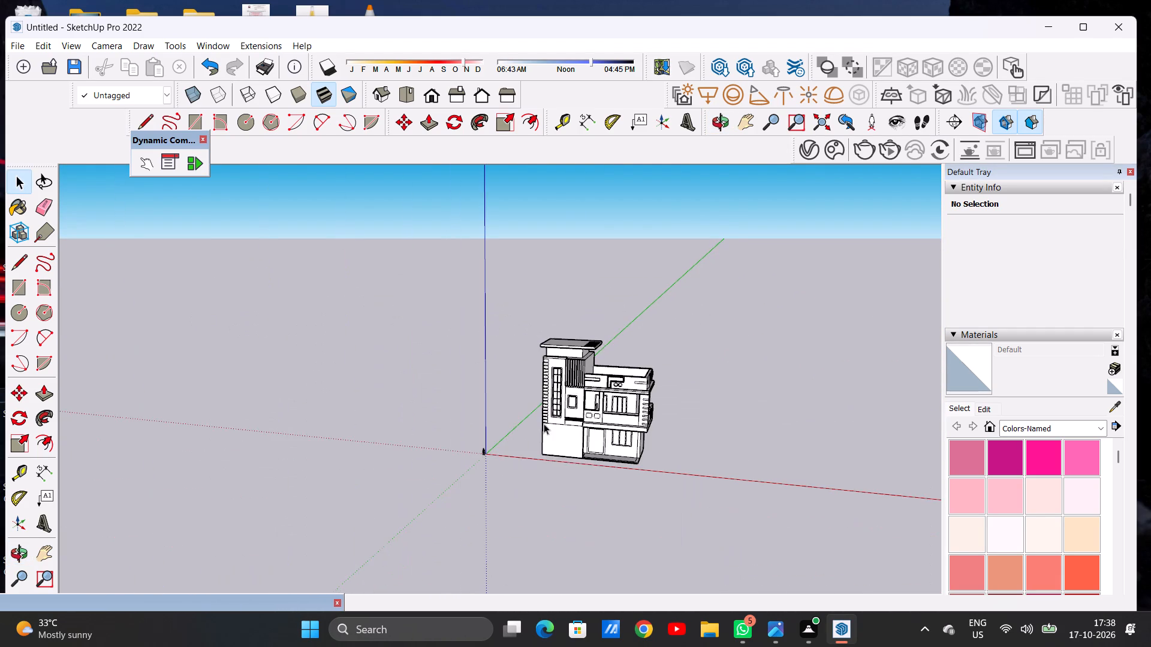
middle_click_drag(568, 419, 601, 372)
scroll(561, 445, "up", 6)
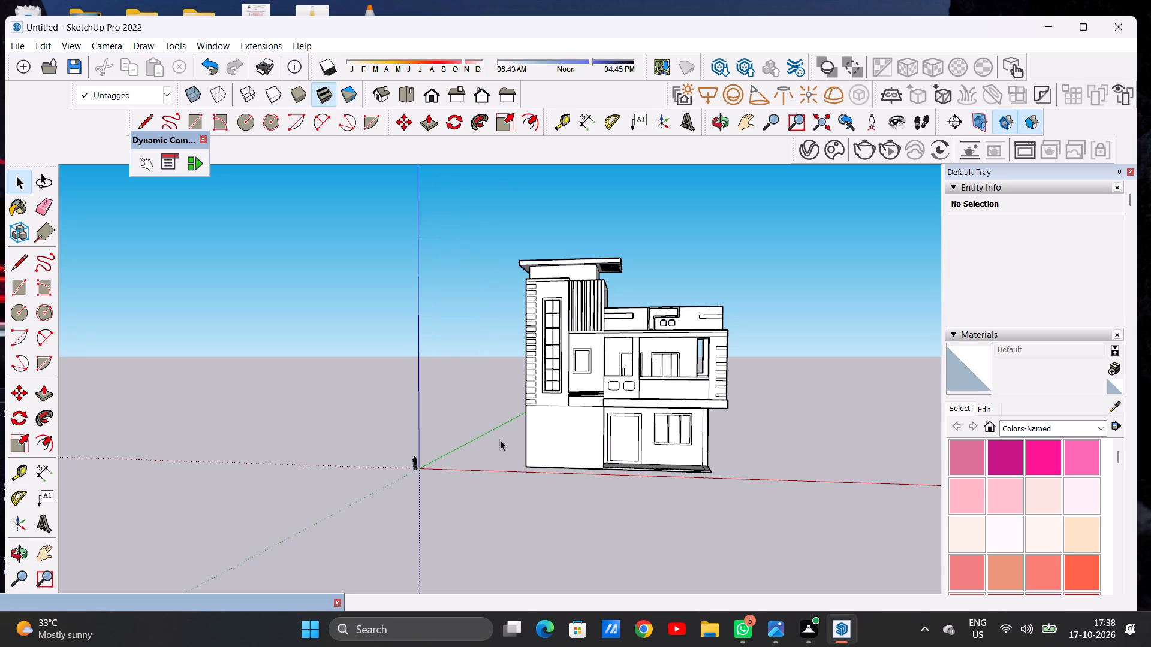
scroll(500, 440, "down", 4)
scroll(651, 401, "up", 5)
middle_click_drag(656, 423, 438, 433)
middle_click(438, 433)
middle_click_drag(483, 418, 659, 430)
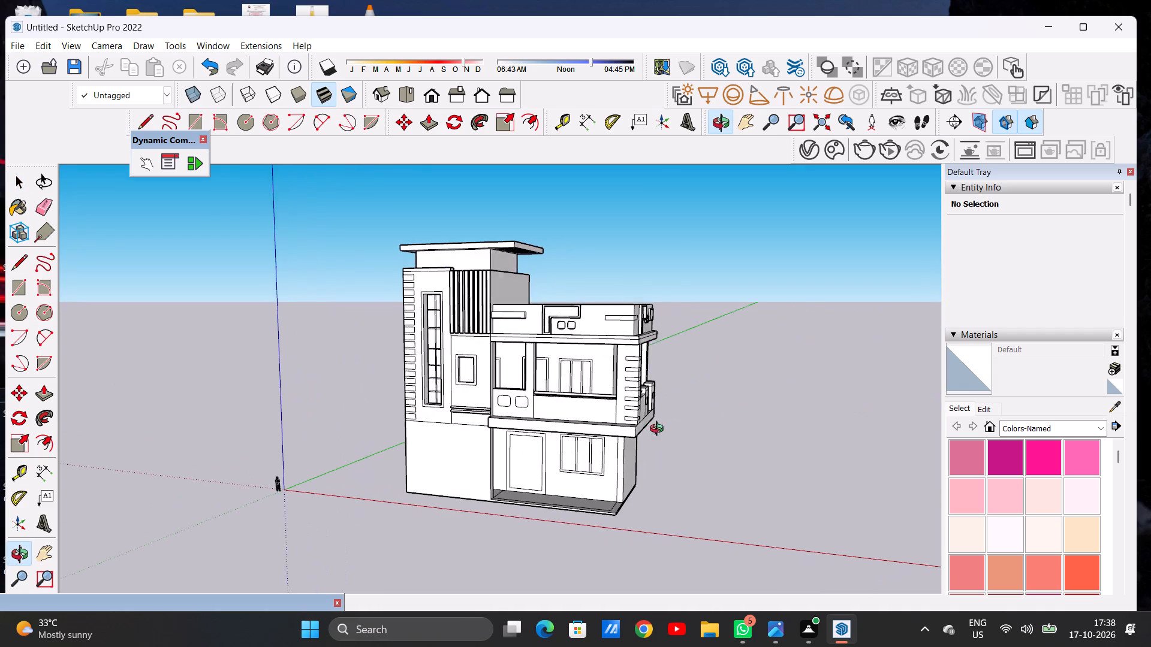
middle_click_drag(659, 430, 661, 429)
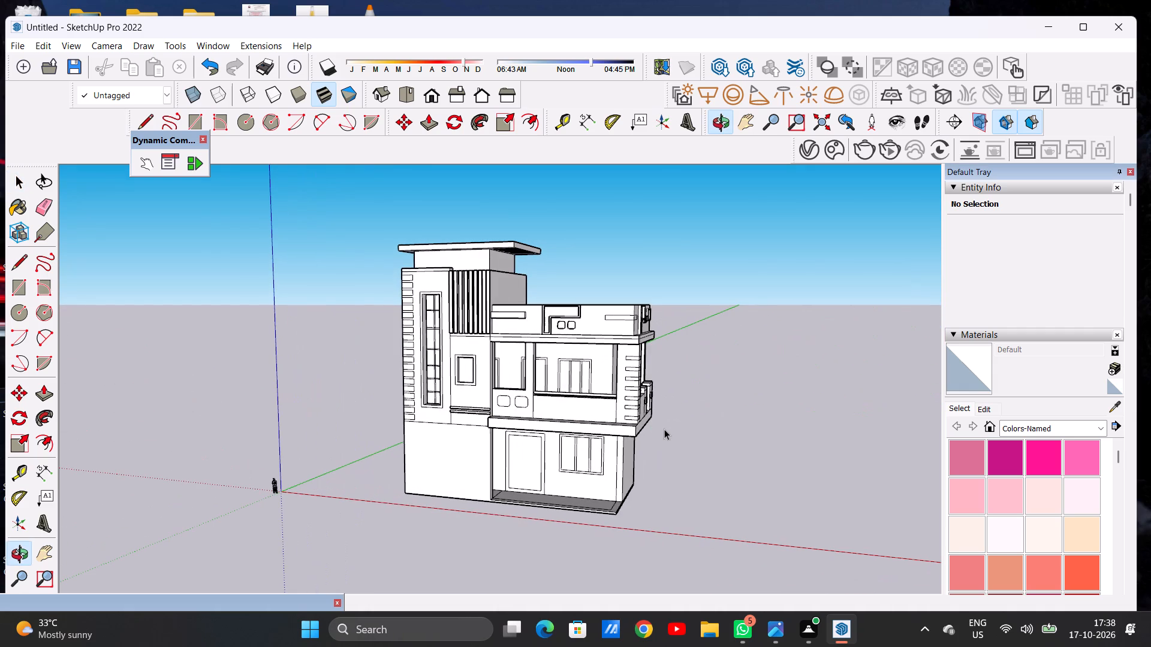
scroll(664, 429, "down", 8)
middle_click_drag(598, 429, 635, 416)
scroll(559, 458, "up", 8)
middle_click_drag(553, 456, 595, 448)
scroll(519, 440, "down", 2)
scroll(520, 440, "up", 1)
scroll(521, 440, "down", 1)
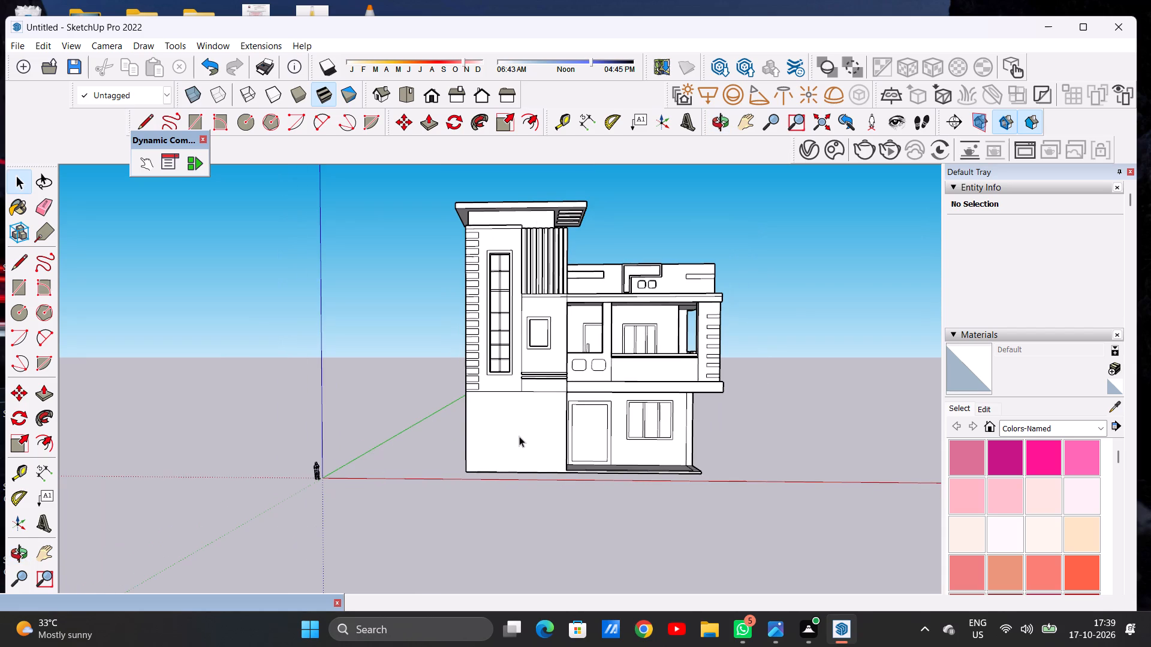
scroll(514, 417, "down", 5)
scroll(523, 452, "up", 10)
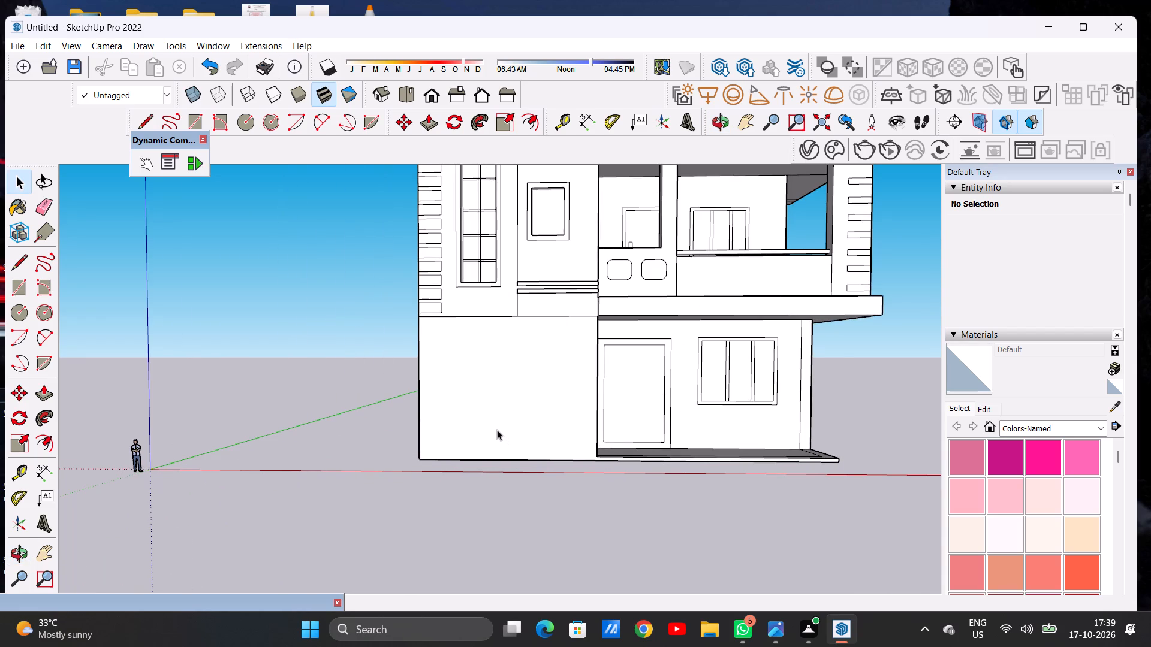
scroll(460, 411, "down", 3)
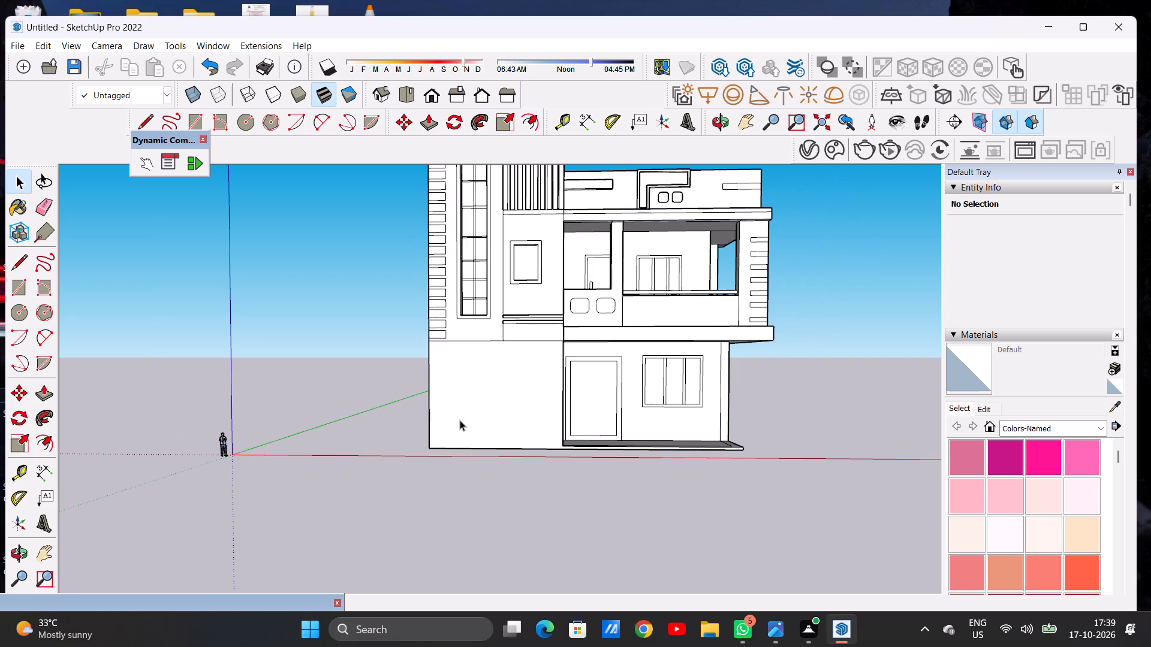
scroll(502, 401, "down", 10)
Select the entire connected house geometry and move it back across the ground, farther from the origin.
middle_click_drag(527, 382, 534, 513)
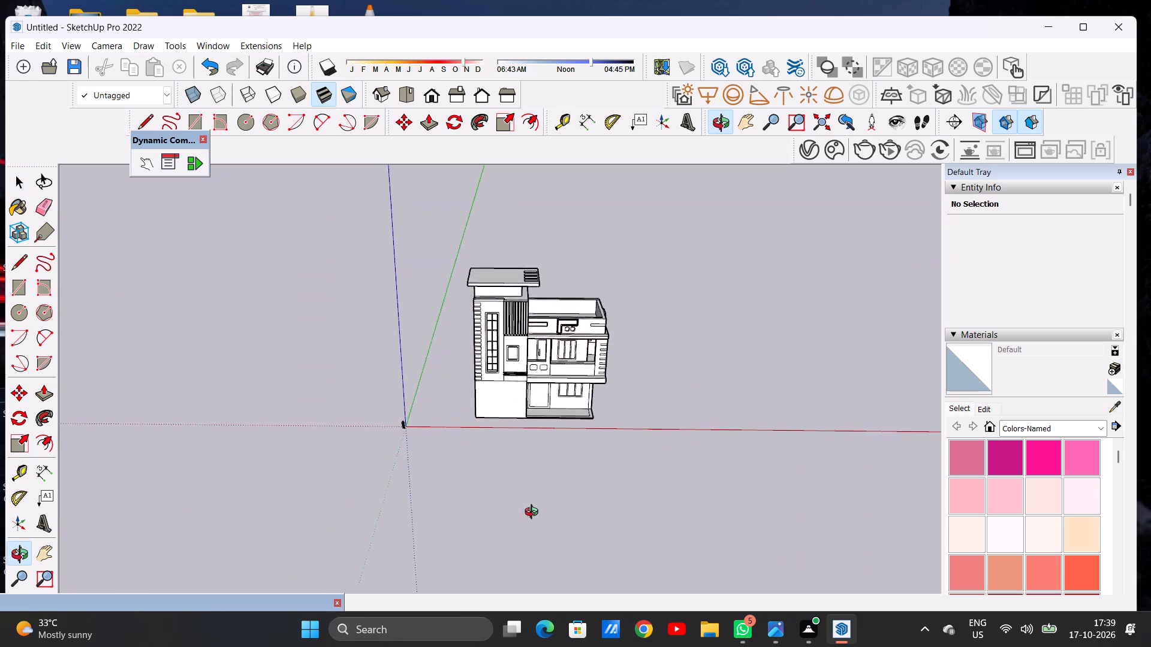
middle_click_drag(534, 513, 531, 575)
scroll(570, 386, "up", 6)
triple_click(573, 428)
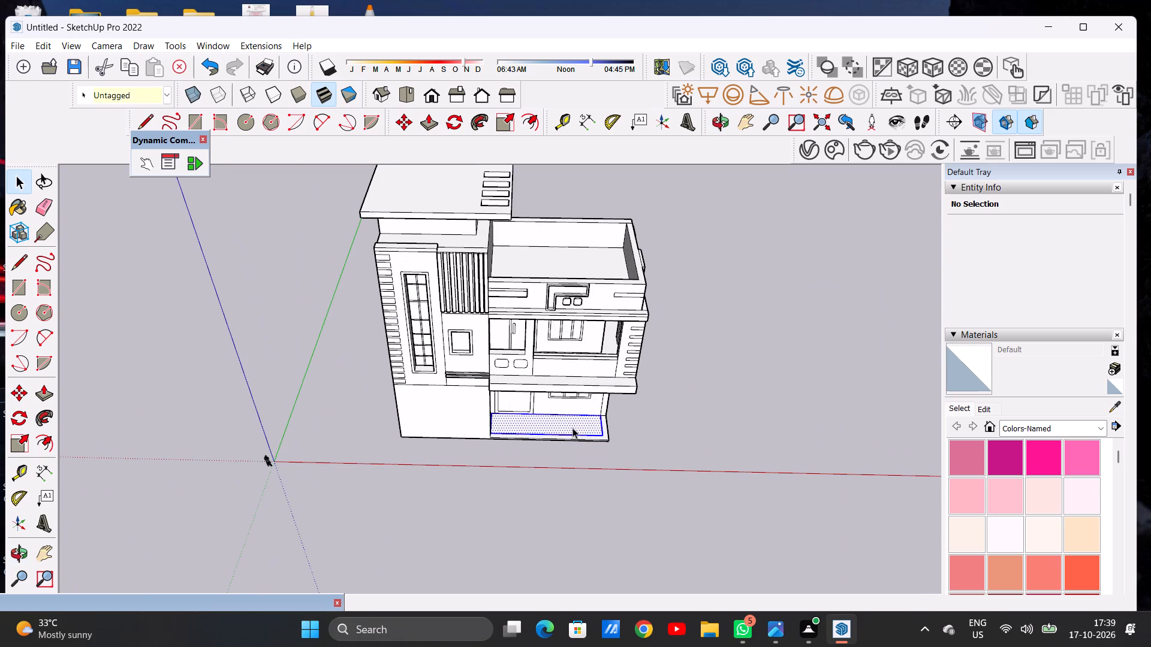
triple_click(573, 428)
scroll(484, 404, "down", 2)
key("m")
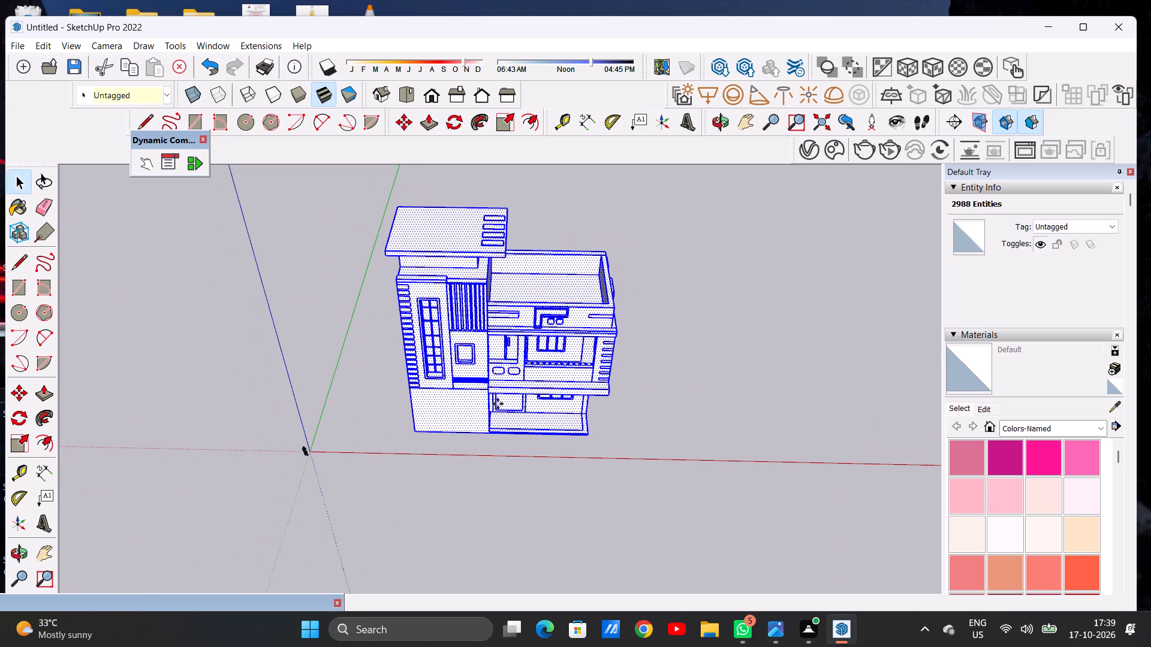
left_click(584, 435)
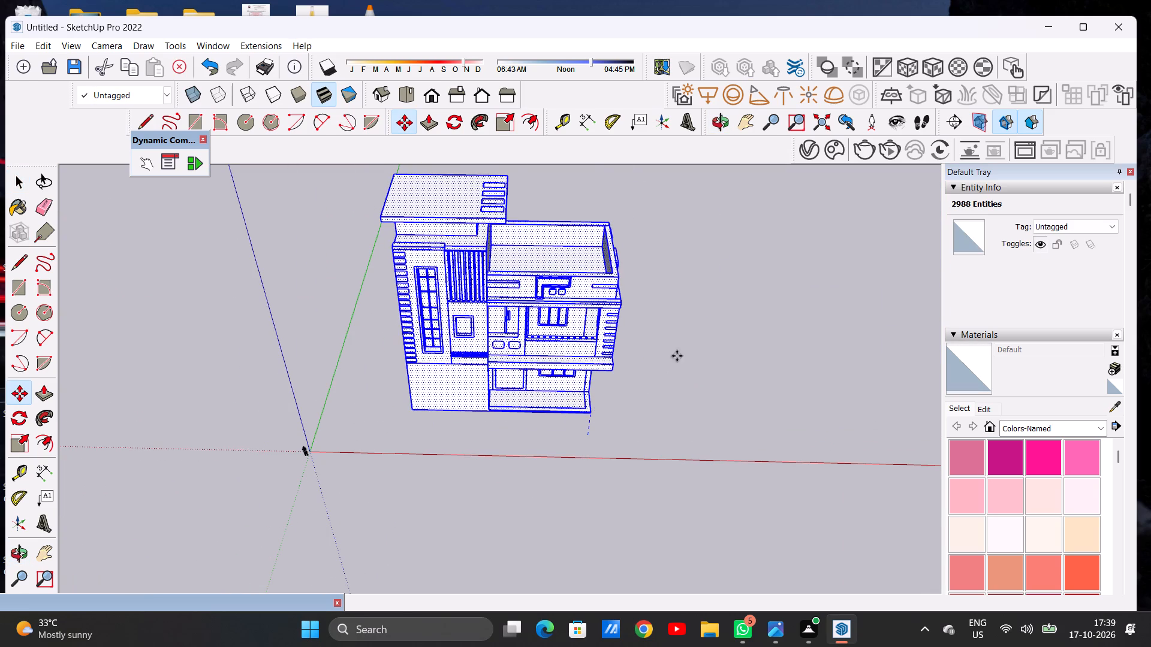
left_click(685, 333)
key("space")
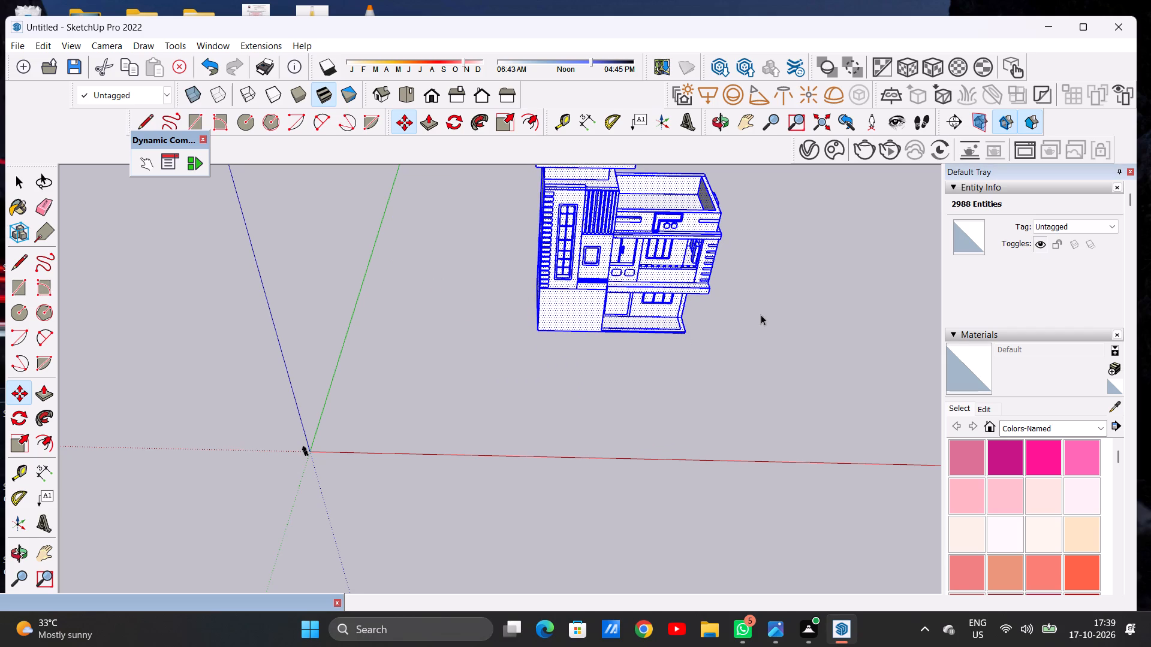
left_click(761, 315)
Draw a ground rectangle around the house as its plot, with margins on all sides of the building.
scroll(430, 410, "down", 9)
scroll(507, 338, "up", 5)
middle_click_drag(503, 326, 496, 338)
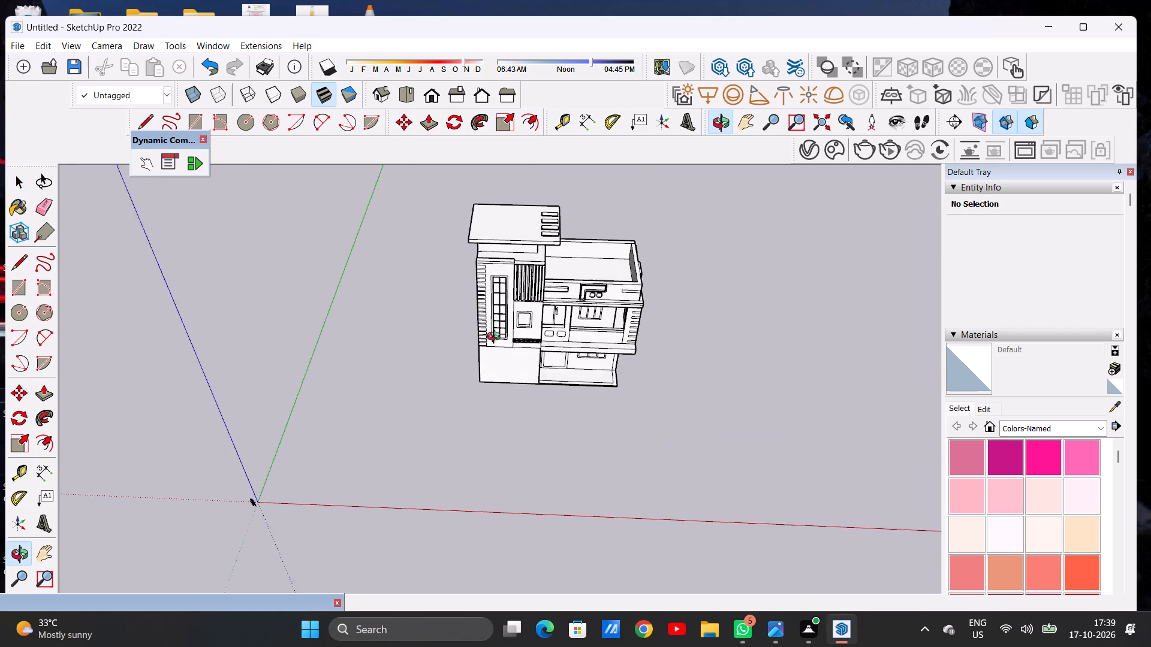
middle_click_drag(496, 338, 500, 400)
scroll(502, 385, "down", 4)
middle_click_drag(514, 292, 513, 440)
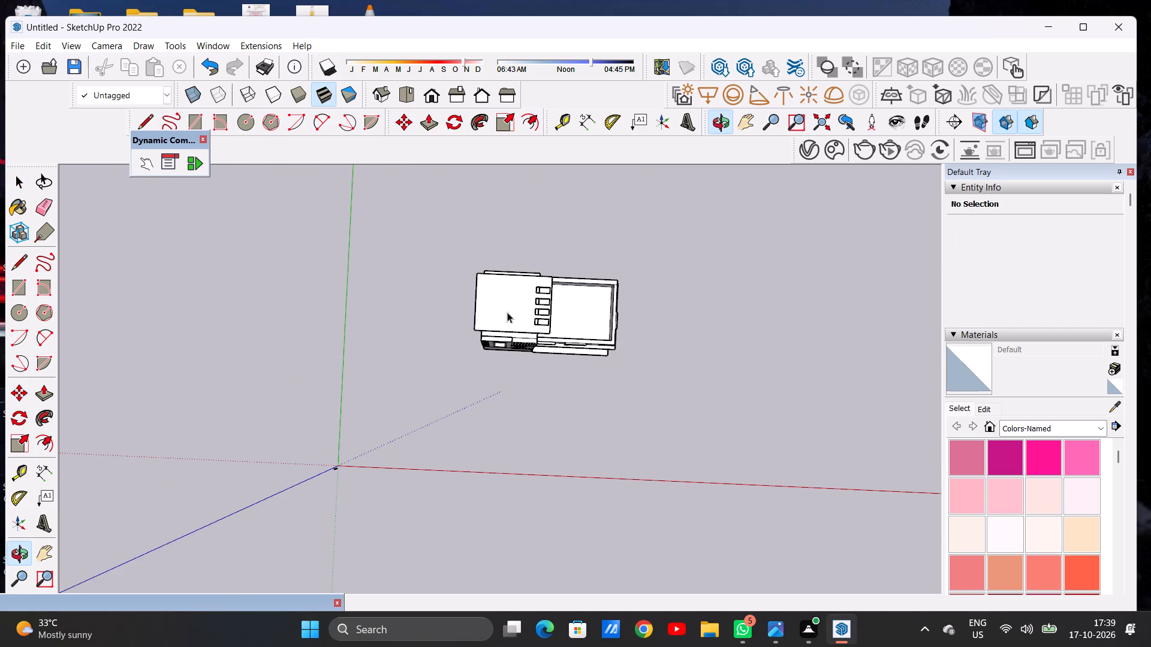
middle_click_drag(508, 322, 525, 374)
left_click(403, 88)
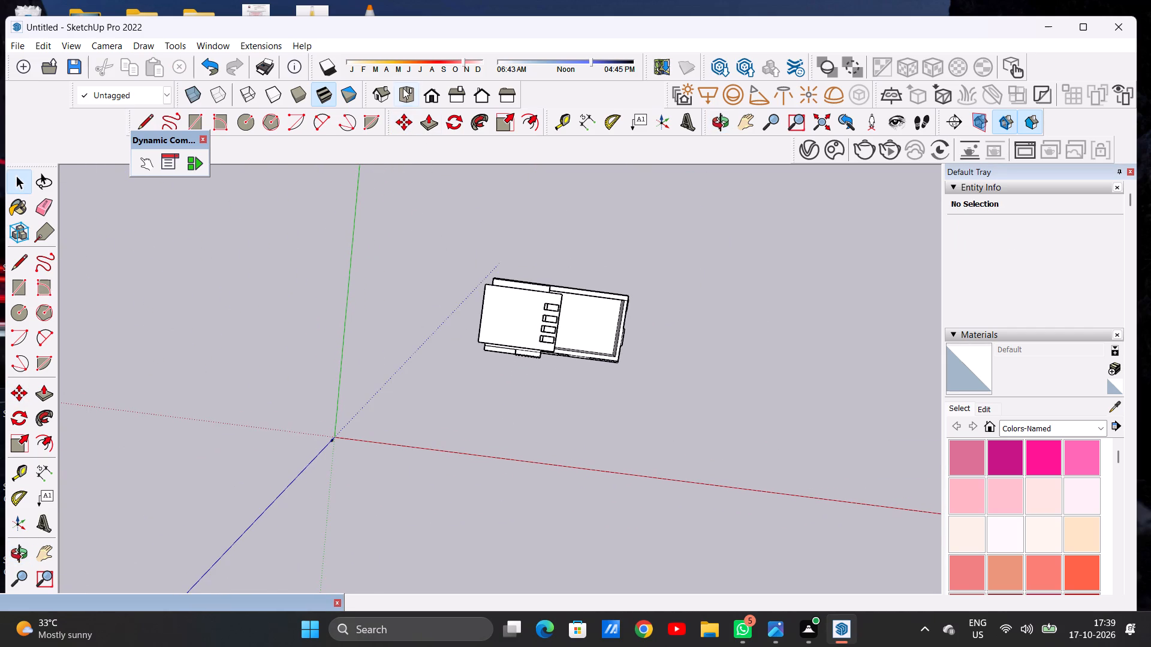
scroll(620, 297, "up", 1)
scroll(620, 297, "down", 1)
scroll(620, 297, "up", 2)
middle_click_drag(511, 286, 528, 380)
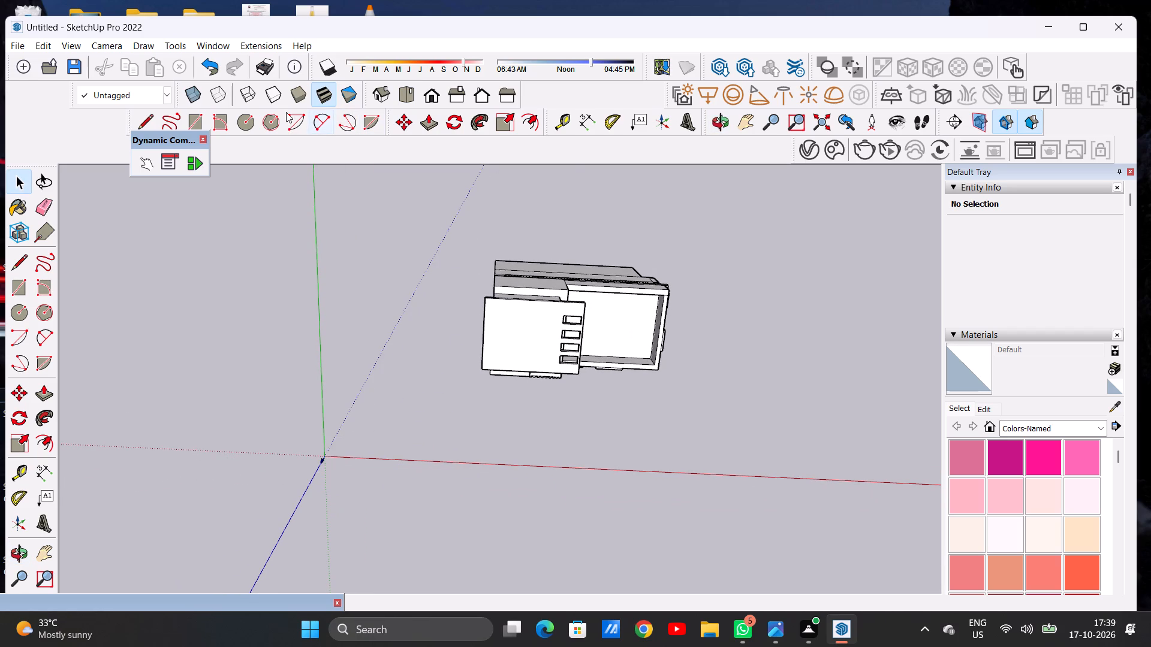
left_click(192, 120)
left_click(457, 241)
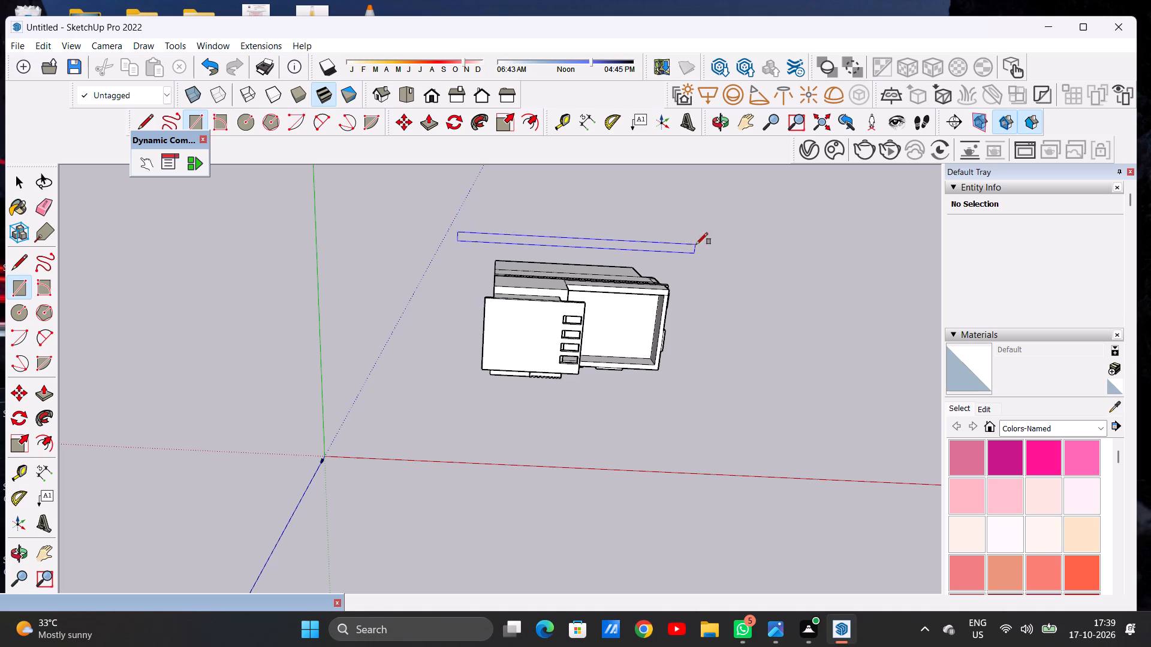
left_click(683, 417)
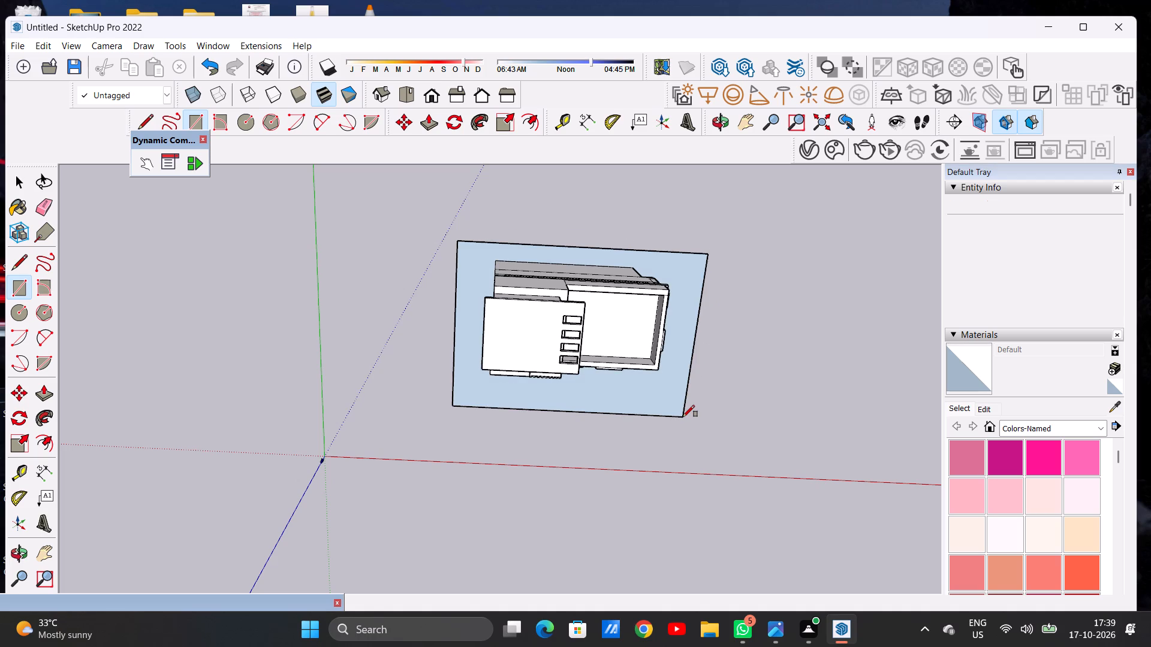
key("space")
left_click(735, 352)
Examine how the house sits on the ground plot from the front and from above.
scroll(393, 473, "down", 5)
middle_click_drag(460, 472, 512, 302)
left_click(431, 98)
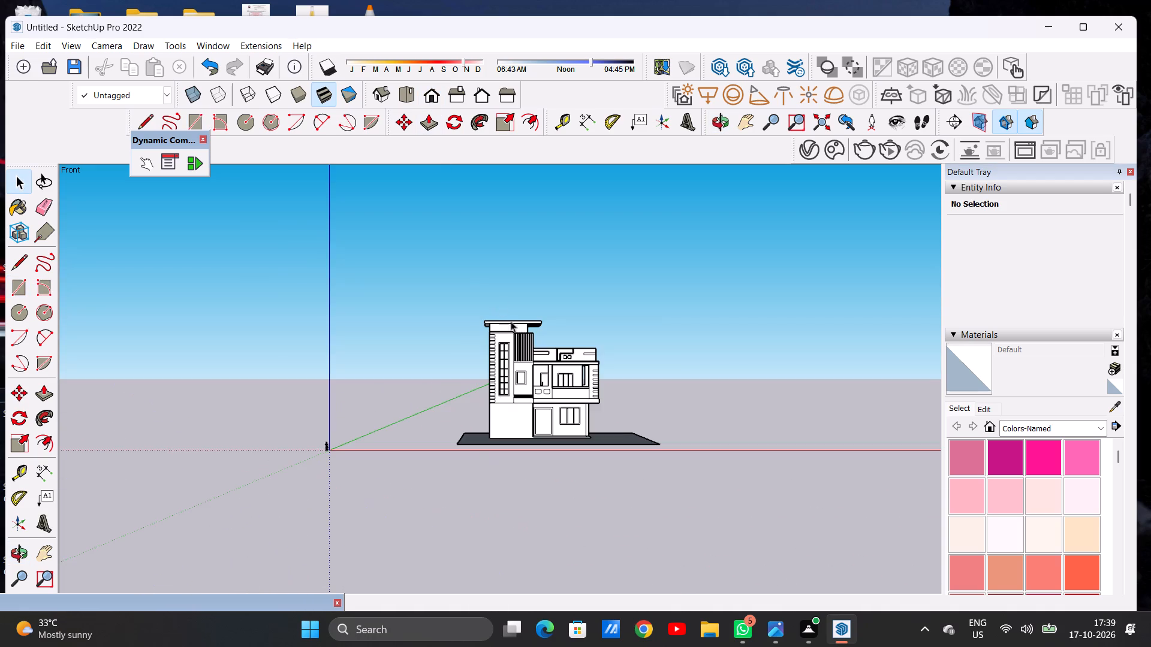
scroll(535, 344, "up", 2)
middle_click_drag(543, 351, 548, 543)
scroll(529, 487, "up", 6)
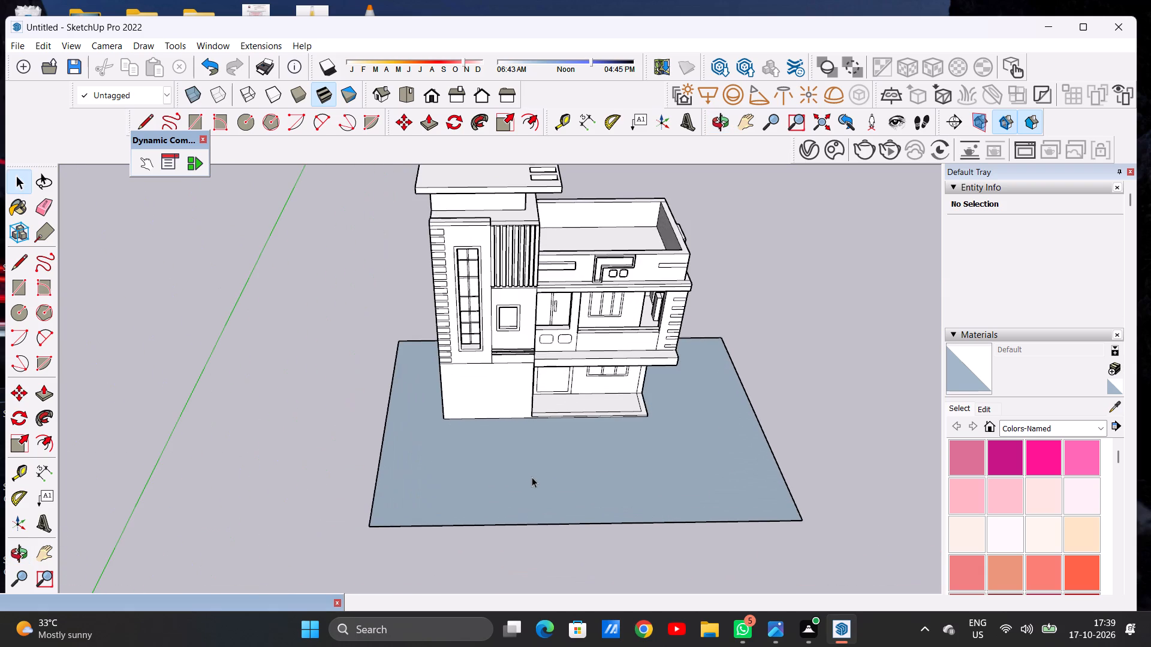
scroll(394, 470, "down", 8)
middle_click_drag(443, 472, 518, 499)
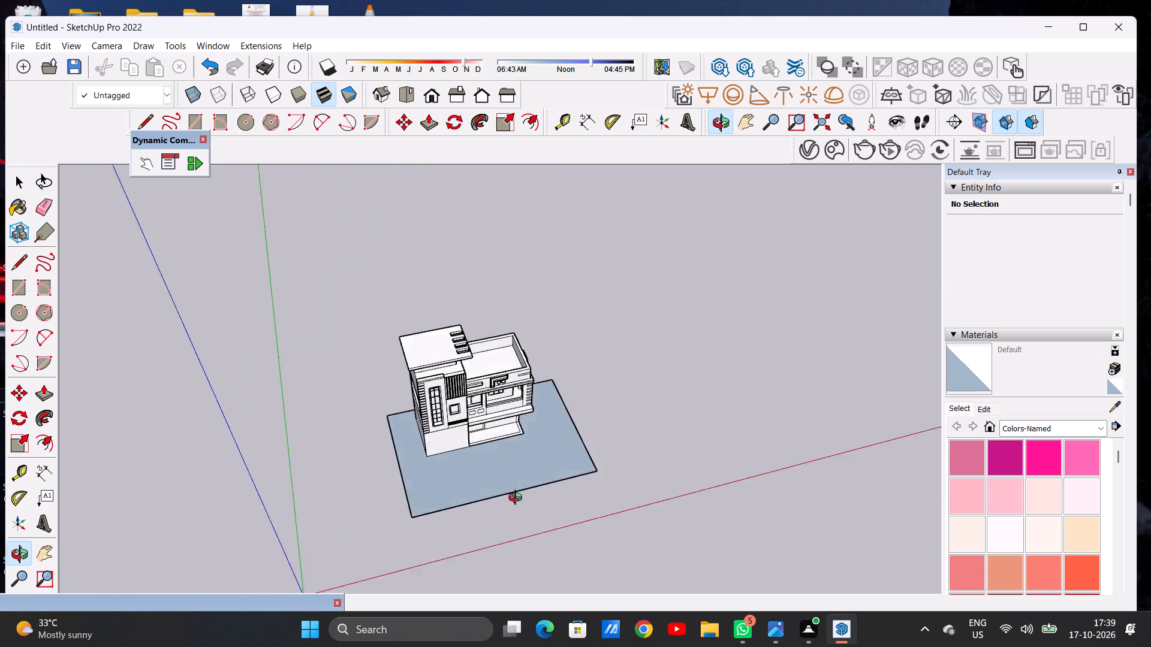
Add a narrow rectangle along the plot's rear edge, full edge length, to extend the ground behind the house.
middle_click_drag(518, 499, 247, 499)
middle_click_drag(512, 425, 353, 427)
scroll(588, 438, "up", 4)
middle_click_drag(532, 473, 484, 470)
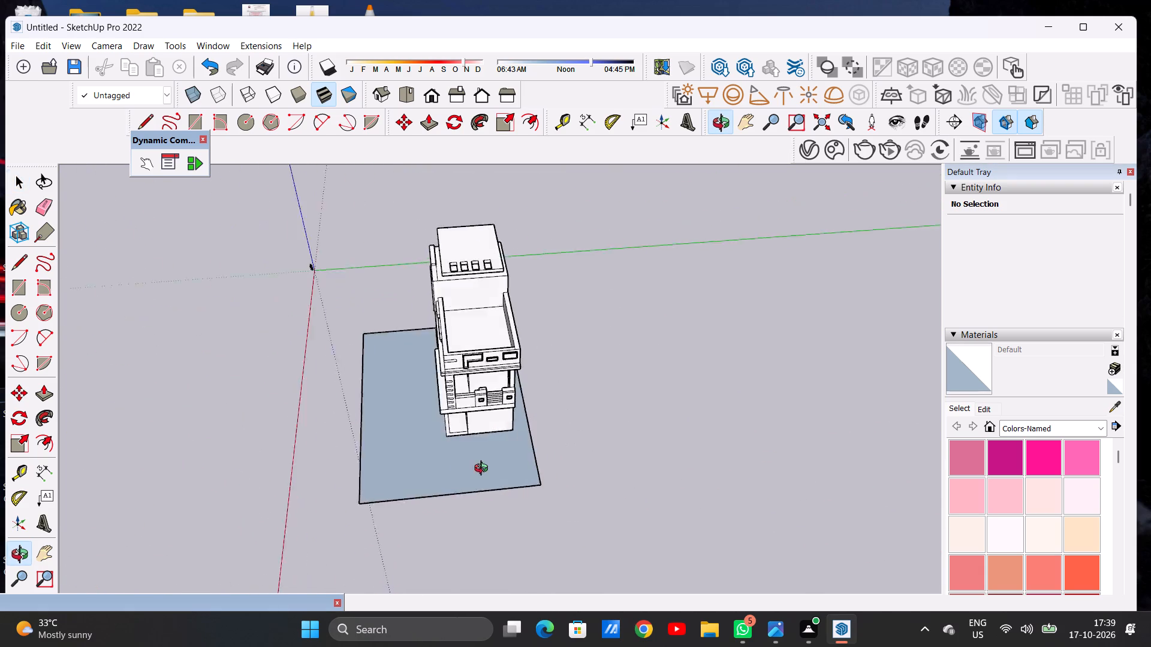
middle_click_drag(484, 470, 421, 501)
scroll(476, 516, "up", 6)
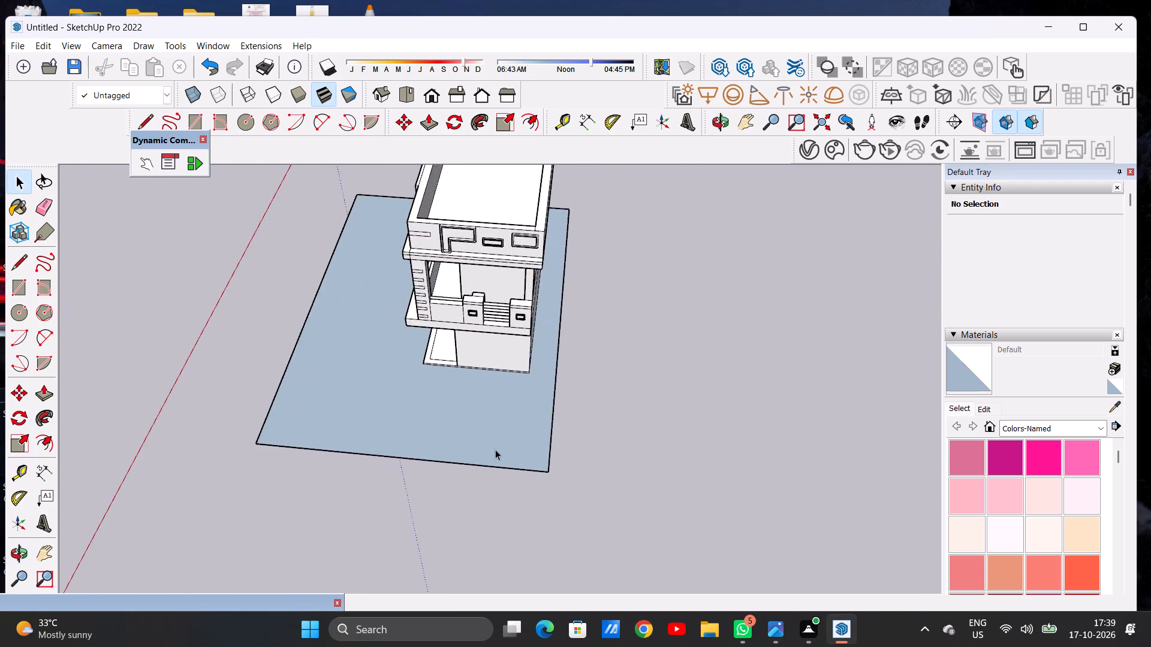
scroll(495, 449, "down", 9)
middle_click_drag(605, 445, 607, 462)
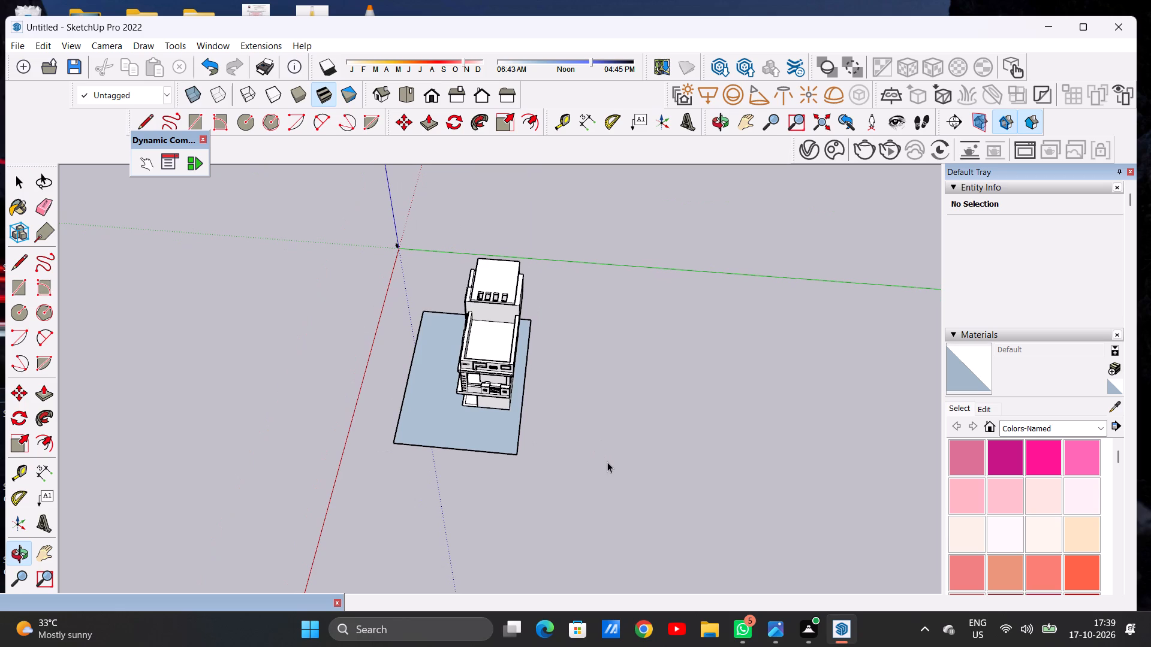
key("r")
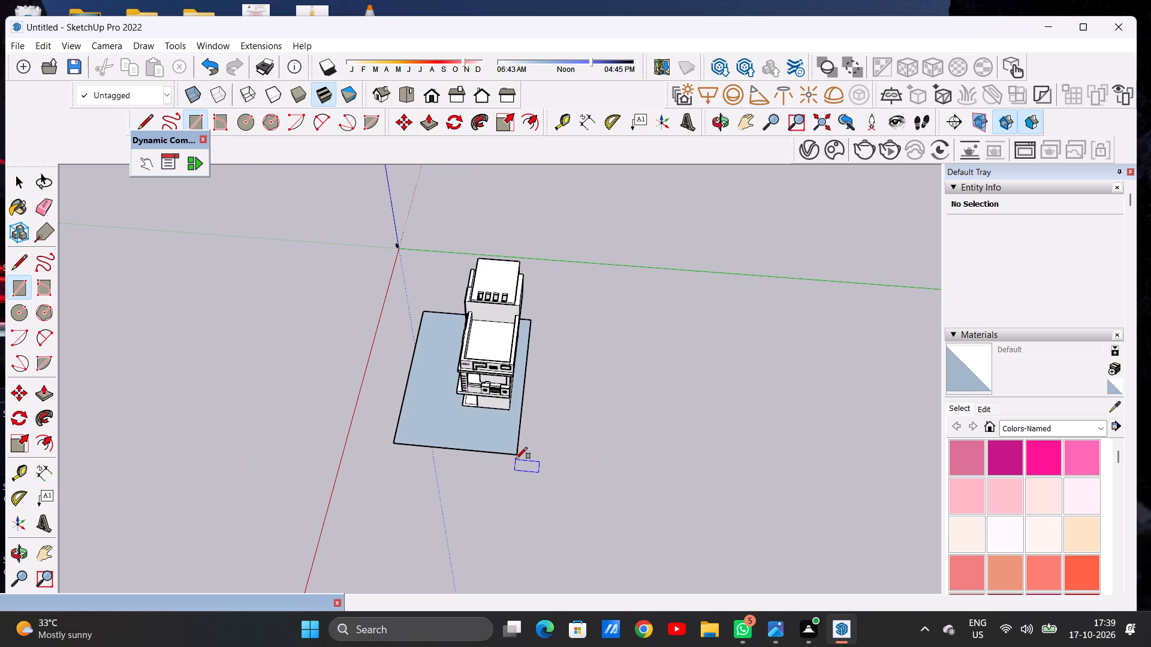
left_click(514, 458)
left_click(531, 323)
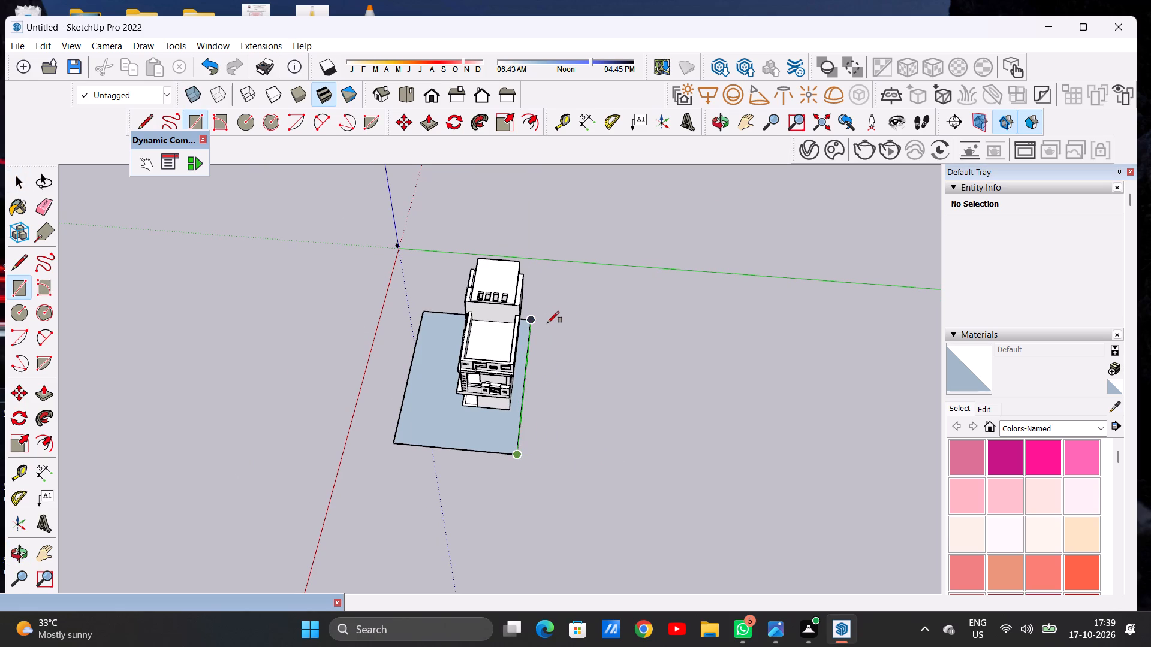
left_click(548, 323)
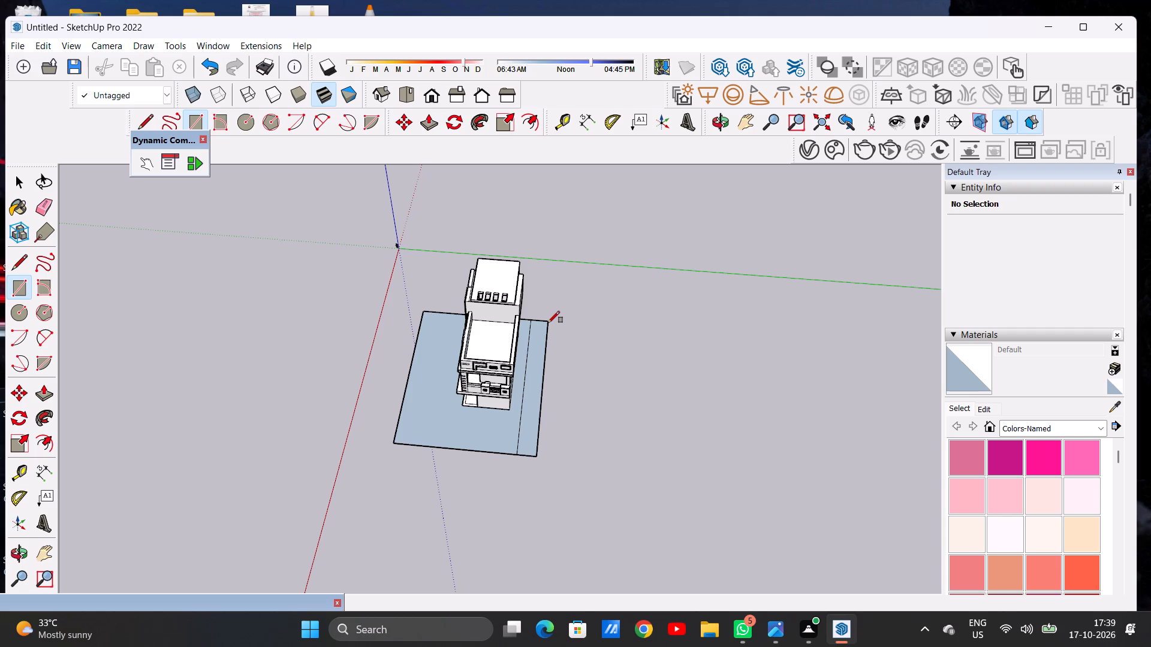
key("space")
Erase the dividing line between the original plot and the rear strip to merge them into one face.
scroll(539, 431, "up", 13)
middle_click_drag(576, 458, 496, 404)
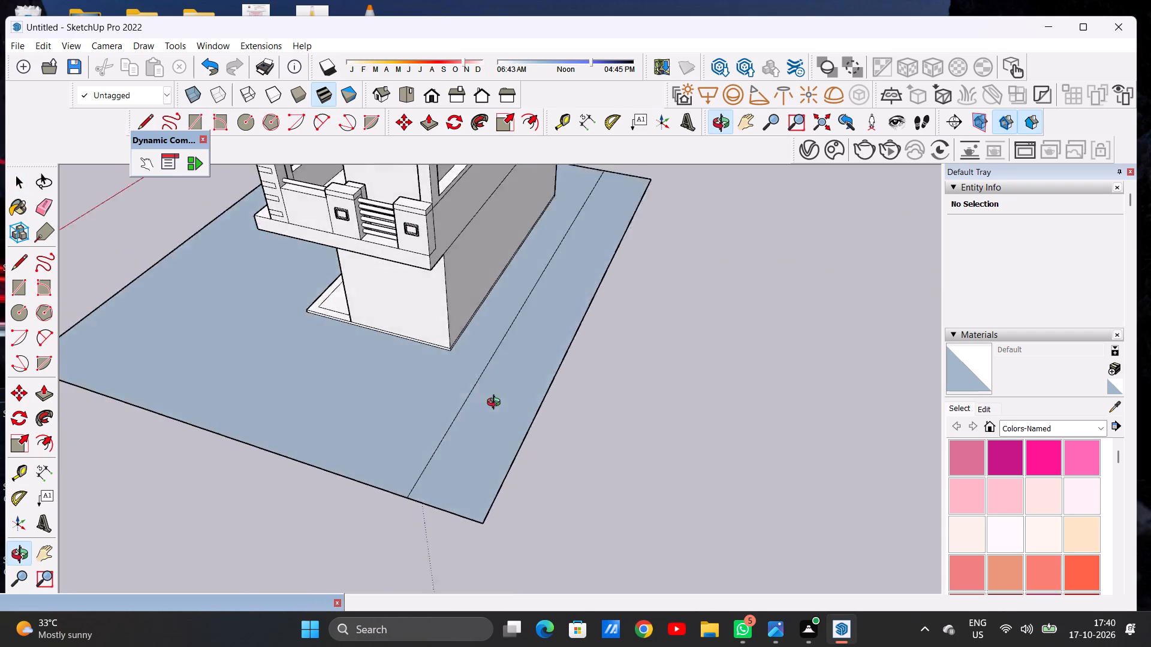
middle_click_drag(496, 404, 445, 327)
scroll(572, 448, "up", 7)
middle_click_drag(472, 419, 595, 439)
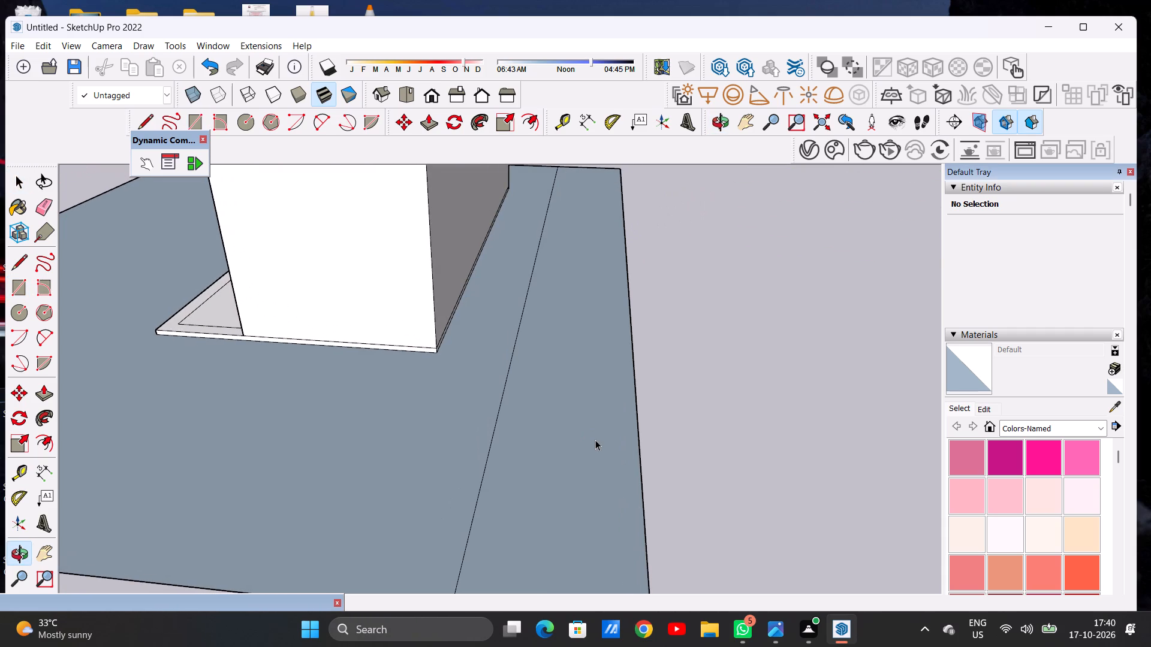
key("e")
left_click_drag(494, 446, 500, 446)
left_click_drag(484, 443, 494, 443)
key("space")
Examine the extended ground plot around the house from the front and from above.
scroll(562, 445, "down", 20)
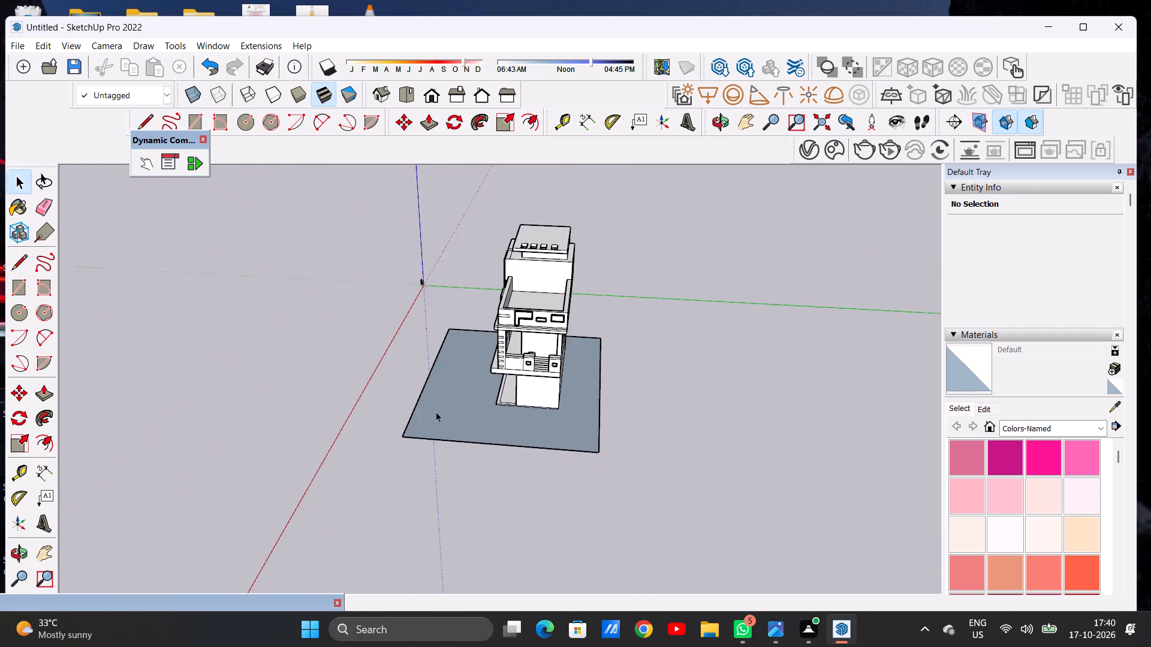
middle_click_drag(436, 412, 623, 335)
middle_click_drag(379, 500, 652, 537)
scroll(510, 428, "up", 4)
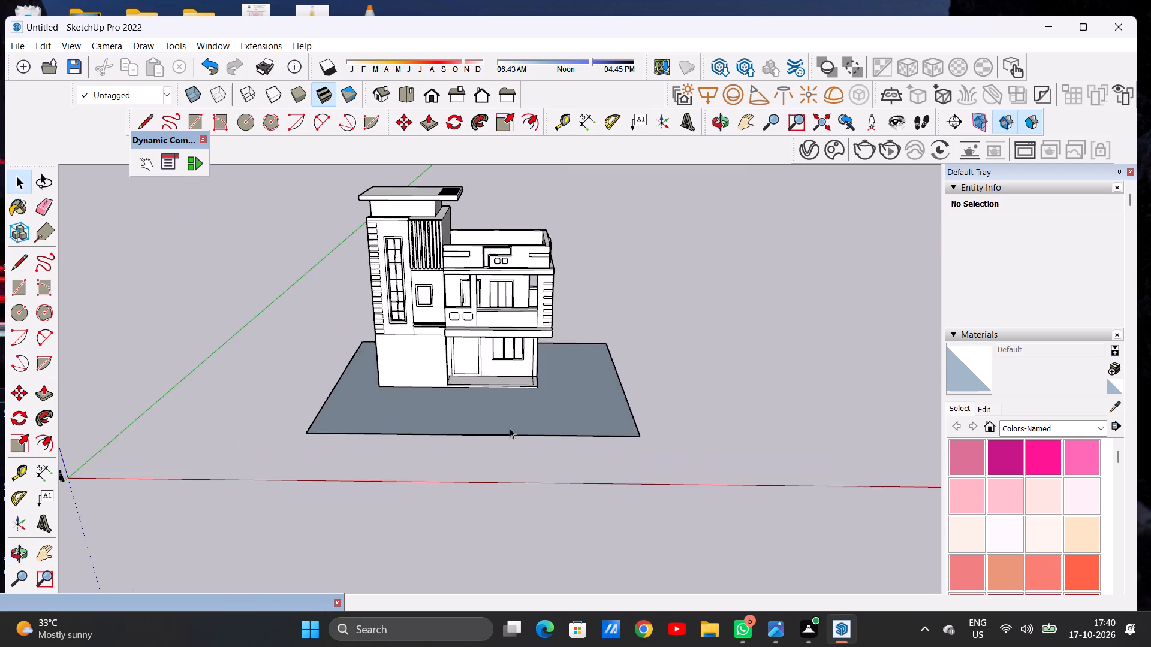
middle_click_drag(525, 409, 528, 523)
scroll(562, 384, "down", 5)
middle_click_drag(554, 412, 556, 490)
scroll(553, 428, "up", 5)
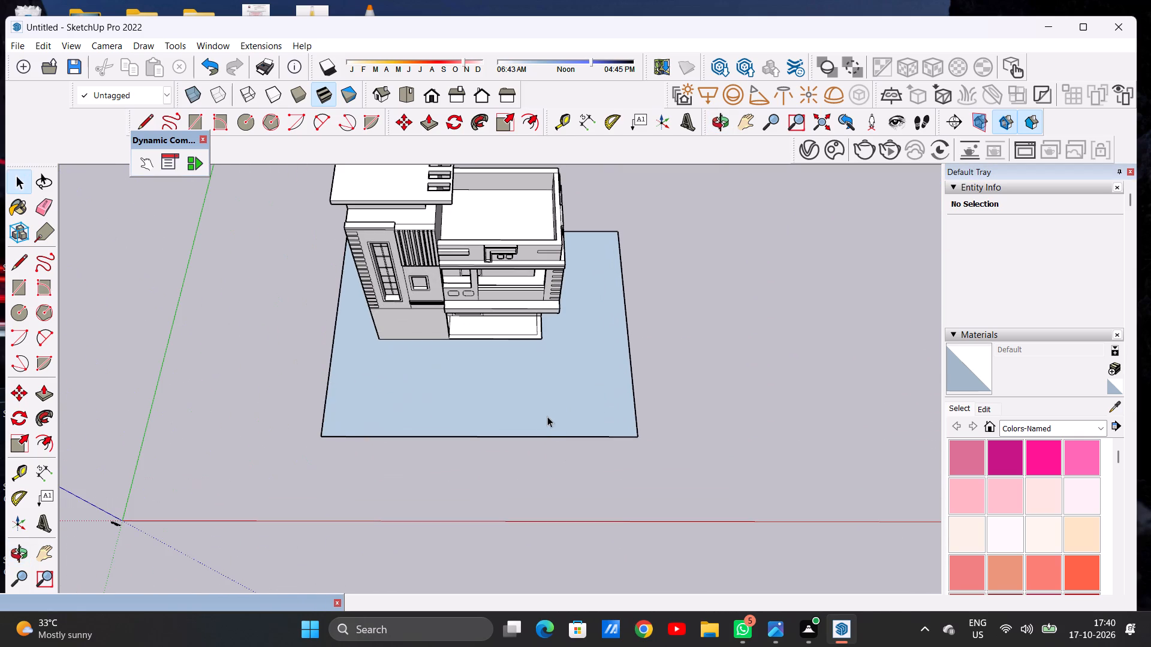
scroll(418, 390, "down", 6)
Draw a line along the green axis across the plot, just inside its side edge farthest from the tower.
middle_click_drag(385, 412, 429, 376)
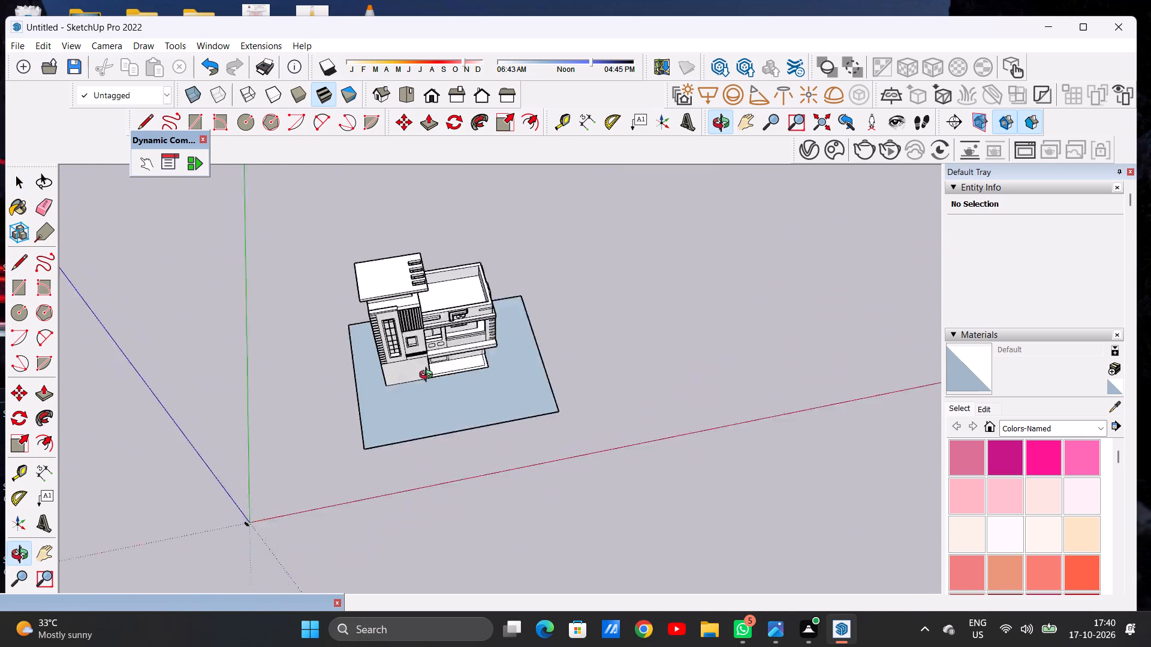
middle_click_drag(429, 376, 363, 362)
scroll(526, 393, "up", 1)
middle_click_drag(546, 402, 301, 409)
middle_click_drag(445, 401, 327, 395)
middle_click_drag(505, 415, 457, 496)
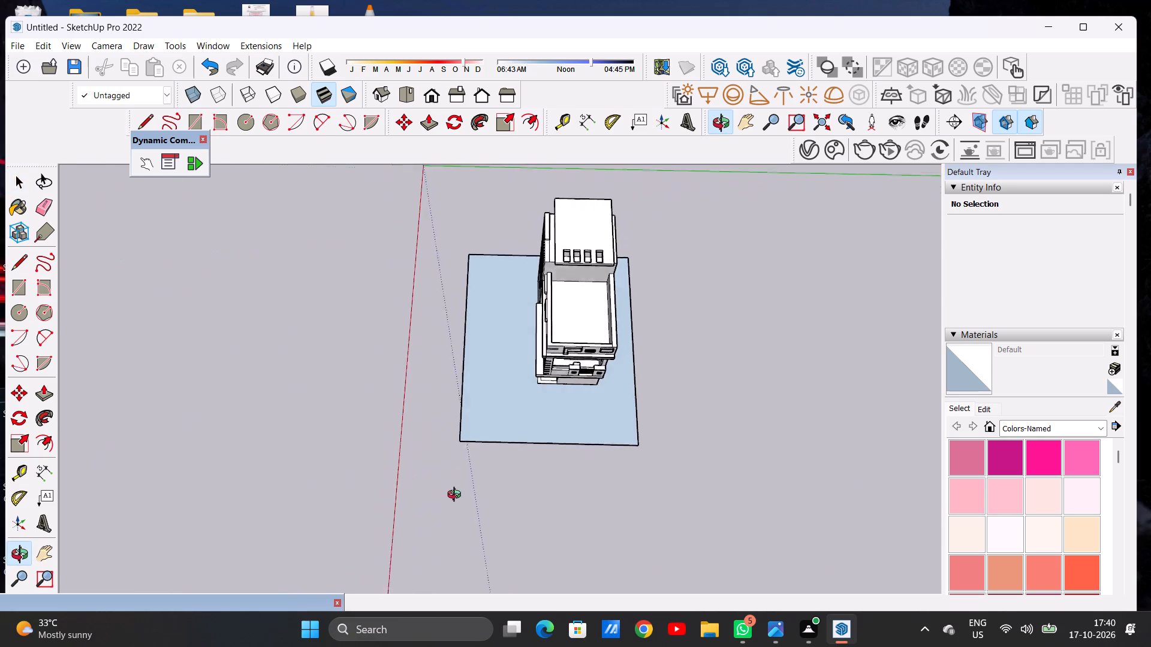
middle_click_drag(457, 496, 478, 504)
scroll(529, 457, "up", 3)
key("l")
middle_click_drag(552, 449, 543, 461)
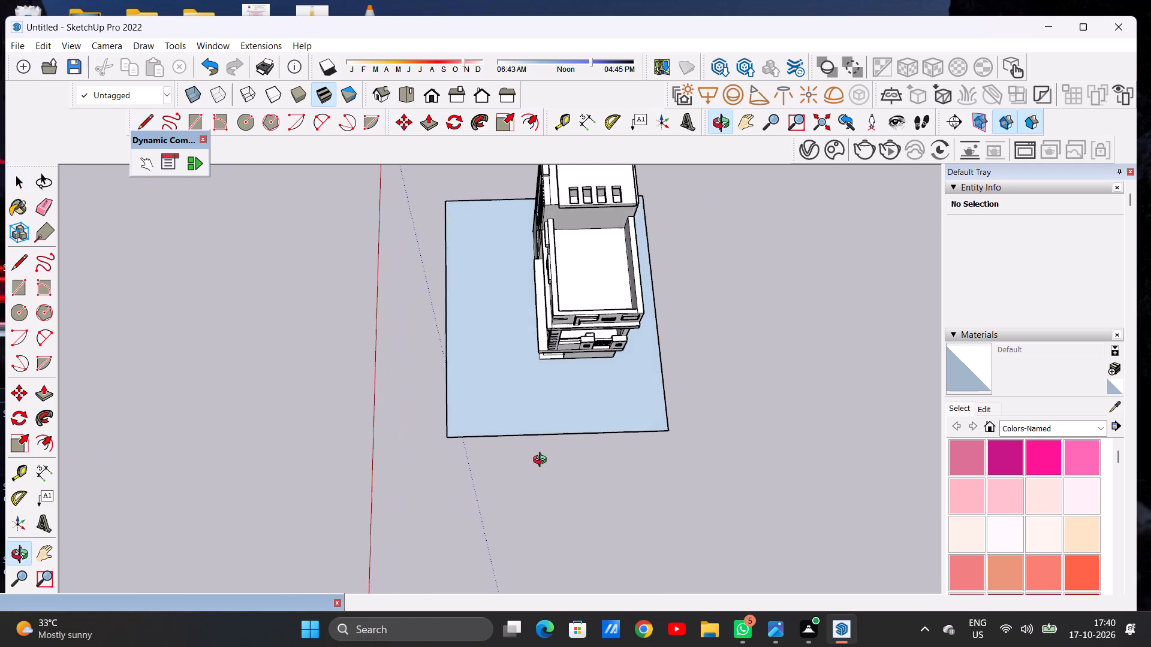
middle_click_drag(543, 461, 538, 475)
left_click(447, 406)
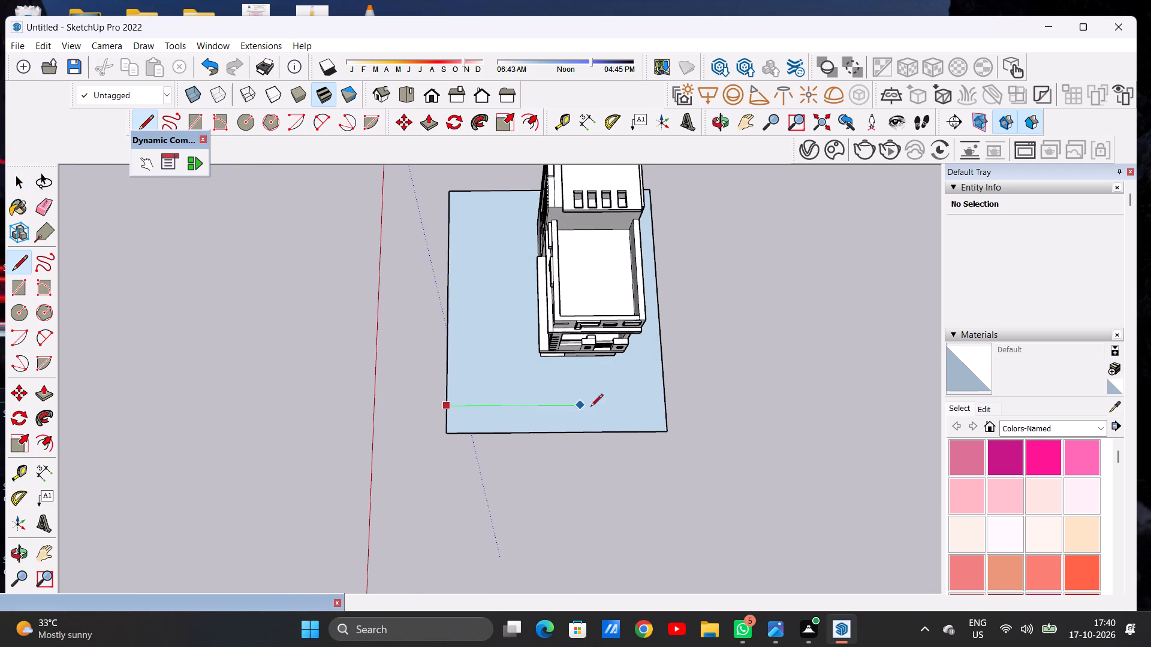
left_click(664, 407)
key("space")
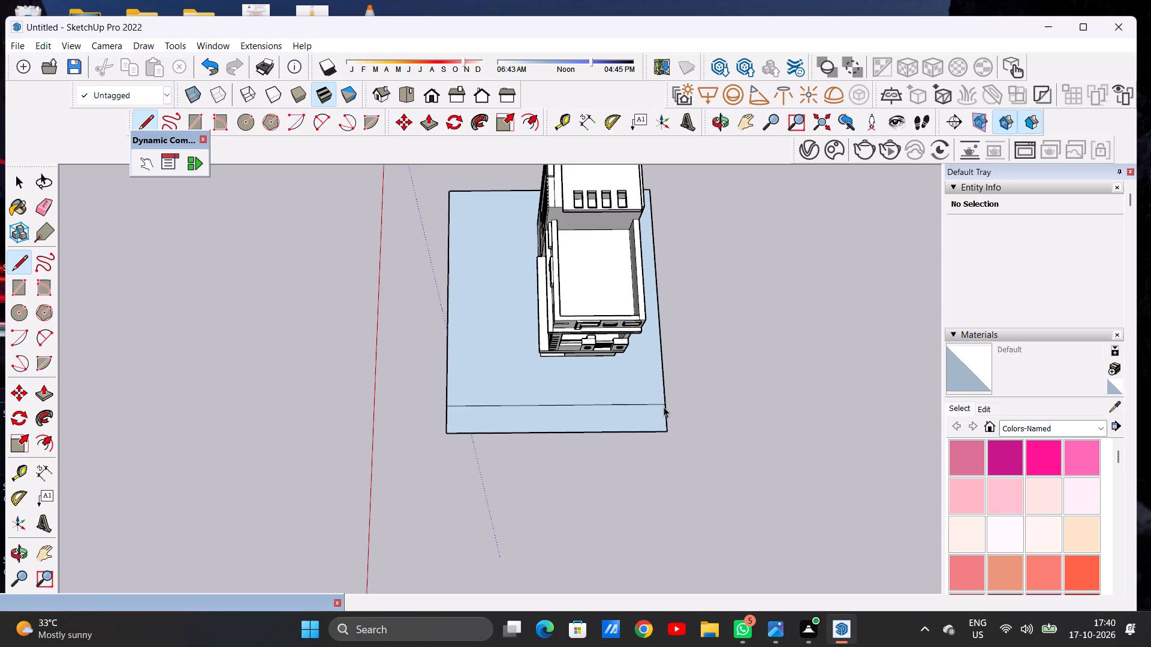
Erase the outer edges beyond the new line to trim the strip off the plot's side opposite the tower.
key("e")
scroll(447, 430, "up", 11)
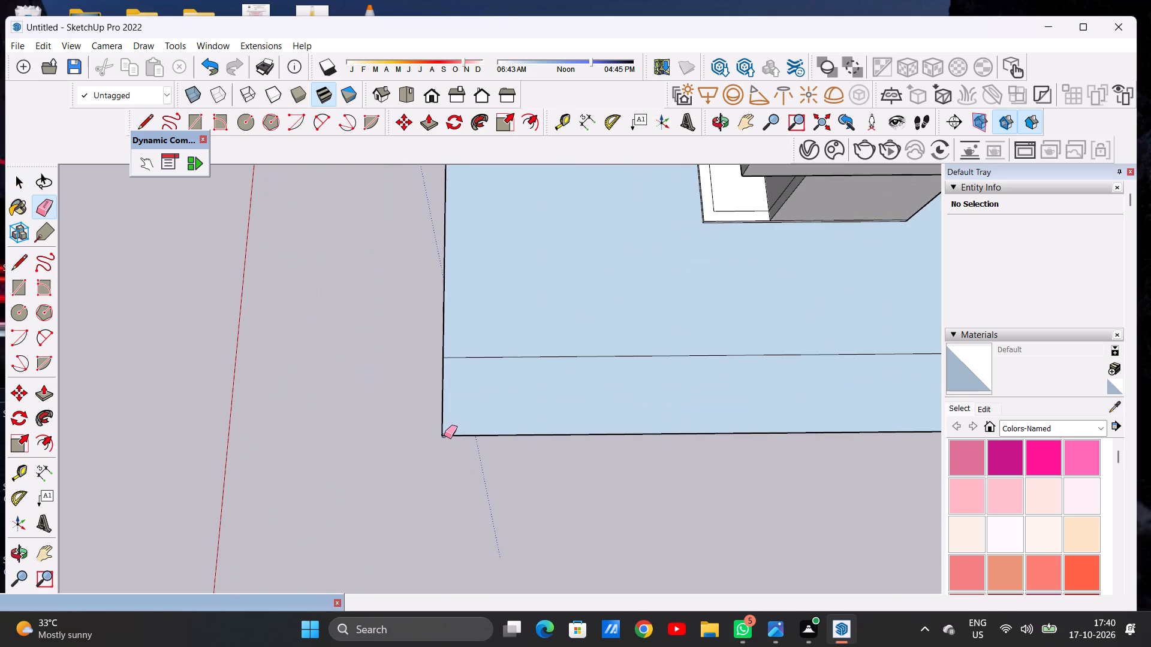
left_click(443, 434)
scroll(443, 447, "down", 9)
scroll(819, 404, "up", 2)
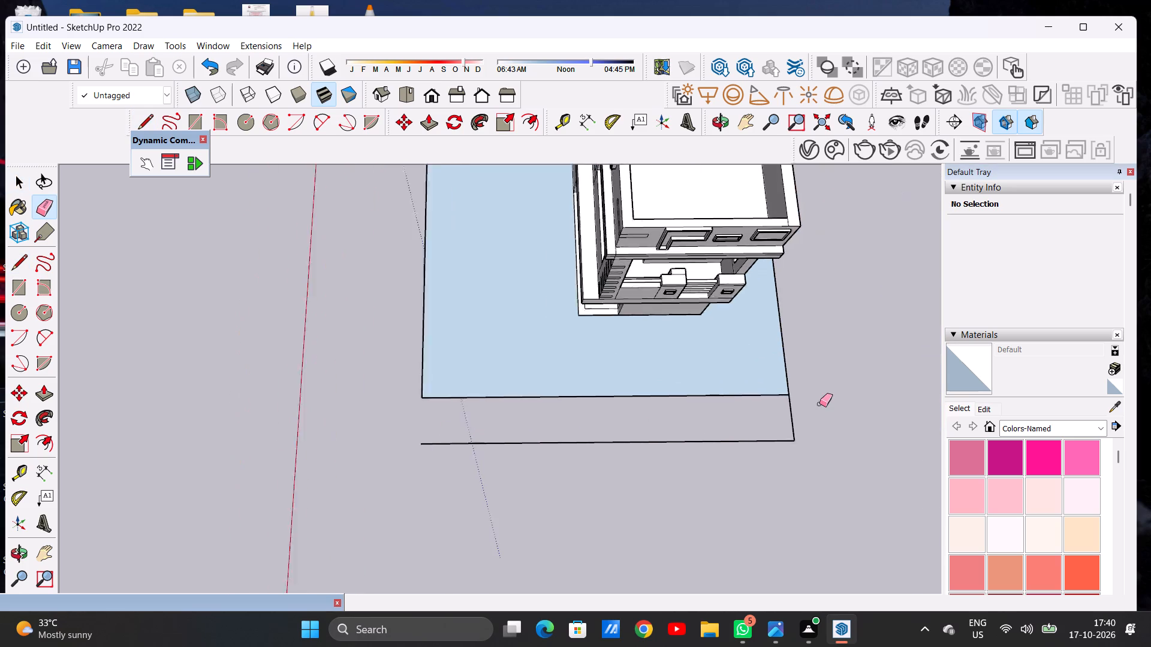
scroll(819, 404, "up", 8)
left_click(781, 456)
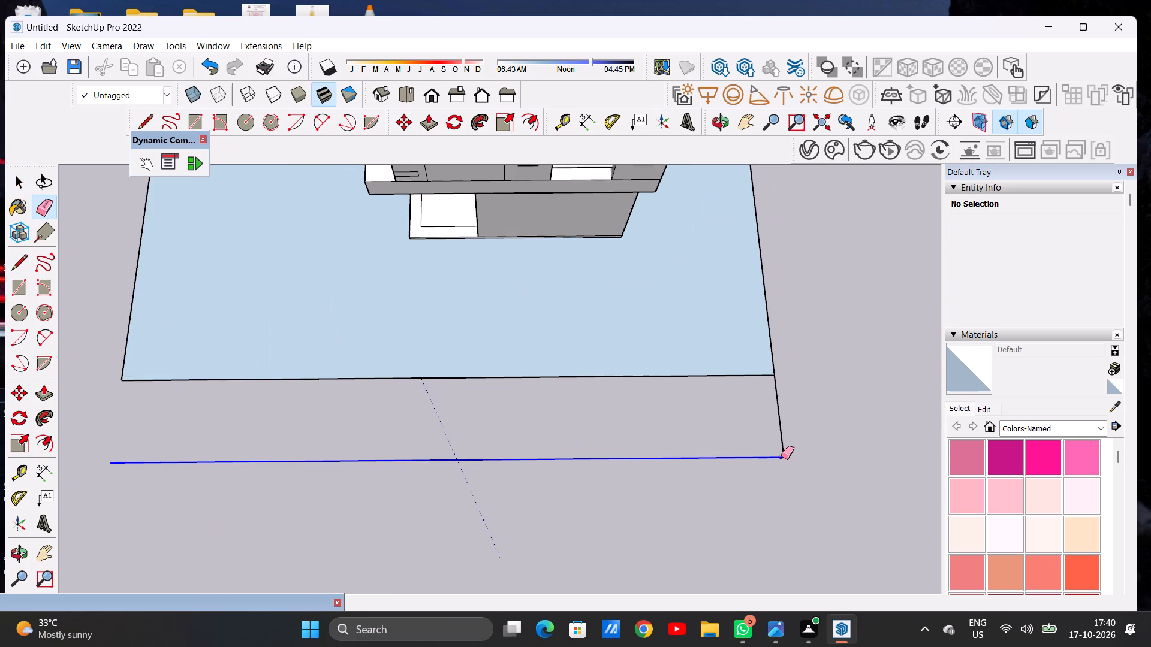
left_click(783, 438)
key("space")
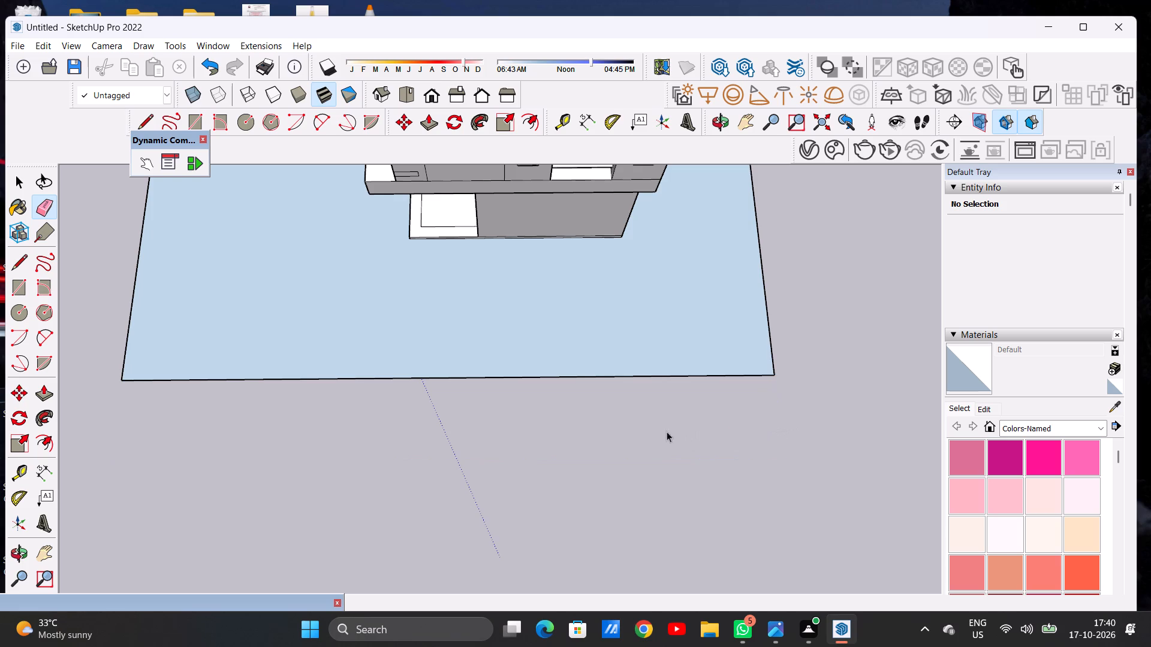
Draw a line along the red axis across the plot, slightly inside its front edge.
scroll(625, 418, "down", 16)
scroll(618, 402, "up", 2)
scroll(561, 392, "down", 6)
middle_click_drag(416, 398, 733, 332)
scroll(575, 382, "down", 5)
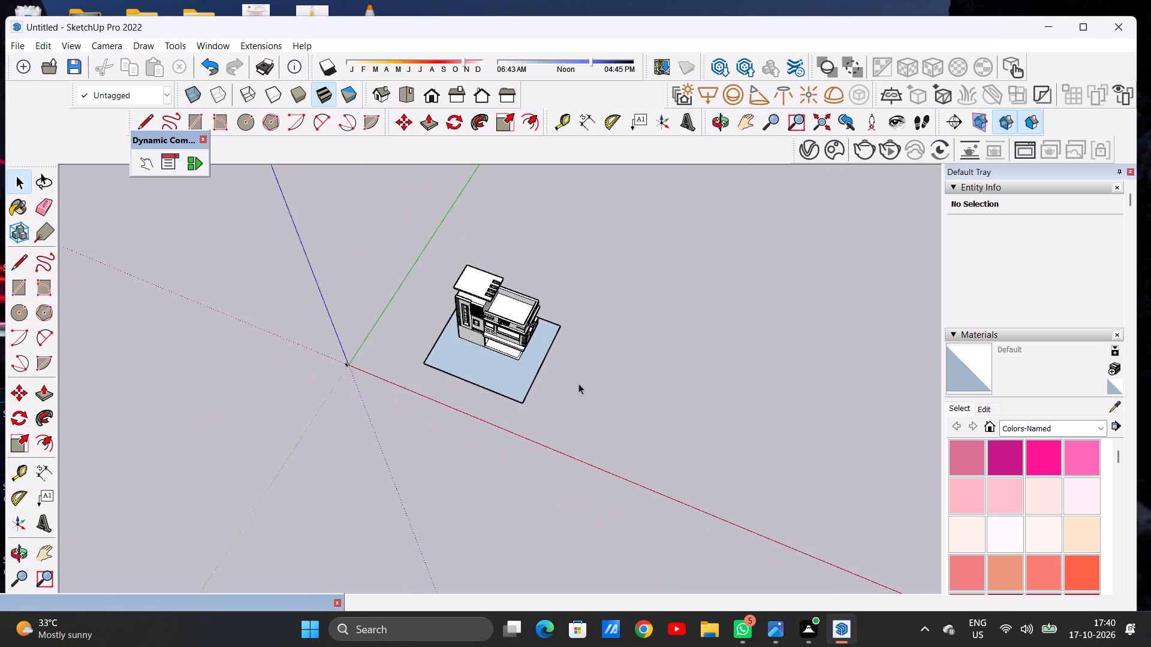
scroll(469, 382, "up", 6)
middle_click_drag(472, 382, 555, 377)
scroll(492, 367, "up", 5)
scroll(548, 364, "down", 6)
middle_click_drag(533, 361, 538, 400)
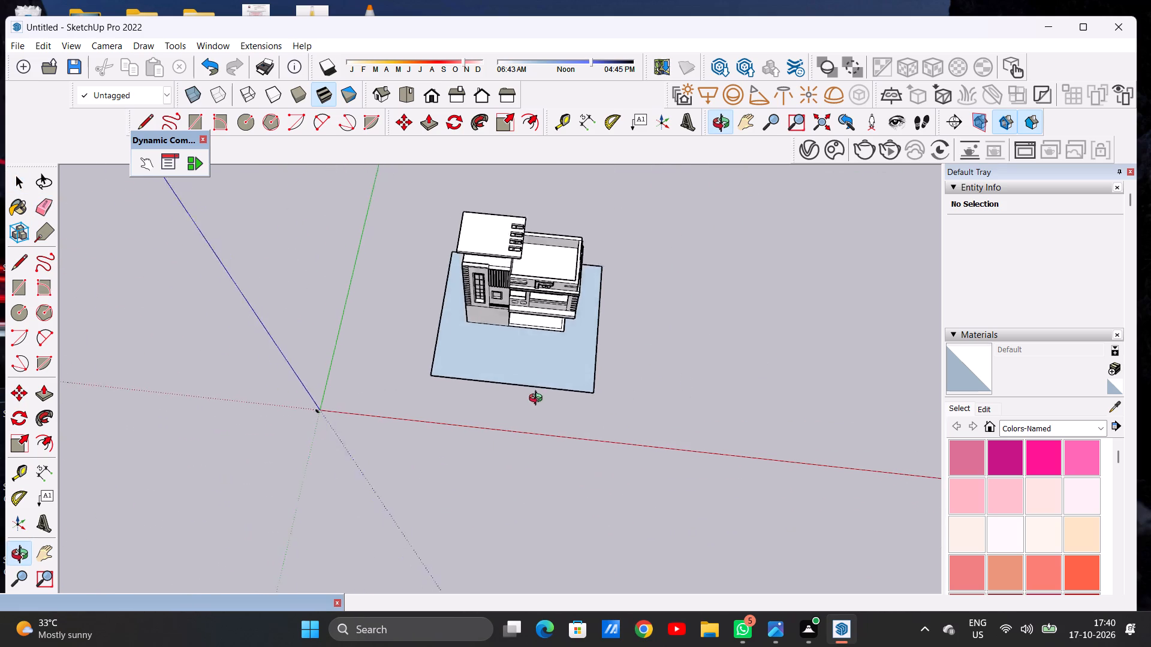
middle_click_drag(538, 400, 543, 413)
scroll(520, 386, "up", 2)
middle_click_drag(490, 383, 510, 413)
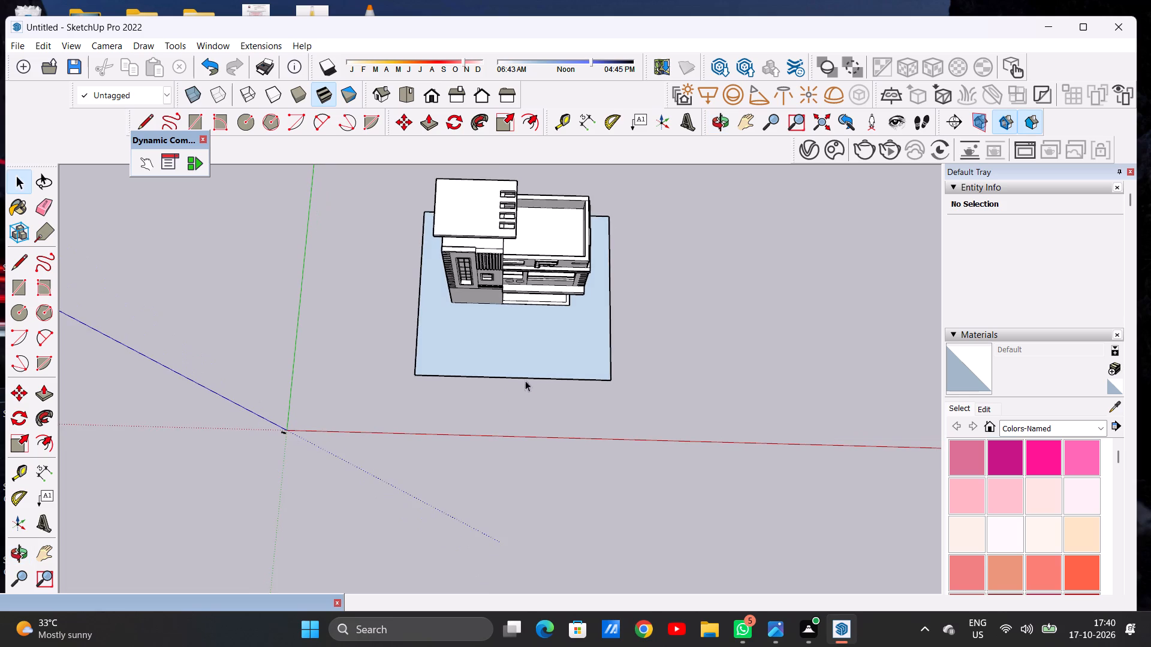
scroll(526, 373, "up", 2)
key("l")
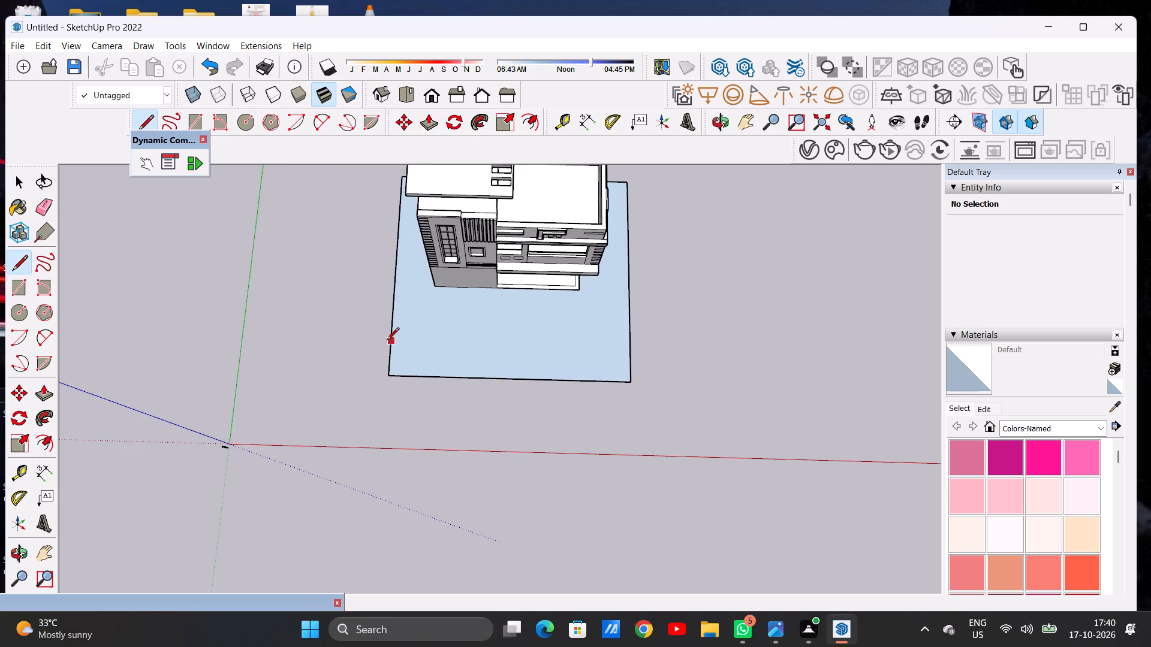
left_click(390, 342)
left_click(631, 348)
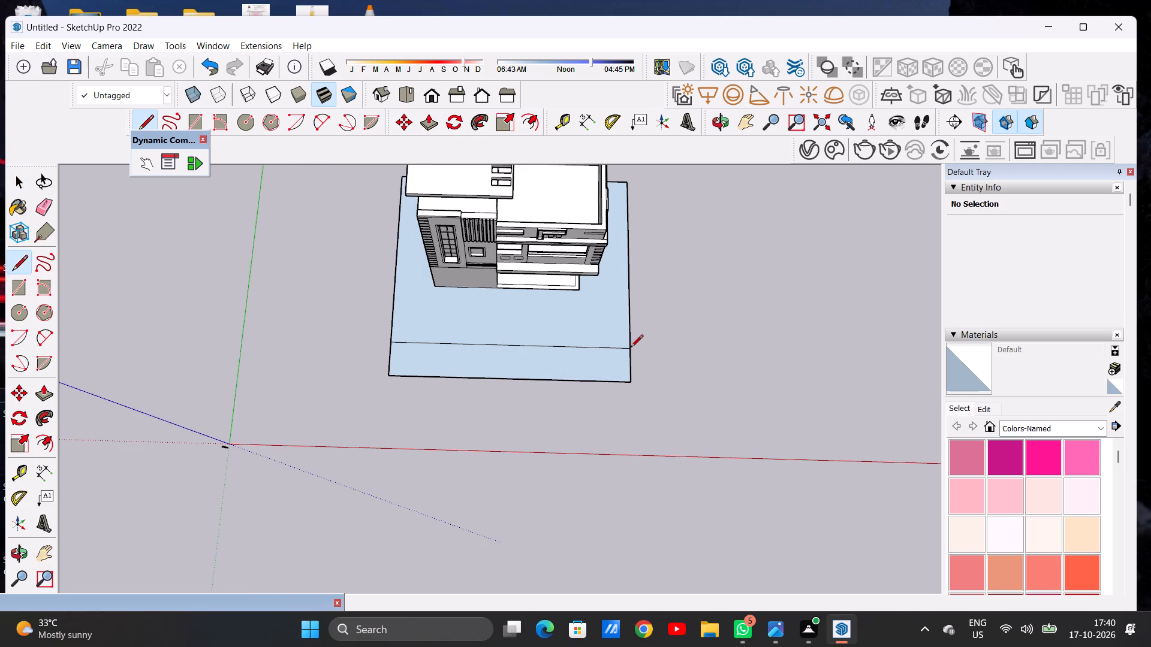
key("space")
Erase the outer edges beyond the new line to trim the strip off the plot's front.
key("e")
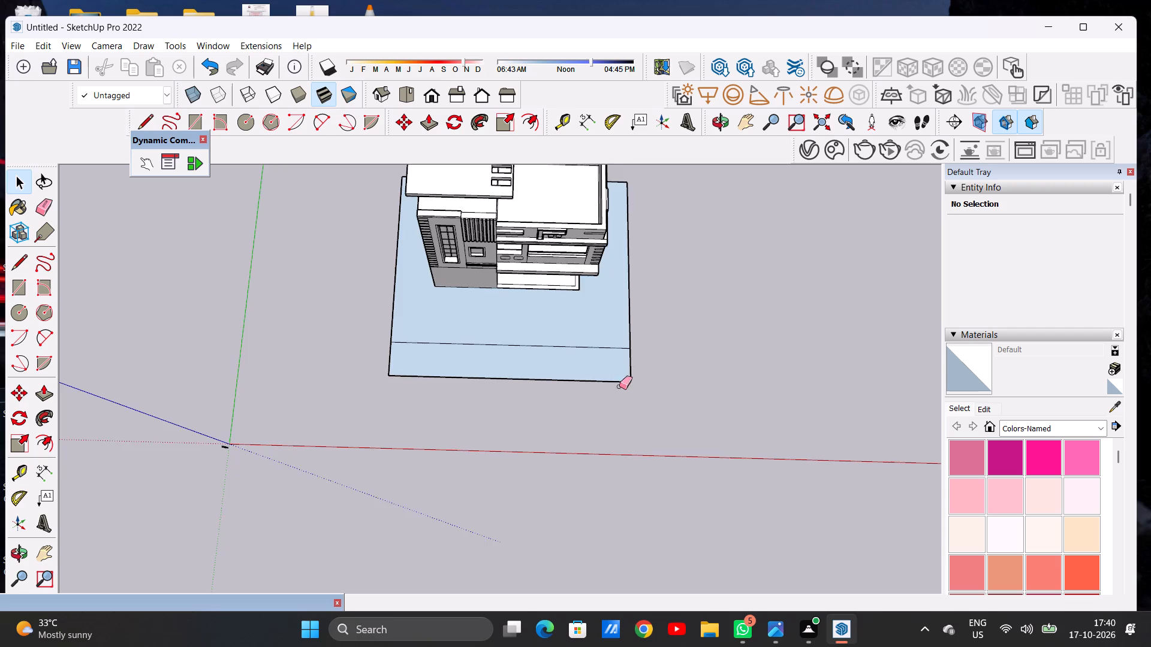
scroll(625, 392, "up", 11)
left_click(634, 362)
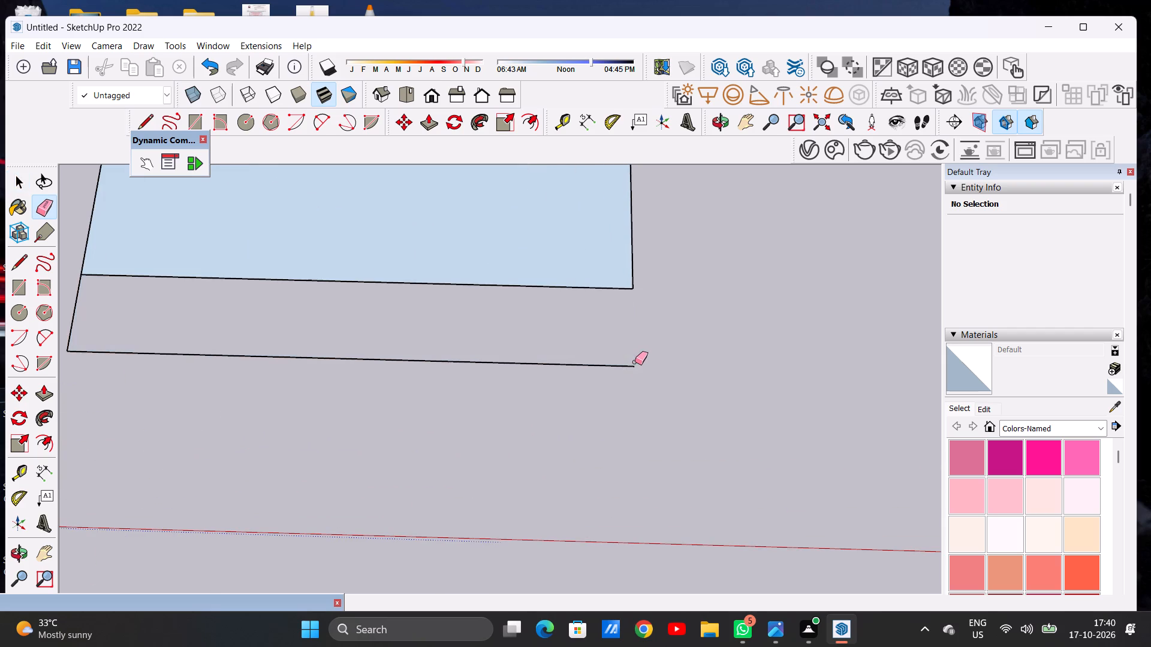
scroll(653, 364, "down", 6)
left_click_drag(611, 358, 612, 379)
scroll(695, 372, "down", 5)
scroll(366, 362, "up", 6)
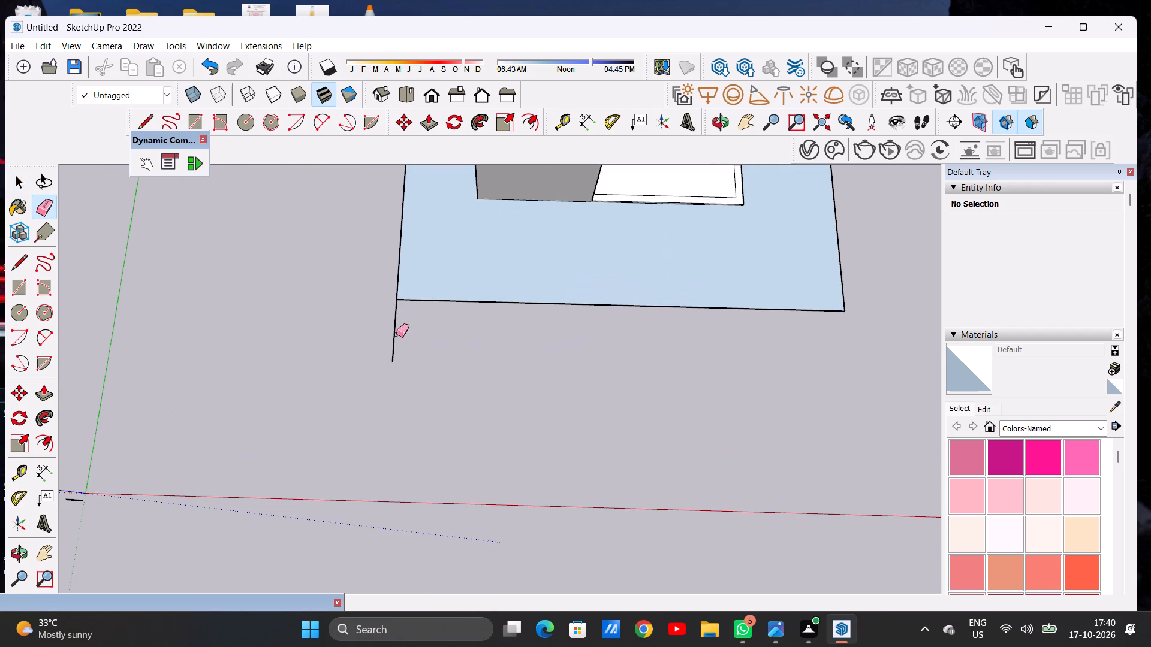
left_click_drag(386, 329, 403, 335)
key("space")
Examine the trimmed plot's proportions around the house from above and from the front.
scroll(481, 370, "down", 11)
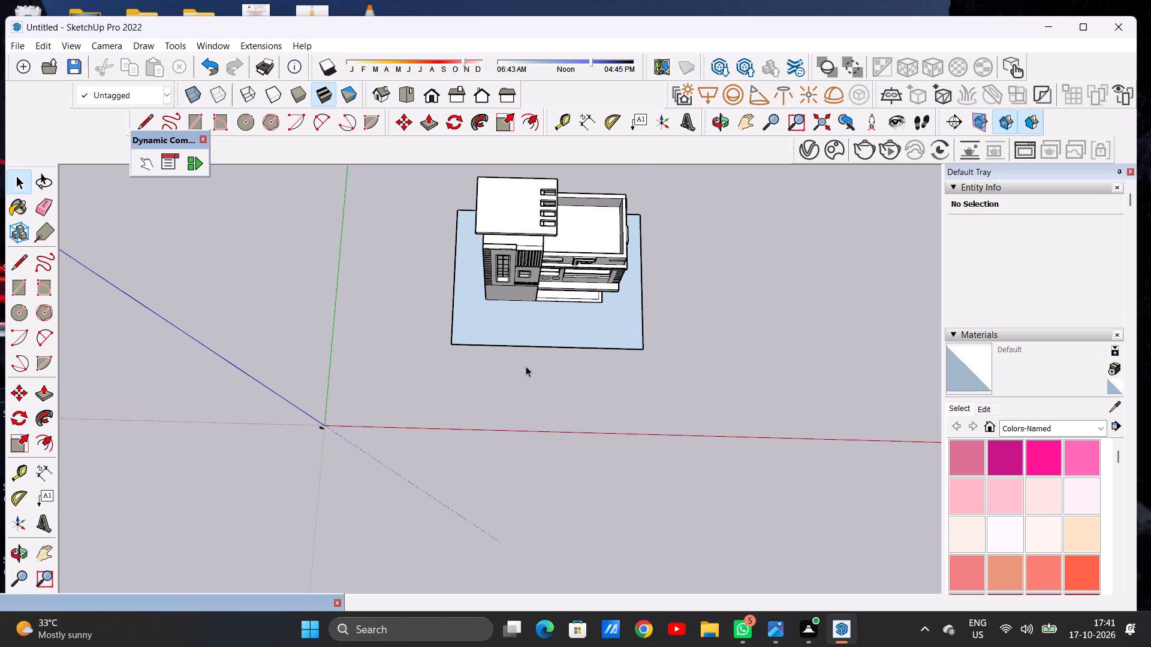
scroll(551, 355, "down", 6)
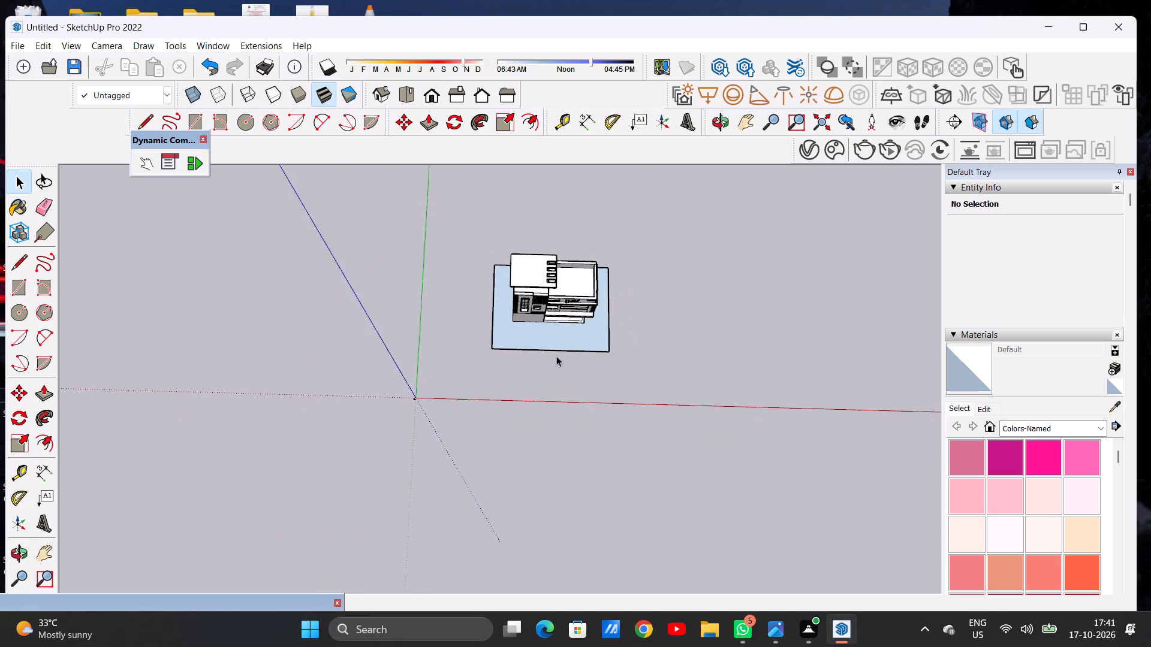
scroll(556, 356, "down", 3)
scroll(564, 308, "up", 8)
middle_click_drag(538, 322, 535, 271)
scroll(532, 369, "up", 5)
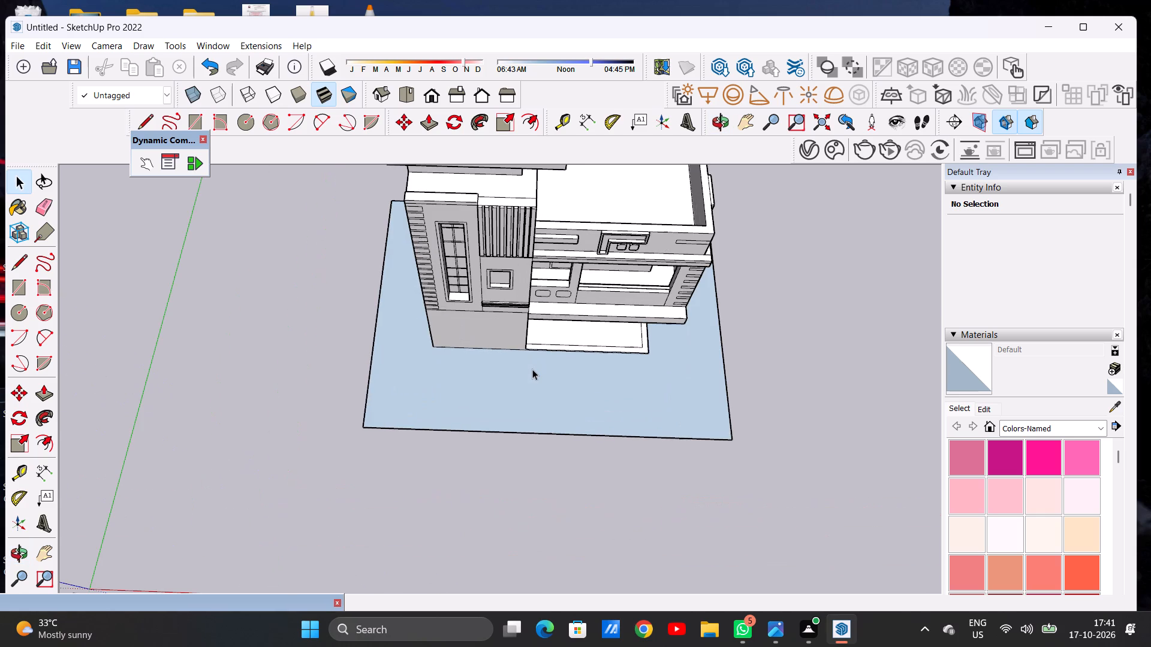
scroll(545, 389, "down", 5)
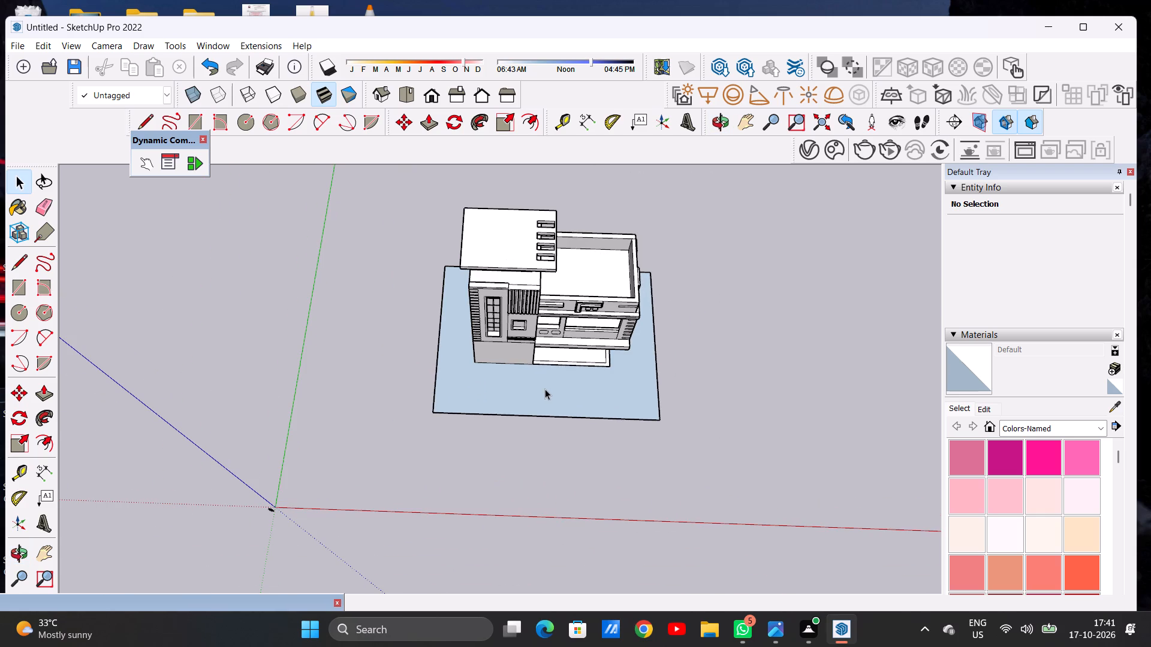
scroll(546, 387, "down", 5)
scroll(562, 383, "up", 2)
middle_click_drag(557, 374, 562, 352)
middle_click_drag(574, 376, 568, 337)
scroll(570, 375, "up", 5)
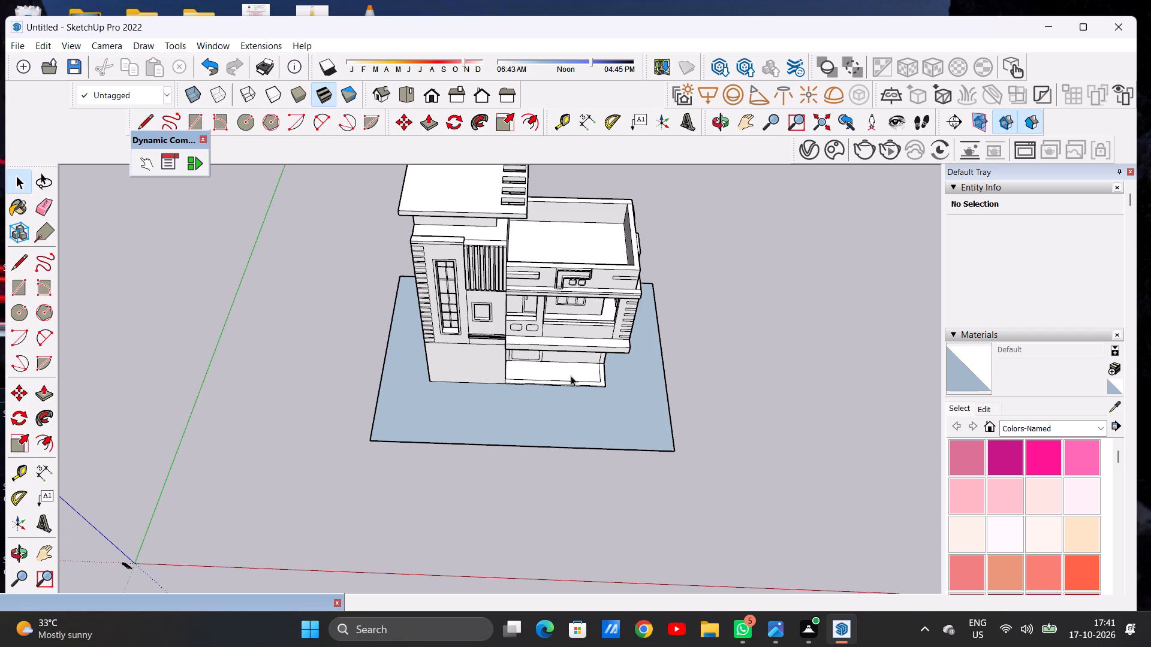
scroll(556, 369, "down", 6)
scroll(574, 383, "up", 4)
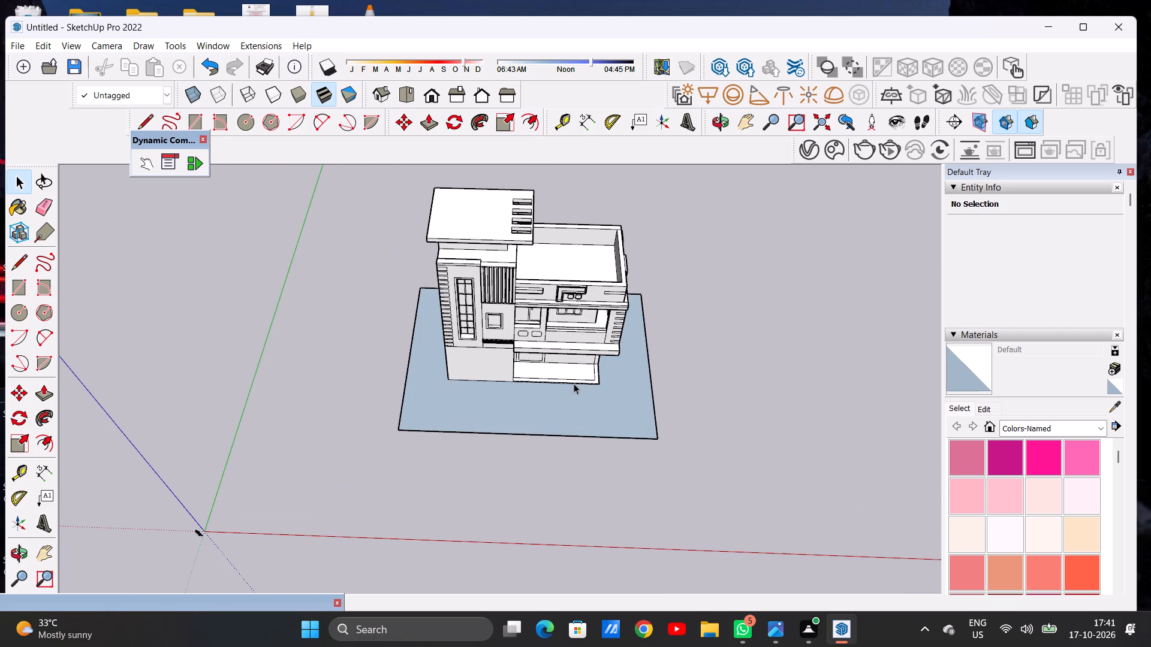
scroll(607, 433, "down", 5)
scroll(615, 410, "up", 3)
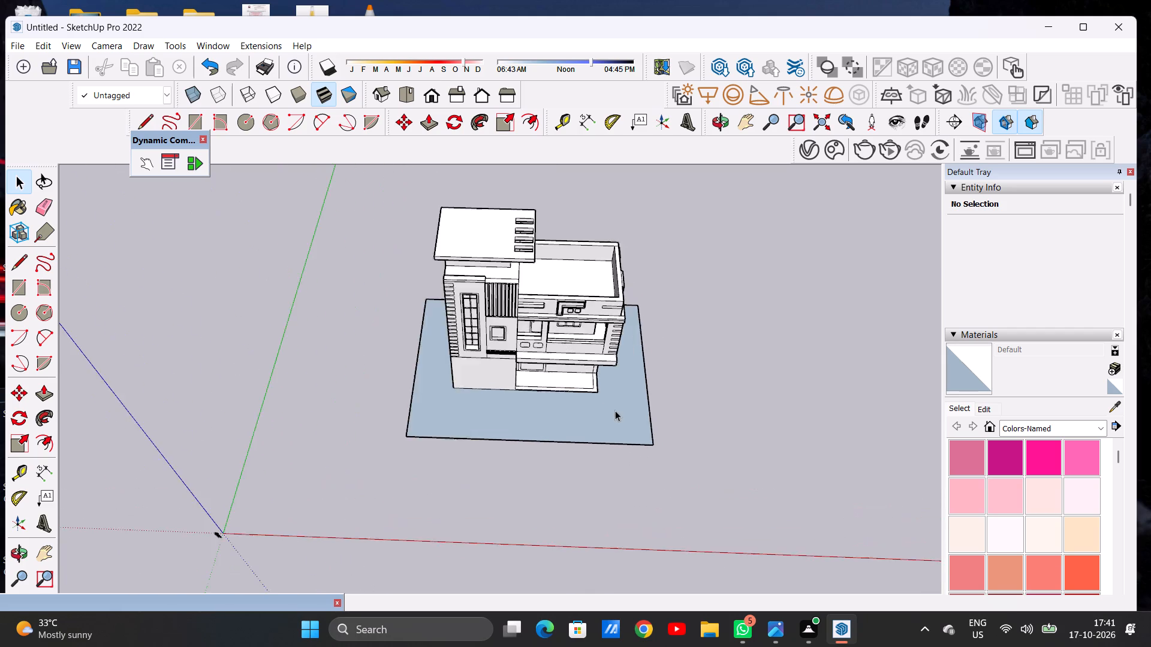
Offset the ground plot's outline inward to form a narrow border strip along its perimeter.
scroll(615, 410, "up", 6)
type("OF")
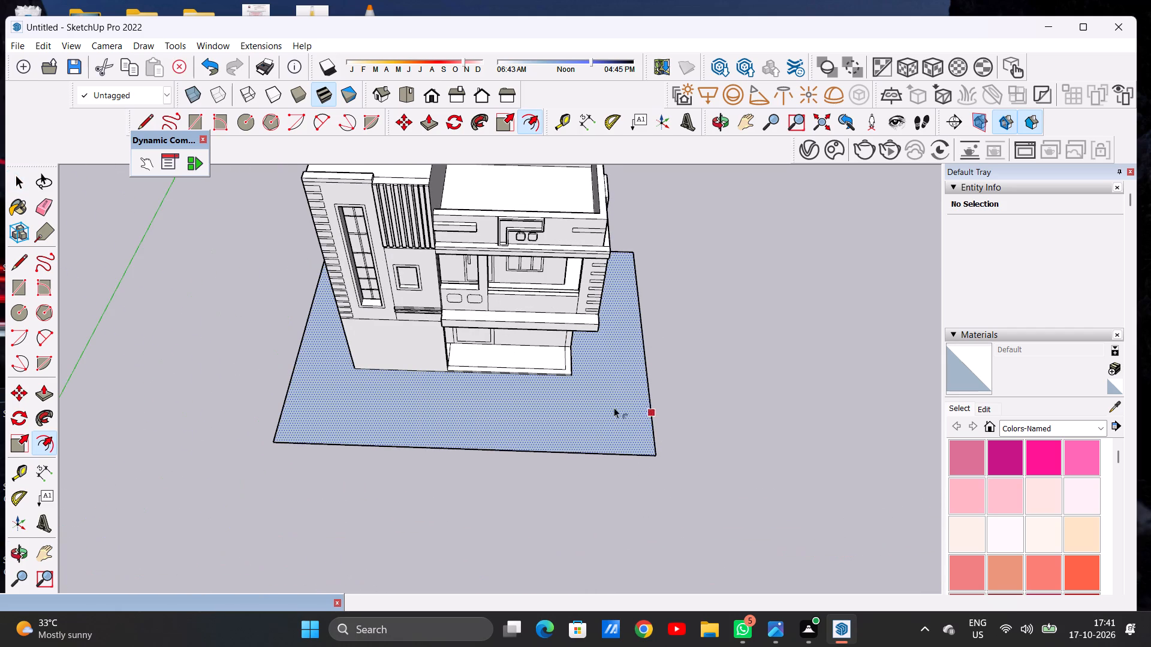
left_click(623, 440)
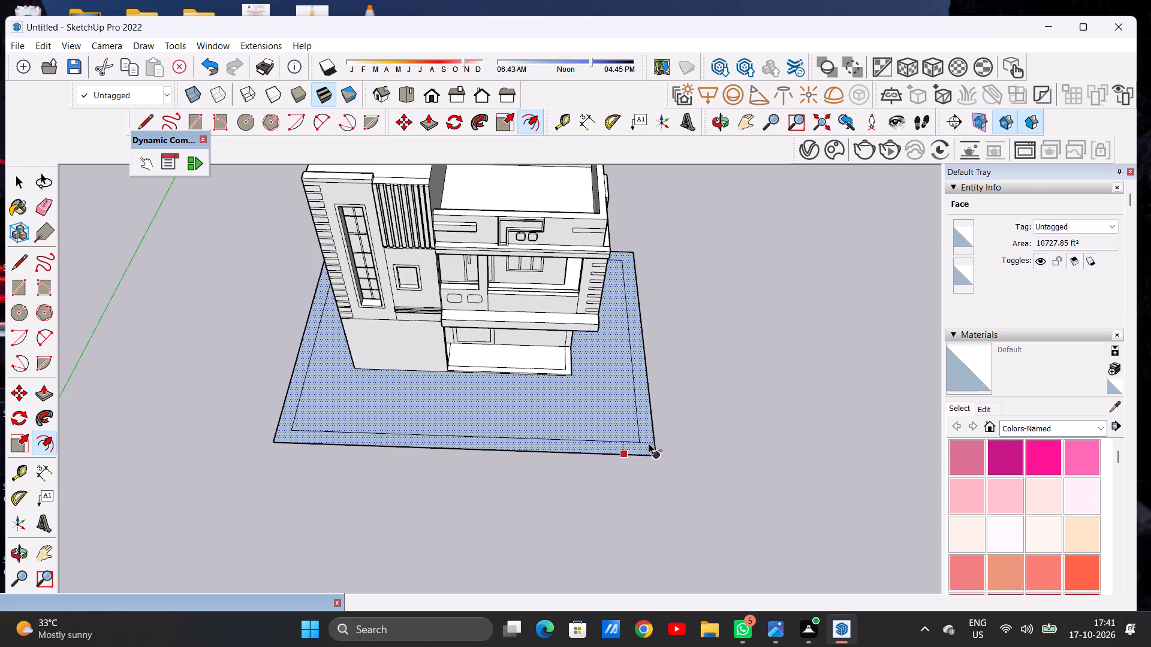
left_click(650, 444)
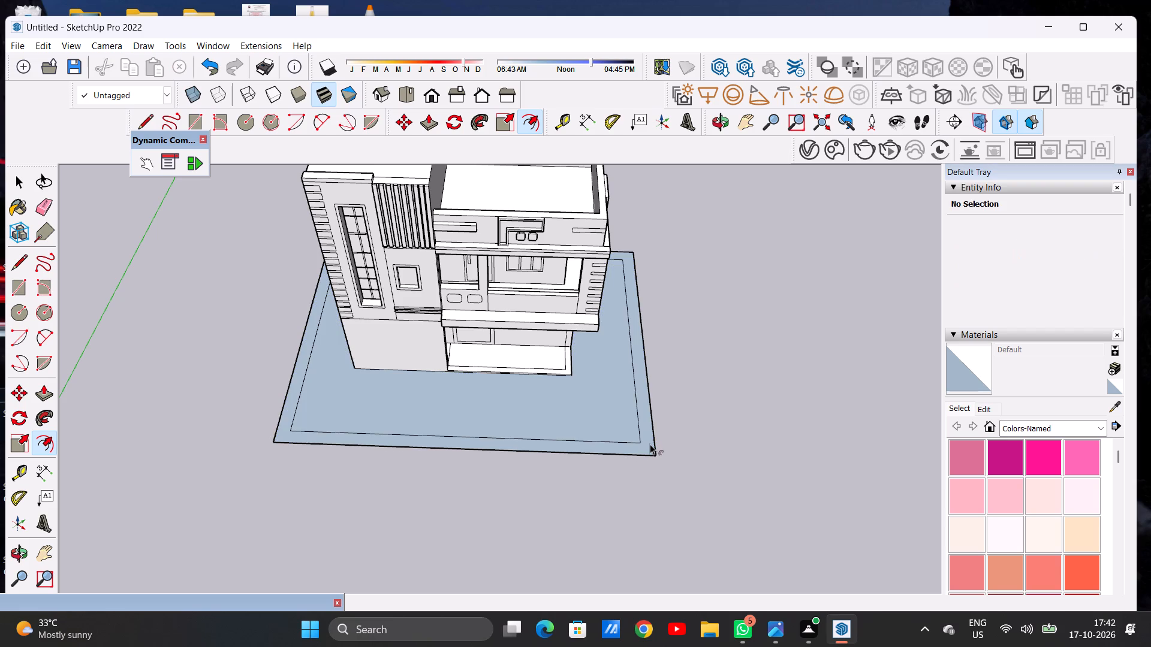
key("space")
Draw two short lines across the border strip, one on each side of the front corner farthest from the tower.
scroll(587, 422, "up", 2)
scroll(587, 422, "down", 1)
scroll(587, 422, "up", 3)
key("space")
scroll(584, 440, "down", 3)
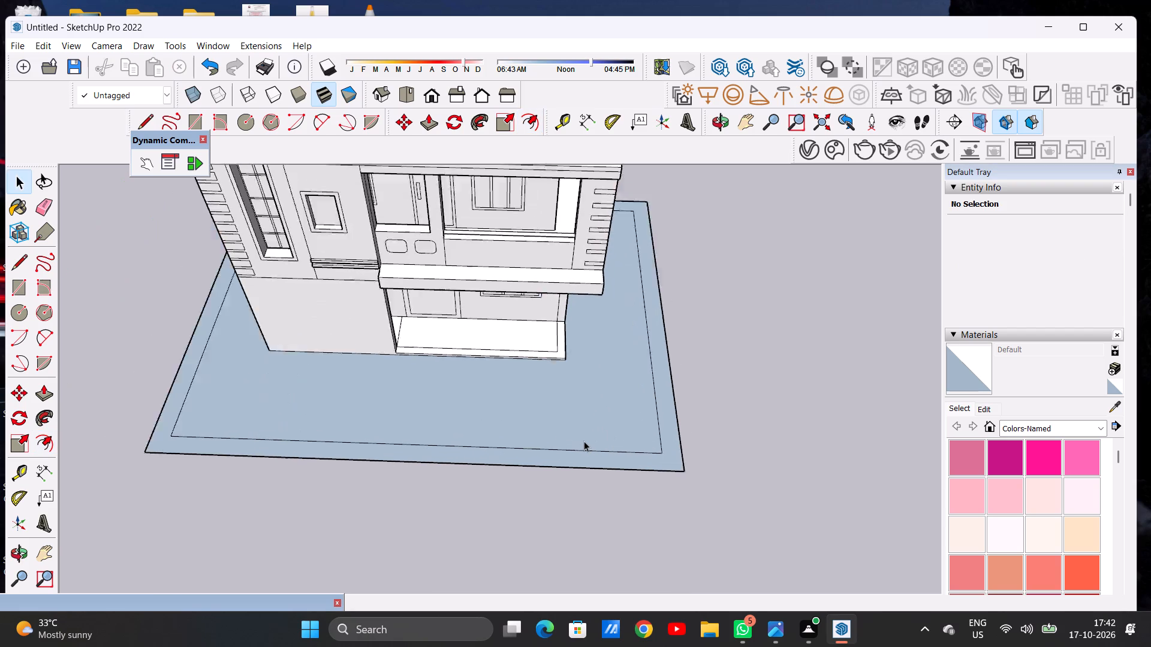
scroll(584, 441, "down", 4)
scroll(583, 439, "up", 1)
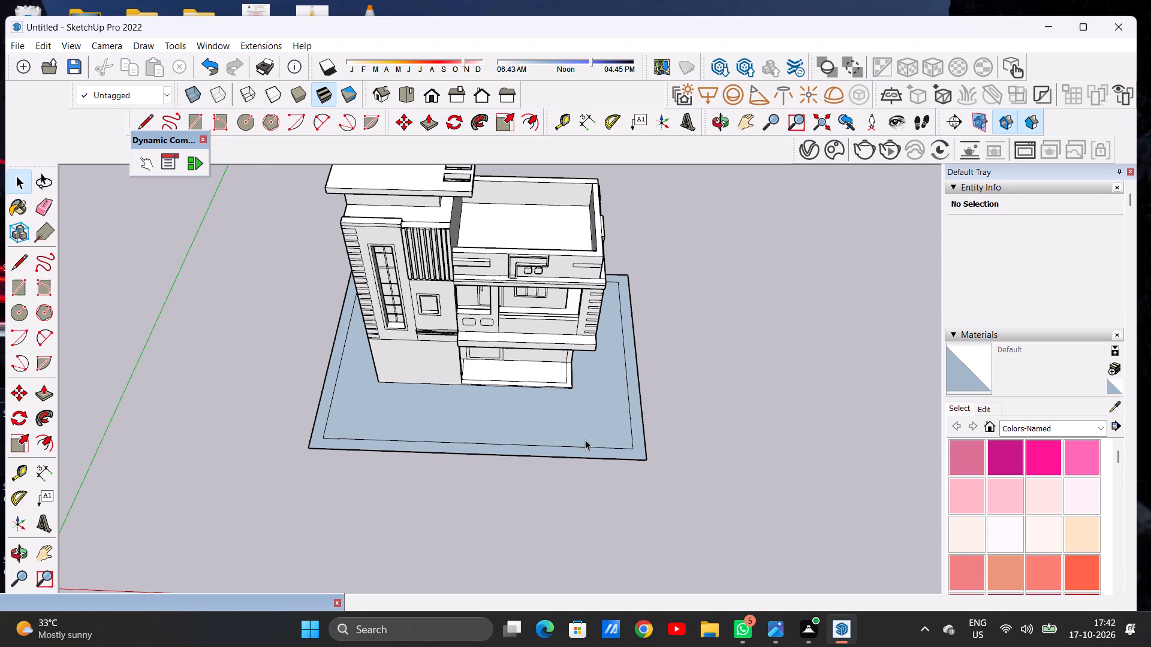
scroll(585, 440, "down", 5)
scroll(599, 456, "up", 6)
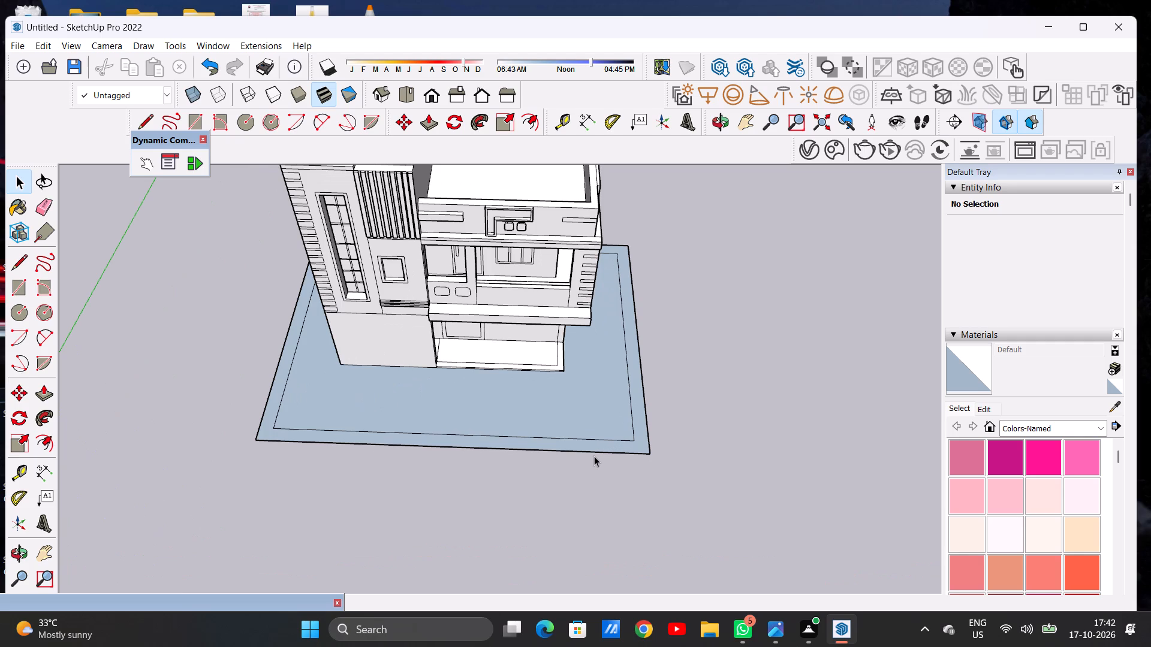
key("l")
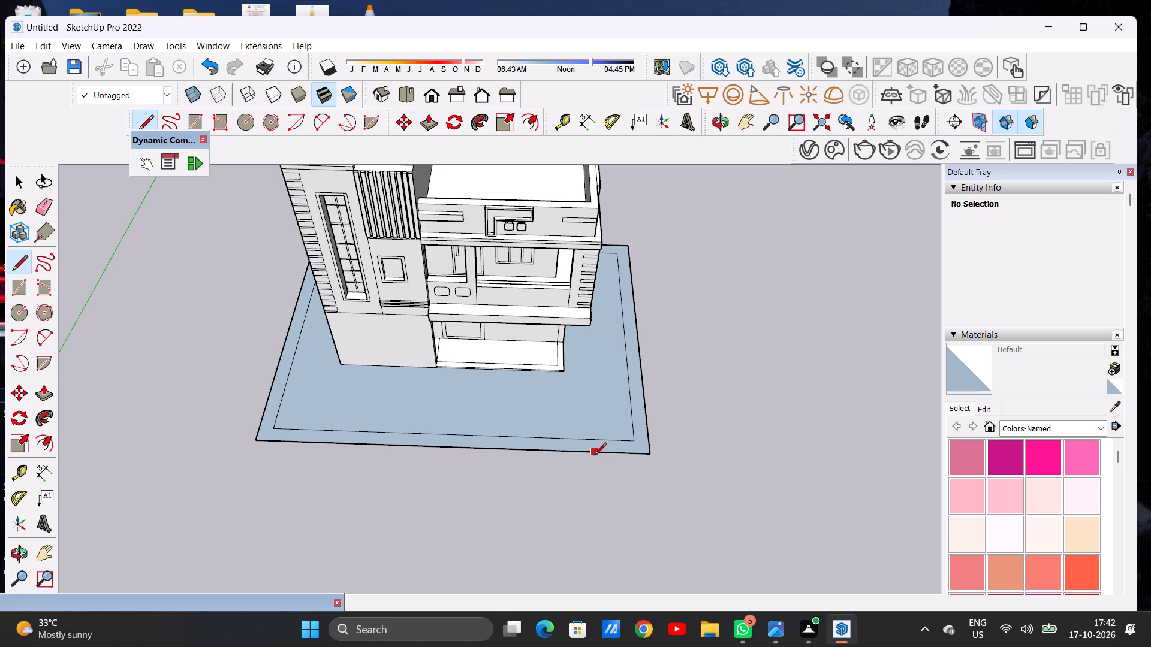
scroll(553, 473, "down", 7)
scroll(565, 477, "up", 9)
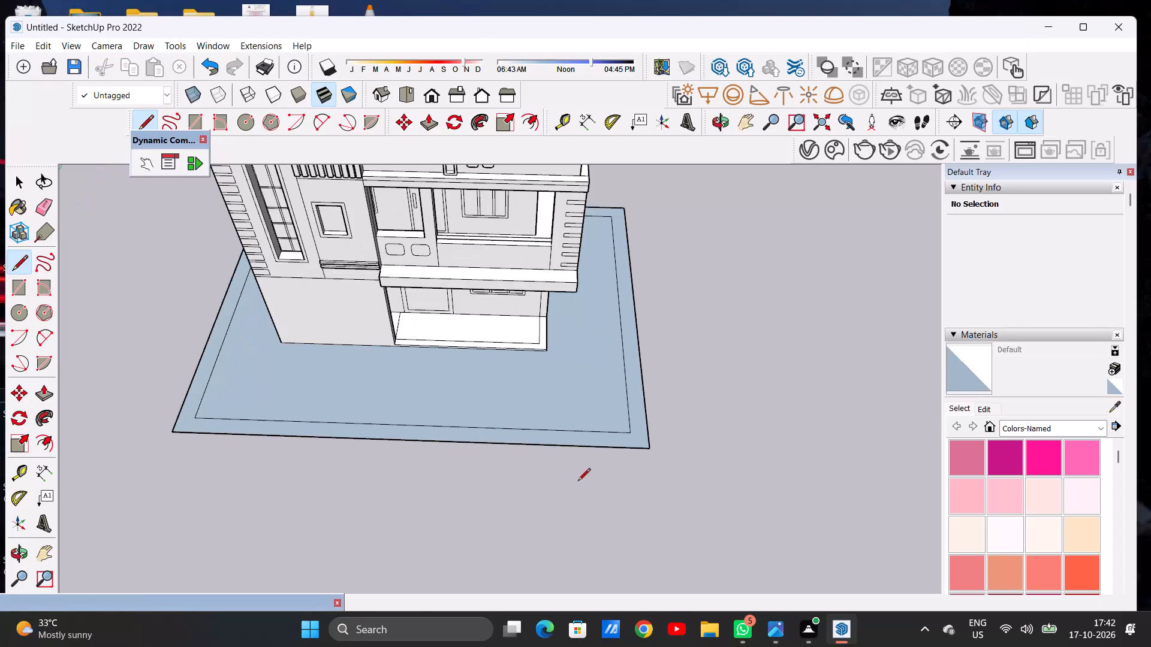
scroll(609, 451, "up", 7)
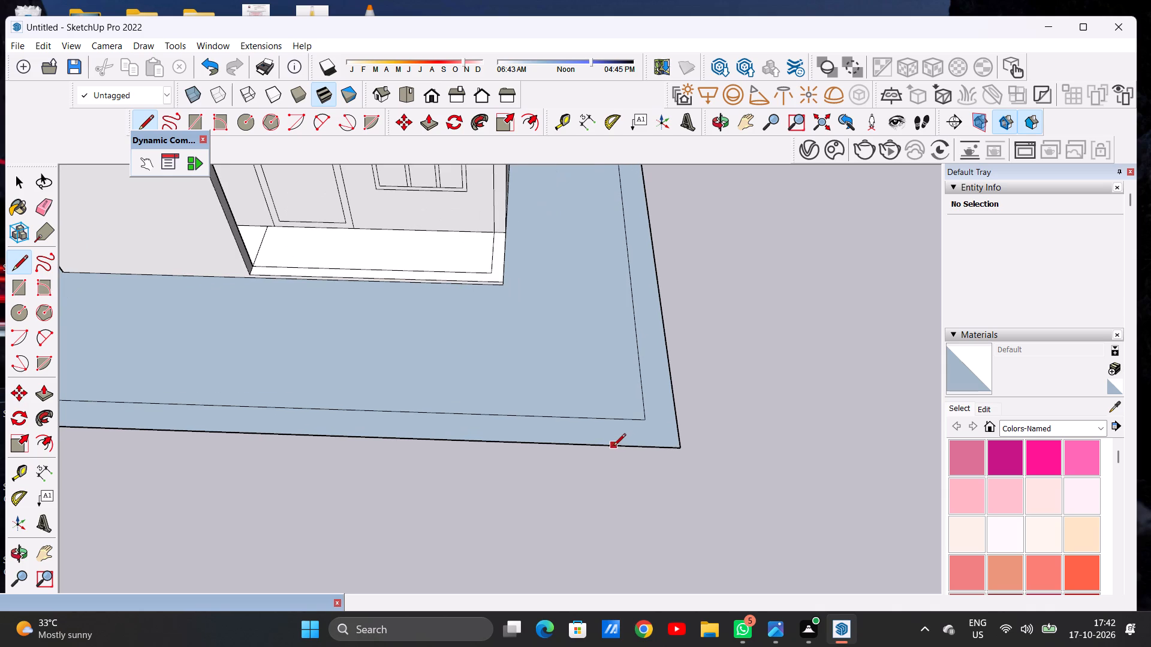
scroll(523, 438, "down", 2)
scroll(574, 422, "up", 5)
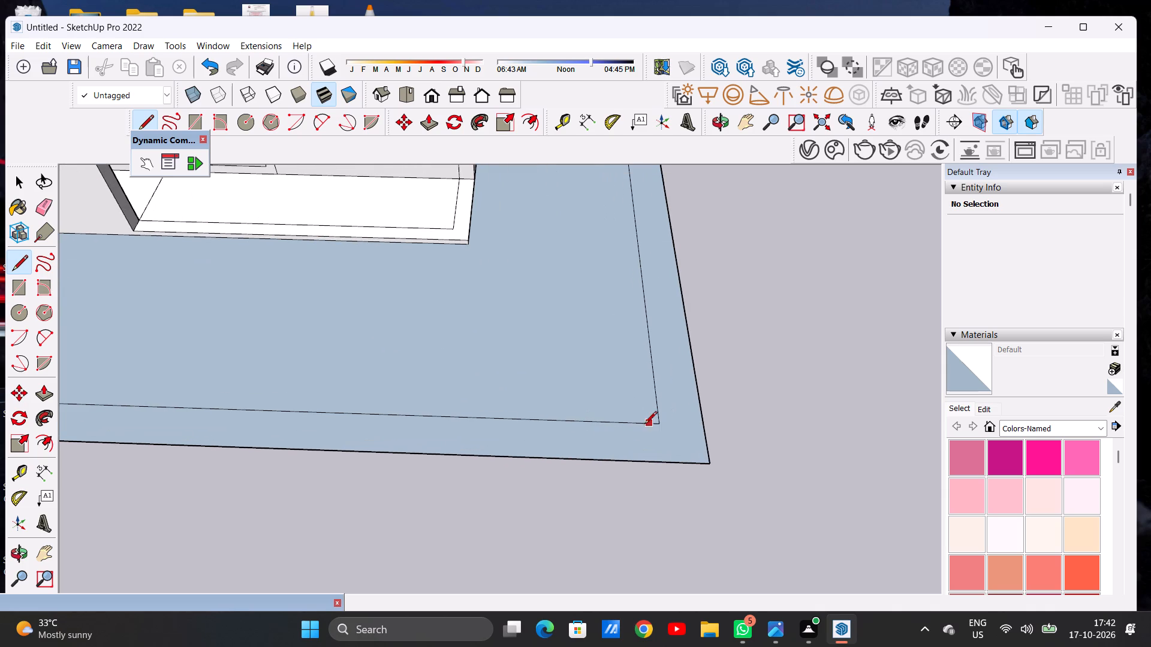
left_click(585, 422)
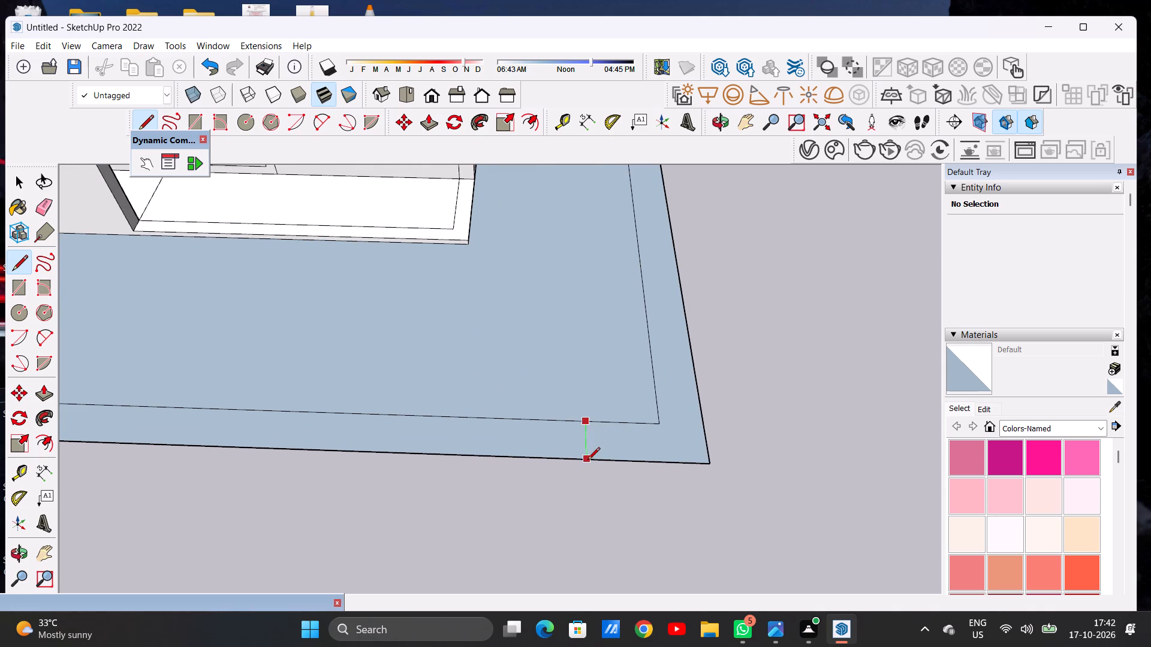
left_click(587, 461)
left_click(655, 381)
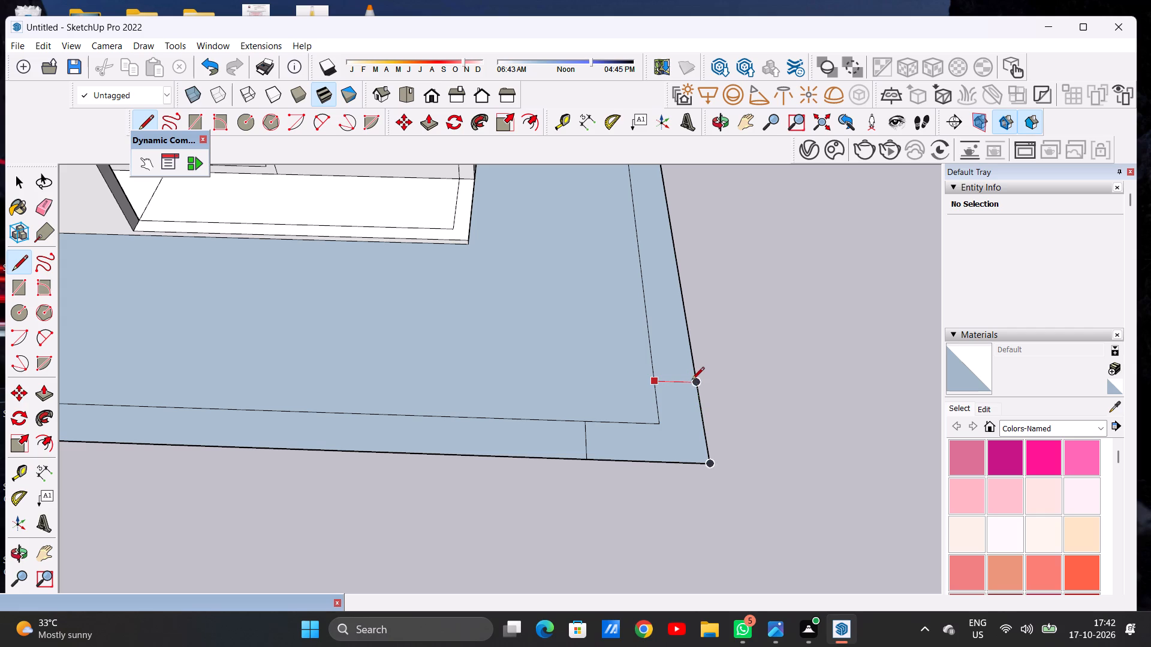
left_click(694, 381)
key("space")
Examine the divided border corner and the plot around the house, close up and from farther away.
scroll(598, 448, "down", 13)
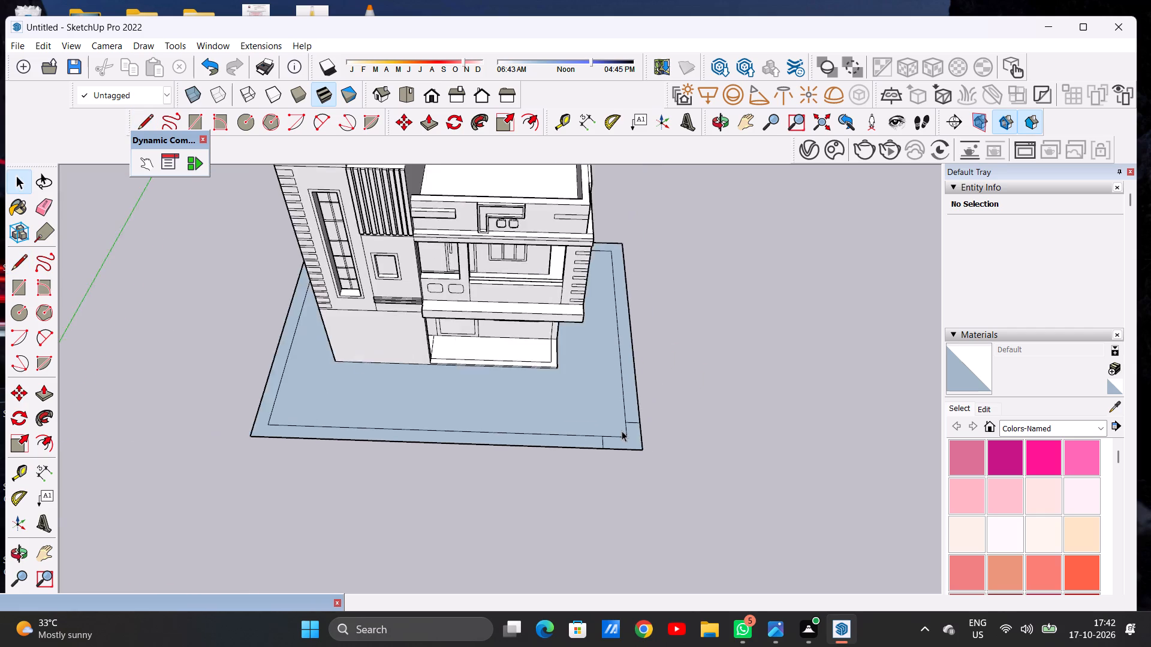
scroll(622, 431, "down", 3)
scroll(609, 312, "up", 6)
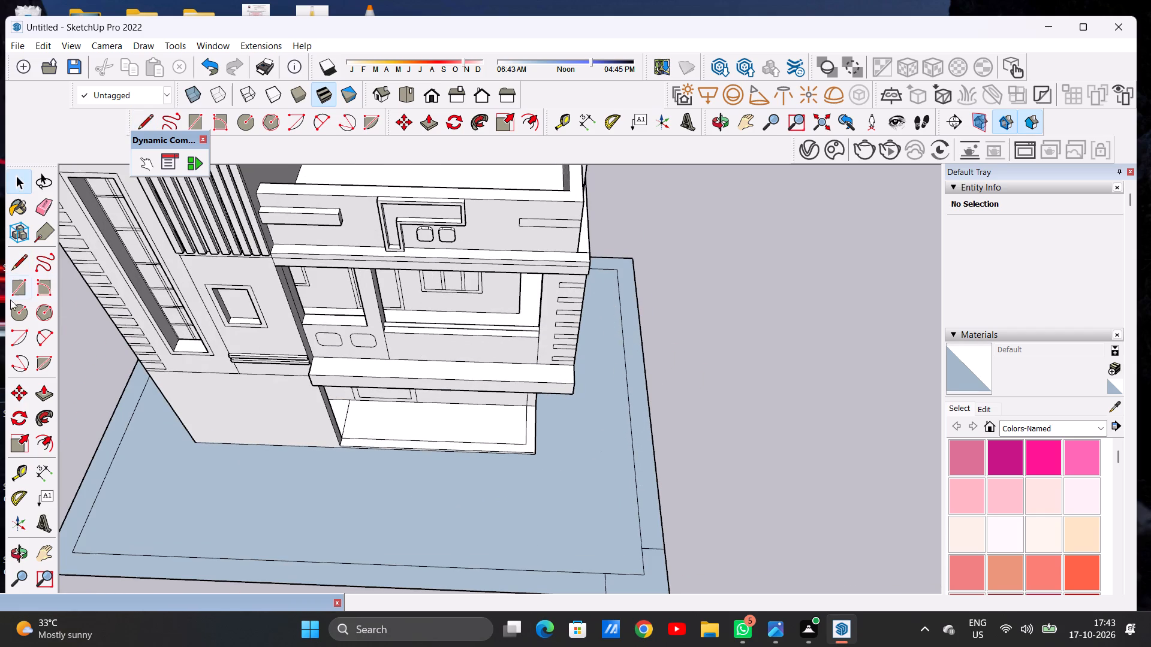
scroll(592, 402, "down", 14)
scroll(635, 430, "up", 6)
scroll(626, 474, "down", 1)
scroll(626, 474, "up", 3)
middle_click_drag(623, 487, 607, 478)
scroll(620, 486, "up", 4)
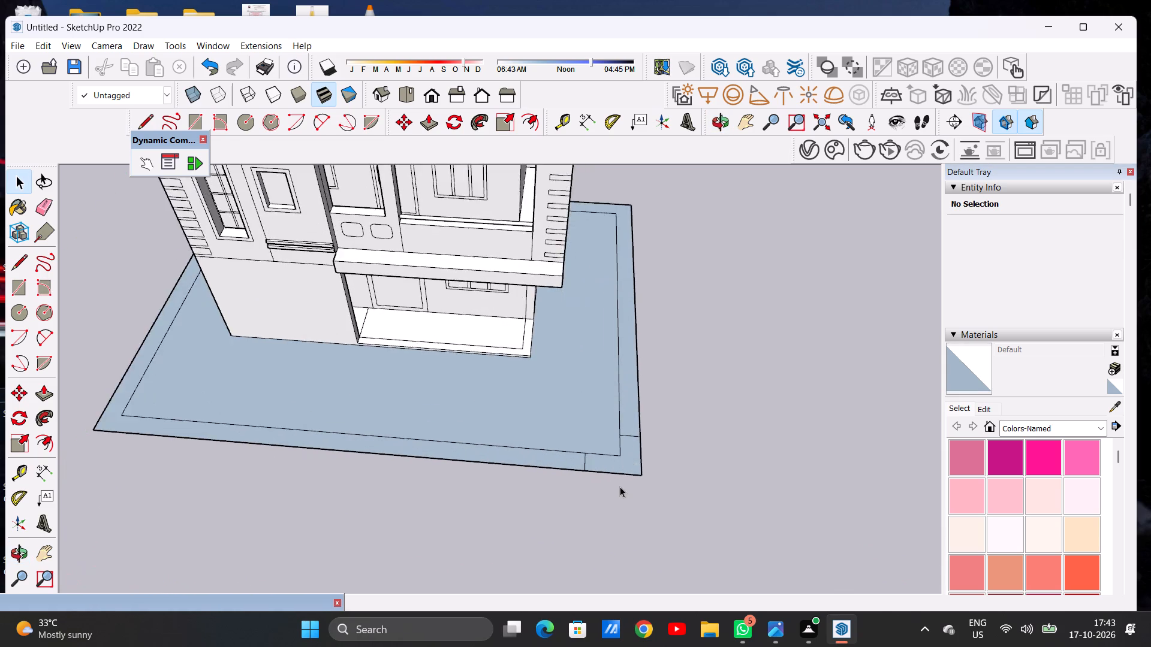
scroll(620, 486, "up", 5)
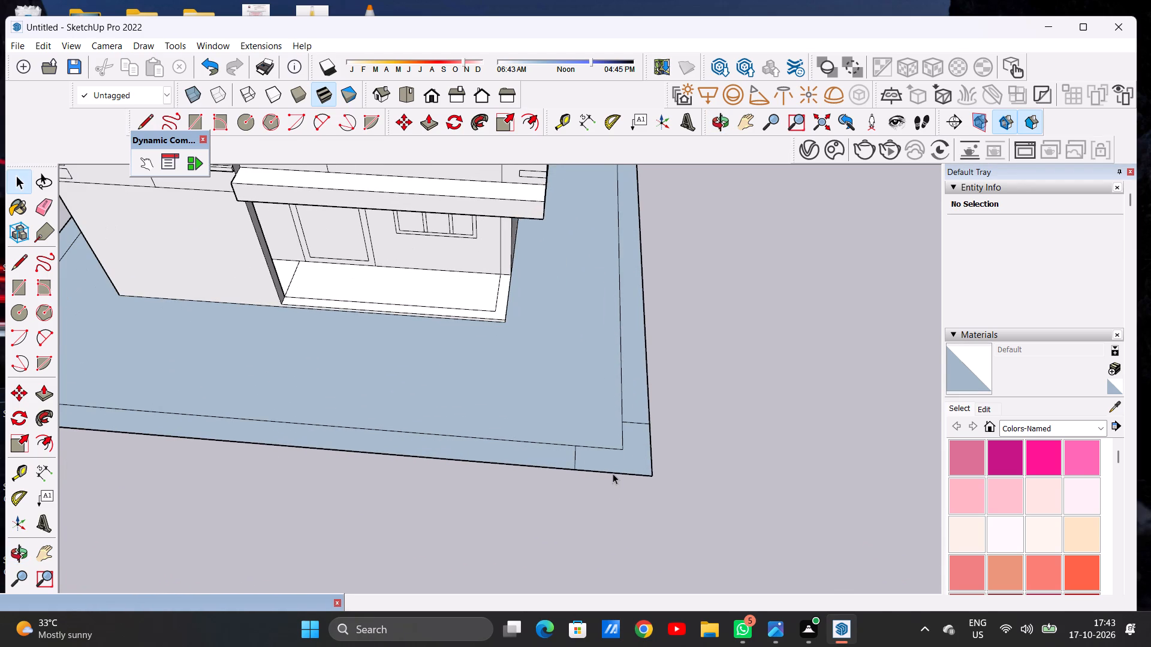
scroll(611, 473, "down", 3)
scroll(610, 473, "up", 1)
scroll(610, 473, "down", 1)
scroll(623, 424, "up", 5)
scroll(637, 478, "up", 2)
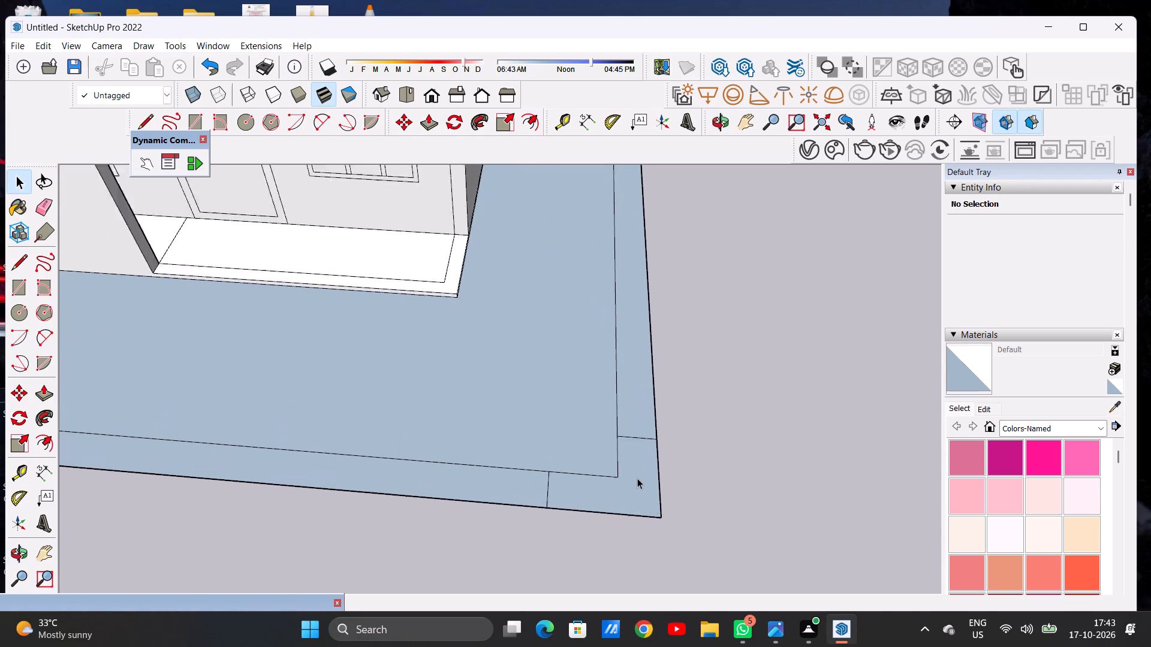
scroll(637, 478, "up", 1)
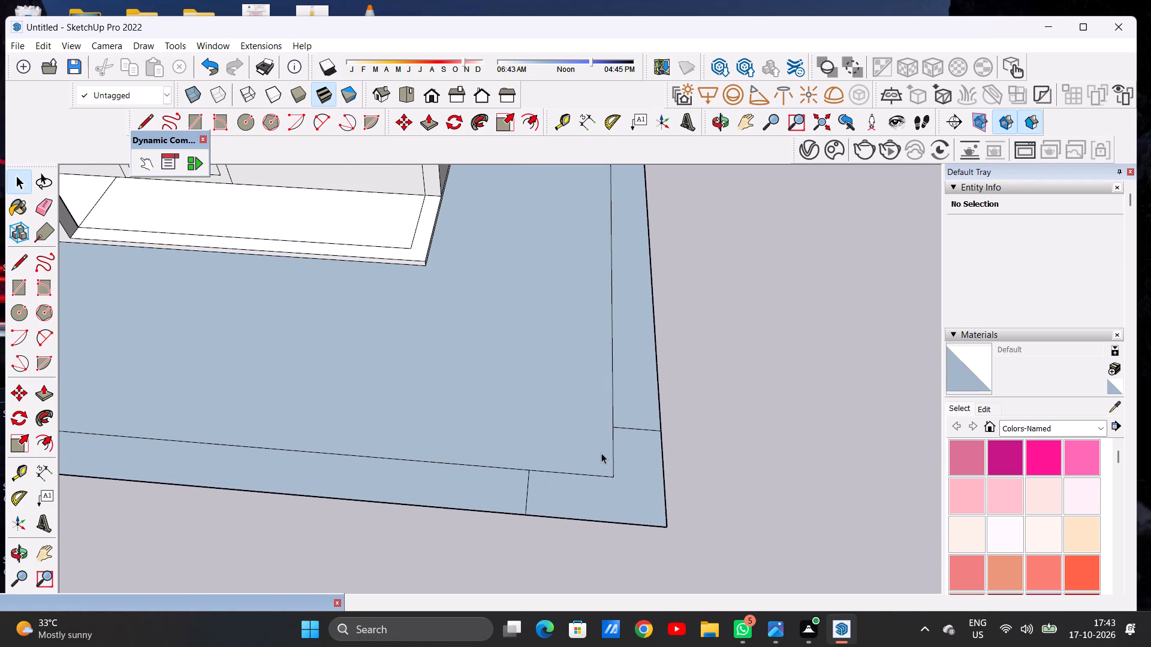
scroll(569, 459, "down", 14)
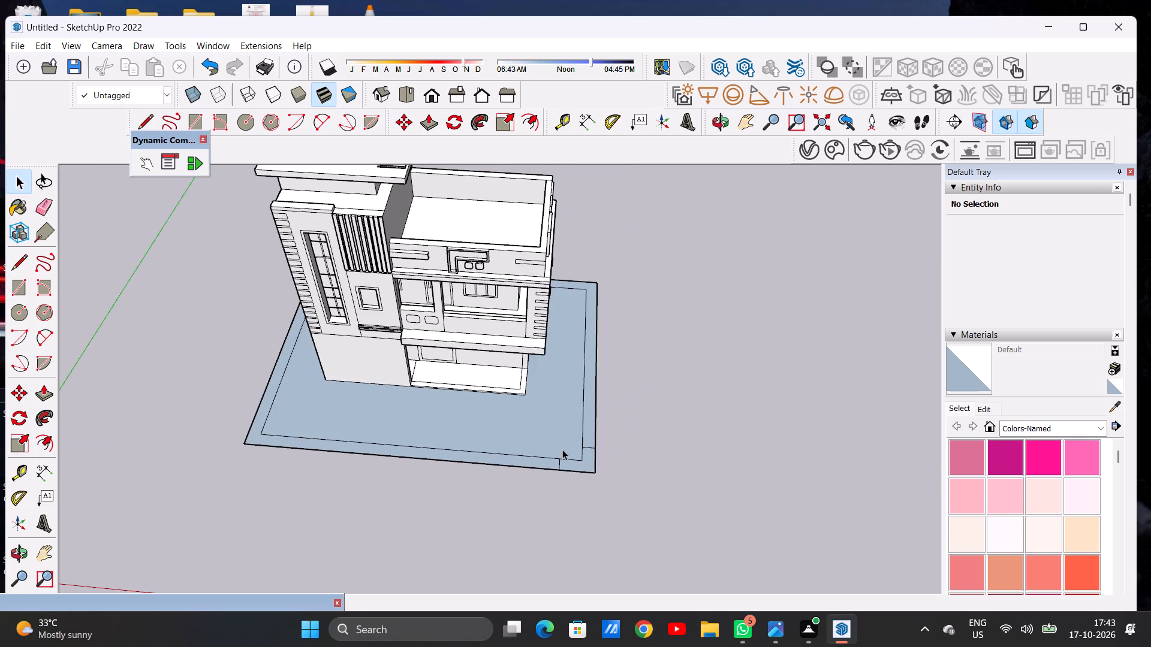
Draw a short line across the border strip at the tower-side front corner, from the inner corner to the plot's side edge.
scroll(559, 449, "down", 5)
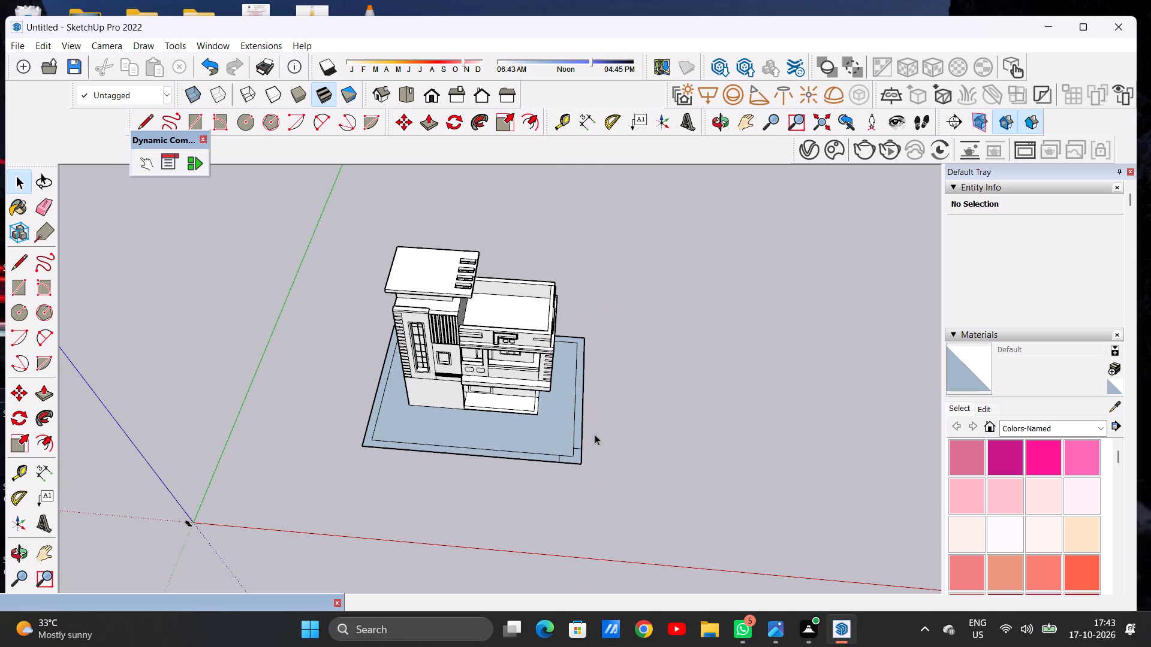
scroll(609, 471, "down", 9)
middle_click_drag(528, 456, 568, 453)
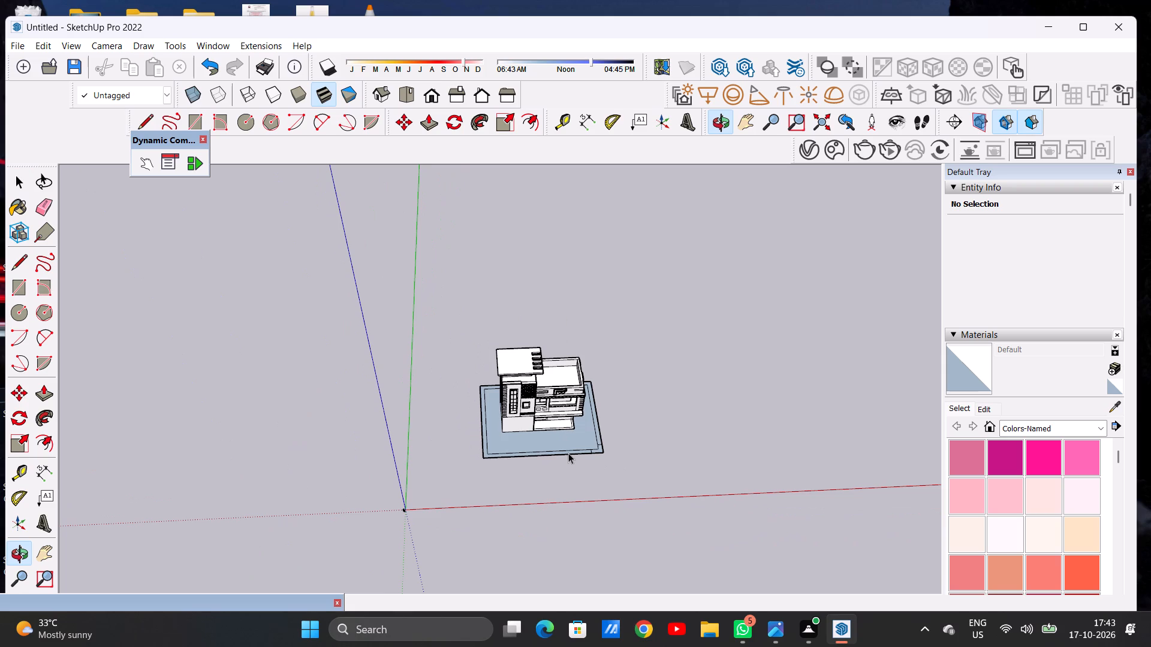
scroll(581, 452, "up", 7)
scroll(493, 455, "up", 3)
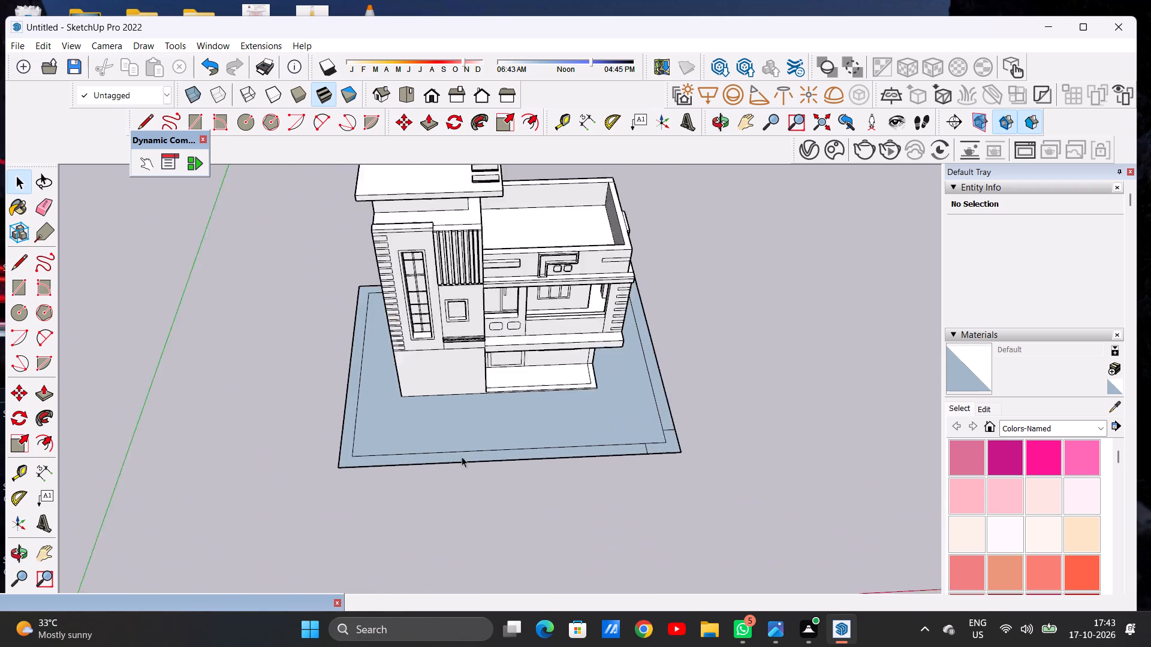
scroll(462, 456, "up", 2)
key("l")
scroll(309, 455, "up", 6)
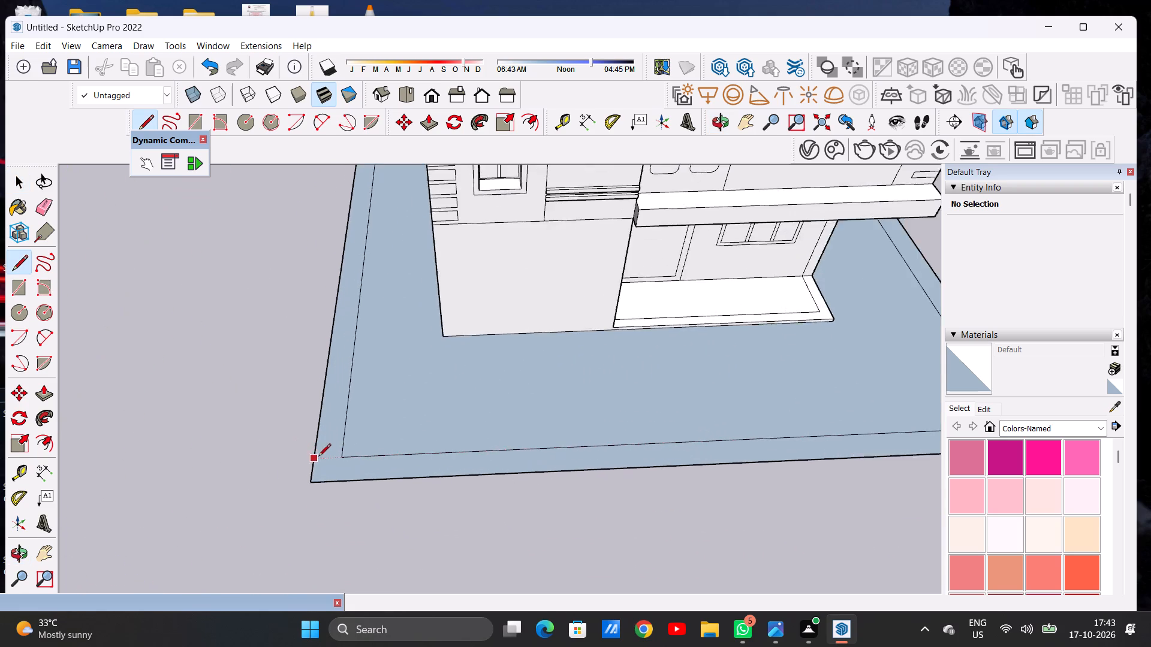
scroll(318, 457, "up", 5)
left_click(350, 453)
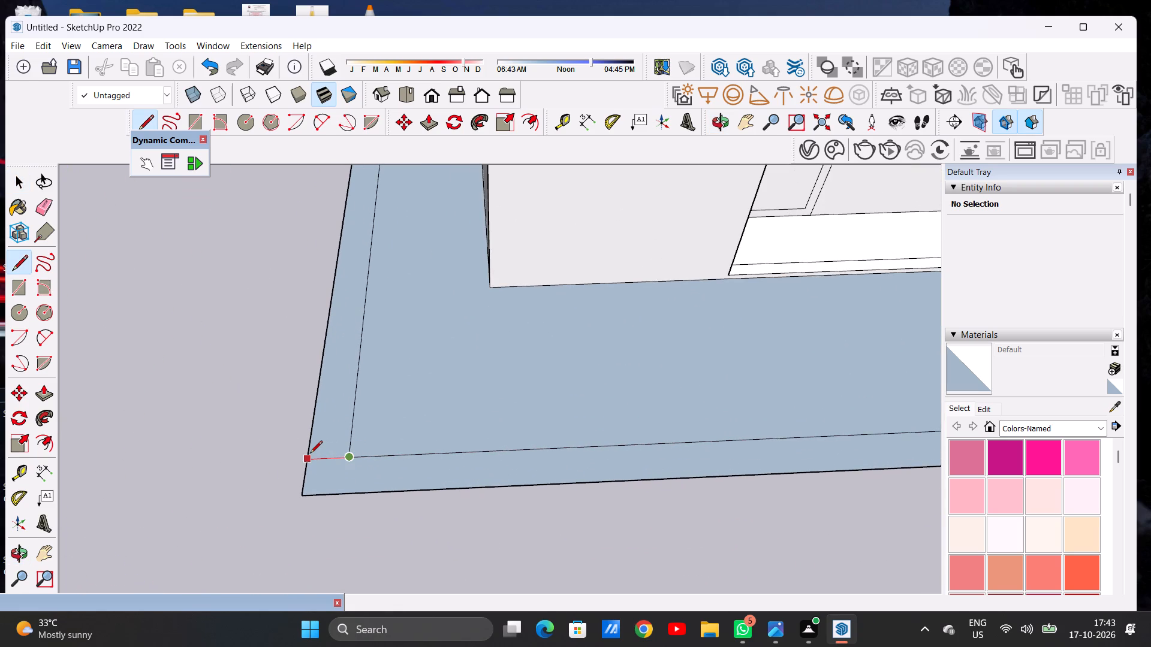
left_click(310, 454)
key("space")
Examine the divided border strip and the plot around the house from several angles and distances.
scroll(380, 488, "down", 10)
scroll(330, 487, "down", 8)
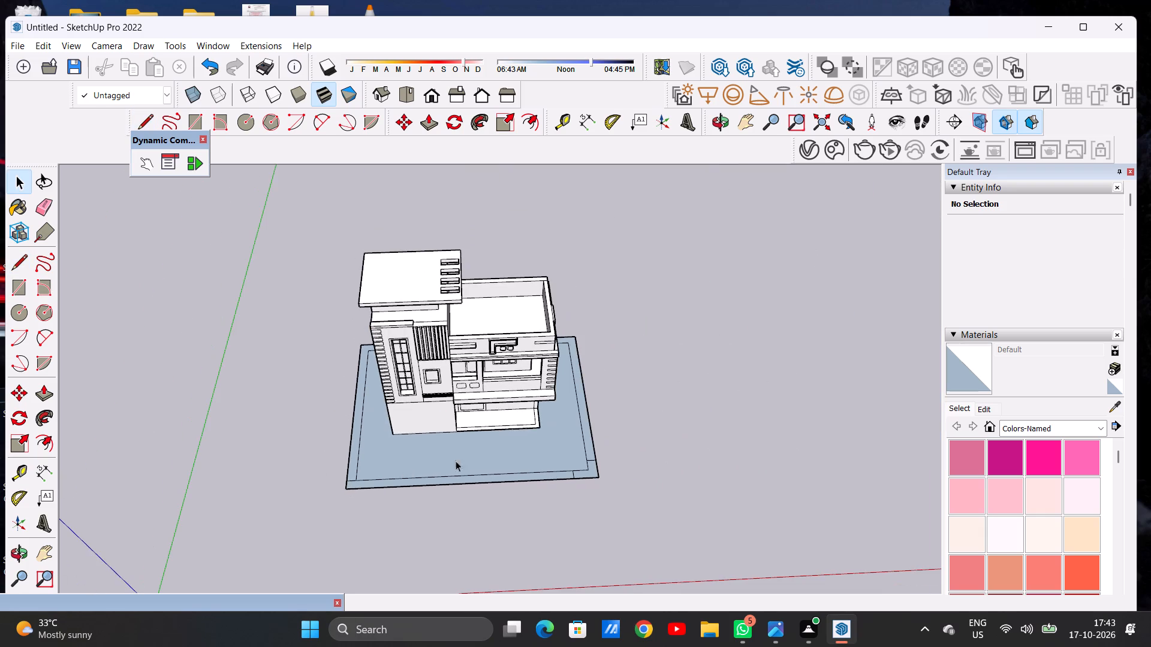
scroll(565, 461, "up", 3)
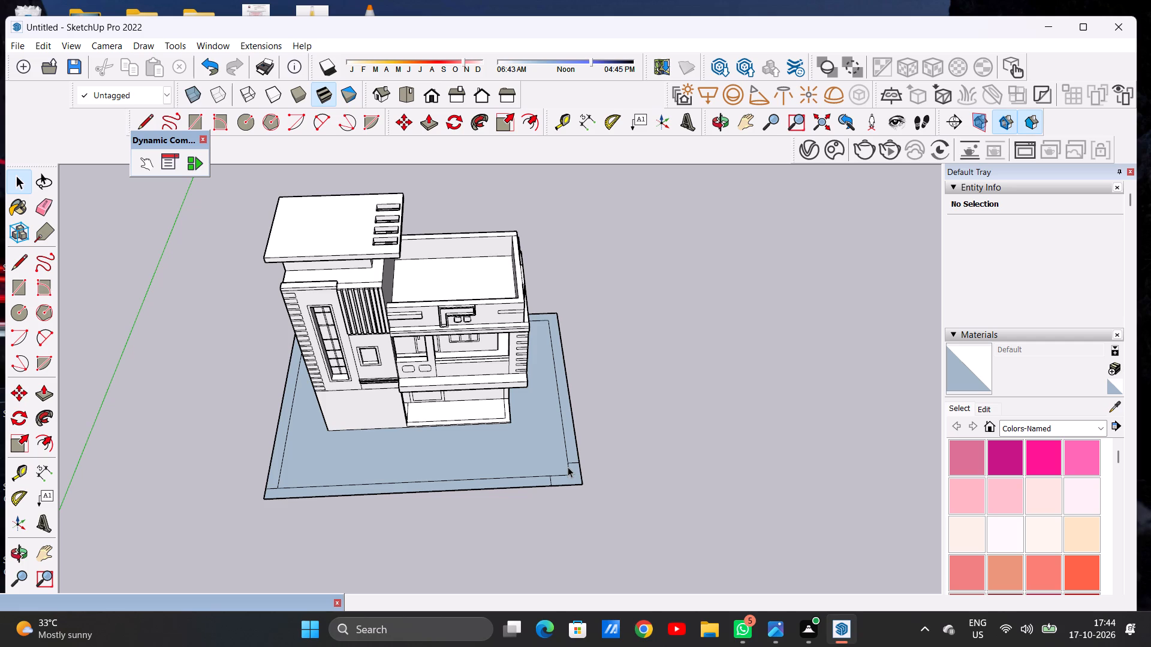
scroll(568, 467, "down", 11)
scroll(518, 452, "up", 6)
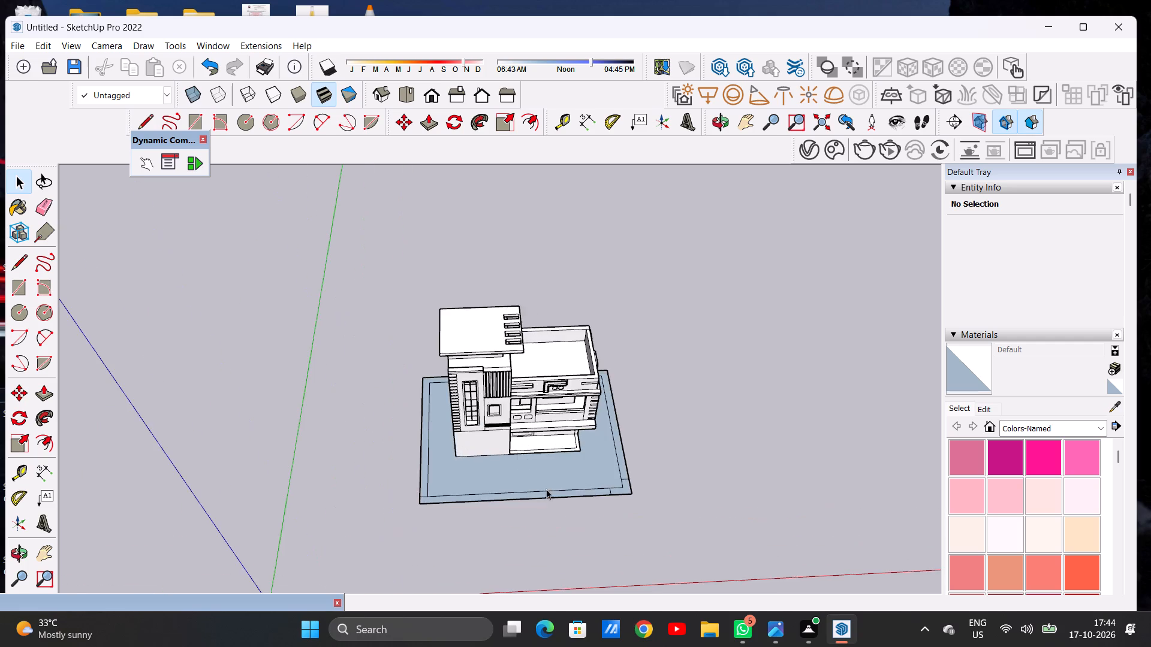
middle_click_drag(605, 501, 571, 440)
scroll(616, 500, "up", 4)
middle_click_drag(593, 491, 628, 500)
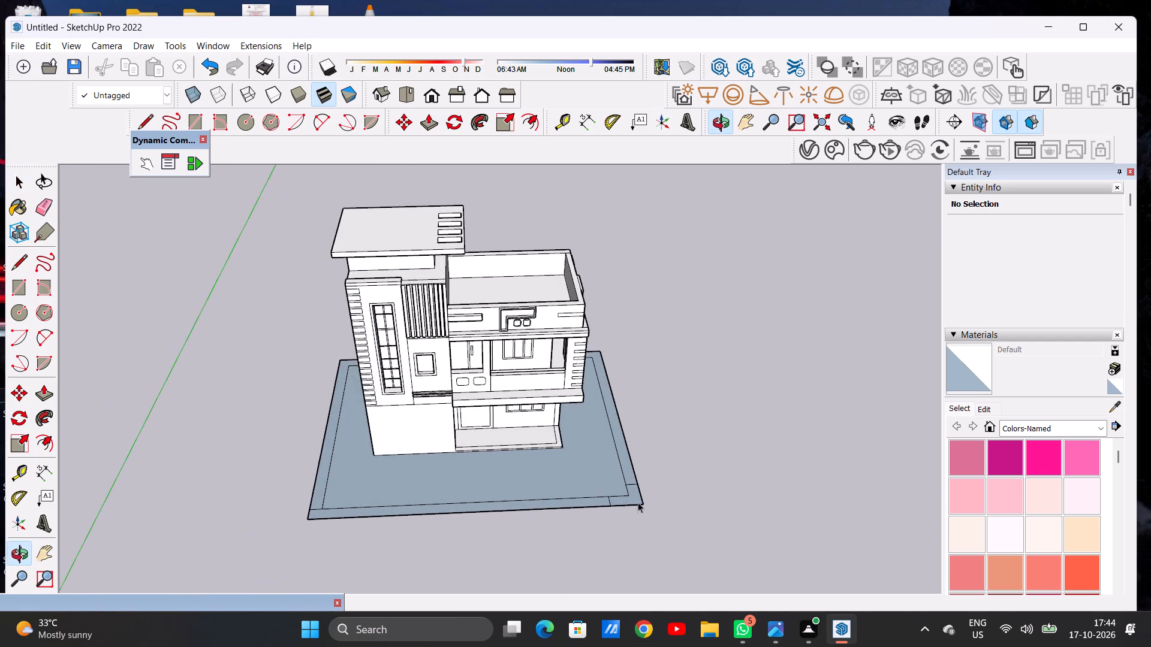
scroll(655, 505, "down", 4)
middle_click_drag(644, 508, 616, 498)
scroll(638, 501, "down", 2)
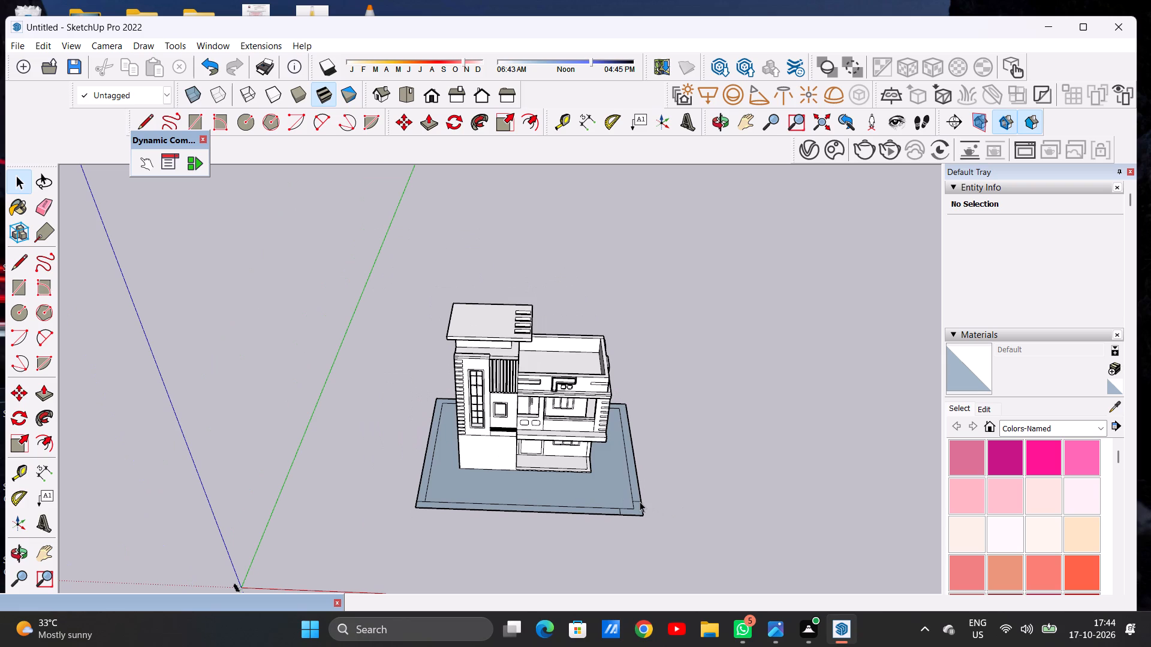
scroll(639, 479, "down", 5)
scroll(637, 483, "up", 10)
scroll(658, 500, "down", 6)
middle_click_drag(650, 503, 628, 446)
scroll(652, 528, "up", 2)
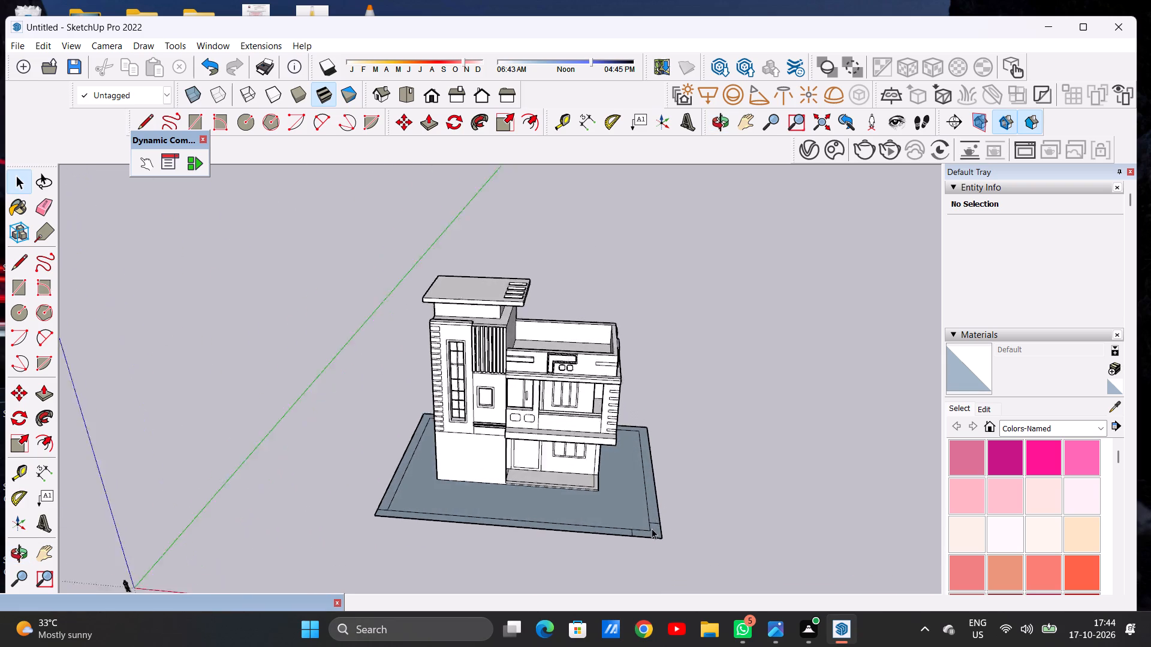
scroll(652, 528, "up", 5)
middle_click_drag(652, 480, 664, 539)
scroll(668, 508, "down", 6)
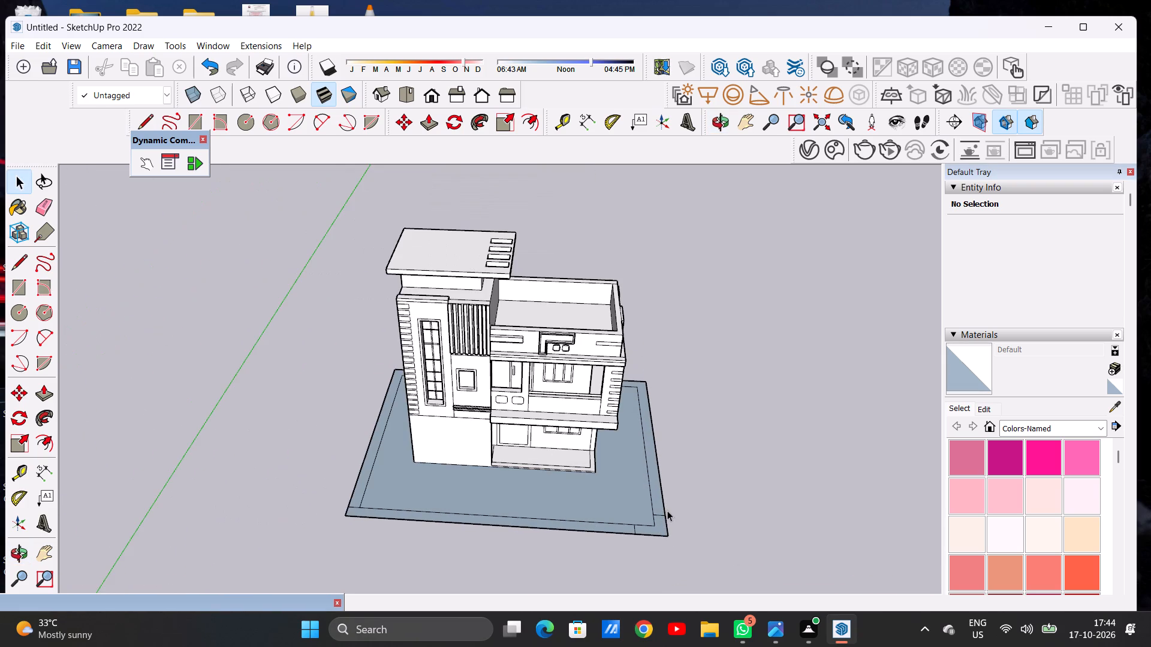
Push/Pull the border strip along the plot's sides and back upward to form a low compound wall.
scroll(655, 527, "up", 6)
key("p")
scroll(703, 442, "down", 3)
scroll(703, 442, "up", 1)
scroll(703, 442, "down", 2)
middle_click_drag(712, 456, 652, 446)
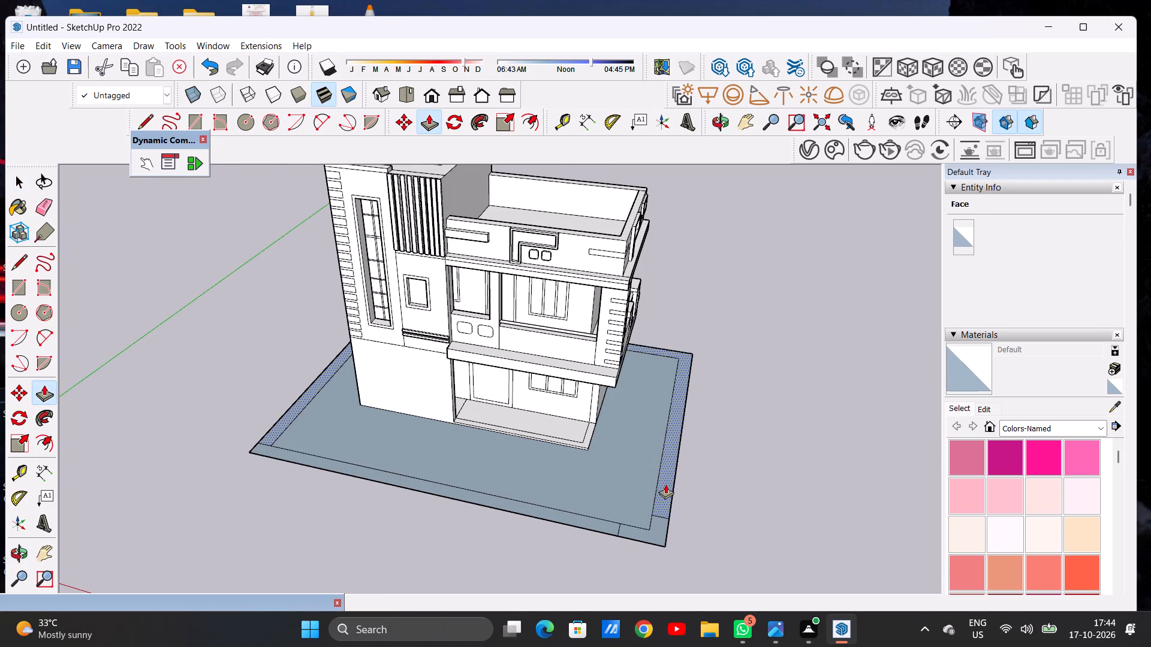
left_click(665, 484)
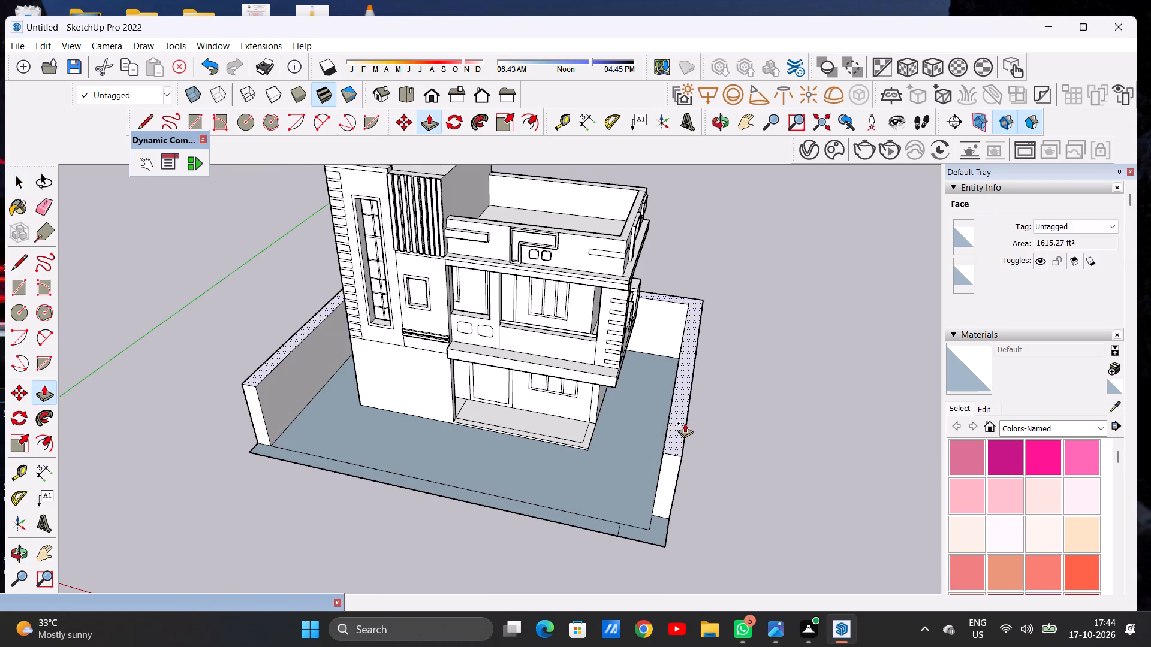
scroll(685, 431, "down", 6)
middle_click_drag(679, 437, 709, 368)
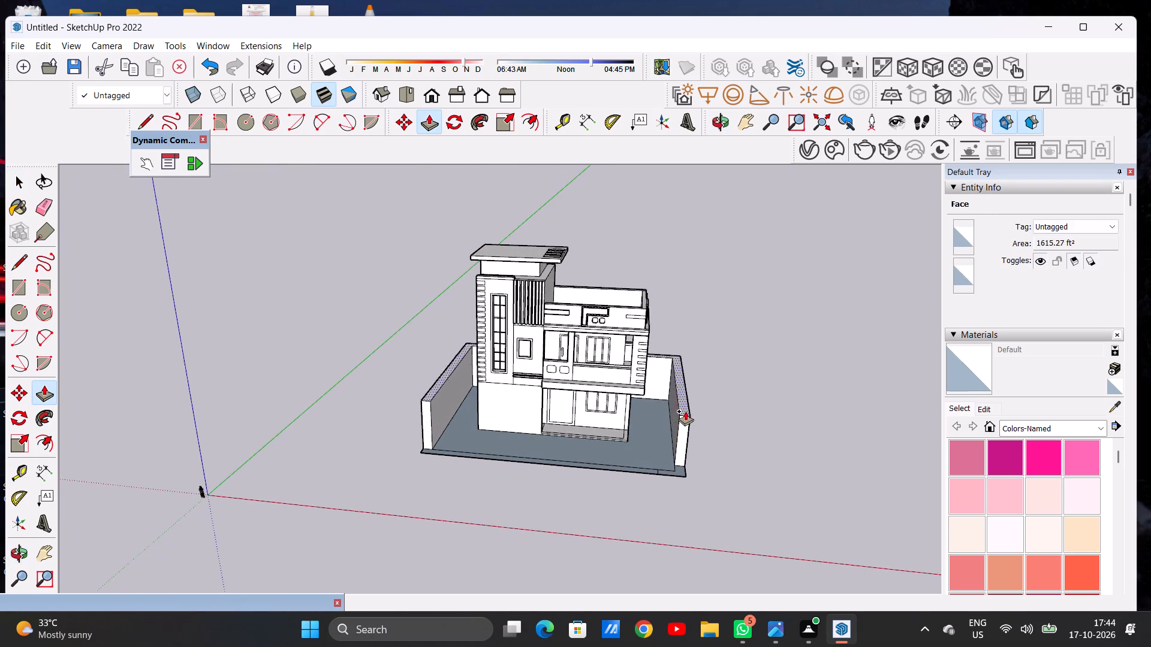
scroll(680, 418, "up", 8)
scroll(706, 410, "down", 6)
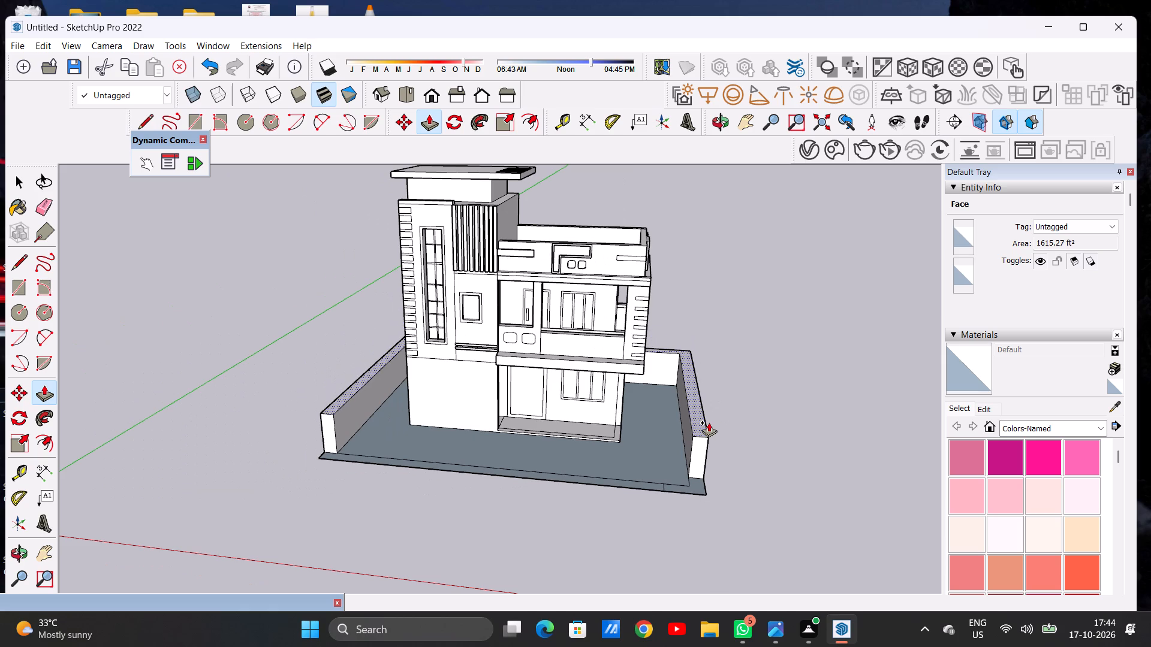
left_click(707, 419)
key("space")
Examine the compound wall's height against the house and the open front of the plot.
scroll(671, 495, "down", 7)
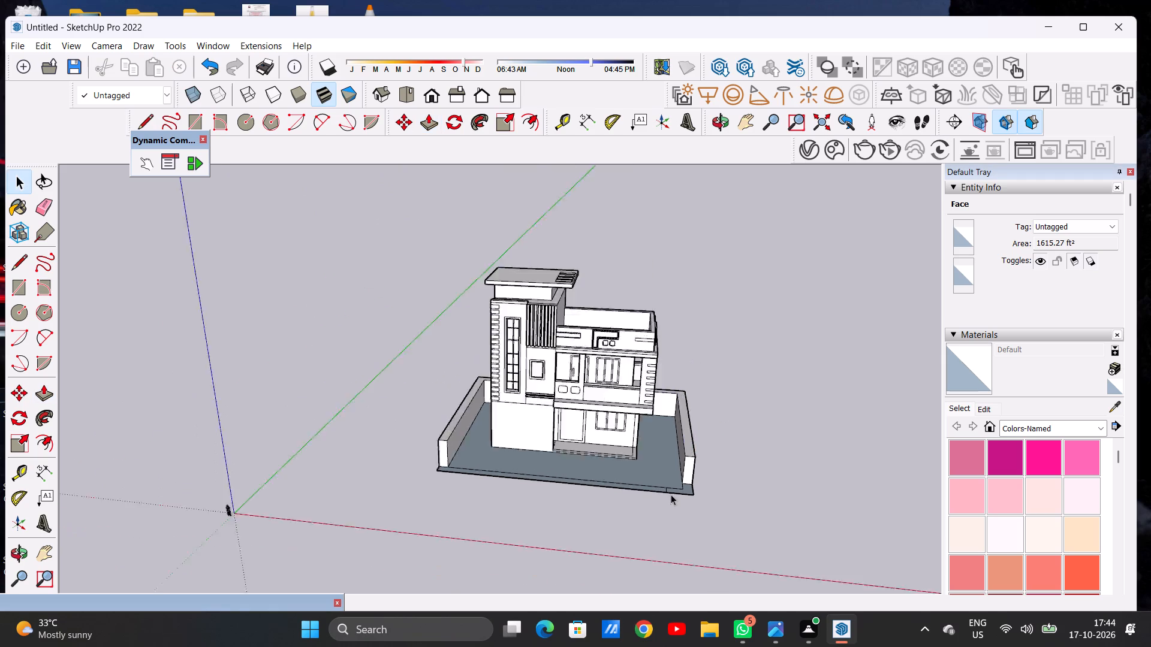
scroll(671, 494, "down", 5)
middle_click_drag(616, 487, 618, 415)
scroll(532, 492, "up", 6)
middle_click_drag(556, 465, 565, 515)
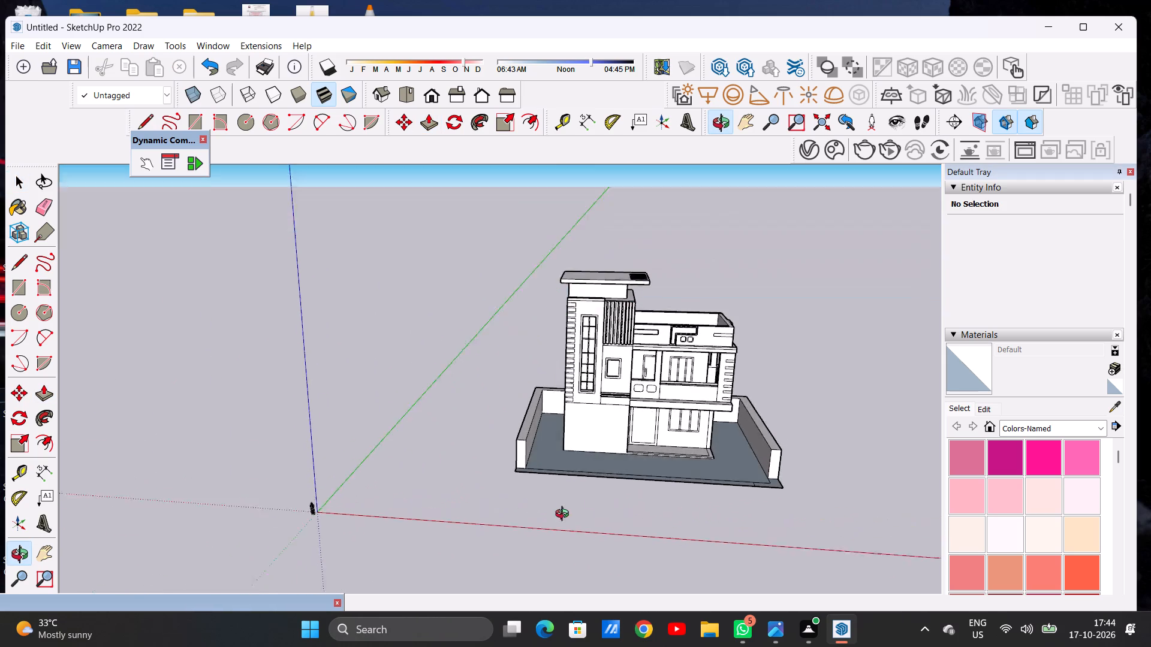
middle_click_drag(565, 515, 571, 567)
scroll(612, 503, "up", 7)
middle_click_drag(599, 467, 608, 515)
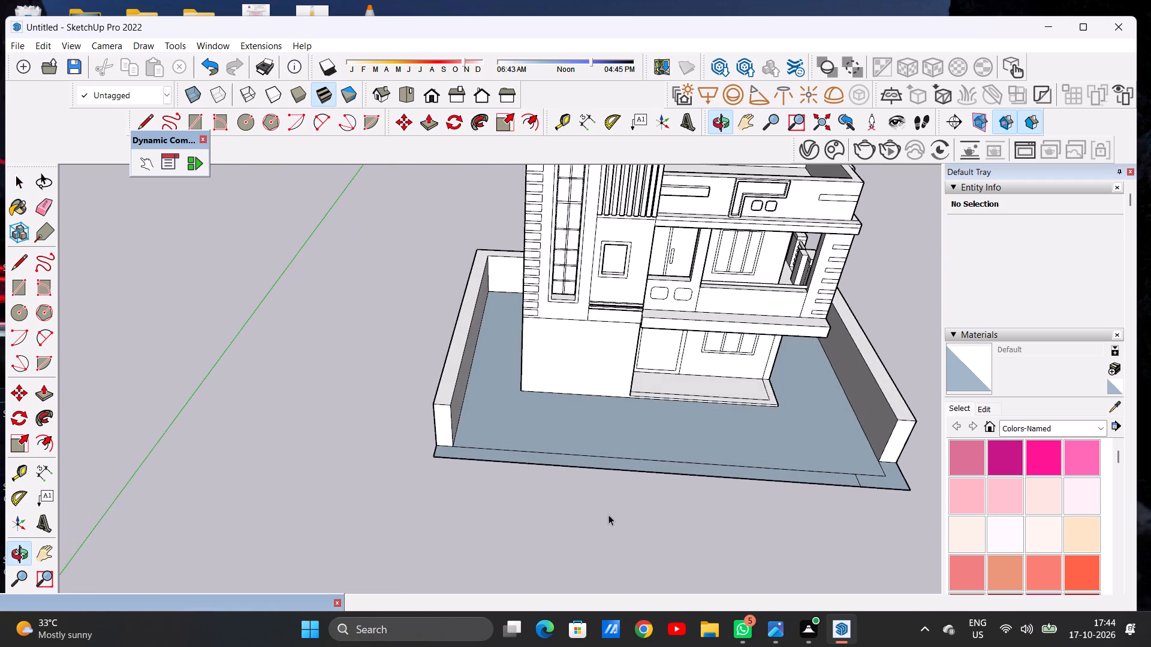
scroll(513, 495, "down", 8)
scroll(708, 482, "up", 7)
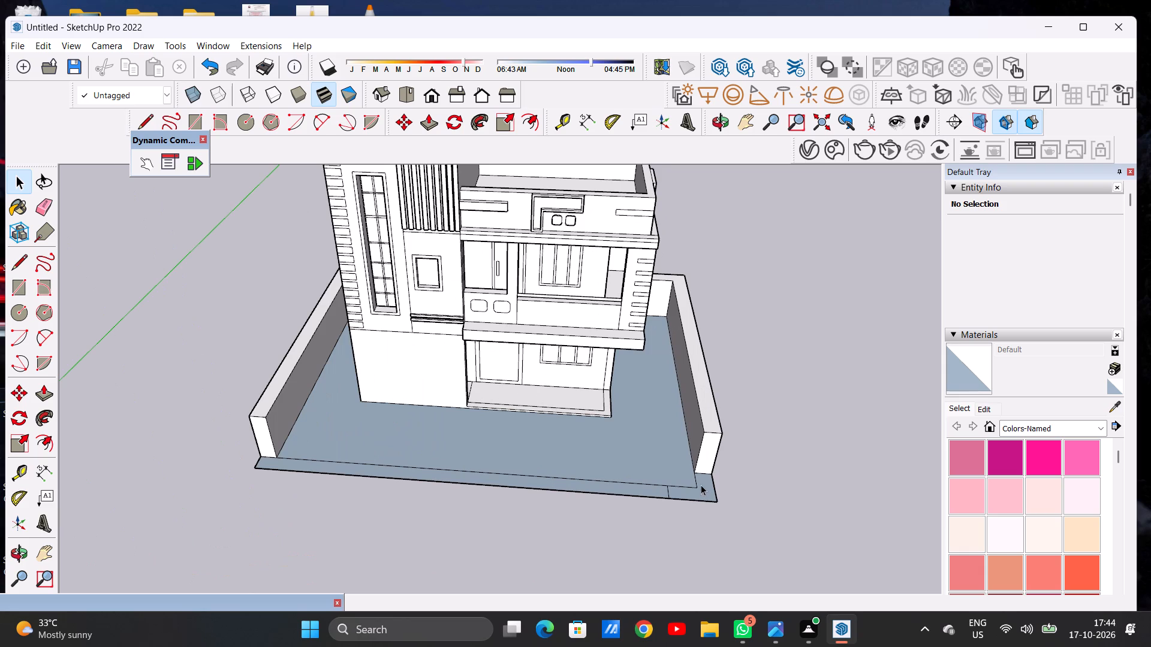
Push/Pull the L-shaped border corner farthest from the tower up to the same height as the adjoining compound wall.
middle_click_drag(714, 498, 639, 468)
scroll(696, 500, "up", 7)
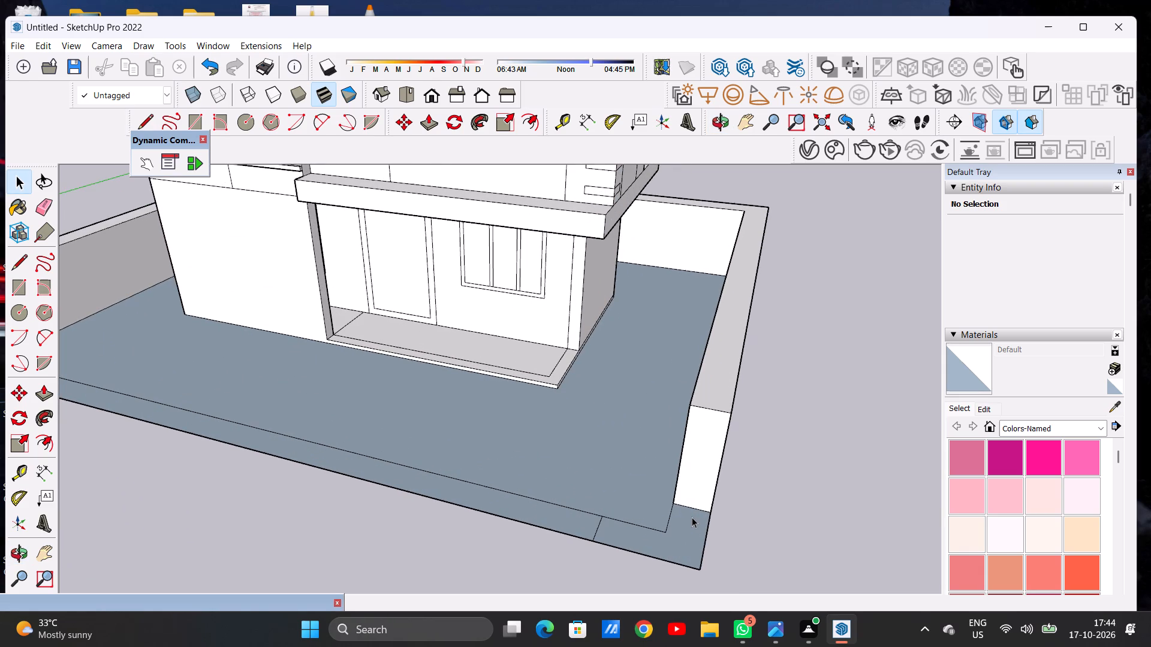
key("p")
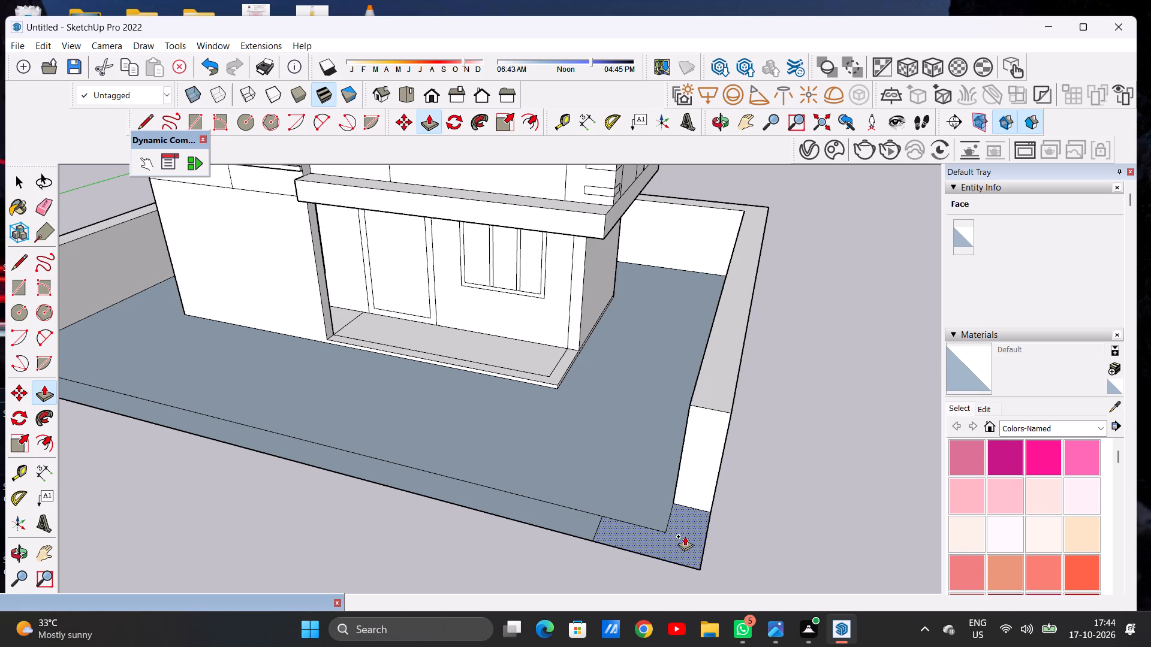
left_click(685, 536)
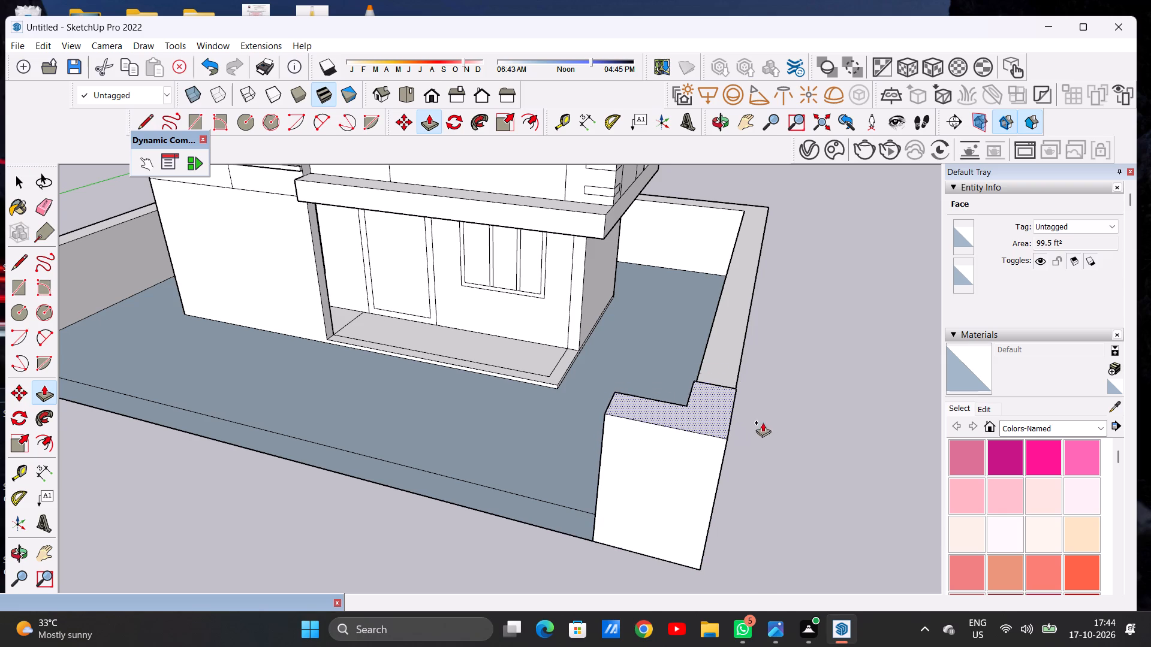
middle_click_drag(755, 422, 534, 419)
scroll(460, 433, "up", 5)
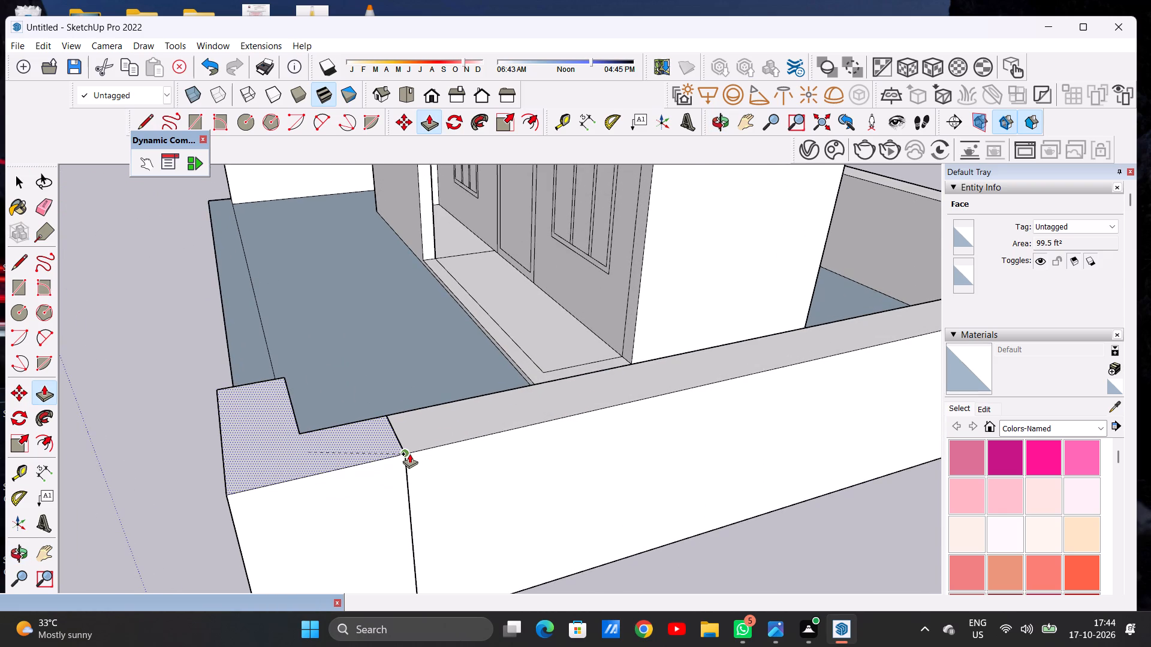
left_click(409, 453)
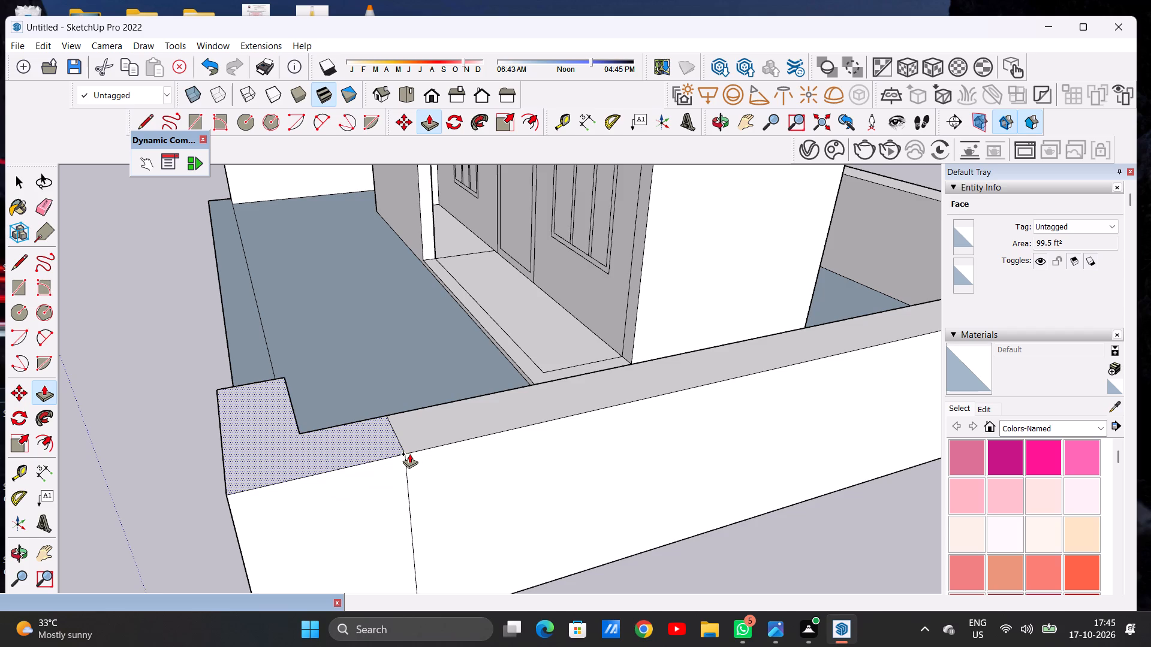
key("space")
Examine the compound wall, its raised front corner and the open front edge from several angles, close up and from farther away.
scroll(513, 493, "down", 19)
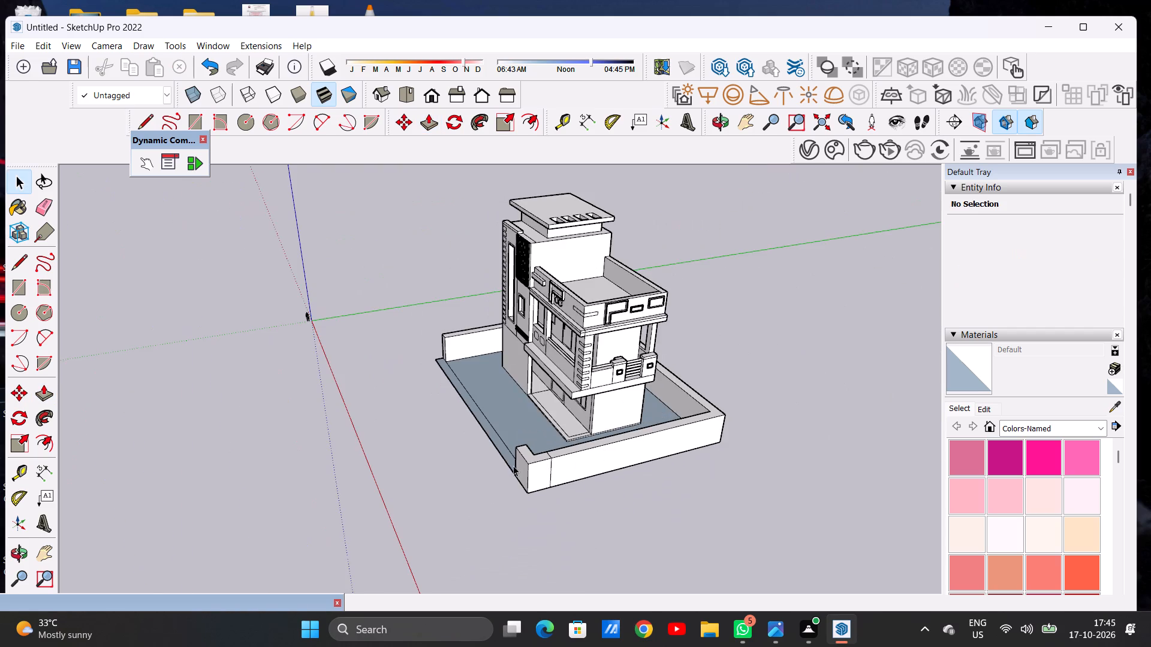
middle_click_drag(511, 467, 758, 442)
scroll(661, 472, "down", 5)
scroll(562, 401, "up", 4)
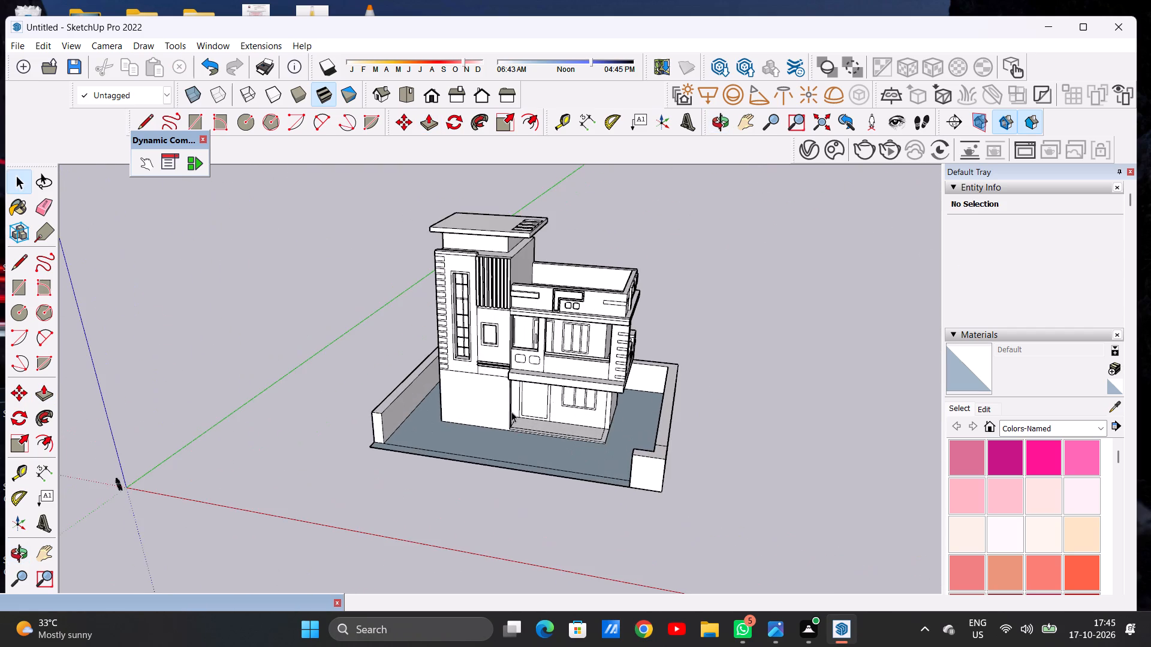
middle_click_drag(494, 421, 650, 480)
scroll(641, 497, "down", 5)
scroll(593, 403, "up", 5)
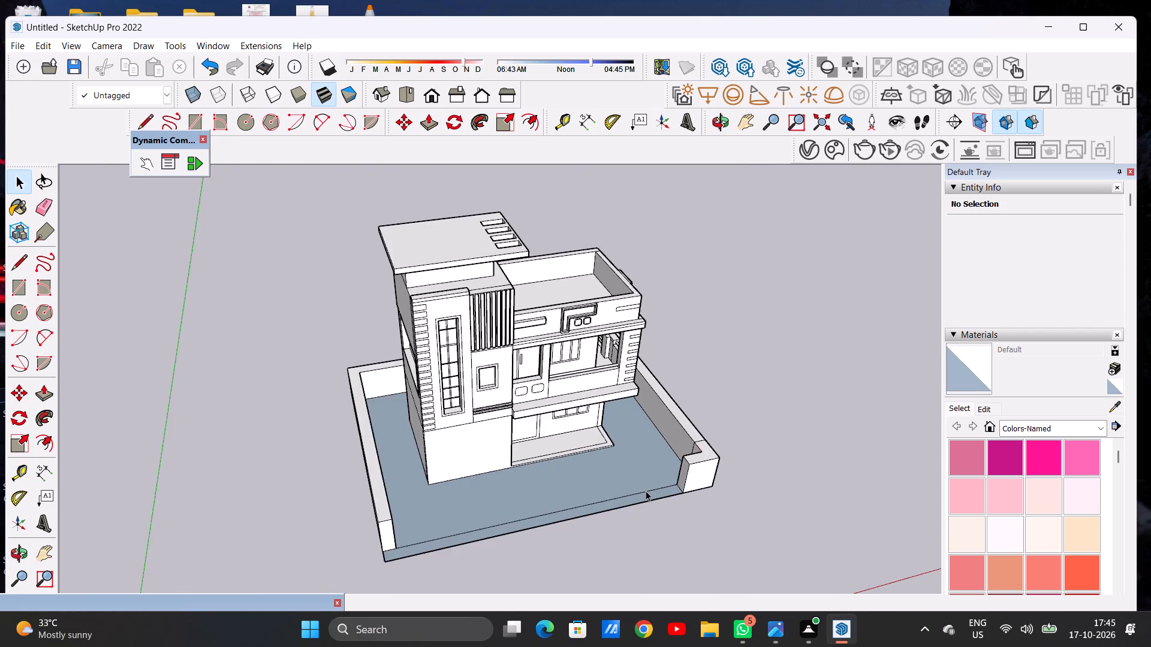
middle_click_drag(646, 491, 713, 497)
scroll(701, 435, "up", 8)
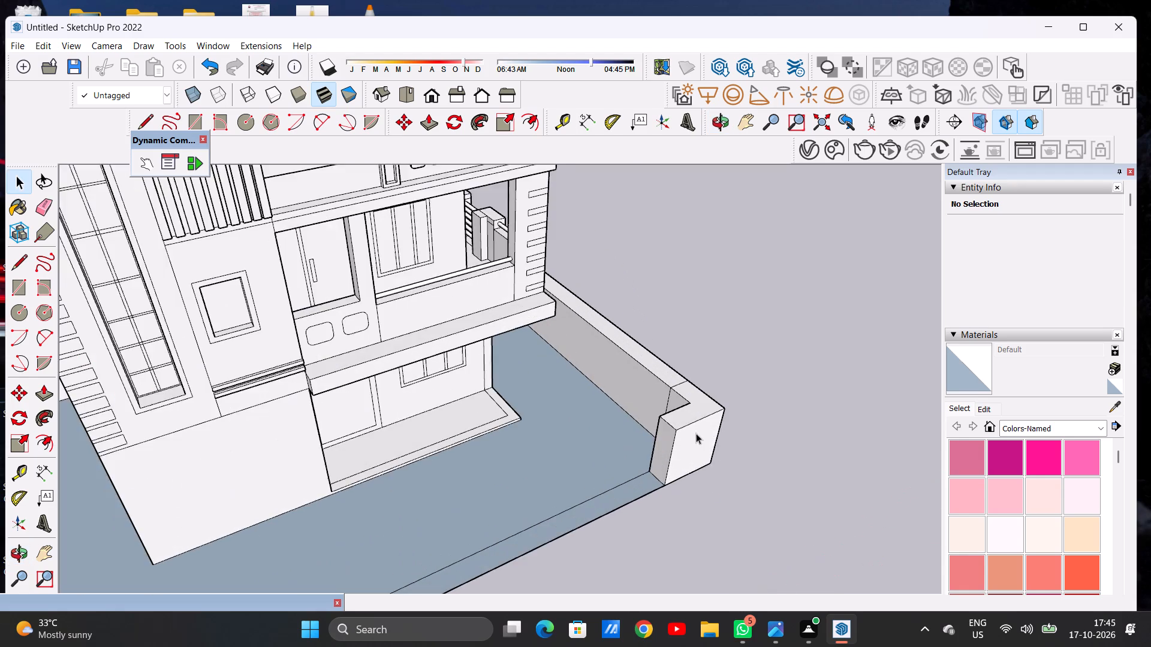
scroll(696, 433, "up", 7)
middle_click(665, 412)
scroll(714, 425, "down", 5)
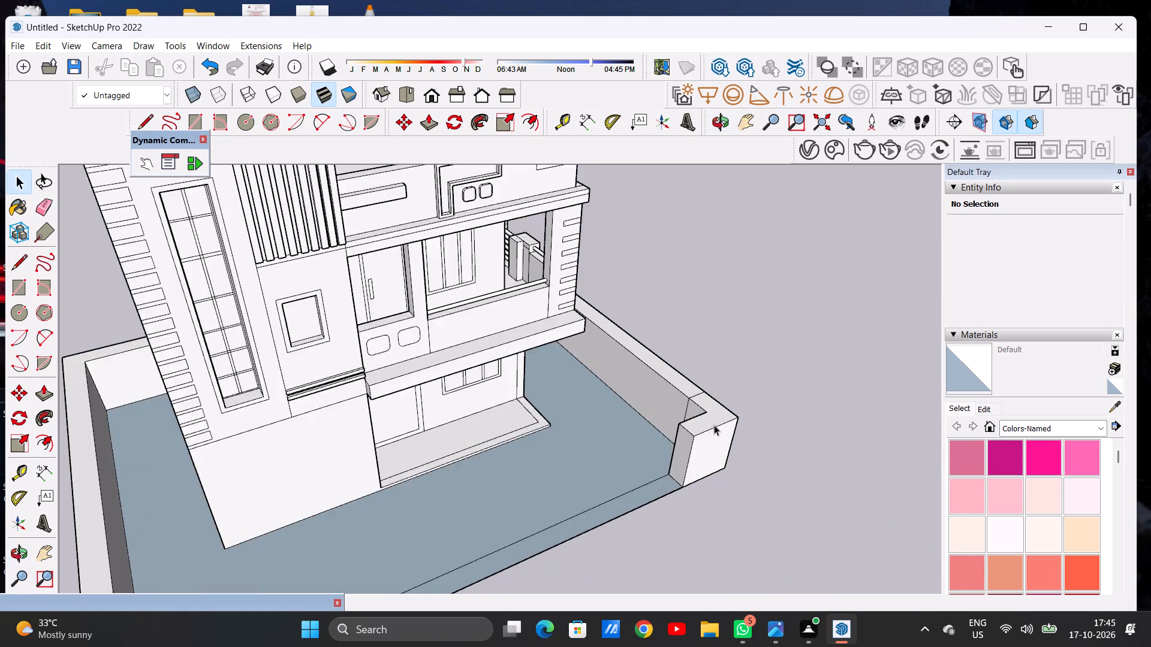
scroll(714, 425, "down", 8)
scroll(694, 490, "up", 3)
scroll(661, 445, "down", 9)
middle_click_drag(574, 489, 509, 500)
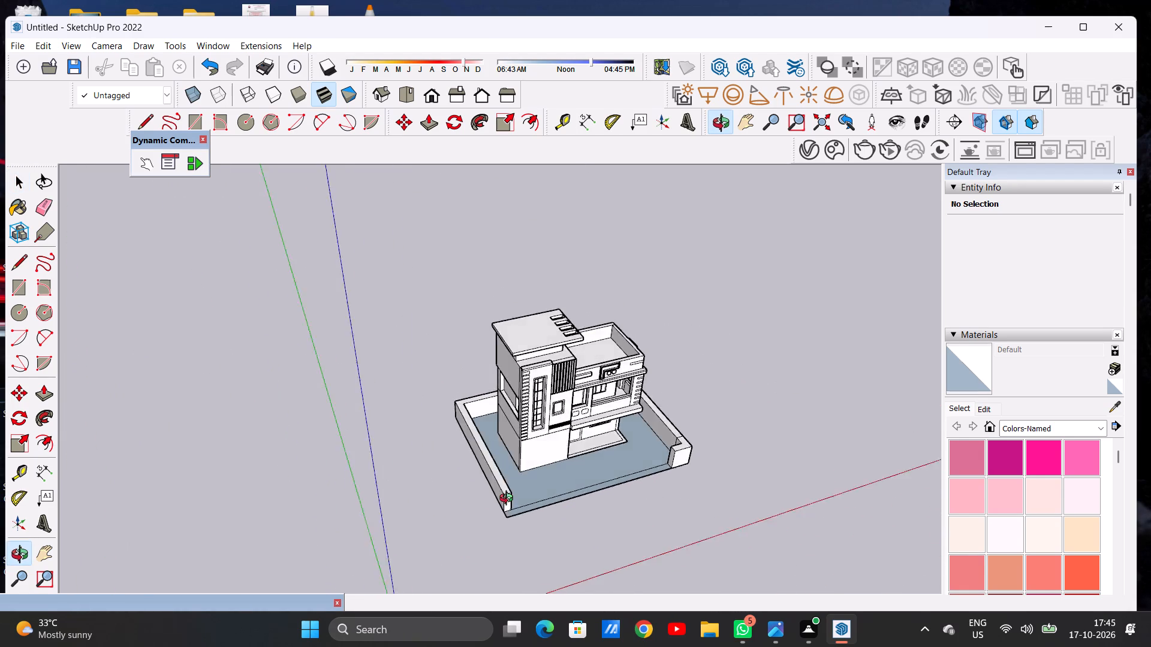
middle_click_drag(509, 500, 467, 506)
scroll(561, 506, "up", 6)
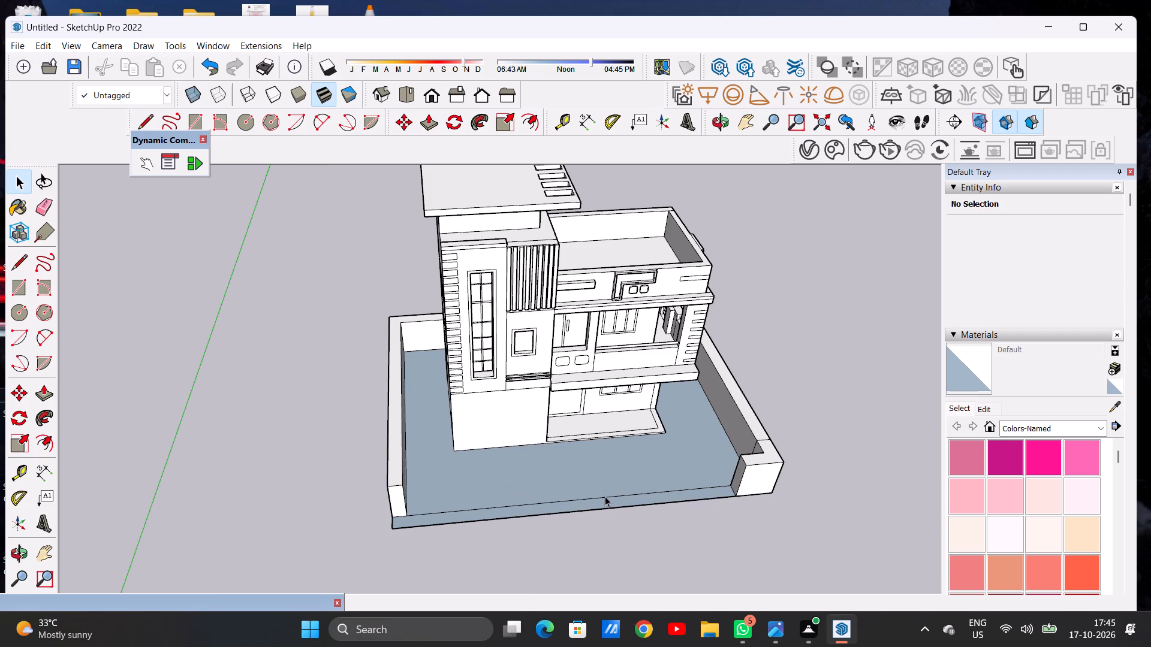
scroll(605, 496, "down", 5)
middle_click_drag(666, 500, 678, 424)
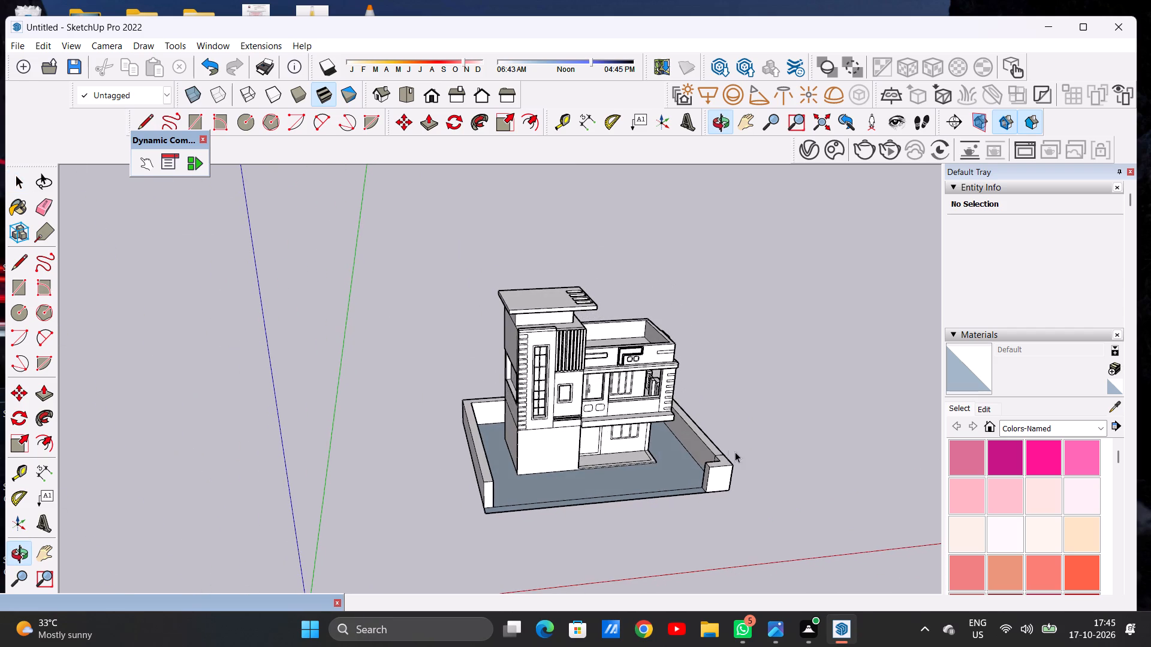
scroll(736, 452, "up", 6)
middle_click_drag(705, 484, 757, 466)
scroll(695, 461, "up", 6)
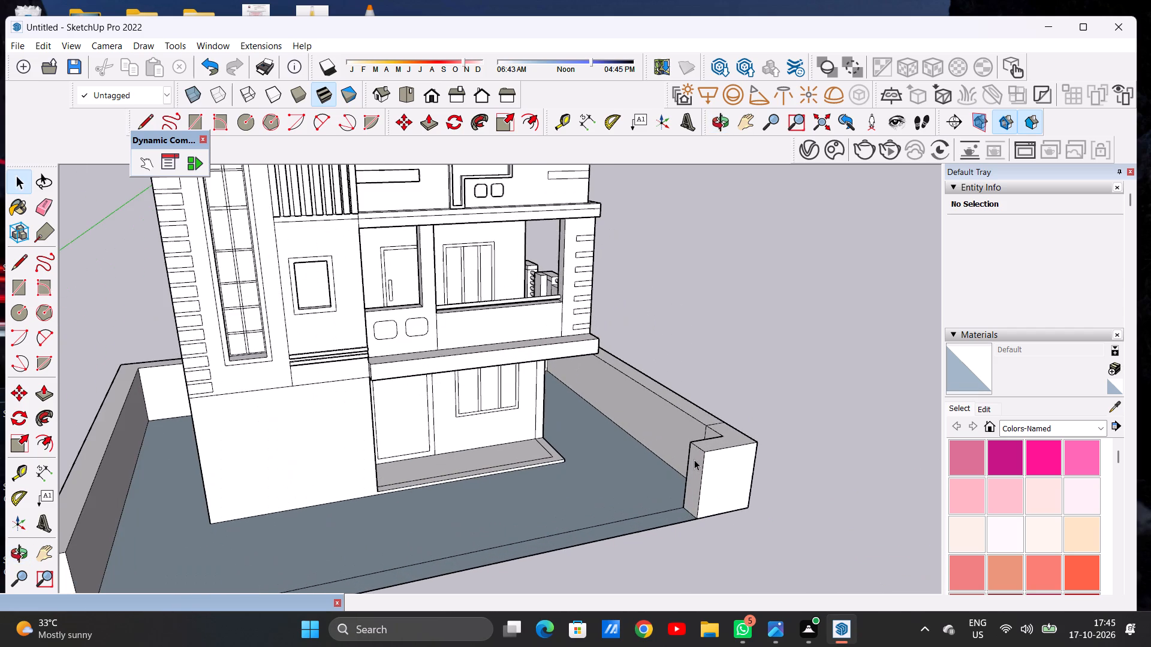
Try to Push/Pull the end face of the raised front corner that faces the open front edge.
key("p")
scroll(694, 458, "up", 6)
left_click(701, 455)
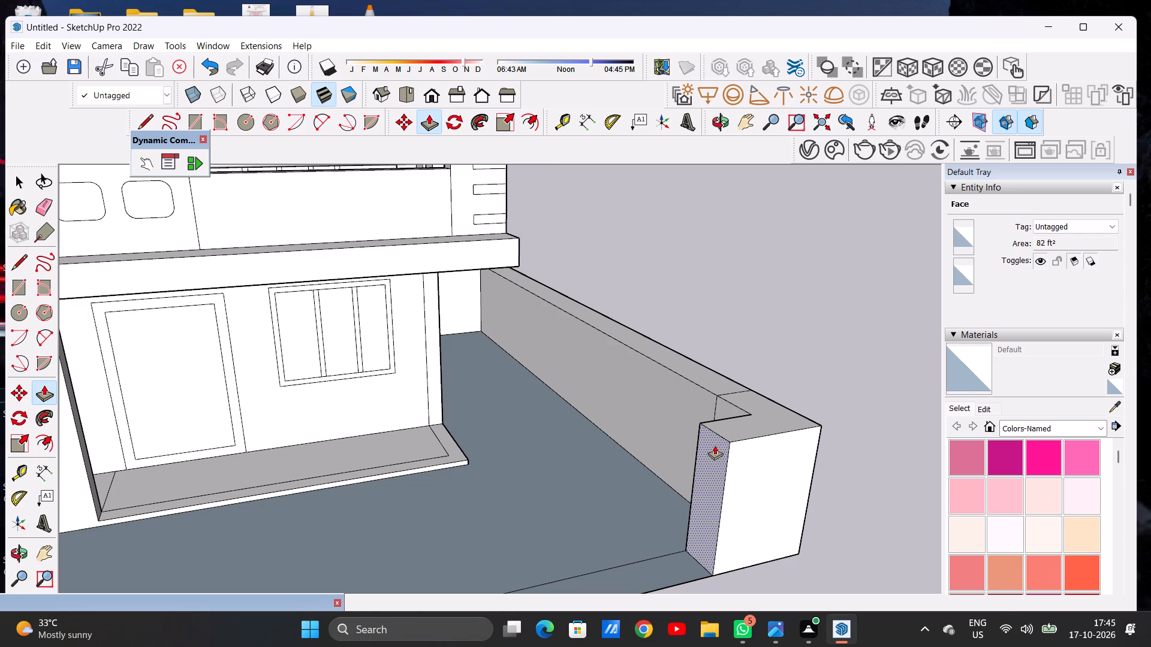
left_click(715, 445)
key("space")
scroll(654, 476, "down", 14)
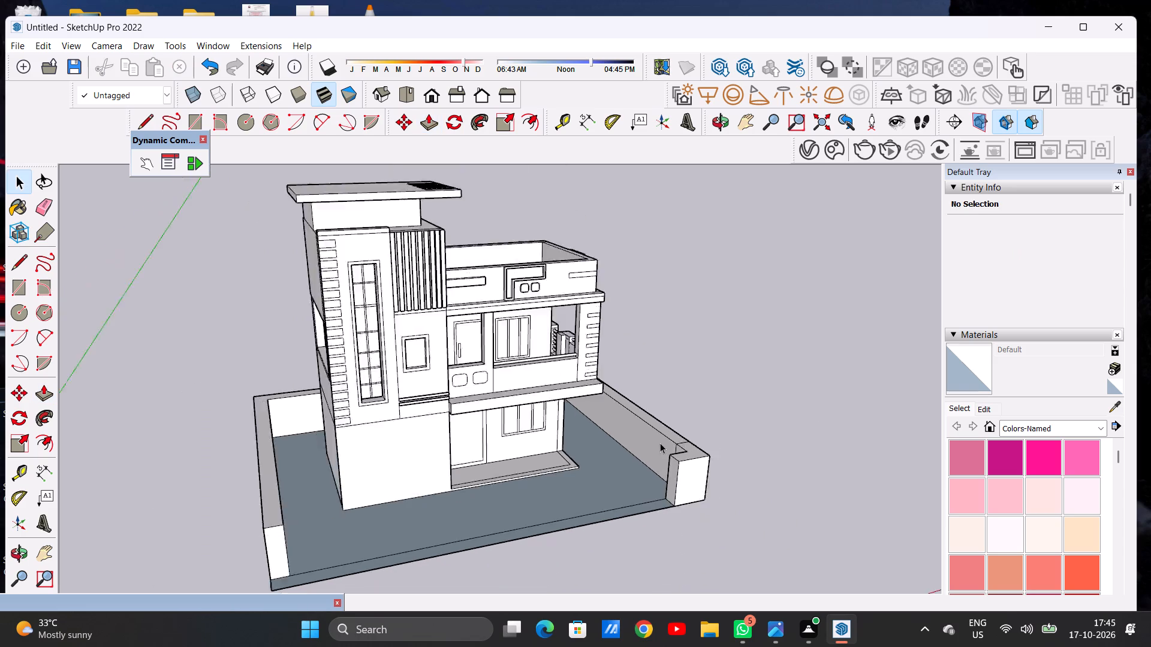
Examine the compound wall, its raised front corner and the open front edge from several angles and distances.
scroll(660, 443, "down", 3)
middle_click_drag(686, 465, 614, 427)
scroll(480, 484, "up", 5)
middle_click_drag(552, 489, 550, 498)
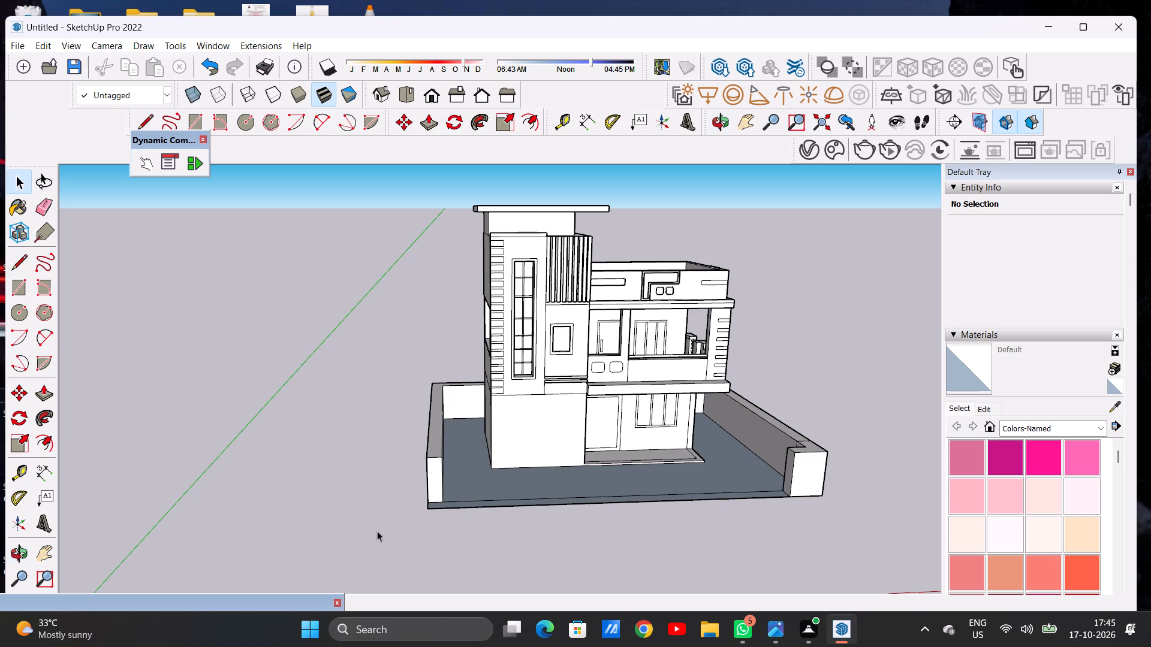
scroll(510, 424, "down", 11)
middle_click_drag(640, 453, 580, 448)
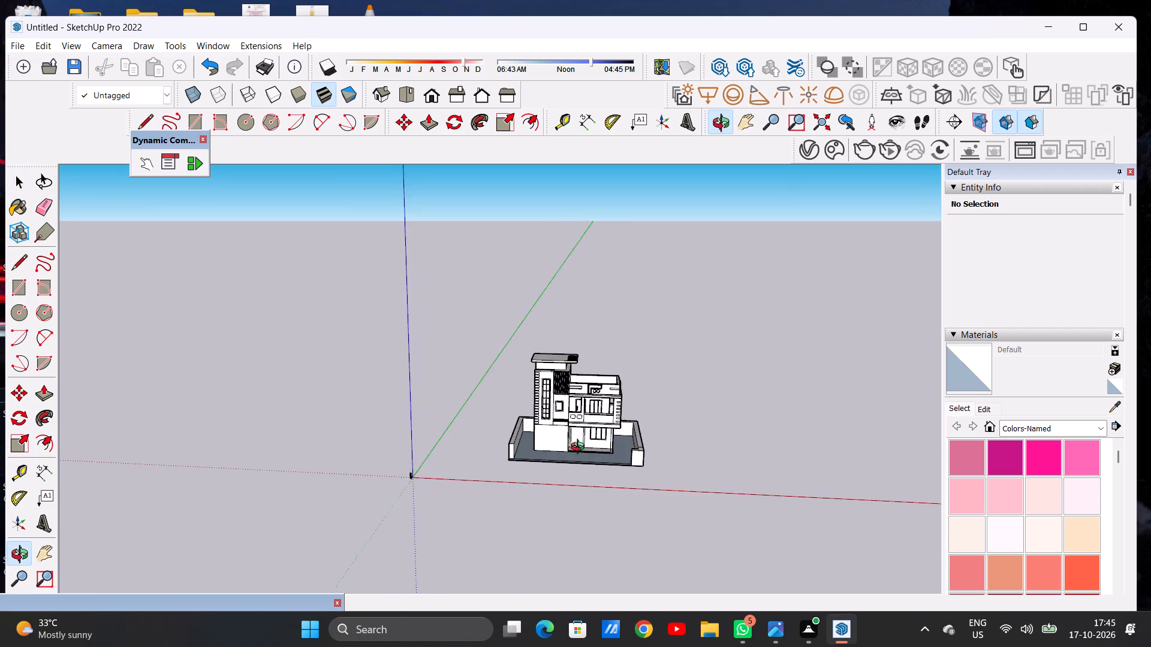
middle_click_drag(580, 448, 579, 483)
scroll(601, 452, "up", 6)
middle_click_drag(560, 489, 622, 530)
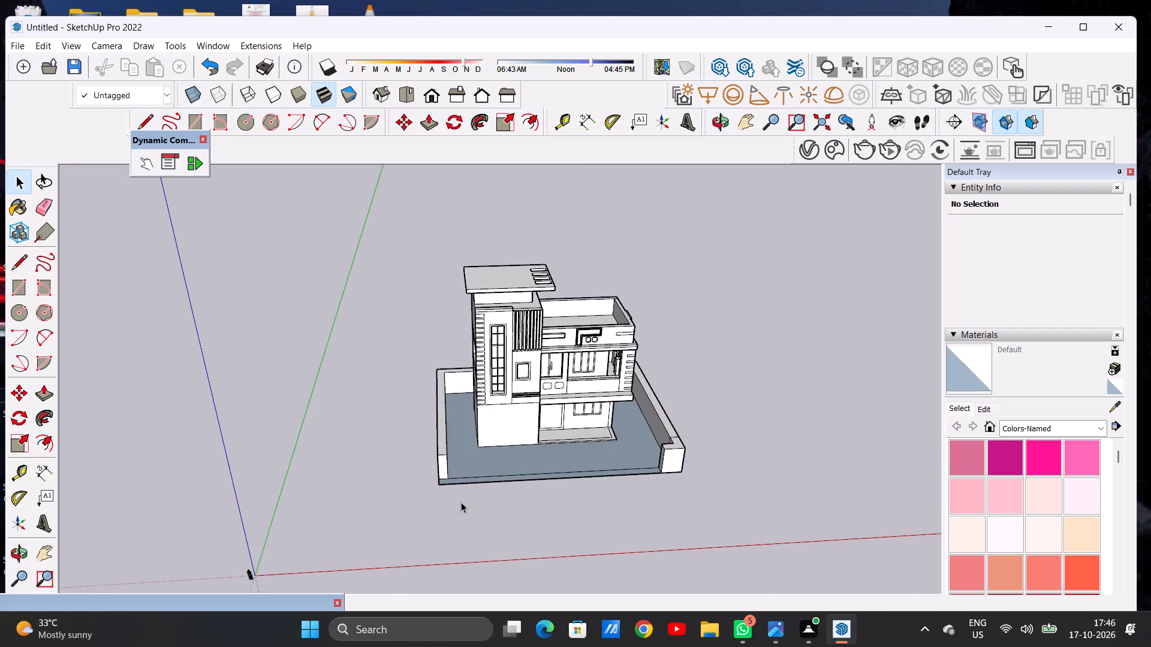
scroll(458, 487, "up", 7)
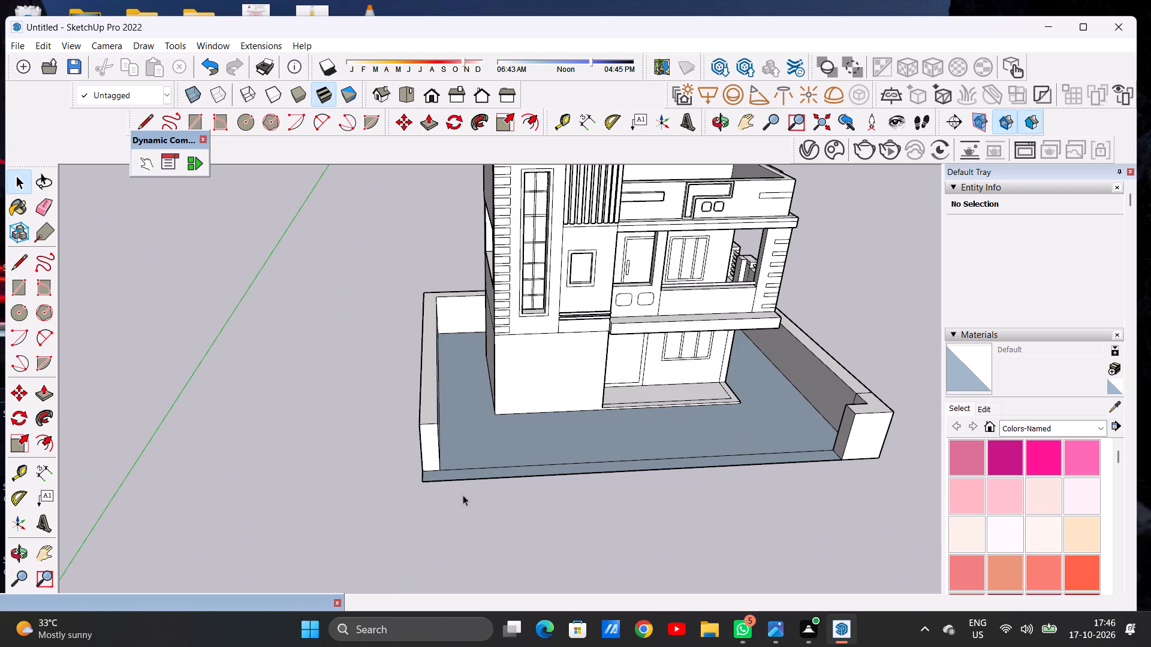
scroll(496, 477, "down", 5)
scroll(648, 473, "up", 4)
middle_click_drag(634, 483, 596, 508)
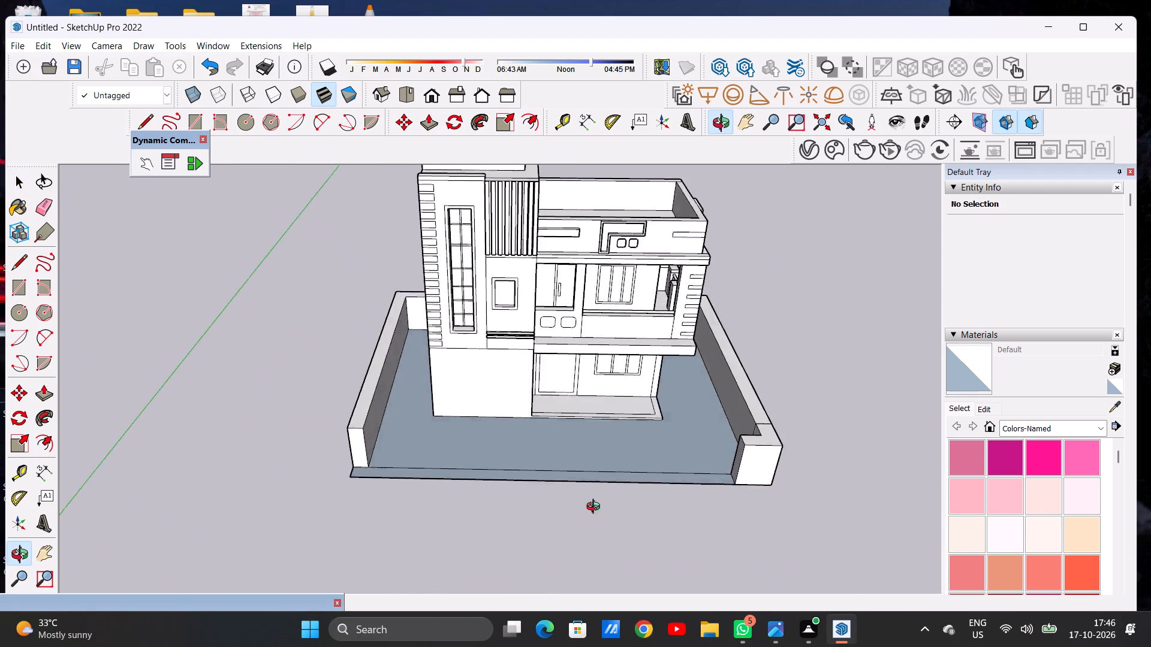
middle_click_drag(596, 508, 628, 570)
scroll(615, 501, "up", 2)
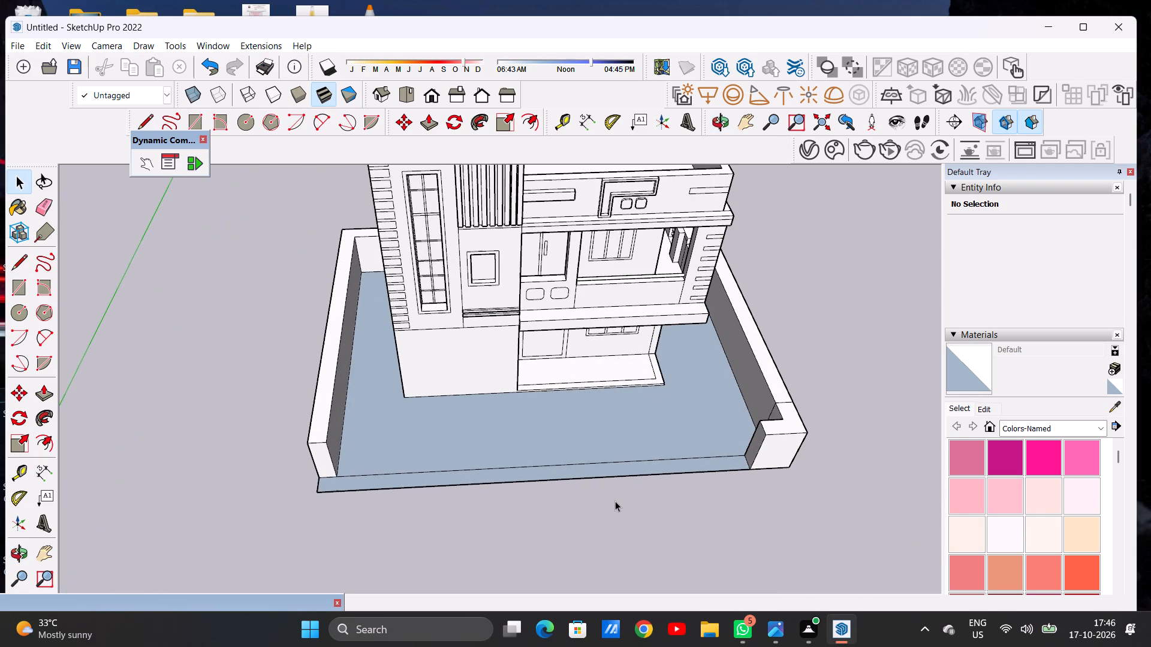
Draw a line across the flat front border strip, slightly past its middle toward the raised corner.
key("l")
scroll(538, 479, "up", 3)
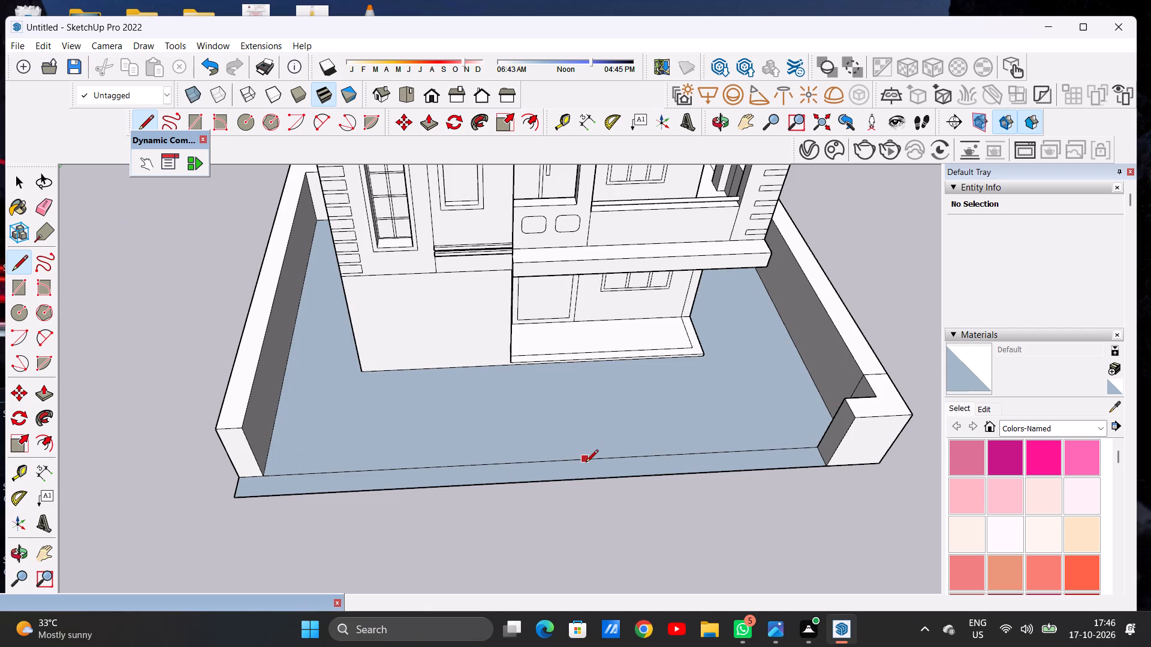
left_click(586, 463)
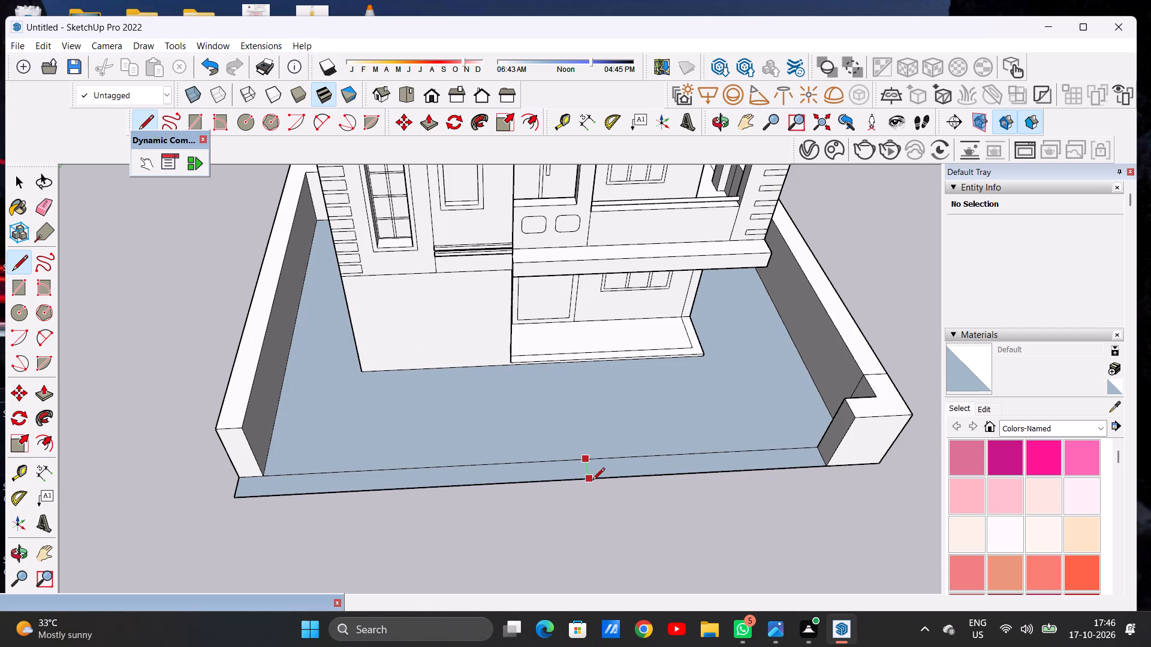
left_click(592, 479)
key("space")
Examine where the dividing line falls on the front strip relative to the house and the raised corner.
scroll(555, 481, "down", 3)
scroll(558, 481, "up", 1)
scroll(558, 481, "down", 5)
middle_click_drag(656, 510, 652, 431)
scroll(703, 467, "up", 8)
scroll(525, 503, "down", 8)
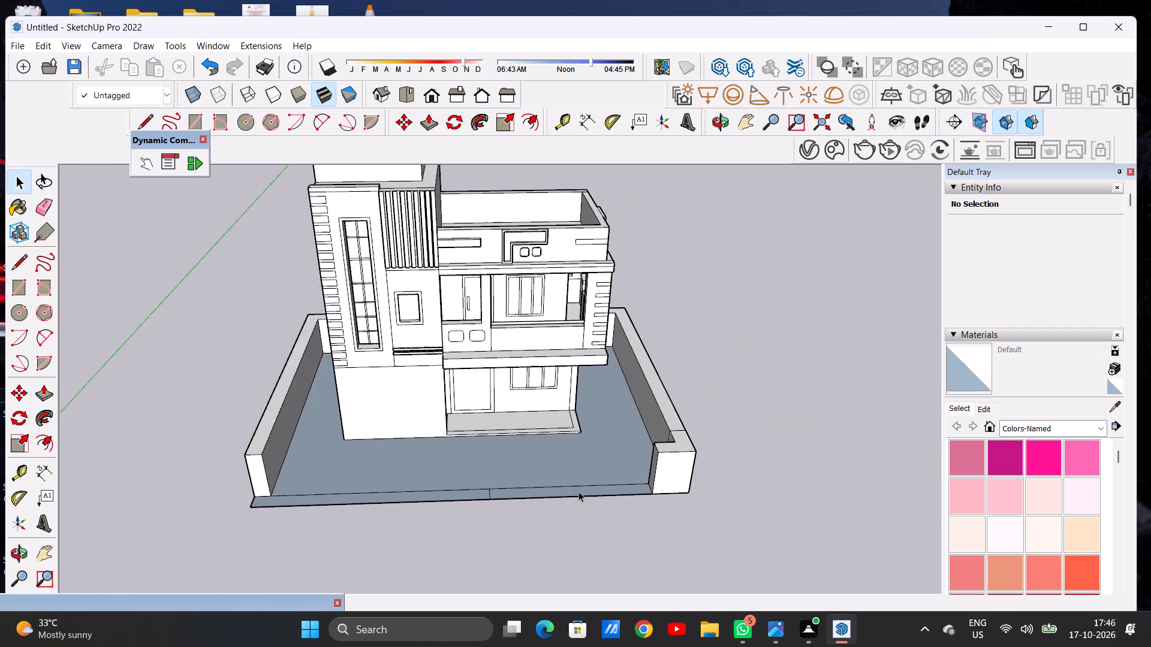
scroll(578, 491, "down", 9)
scroll(513, 487, "up", 5)
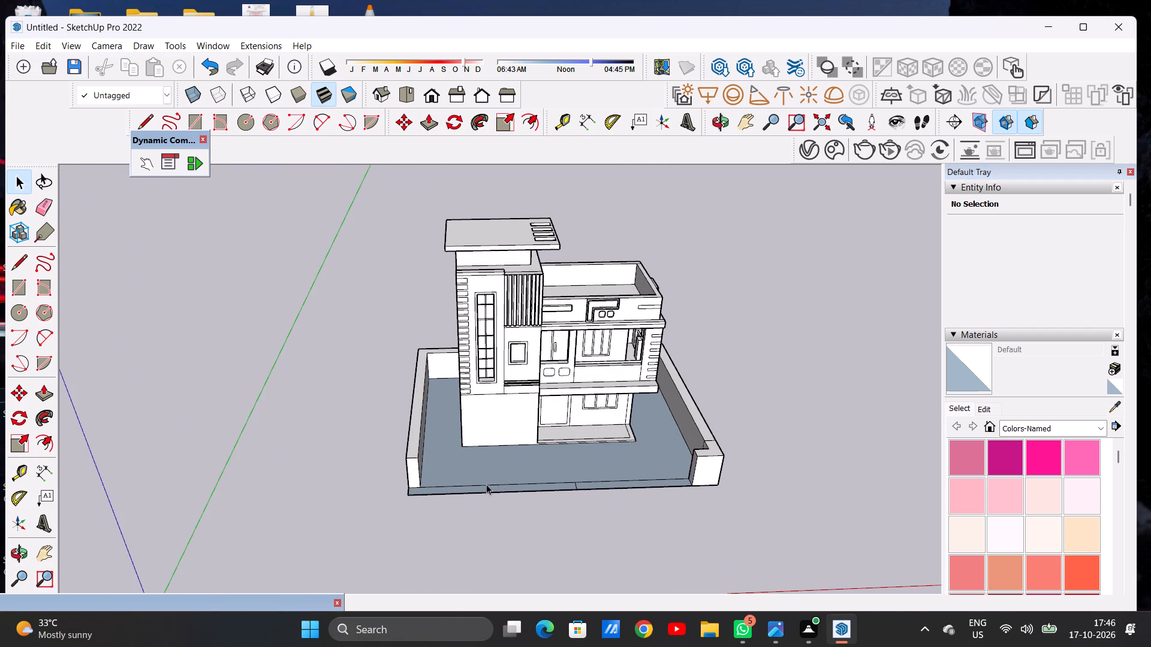
middle_click(477, 487)
scroll(607, 492, "down", 5)
middle_click_drag(547, 500, 516, 531)
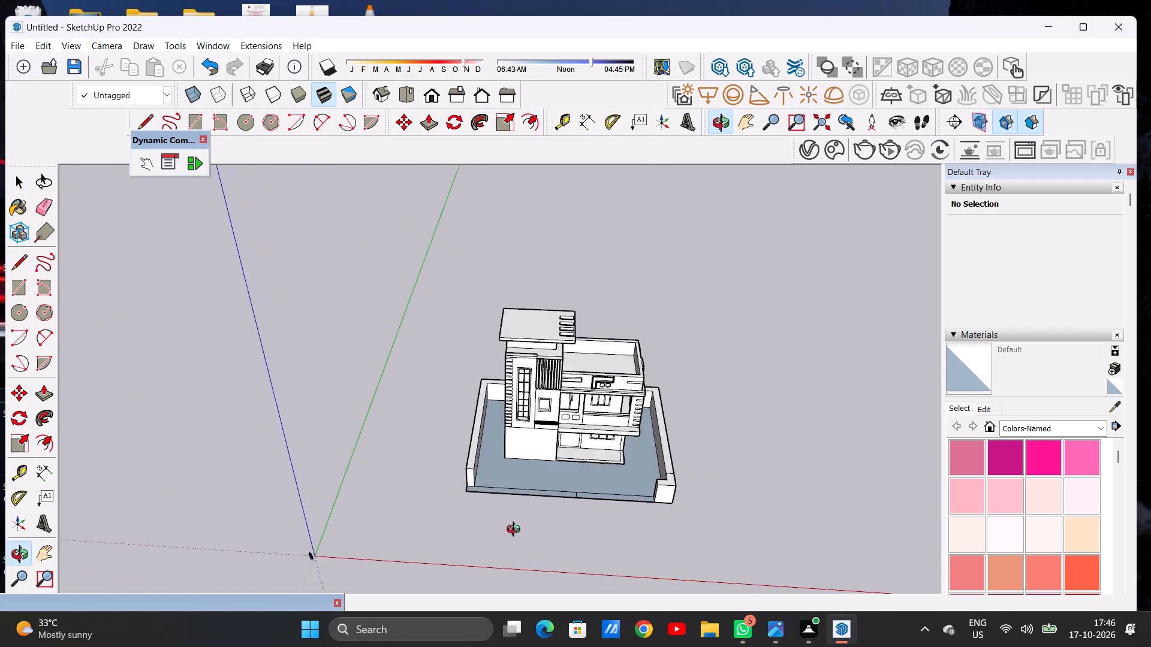
middle_click_drag(516, 531, 522, 537)
scroll(526, 508, "up", 6)
scroll(537, 549, "down", 7)
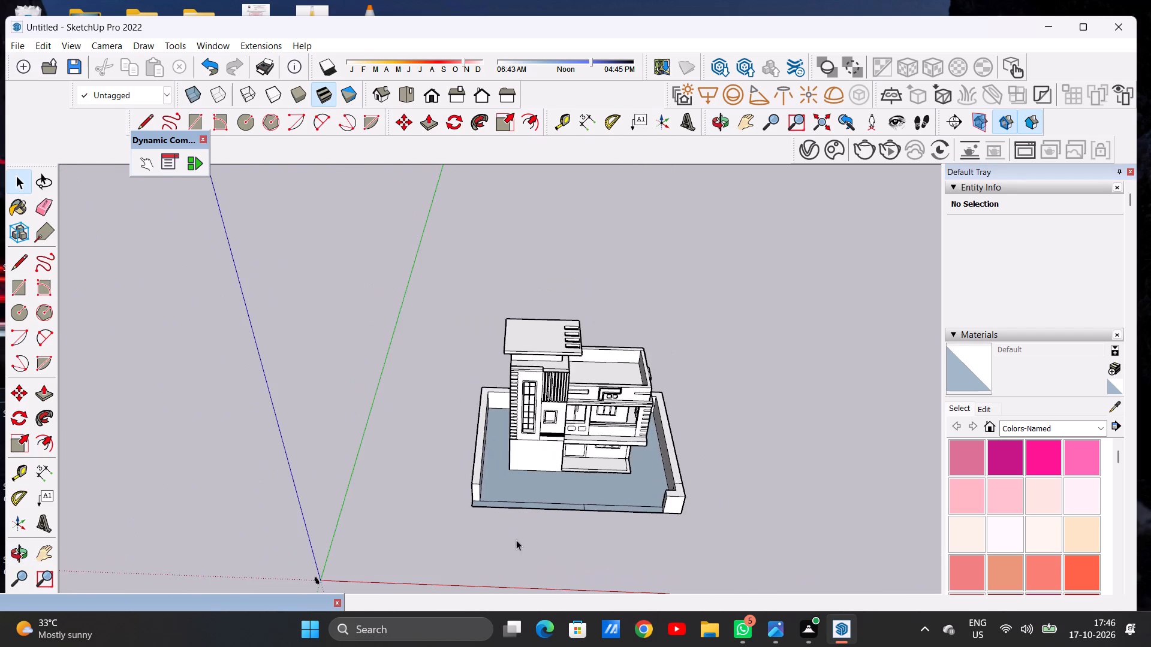
middle_click_drag(508, 540, 675, 482)
scroll(597, 491, "up", 7)
middle_click_drag(670, 482, 536, 546)
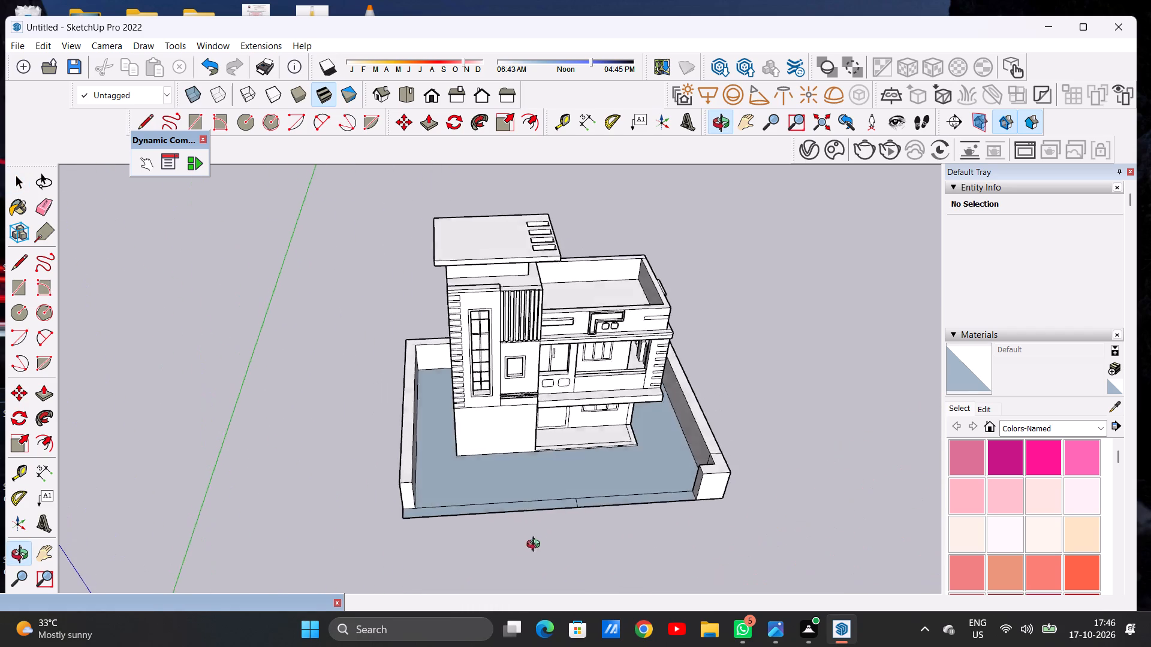
middle_click_drag(536, 546, 530, 550)
scroll(560, 516, "up", 12)
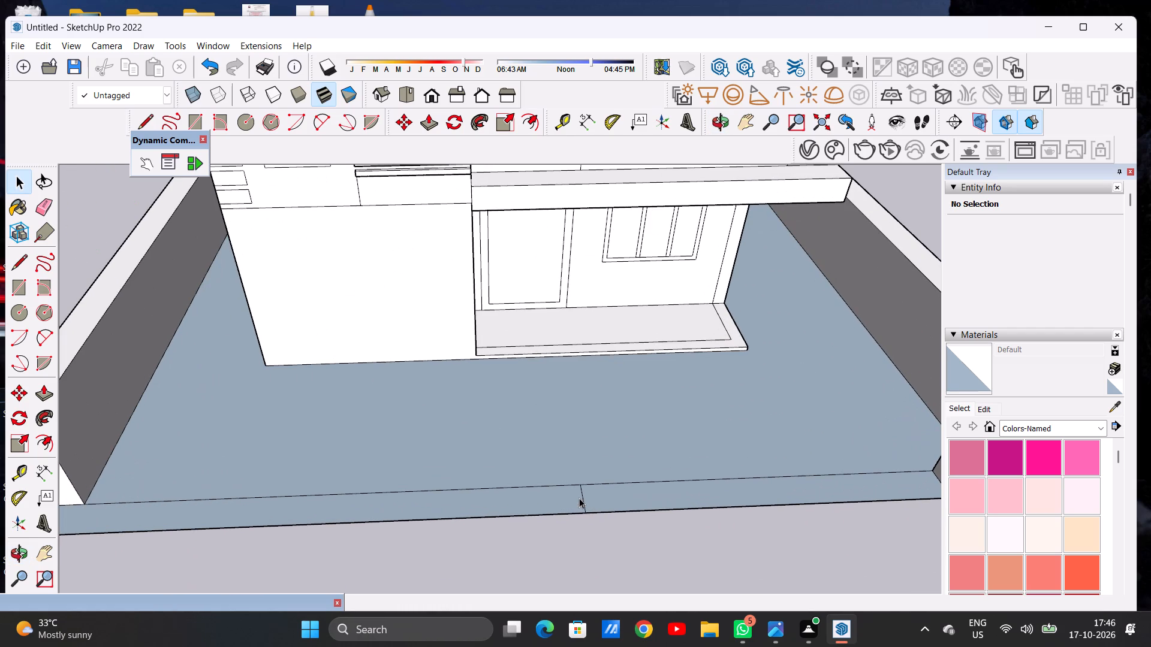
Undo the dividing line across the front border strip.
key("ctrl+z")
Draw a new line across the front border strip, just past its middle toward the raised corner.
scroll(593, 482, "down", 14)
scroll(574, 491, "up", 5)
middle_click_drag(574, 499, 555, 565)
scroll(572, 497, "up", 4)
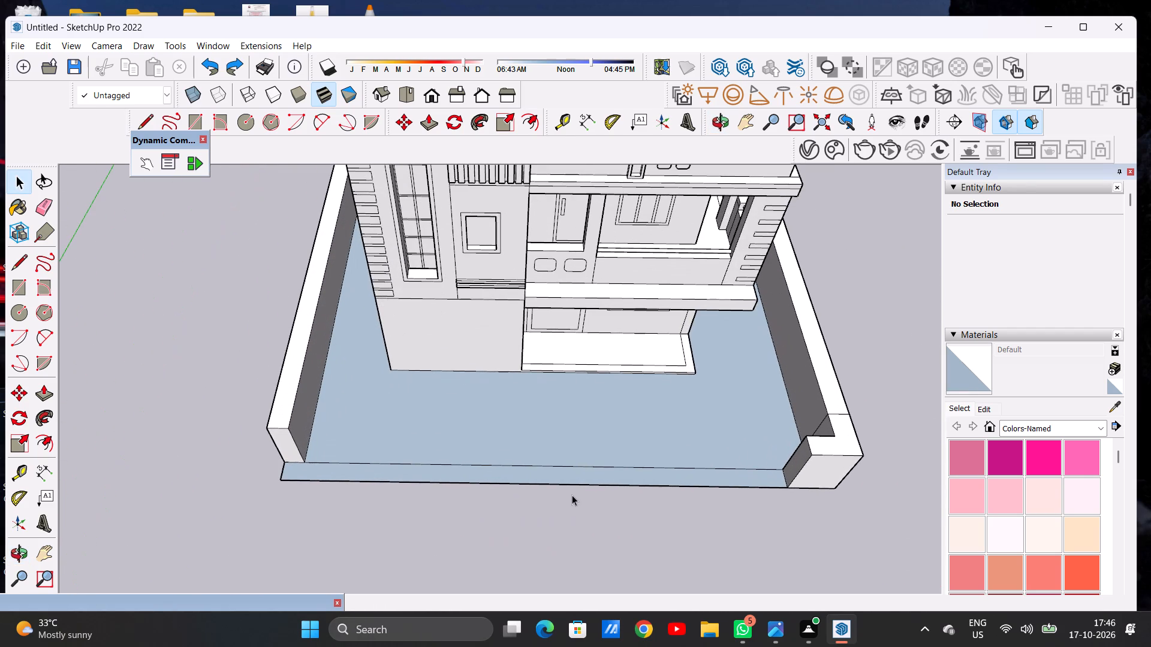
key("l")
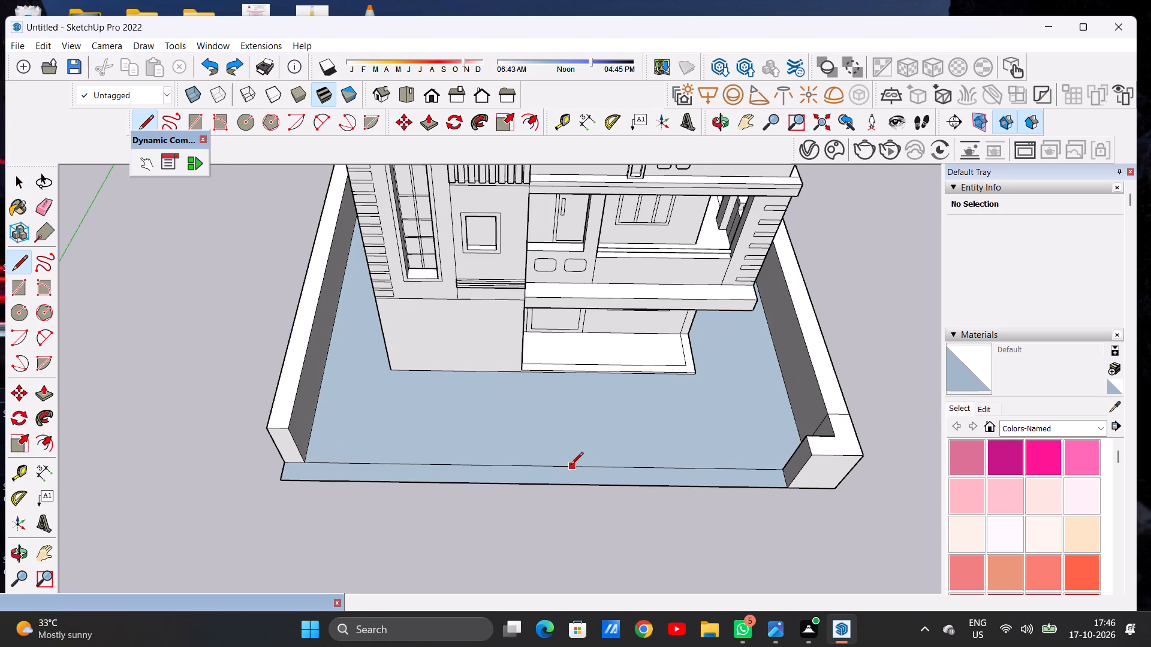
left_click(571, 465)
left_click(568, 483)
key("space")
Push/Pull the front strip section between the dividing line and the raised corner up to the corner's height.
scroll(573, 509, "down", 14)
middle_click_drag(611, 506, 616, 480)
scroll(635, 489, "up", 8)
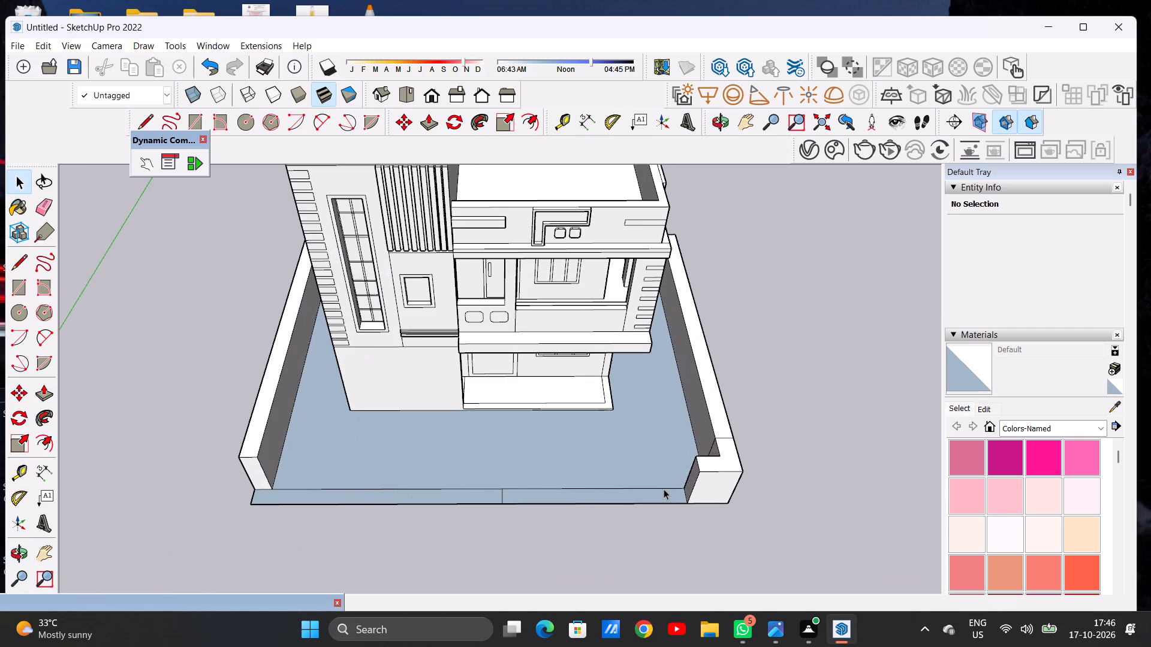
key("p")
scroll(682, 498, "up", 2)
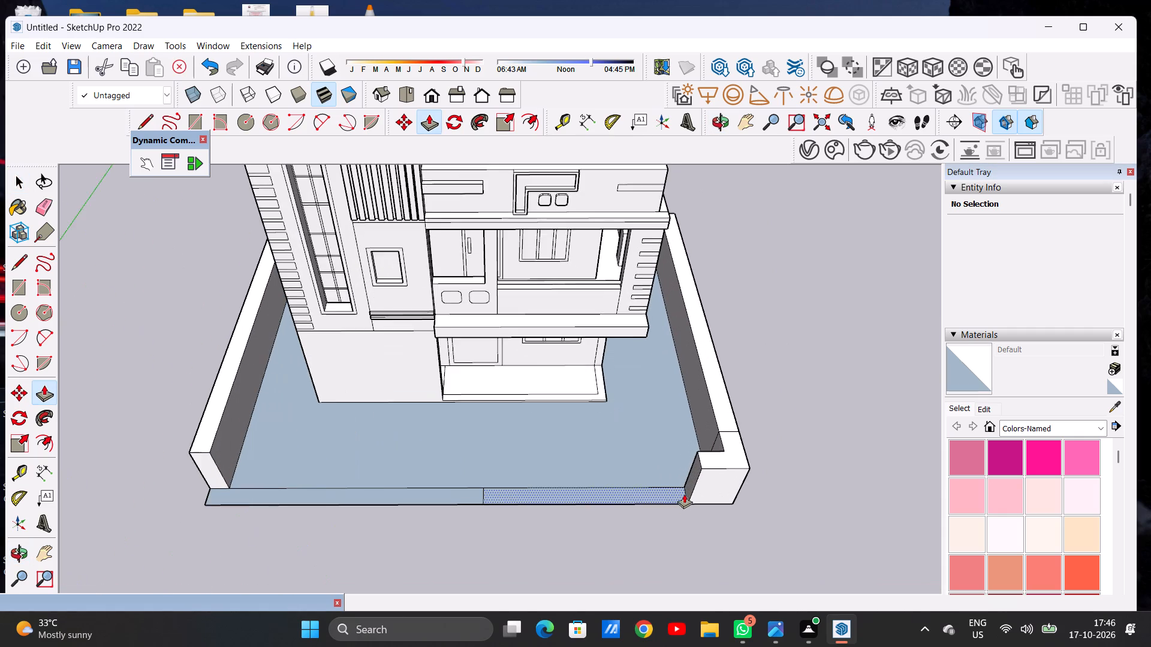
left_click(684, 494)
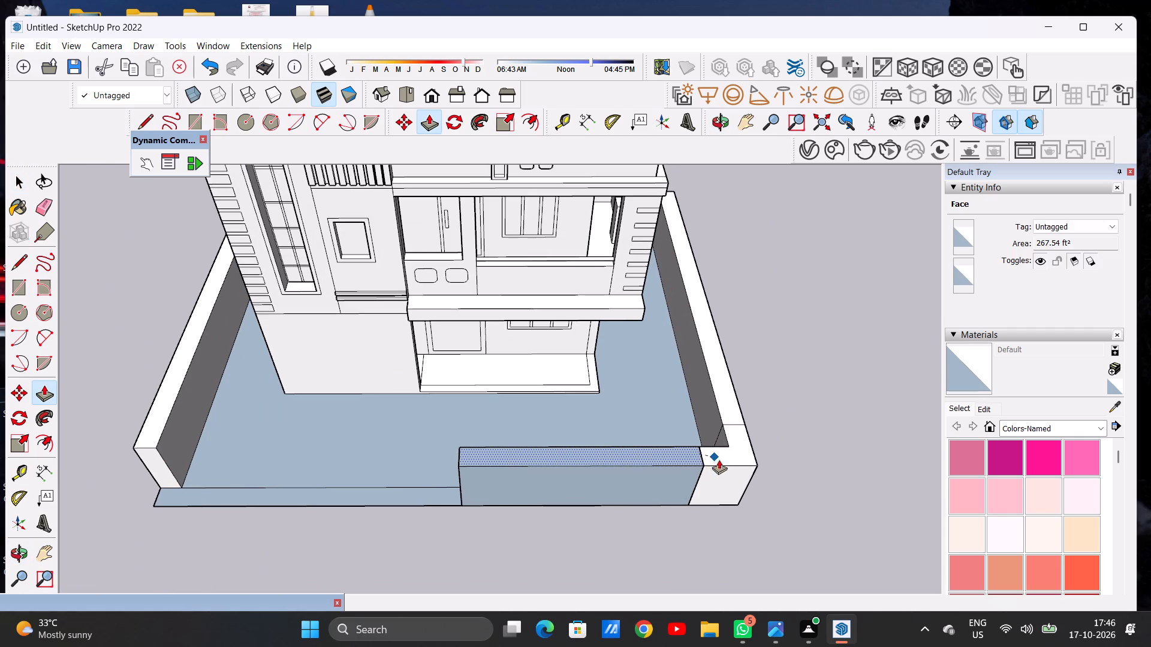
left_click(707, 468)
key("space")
Examine the front wall section's length and height against the house and the remaining opening.
scroll(667, 500, "down", 13)
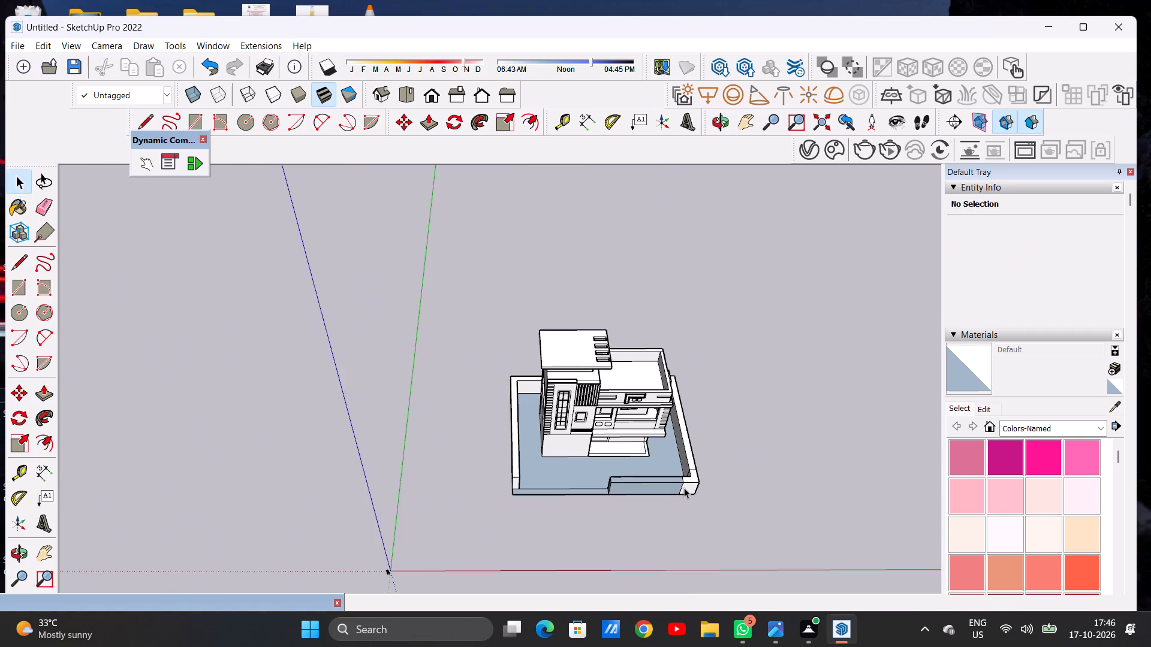
middle_click_drag(660, 476, 658, 348)
scroll(658, 348, "up", 1)
scroll(661, 467, "down", 1)
scroll(661, 470, "up", 3)
scroll(662, 479, "down", 1)
scroll(662, 480, "up", 1)
scroll(677, 542, "up", 1)
middle_click_drag(673, 527, 654, 456)
scroll(669, 494, "up", 5)
scroll(602, 492, "down", 3)
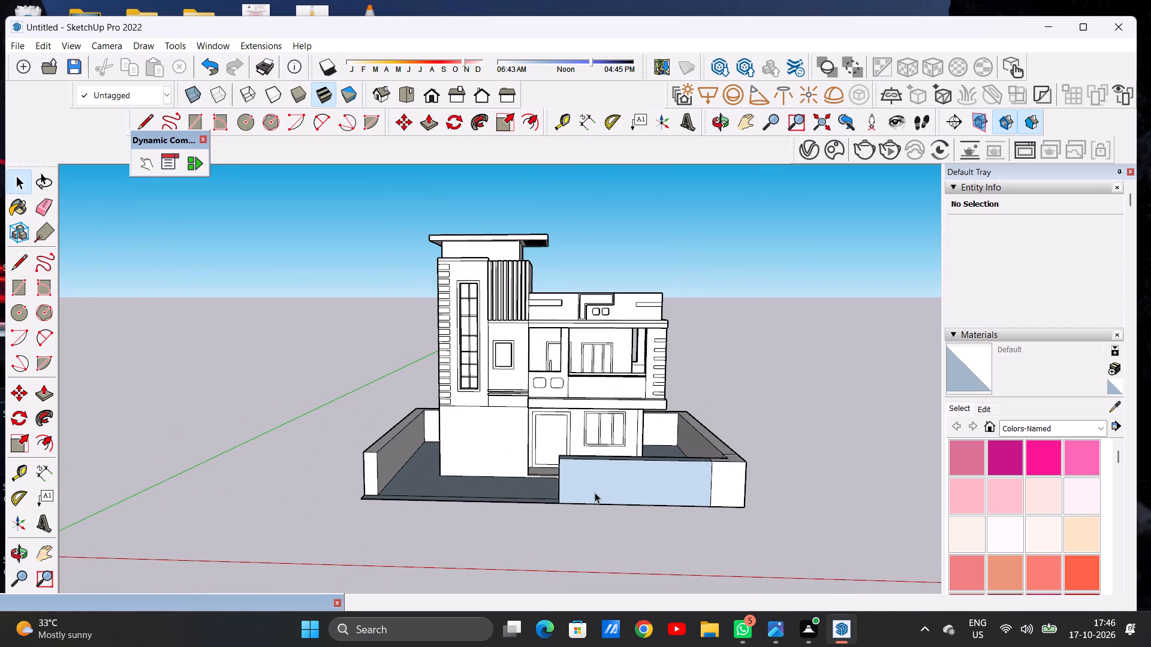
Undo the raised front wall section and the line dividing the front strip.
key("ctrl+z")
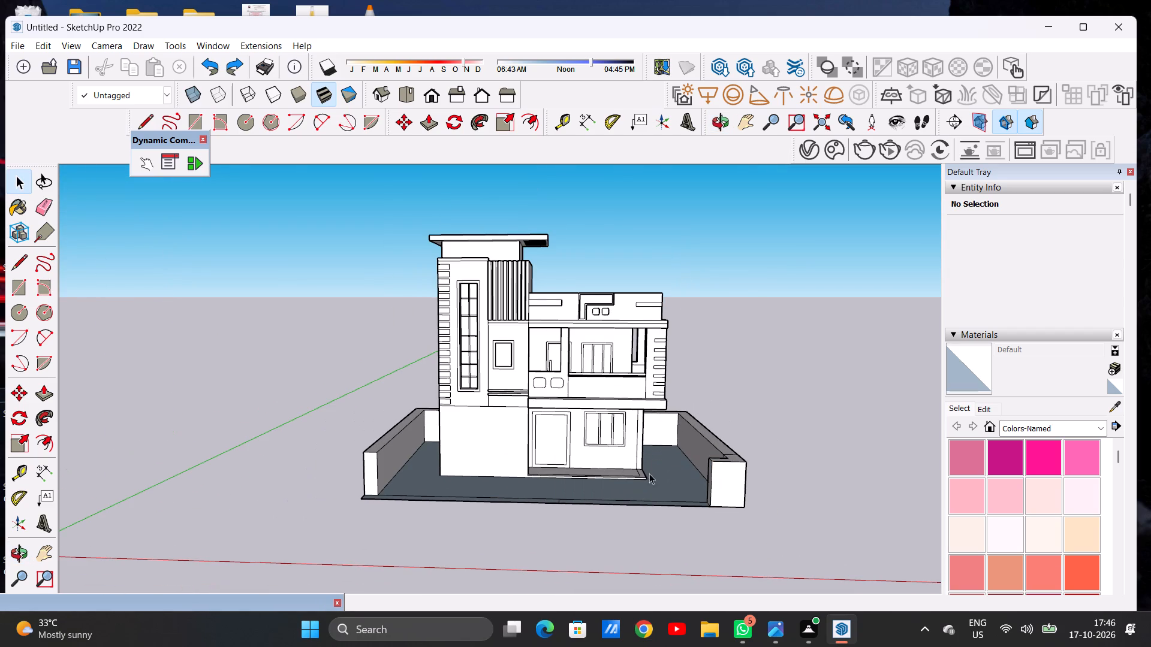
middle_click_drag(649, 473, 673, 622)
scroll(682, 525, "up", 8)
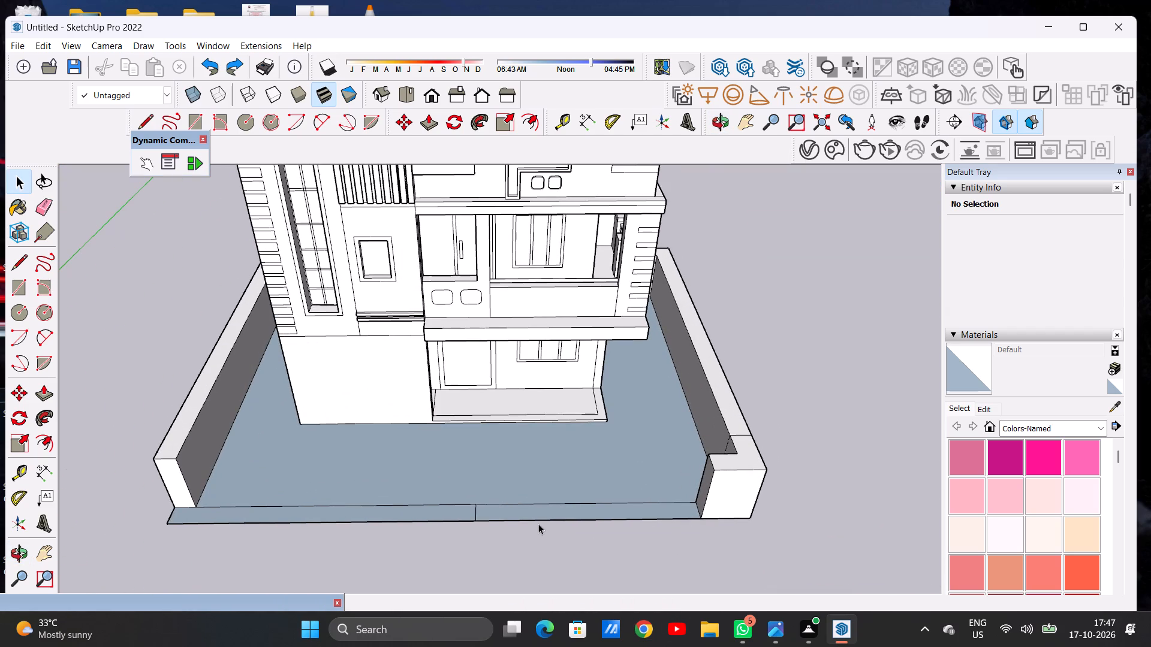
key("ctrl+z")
Draw a line across the front border strip about a third of its length from the raised corner.
key("l")
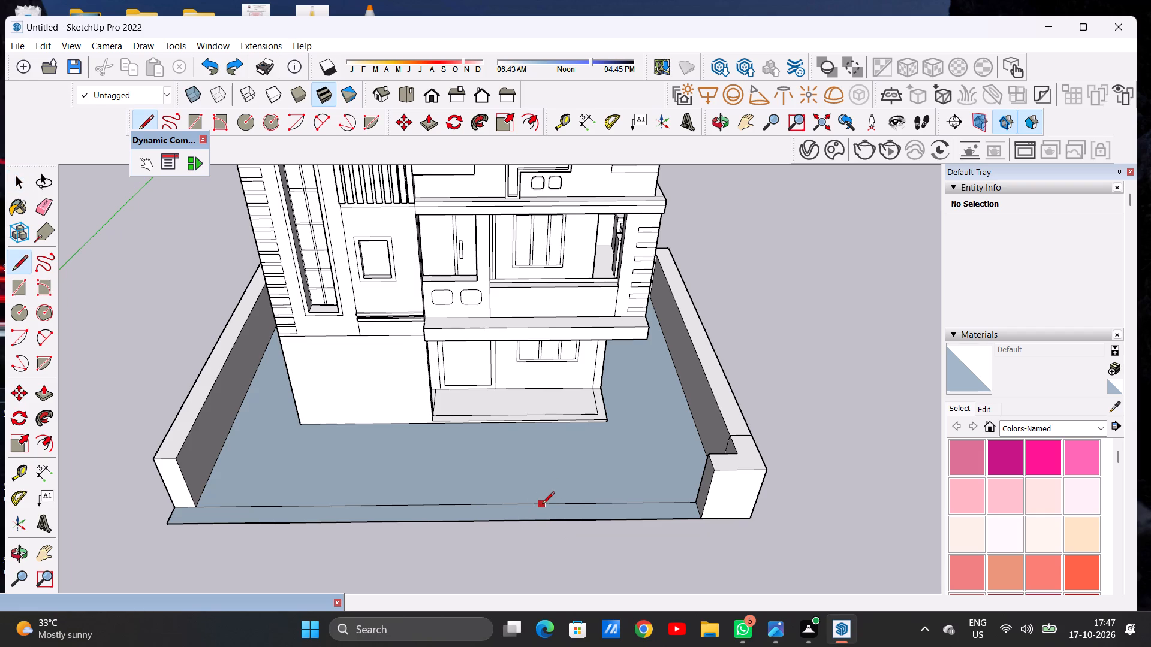
left_click(542, 505)
left_click(543, 522)
key("space")
Push/Pull the strip section between the line and the raised corner up to the corner's height, forming a shorter front wall.
key("p")
left_click(595, 506)
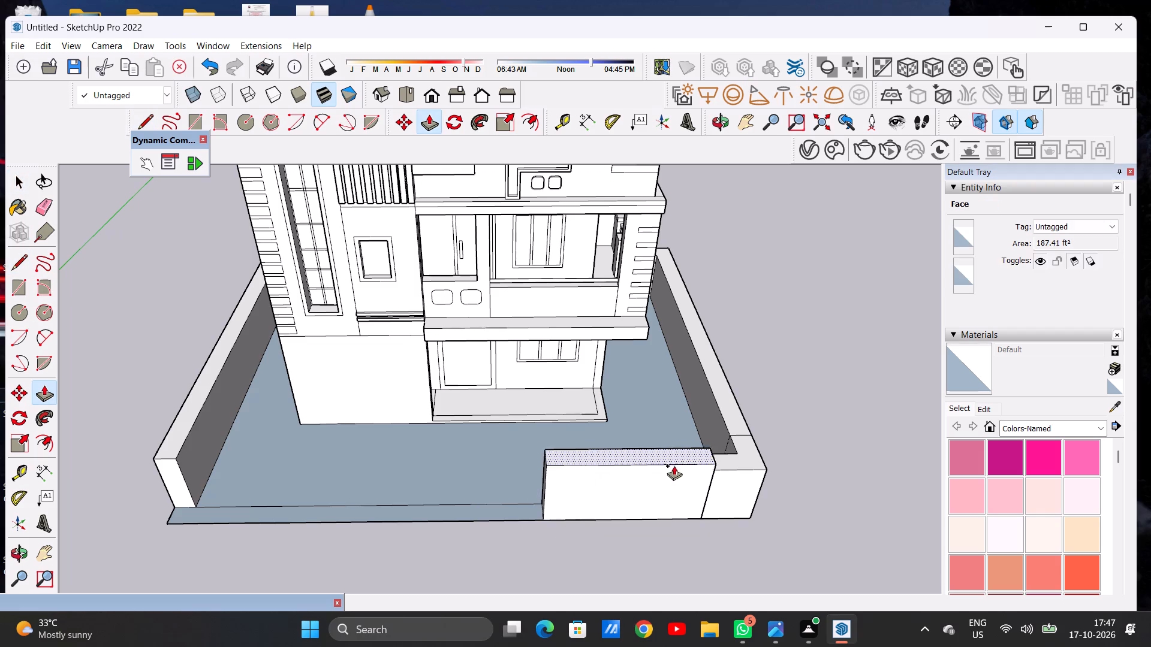
left_click(716, 468)
key("space")
Examine the shorter front wall, the remaining opening and the tower-side front corner from several angles.
scroll(635, 467, "down", 7)
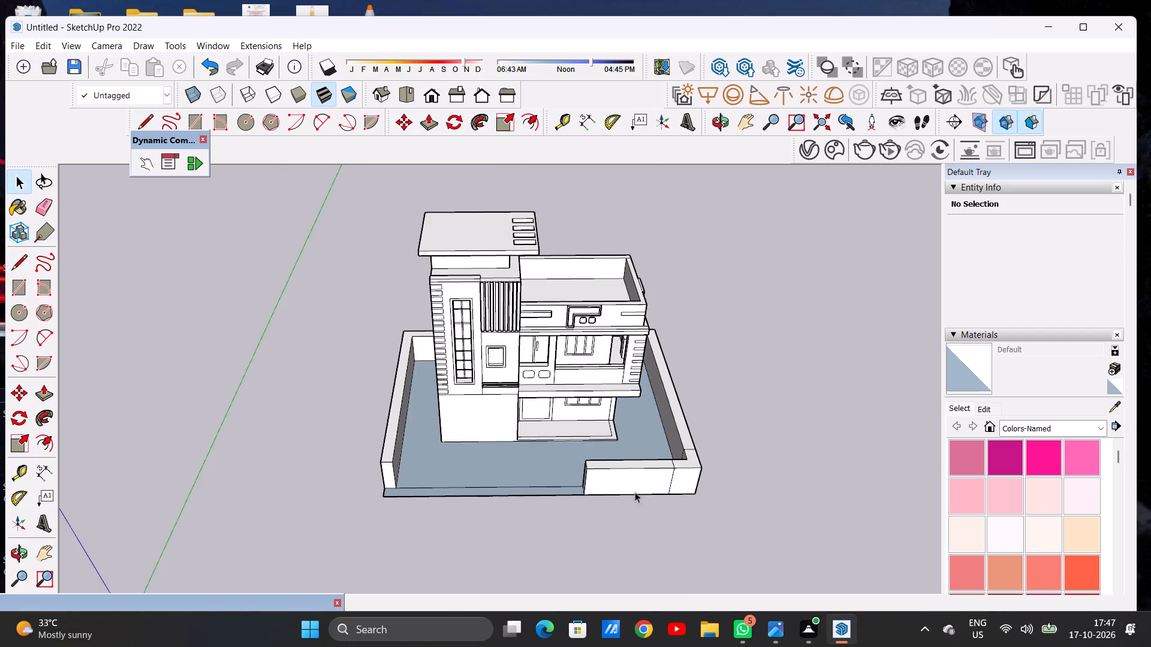
middle_click_drag(636, 498, 618, 390)
scroll(648, 476, "up", 7)
middle_click_drag(629, 494, 623, 455)
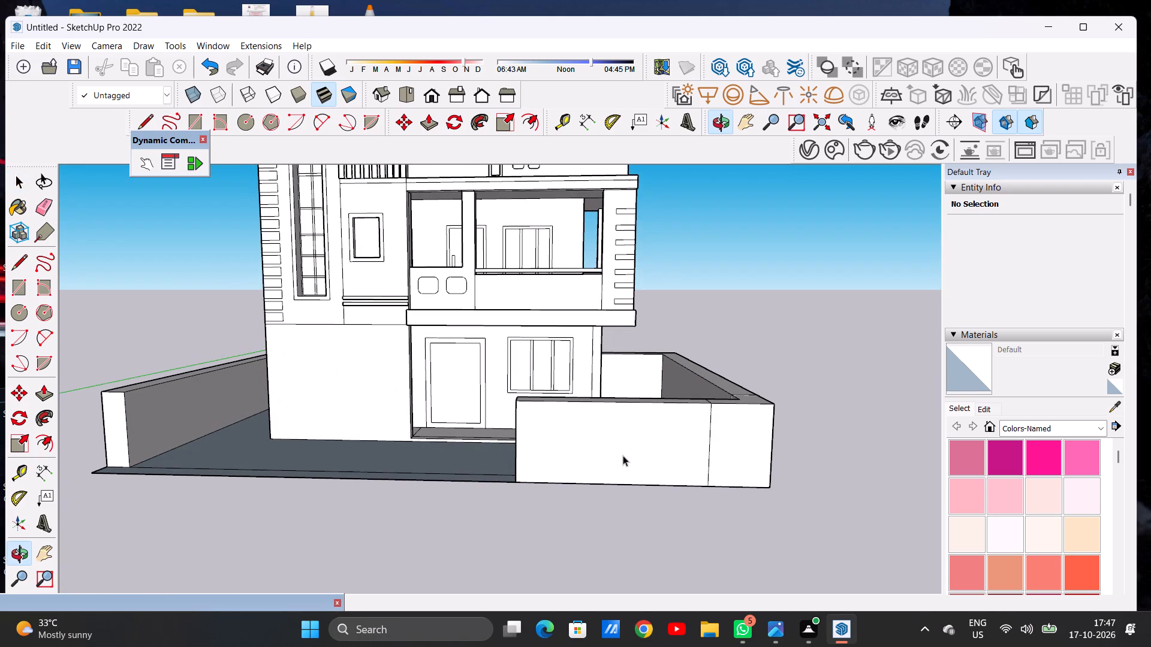
scroll(634, 462, "down", 2)
scroll(645, 474, "up", 1)
scroll(646, 474, "down", 5)
middle_click_drag(598, 459, 640, 526)
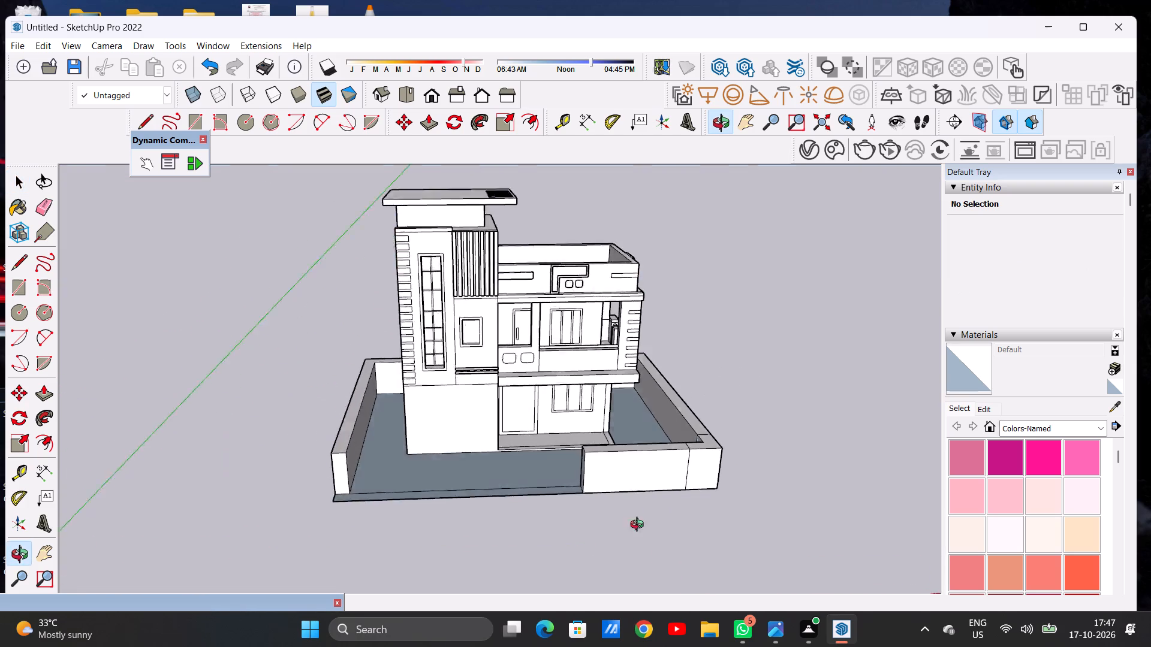
middle_click_drag(640, 526, 675, 573)
scroll(622, 489, "down", 6)
middle_click_drag(605, 492, 611, 554)
scroll(481, 503, "up", 6)
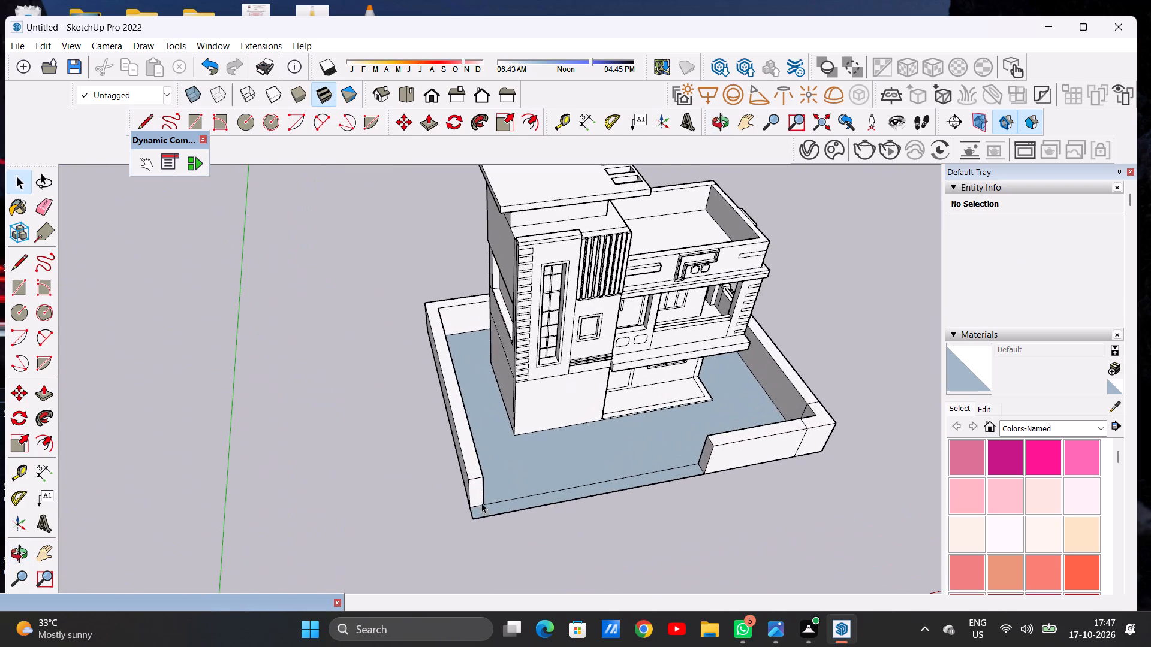
middle_click_drag(503, 527, 509, 503)
scroll(507, 495, "up", 1)
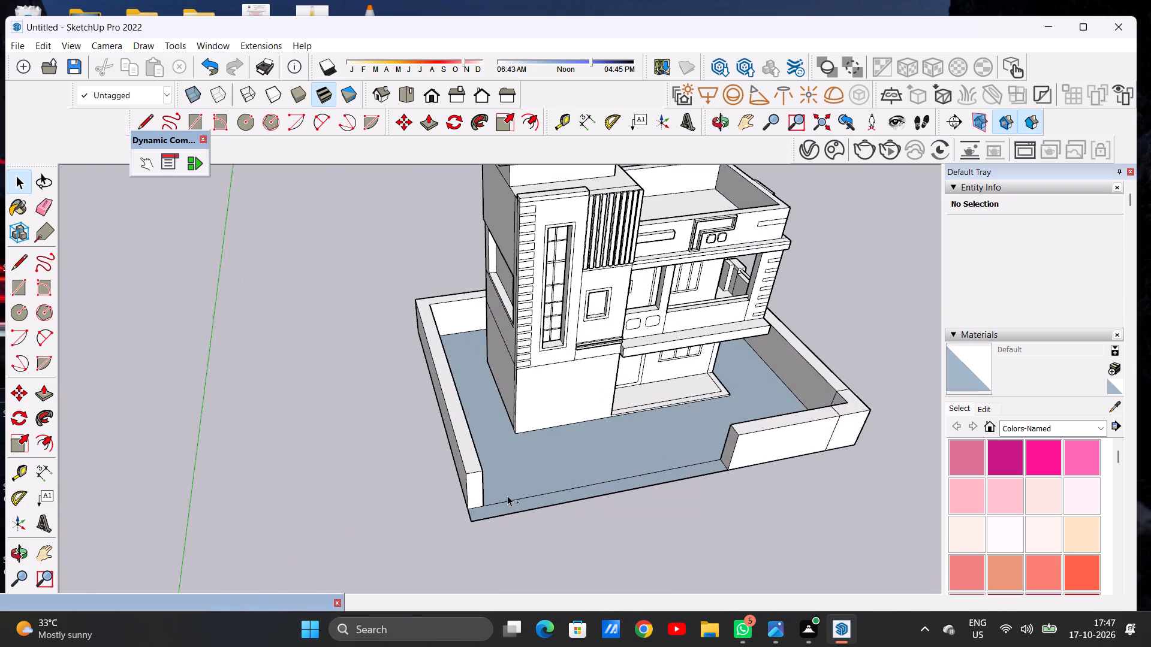
Undo the raised shorter front wall section.
key("ctrl+z")
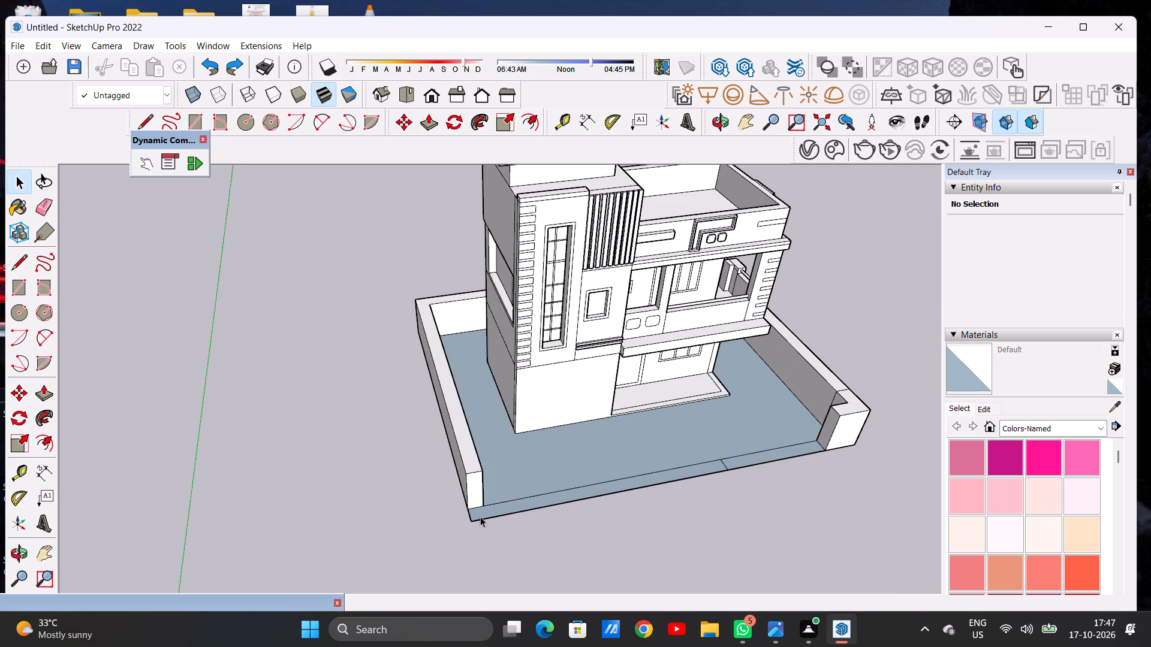
Draw a line across the front border strip near the middle of its length.
scroll(470, 513, "down", 6)
middle_click_drag(592, 506, 531, 525)
scroll(551, 513, "up", 9)
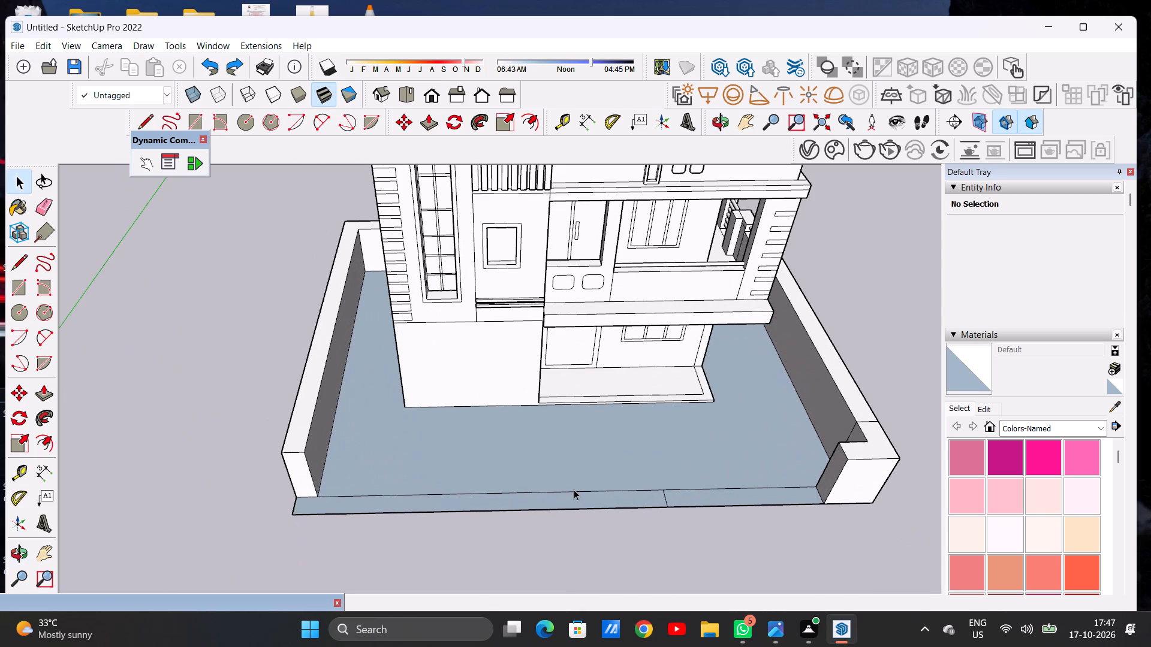
key("l")
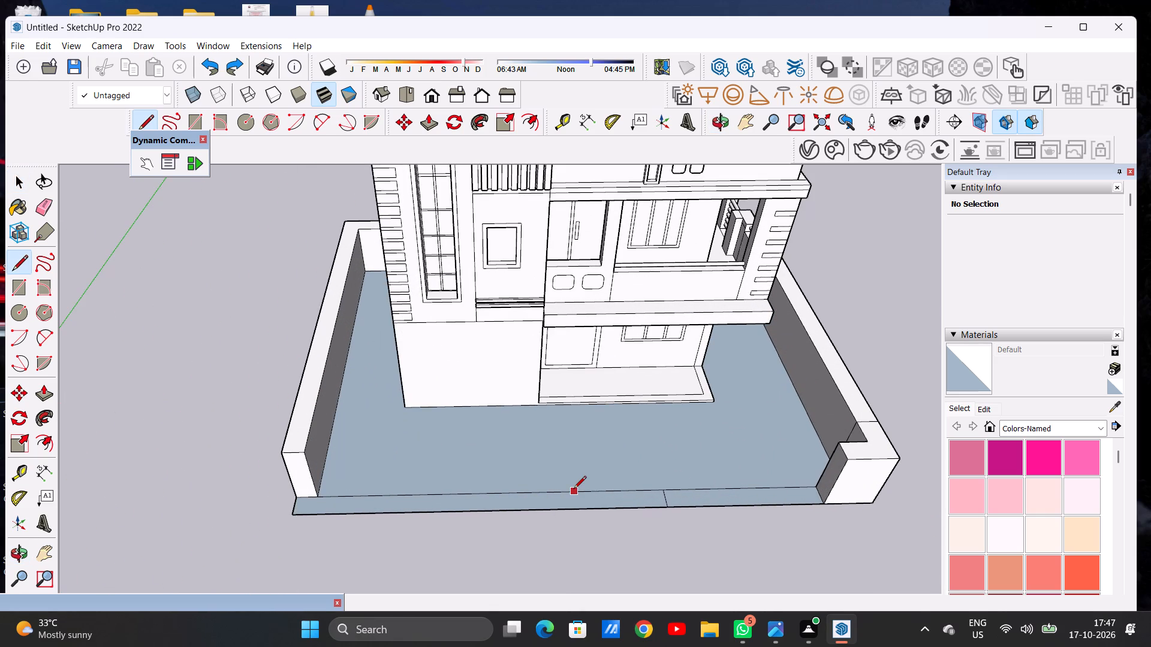
left_click(574, 489)
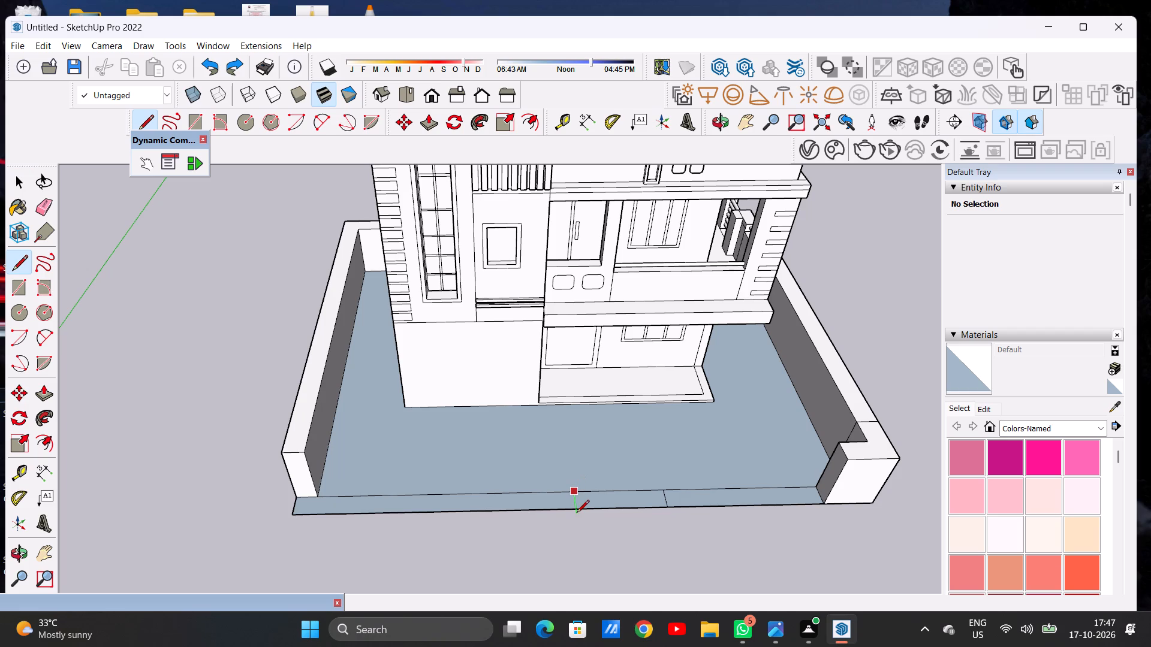
left_click(577, 509)
Draw a second line across the front strip, a short distance from the mid-strip line towards the tower-side corner.
scroll(580, 499, "down", 7)
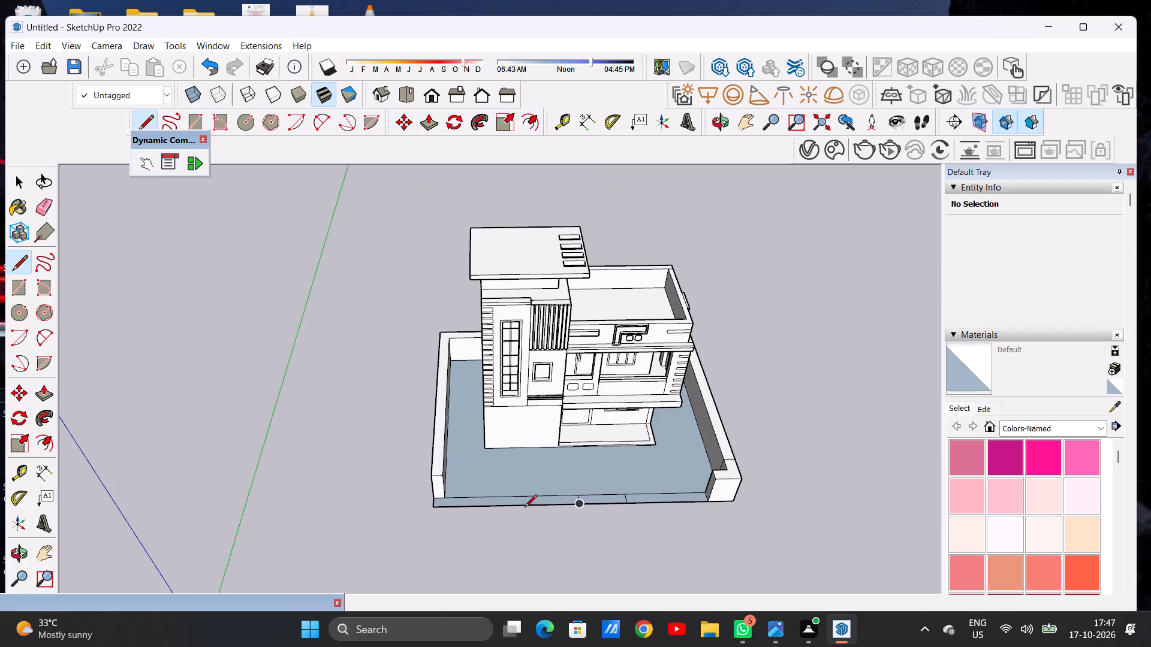
scroll(528, 499, "up", 5)
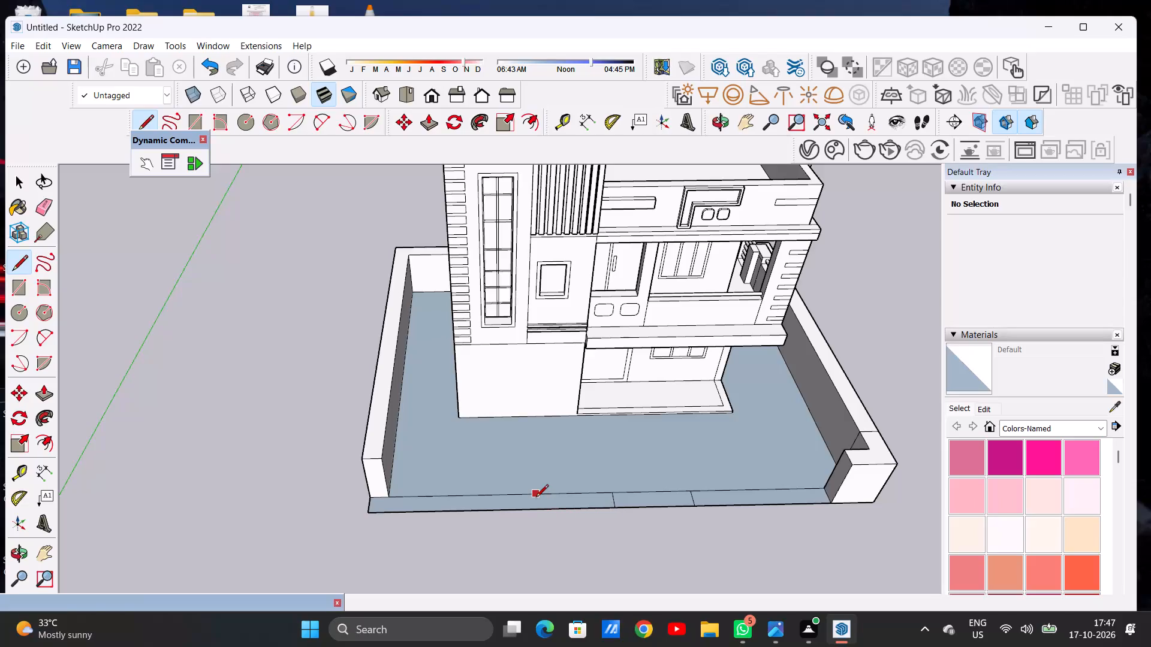
left_click(583, 495)
left_click(583, 508)
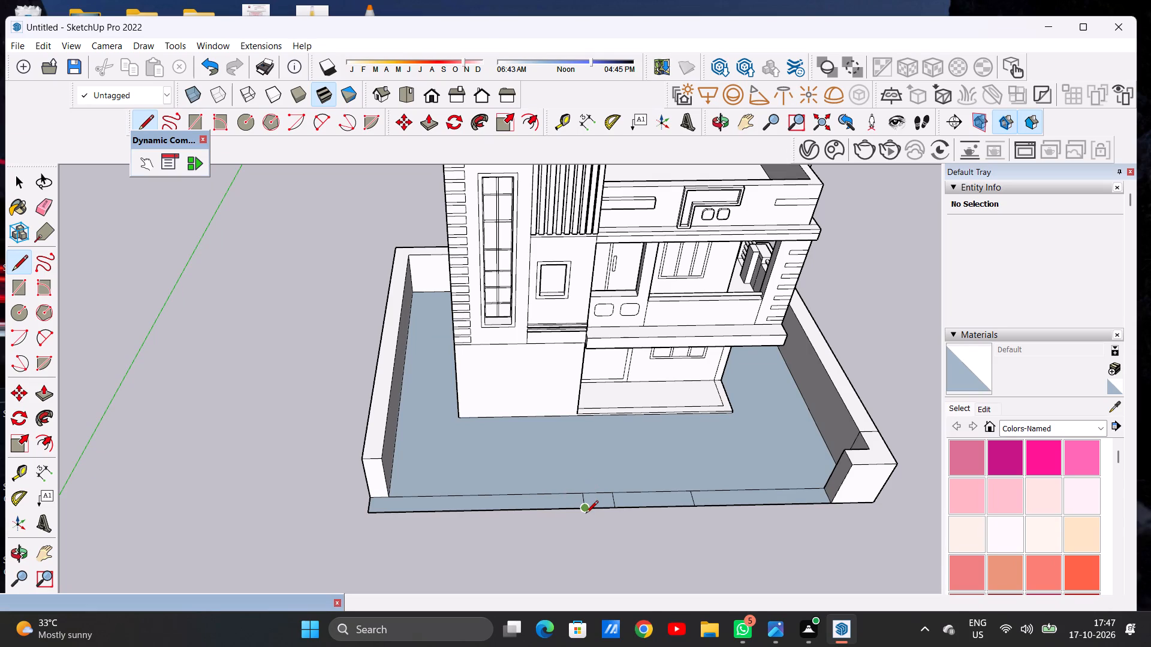
key("space")
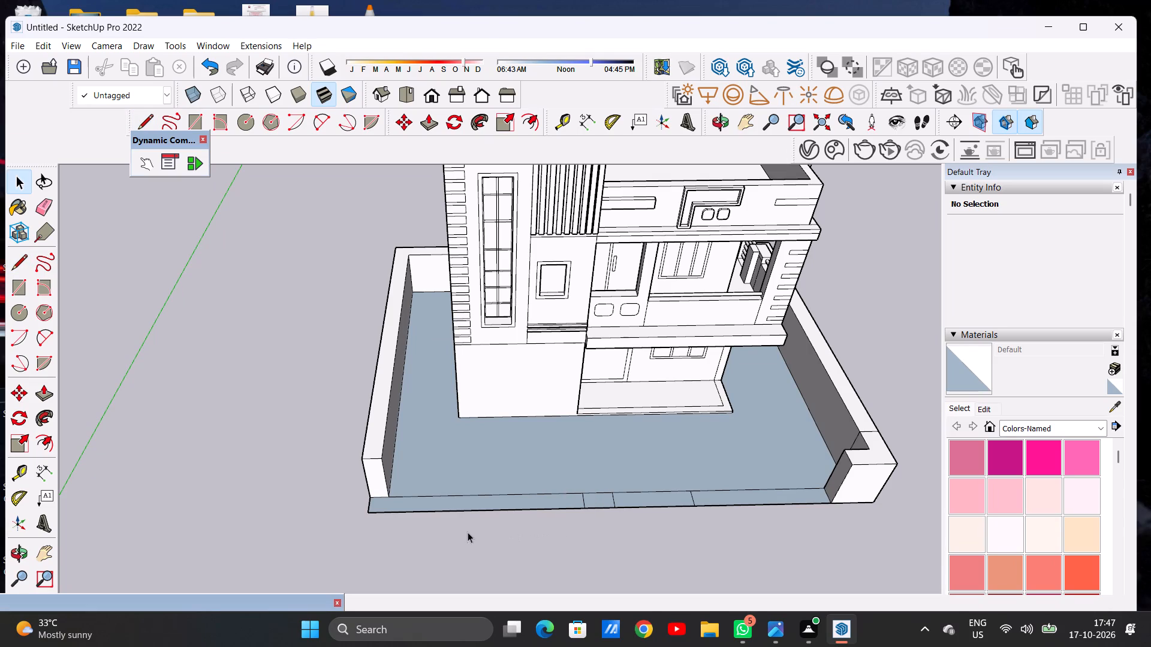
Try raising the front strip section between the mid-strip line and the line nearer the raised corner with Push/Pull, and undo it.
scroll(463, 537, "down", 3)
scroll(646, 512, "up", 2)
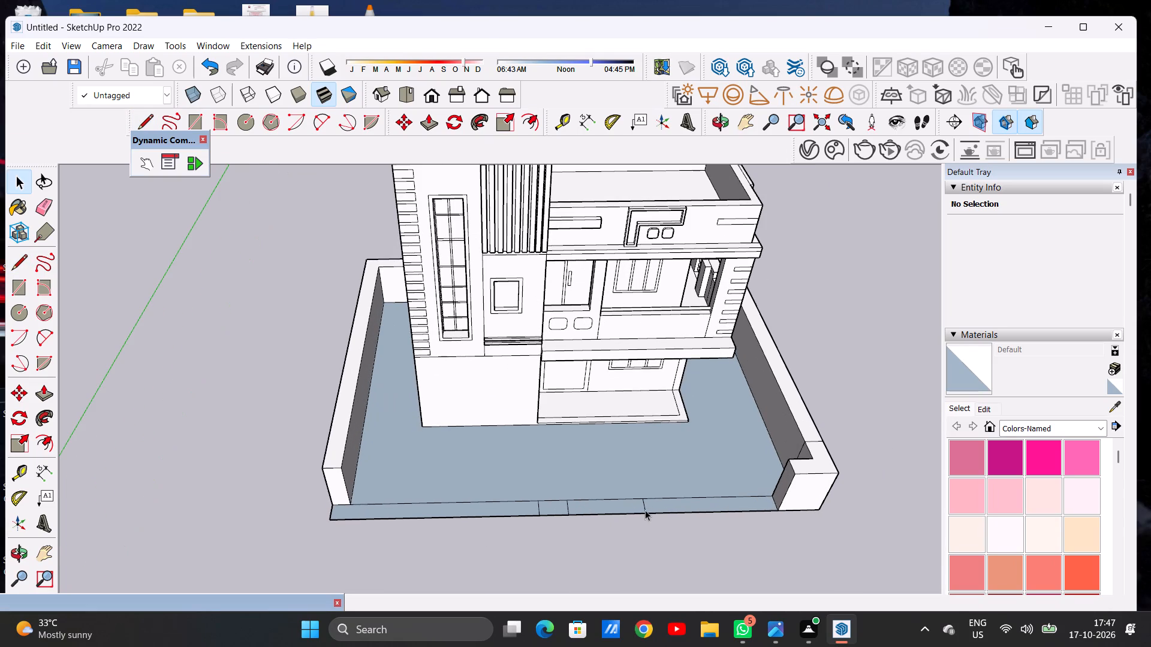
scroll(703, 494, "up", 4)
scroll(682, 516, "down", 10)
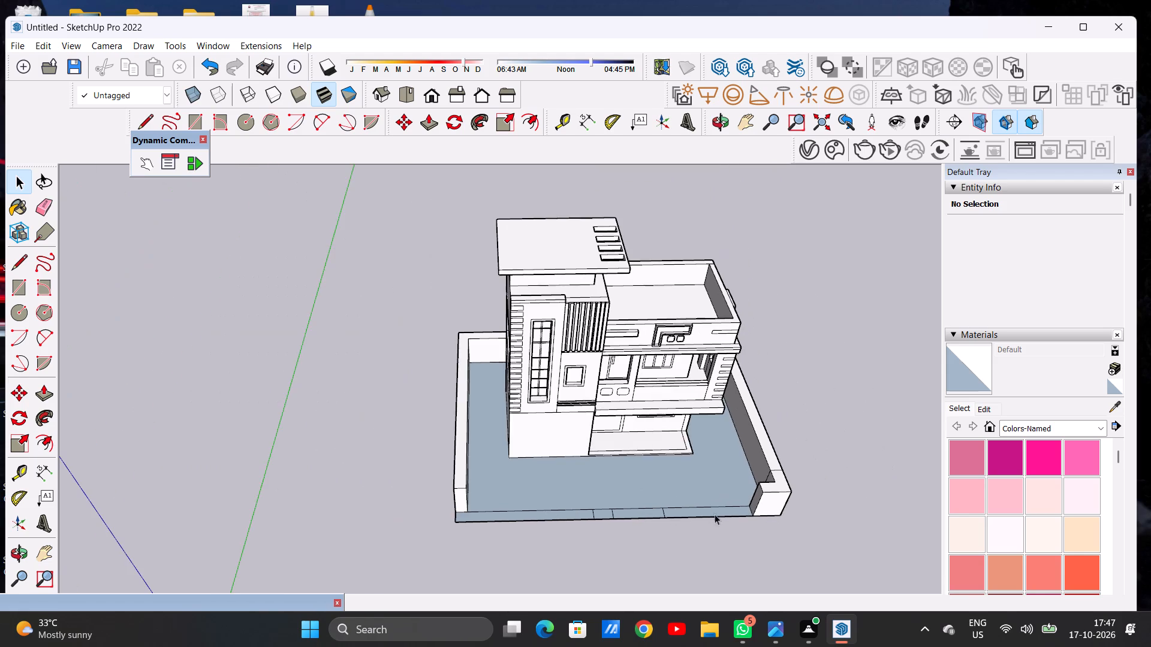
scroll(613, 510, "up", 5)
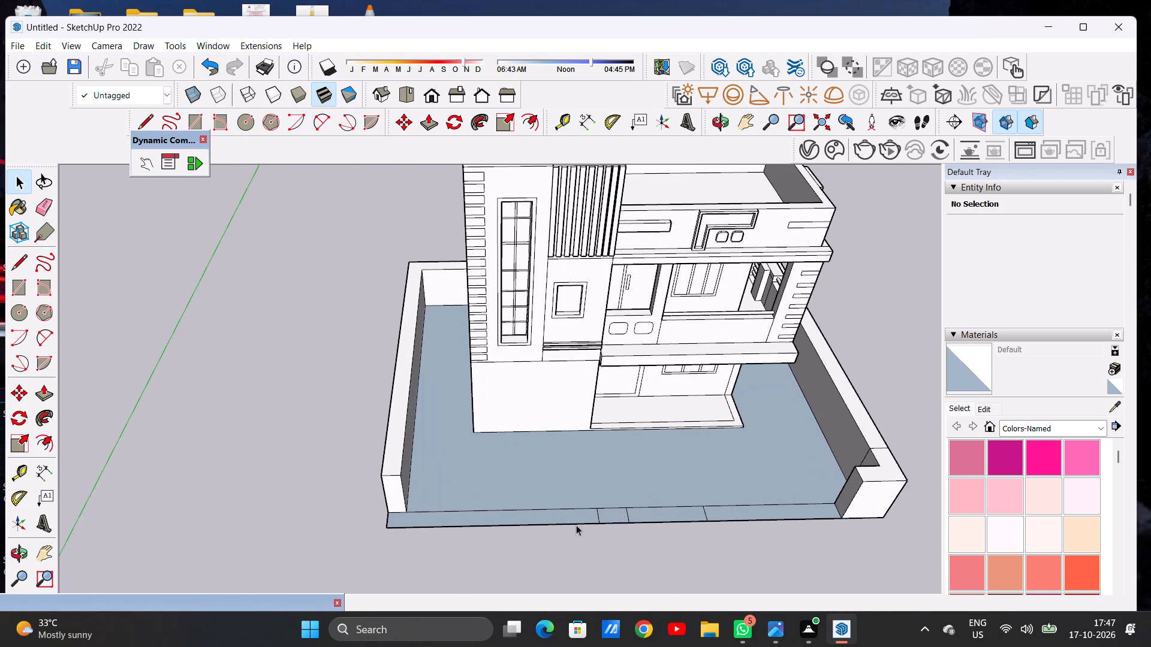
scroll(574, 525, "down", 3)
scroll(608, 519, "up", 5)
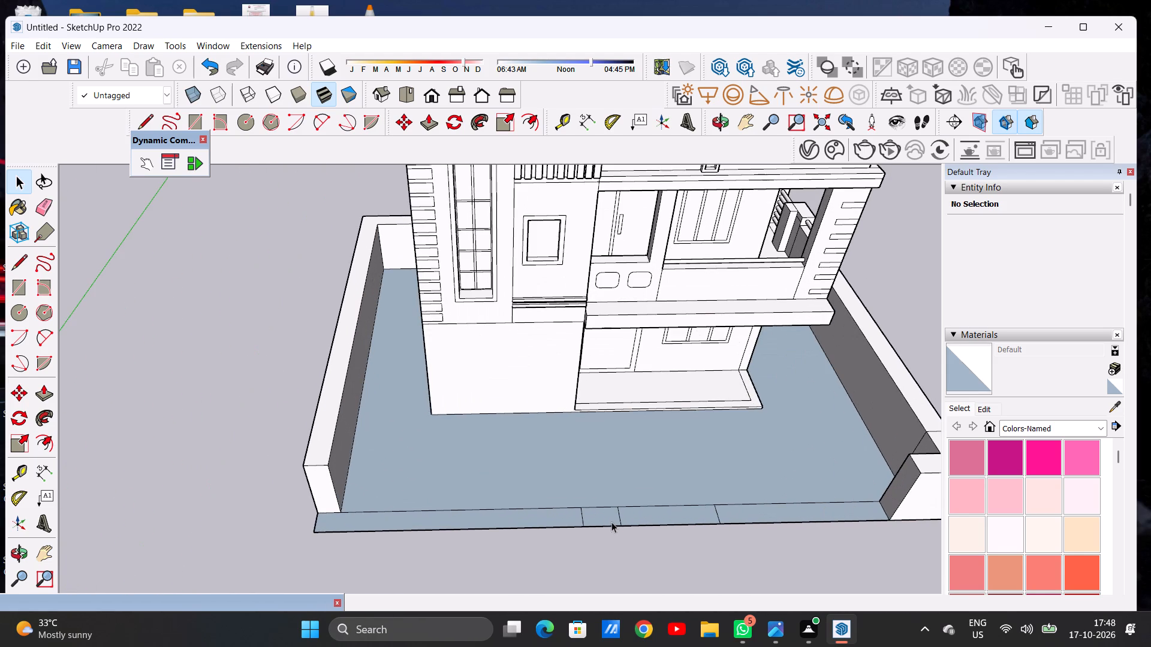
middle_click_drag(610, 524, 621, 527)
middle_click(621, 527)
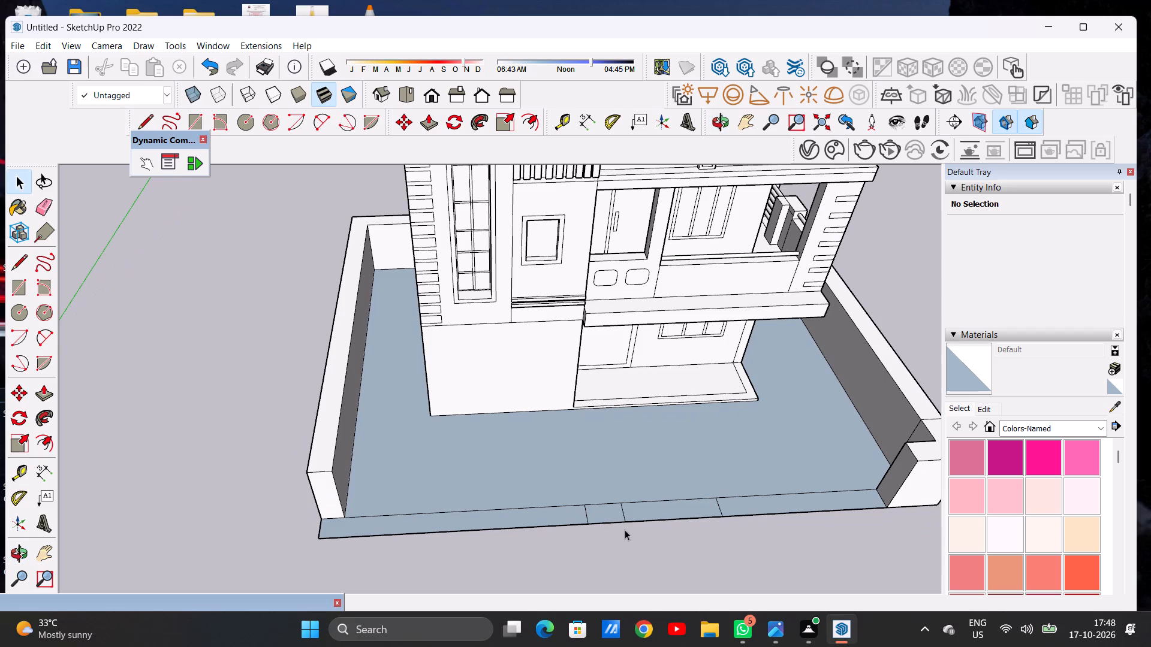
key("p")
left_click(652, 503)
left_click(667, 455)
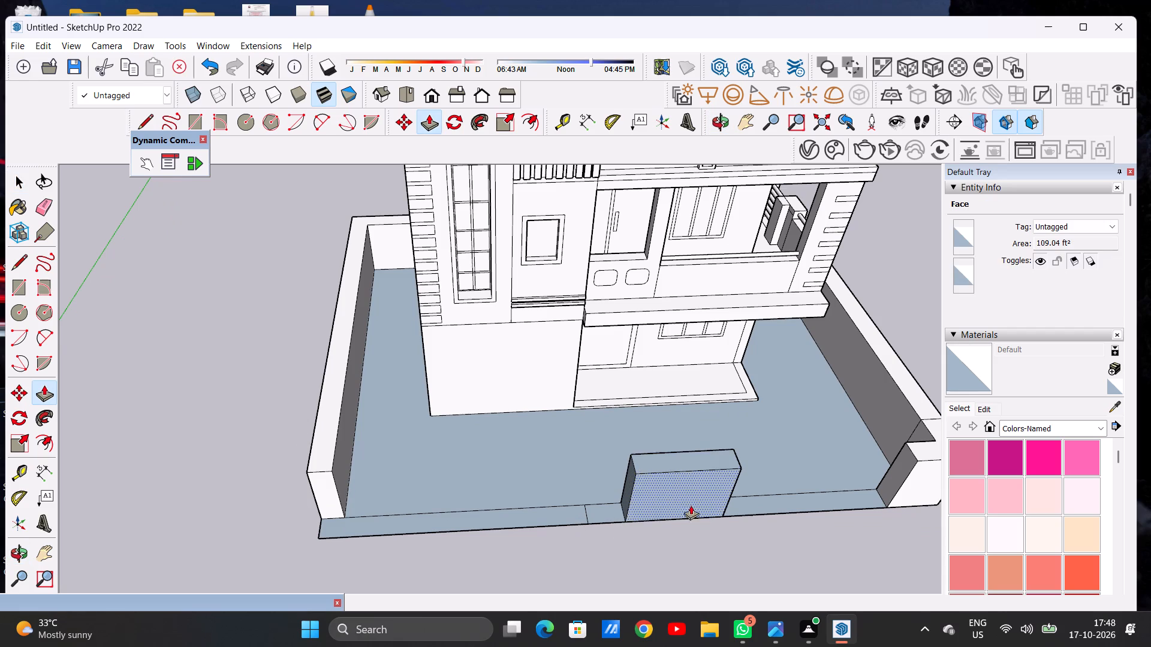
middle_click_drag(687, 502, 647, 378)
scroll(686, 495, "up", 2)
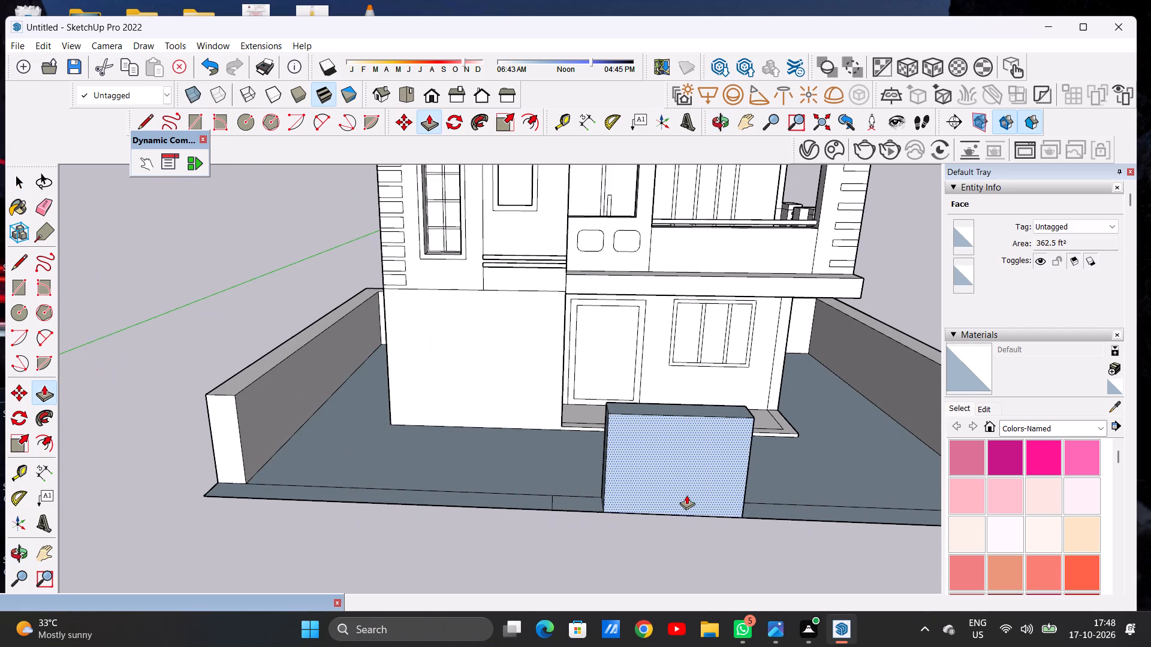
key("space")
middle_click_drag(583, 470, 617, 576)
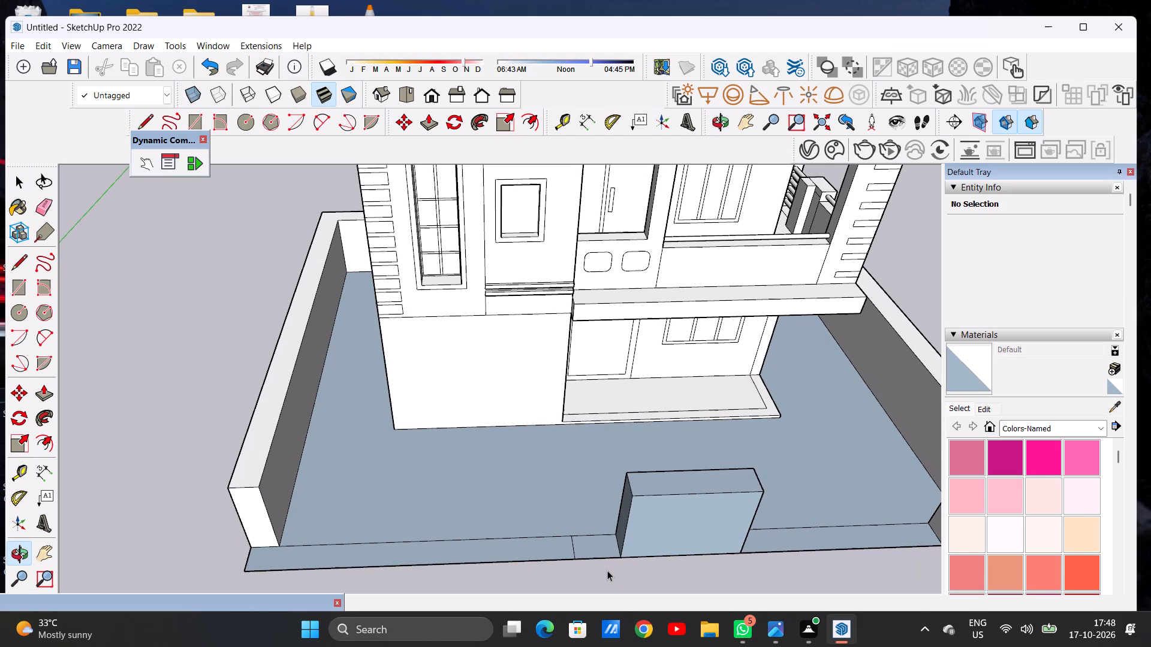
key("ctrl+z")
Move the tower-side line of the narrow strip section along the strip towards the mid-strip line, making the section narrower.
scroll(532, 556, "down", 3)
scroll(591, 552, "up", 3)
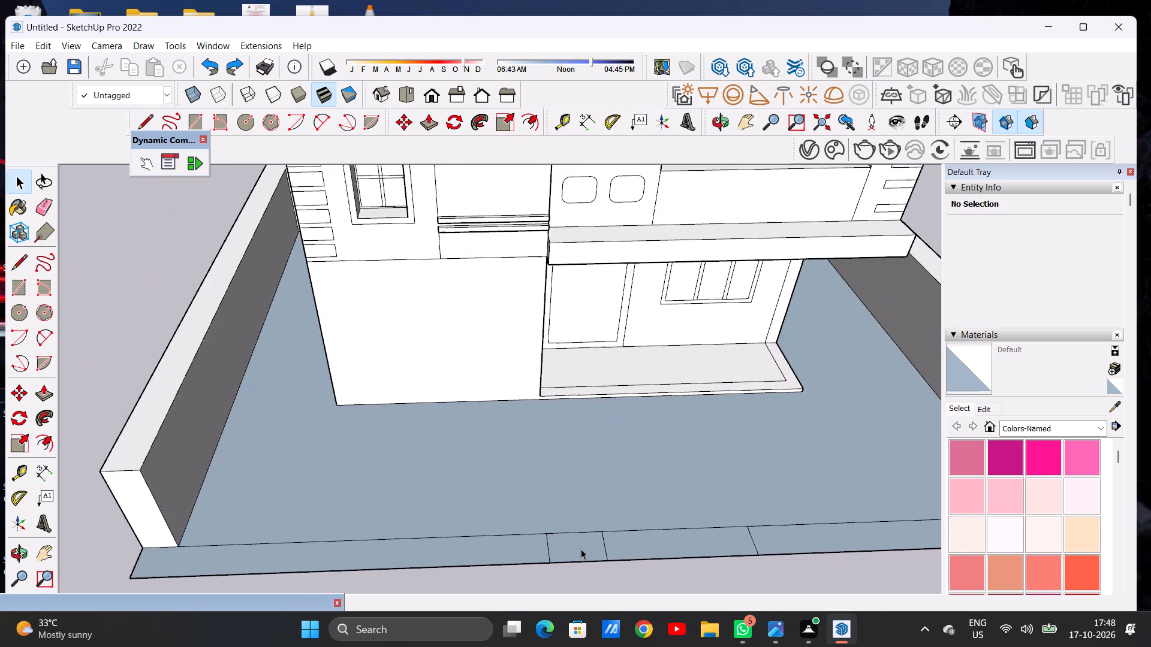
scroll(581, 549, "up", 7)
left_click(544, 554)
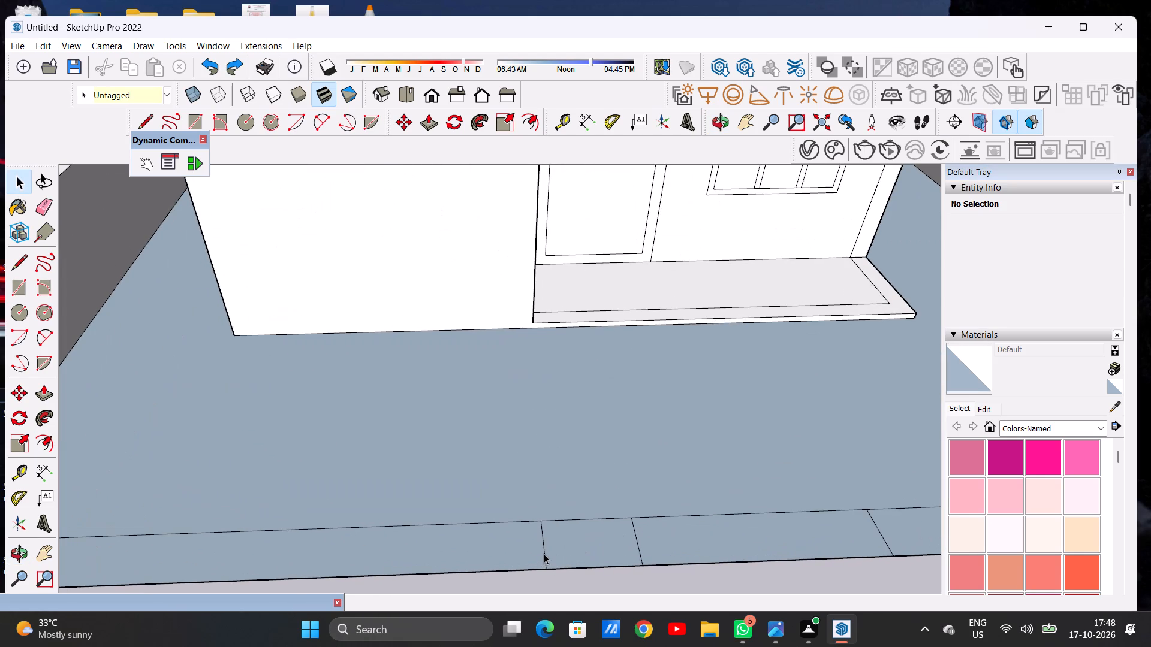
key("m")
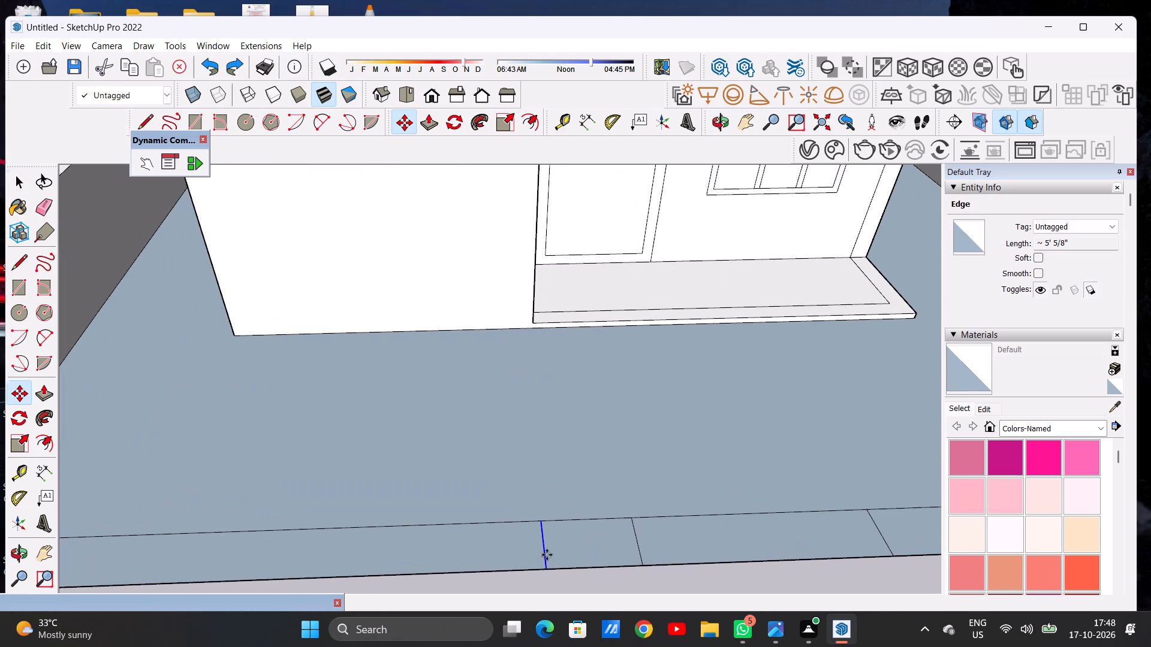
left_click(548, 570)
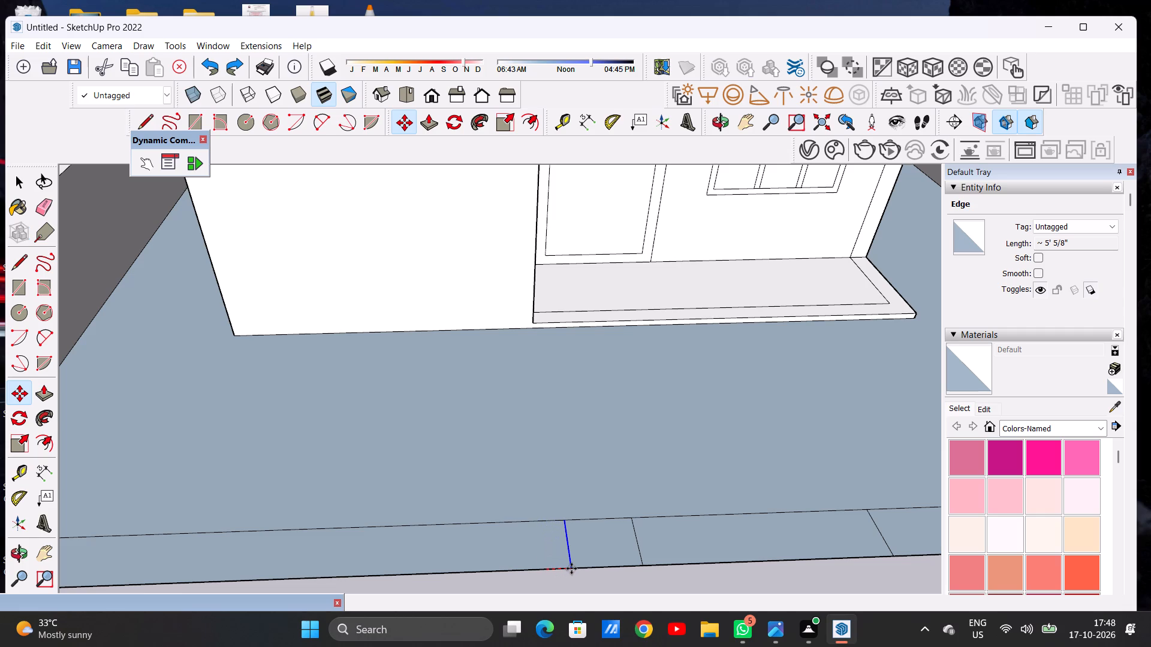
left_click(571, 569)
key("space")
scroll(538, 485, "down", 7)
scroll(535, 488, "up", 1)
scroll(534, 488, "down", 1)
scroll(532, 487, "up", 1)
scroll(538, 483, "down", 7)
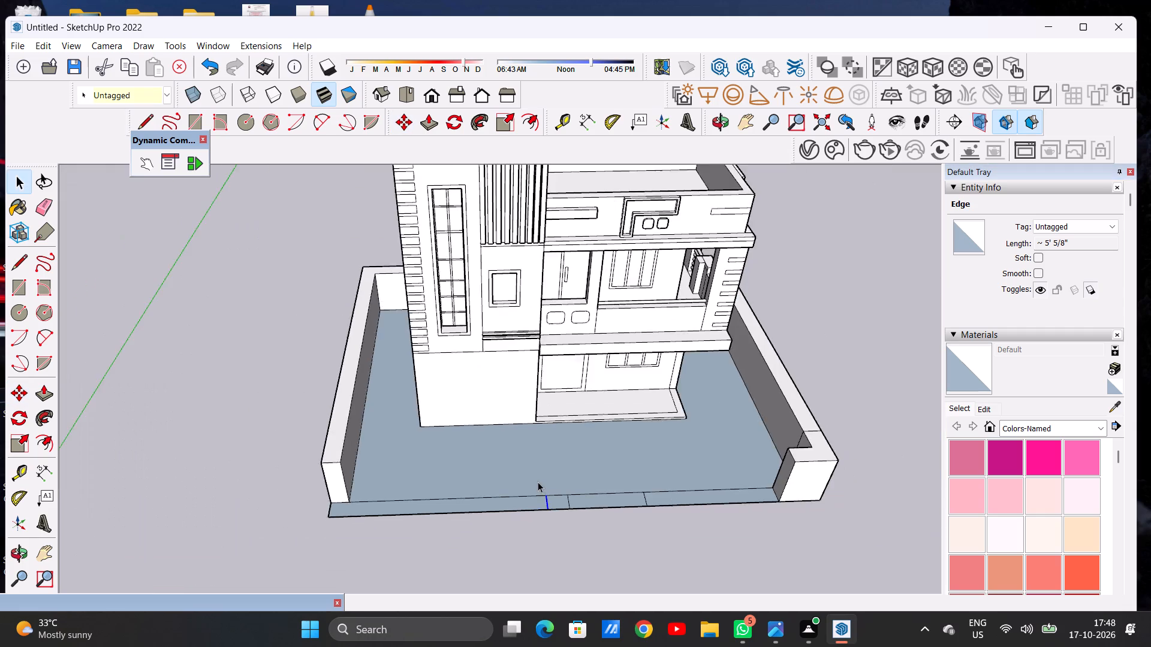
scroll(538, 482, "down", 3)
left_click(823, 380)
Copy the narrow section with its edges along the front strip towards the tower-side corner, leaving a gap between the two sections.
scroll(552, 505, "up", 5)
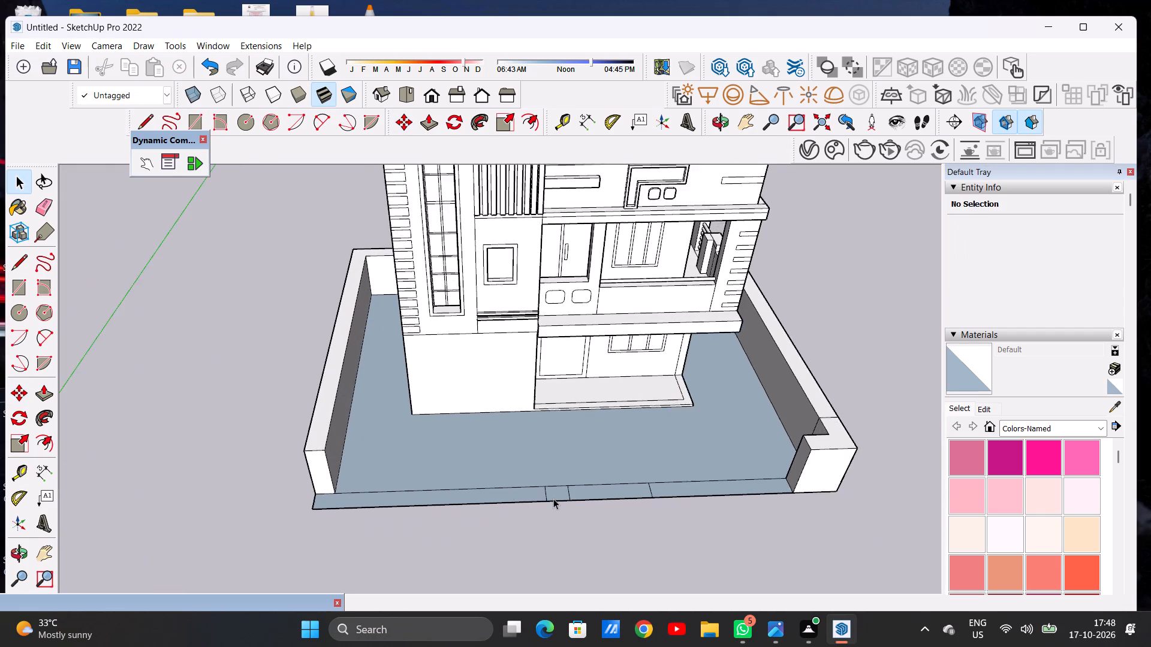
scroll(553, 498, "up", 2)
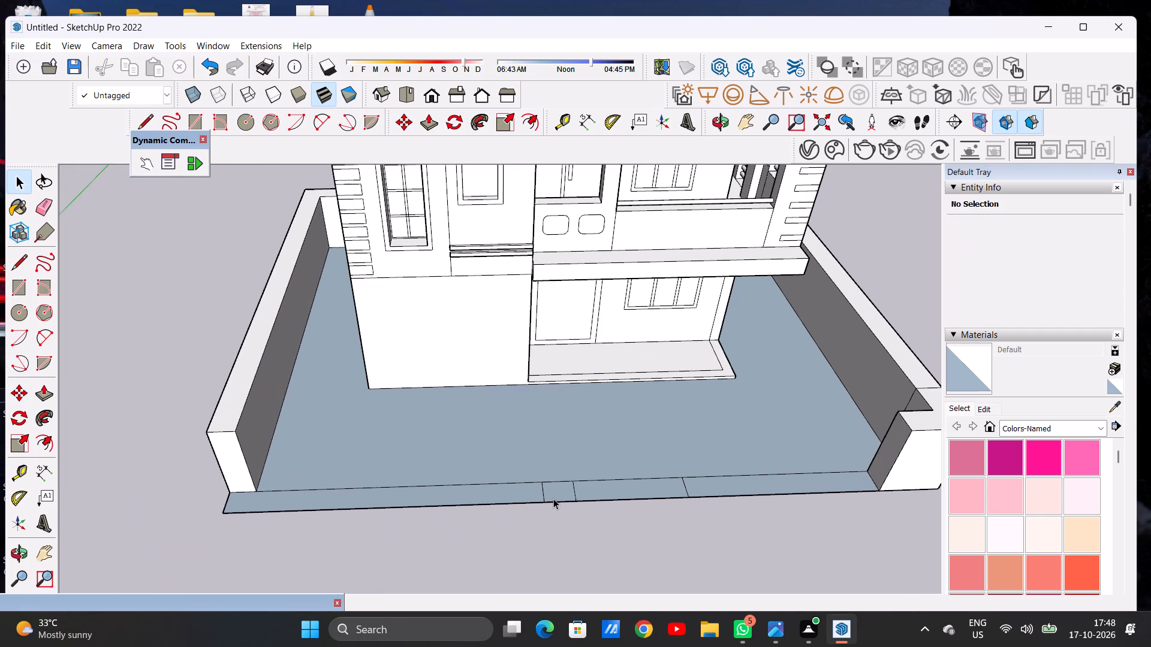
double_click(553, 498)
key("m")
scroll(563, 495, "down", 13)
scroll(553, 503, "up", 9)
scroll(562, 503, "down", 1)
scroll(562, 503, "up", 5)
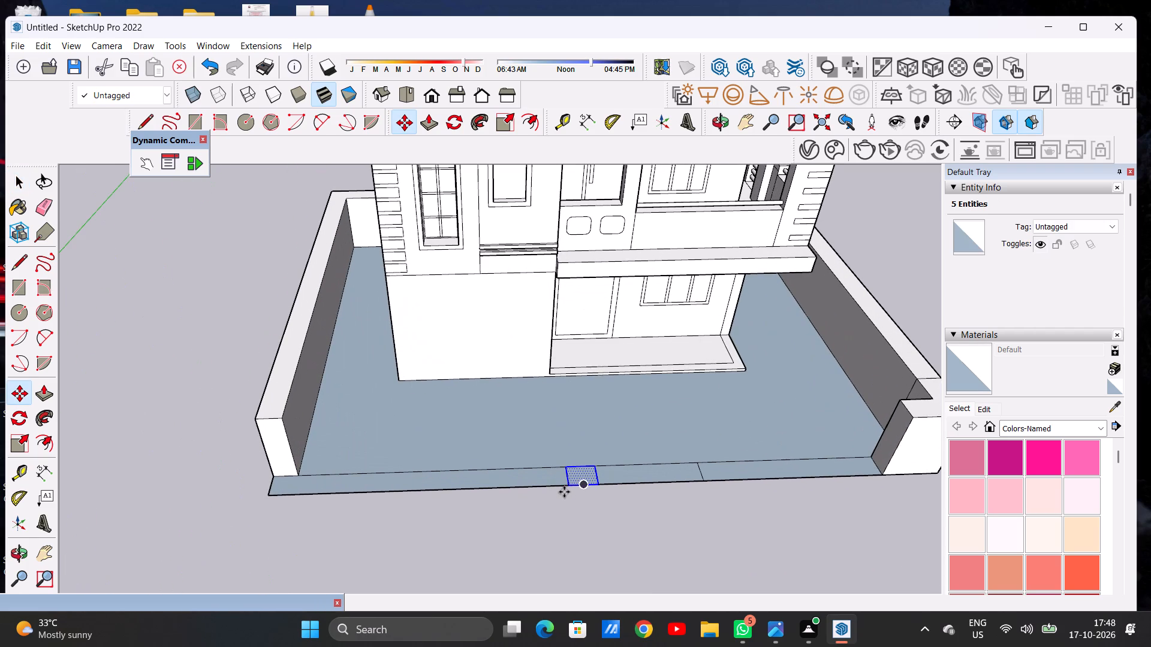
left_click(568, 485)
scroll(587, 482, "down", 9)
scroll(554, 481, "up", 8)
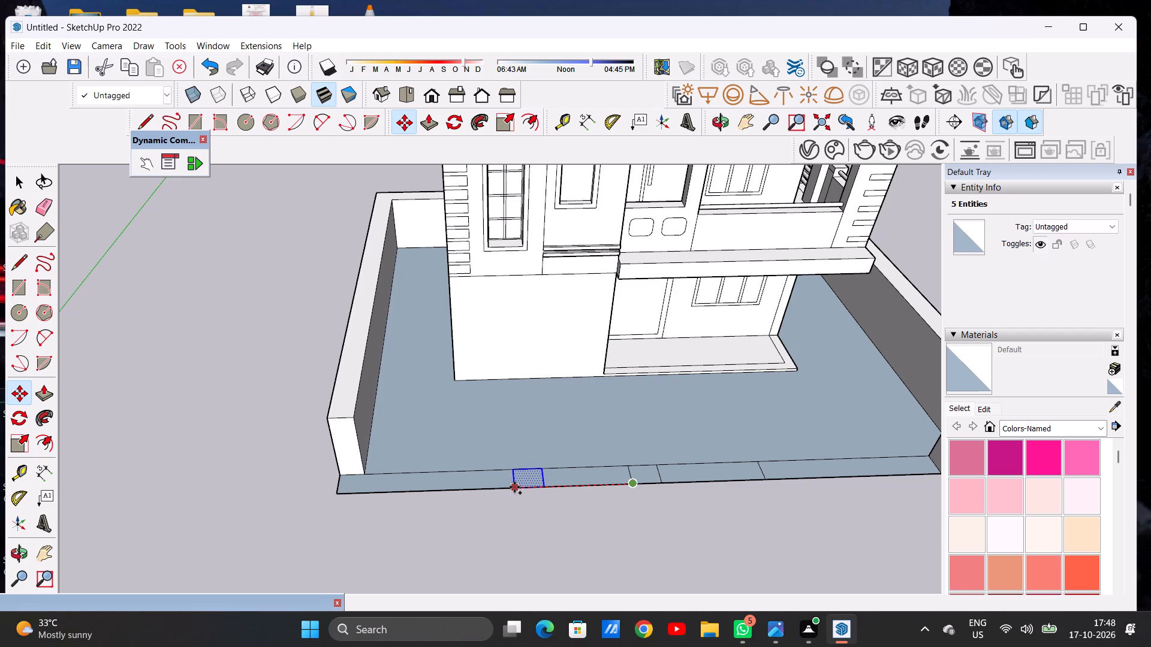
left_click(514, 487)
key("space")
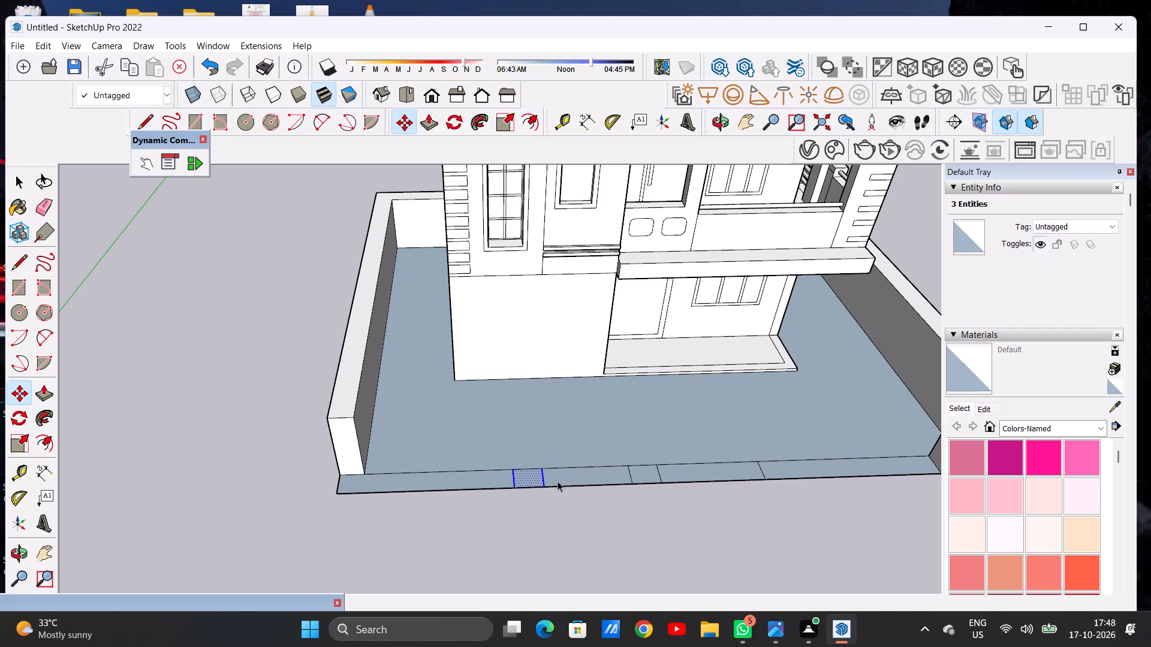
scroll(558, 481, "down", 11)
left_click(760, 381)
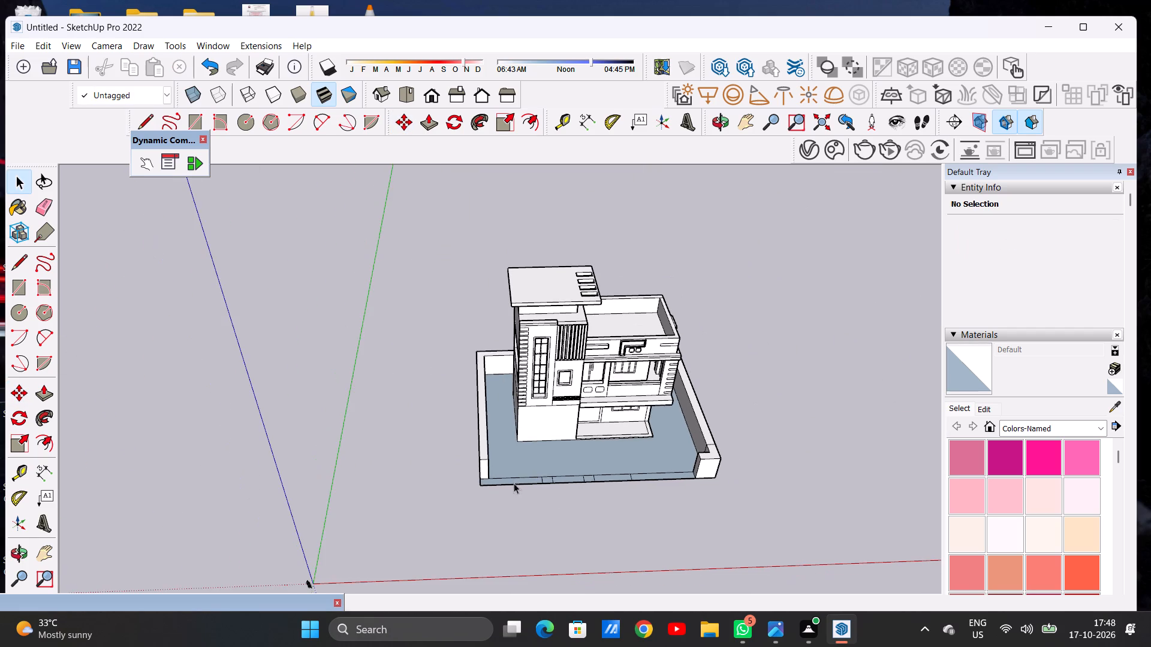
Raise the front strip section at the tower-side corner with Push/Pull to the height of the adjoining compound wall.
scroll(514, 481, "up", 6)
middle_click_drag(483, 482, 570, 518)
scroll(526, 474, "up", 3)
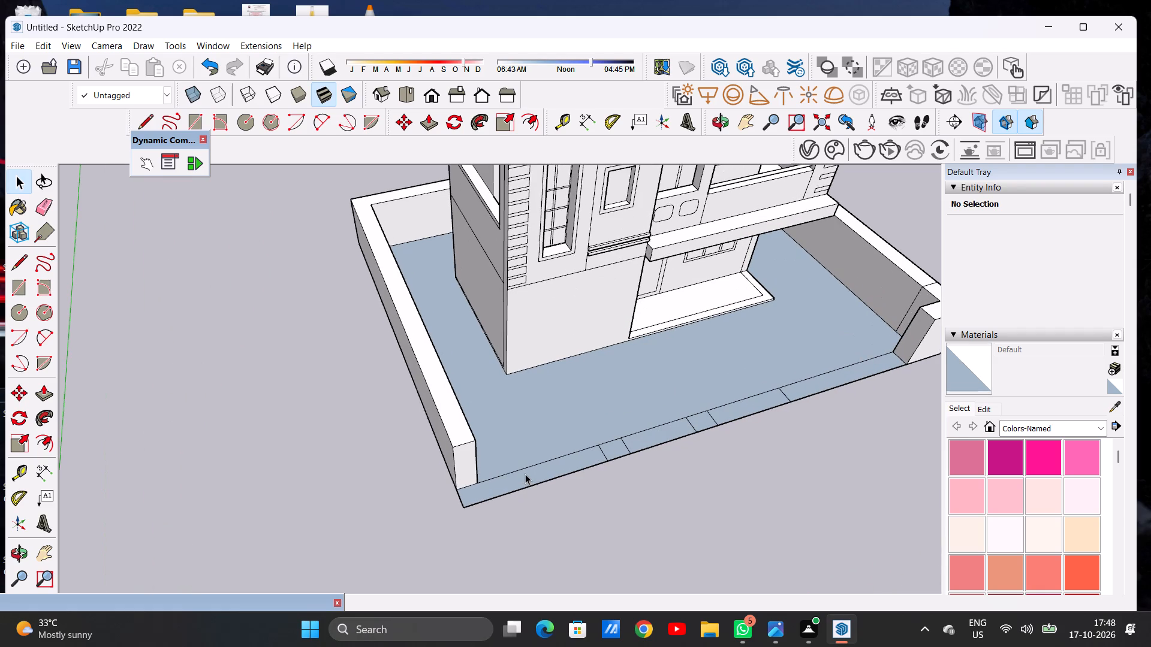
scroll(543, 483, "down", 2)
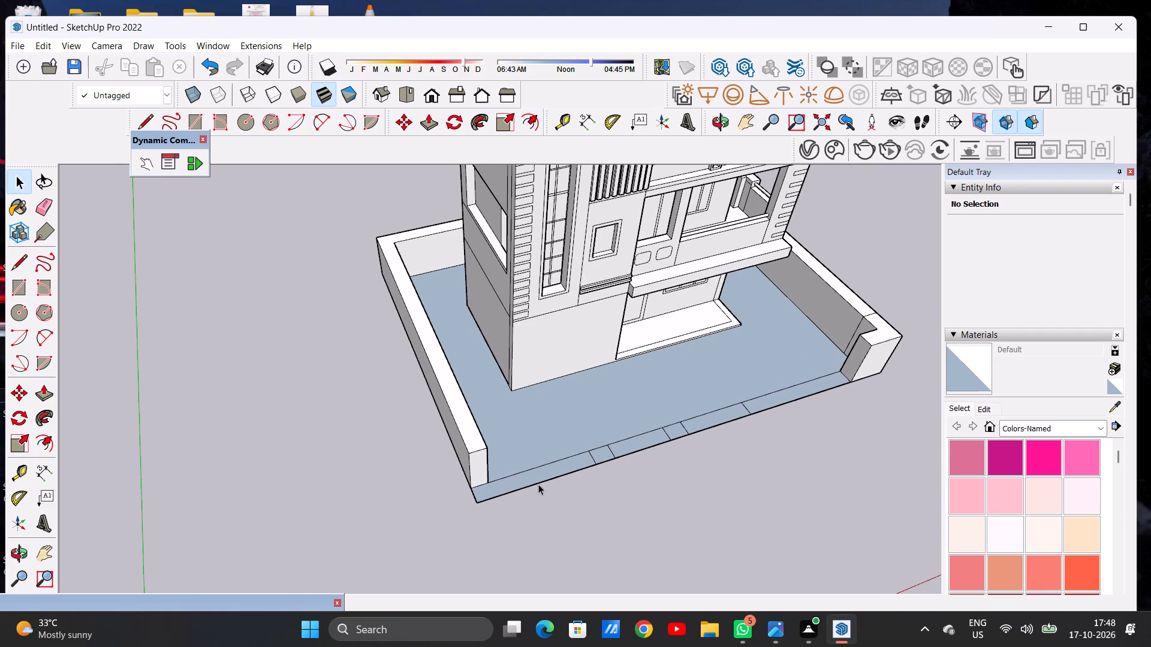
middle_click_drag(532, 481, 471, 510)
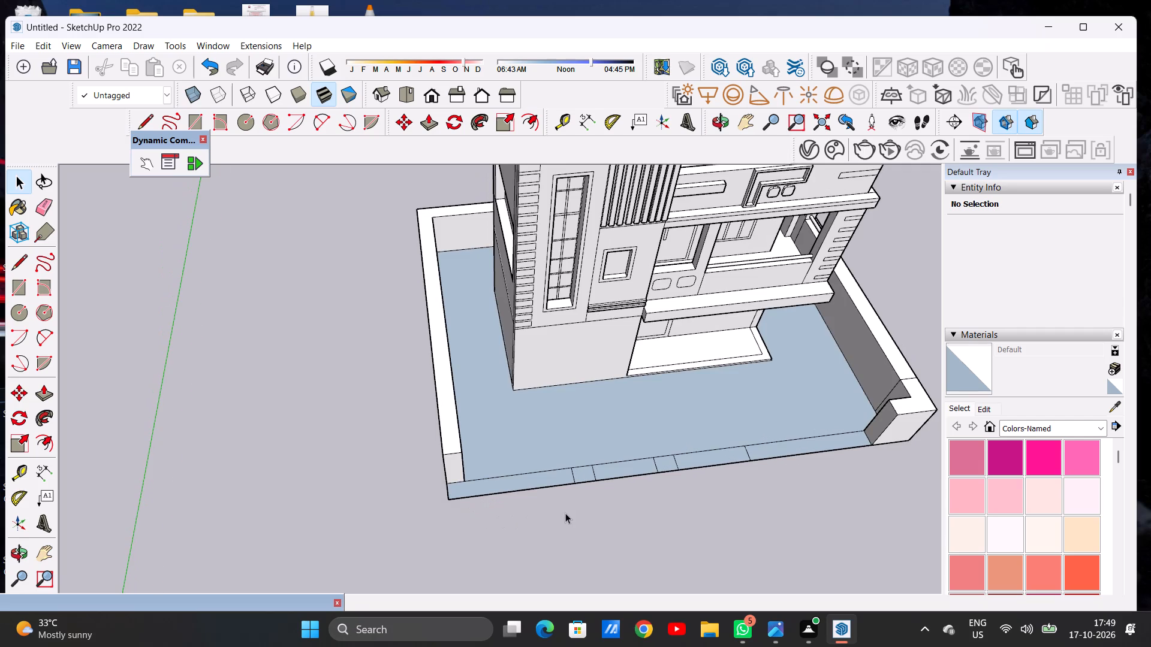
scroll(565, 513, "down", 3)
scroll(483, 494, "up", 3)
middle_click_drag(481, 501, 549, 433)
scroll(547, 439, "up", 1)
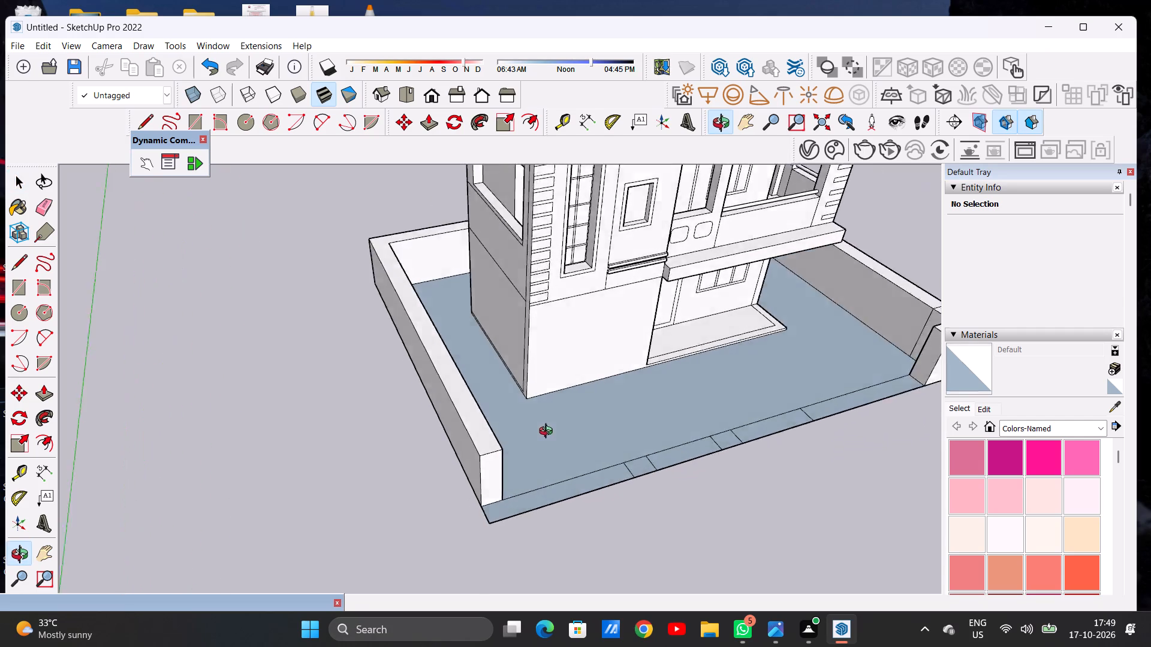
middle_click_drag(549, 433, 536, 383)
scroll(553, 464, "down", 4)
middle_click_drag(538, 495, 522, 434)
scroll(498, 448, "up", 4)
middle_click_drag(502, 477, 533, 518)
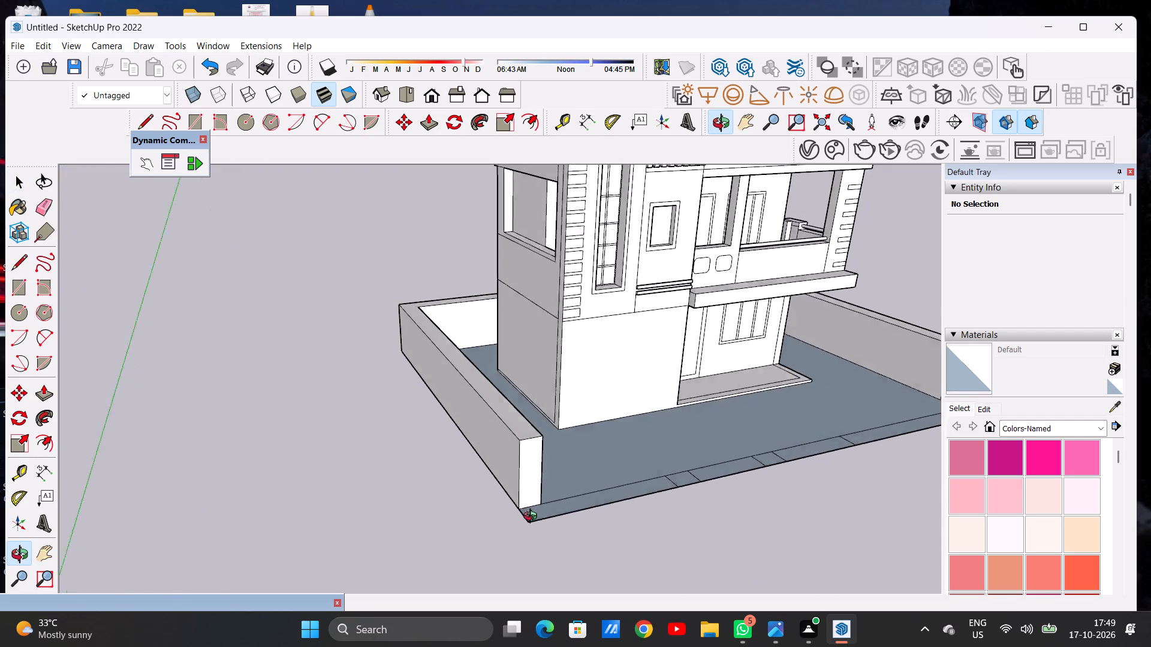
middle_click_drag(533, 518, 552, 551)
key("p")
scroll(552, 528, "up", 6)
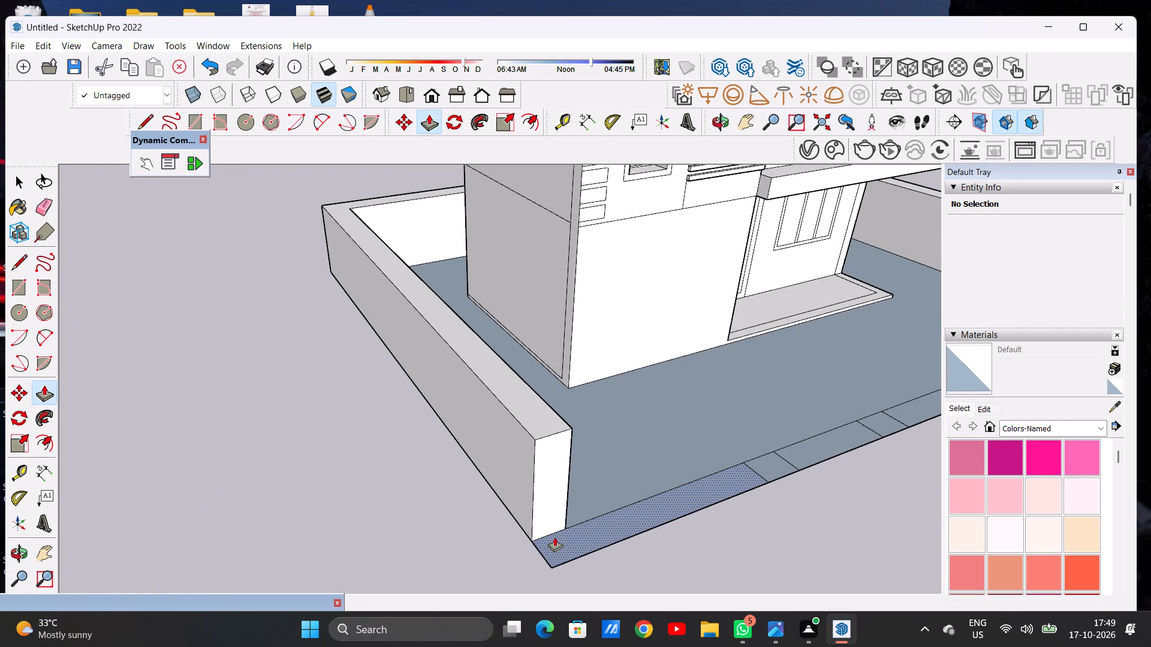
left_click(552, 543)
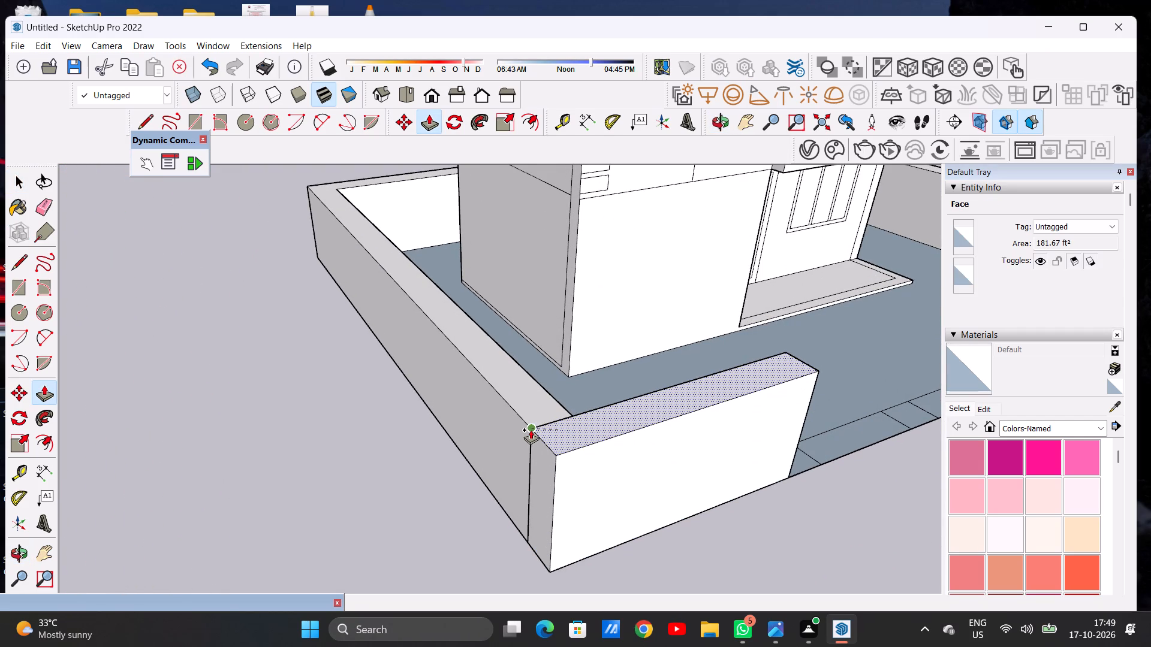
left_click(531, 428)
Push back the end face of the short front wall at the corner away from the tower, slightly widening the front opening.
scroll(466, 497, "down", 10)
middle_click_drag(605, 507, 492, 420)
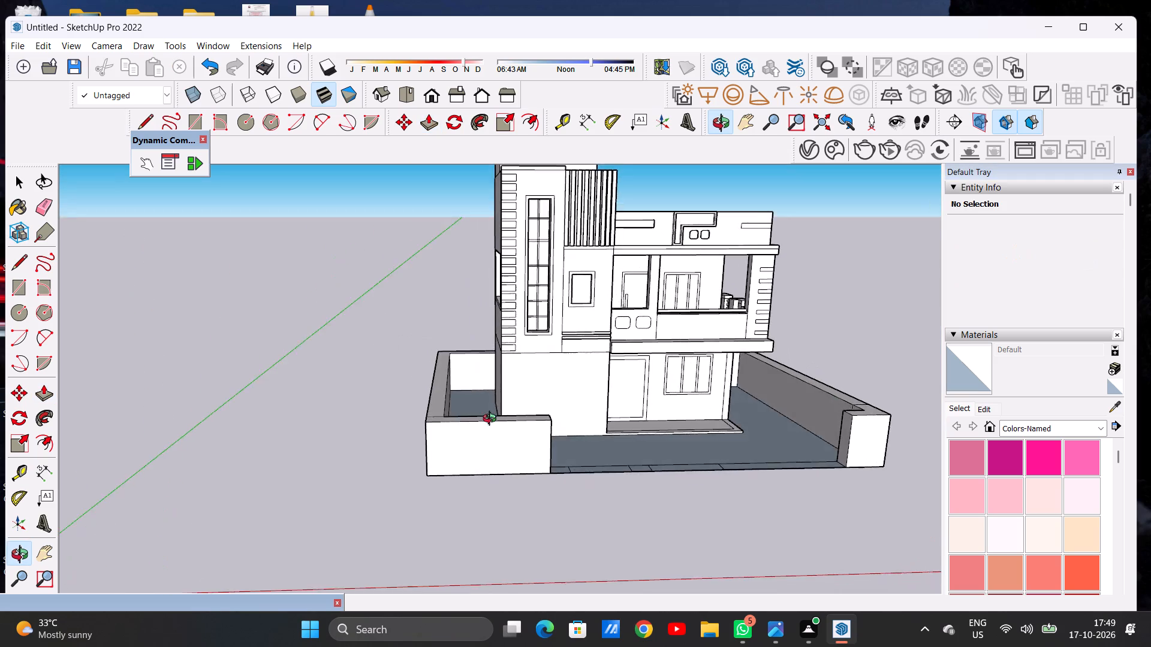
middle_click_drag(492, 420, 468, 408)
middle_click_drag(746, 493, 743, 603)
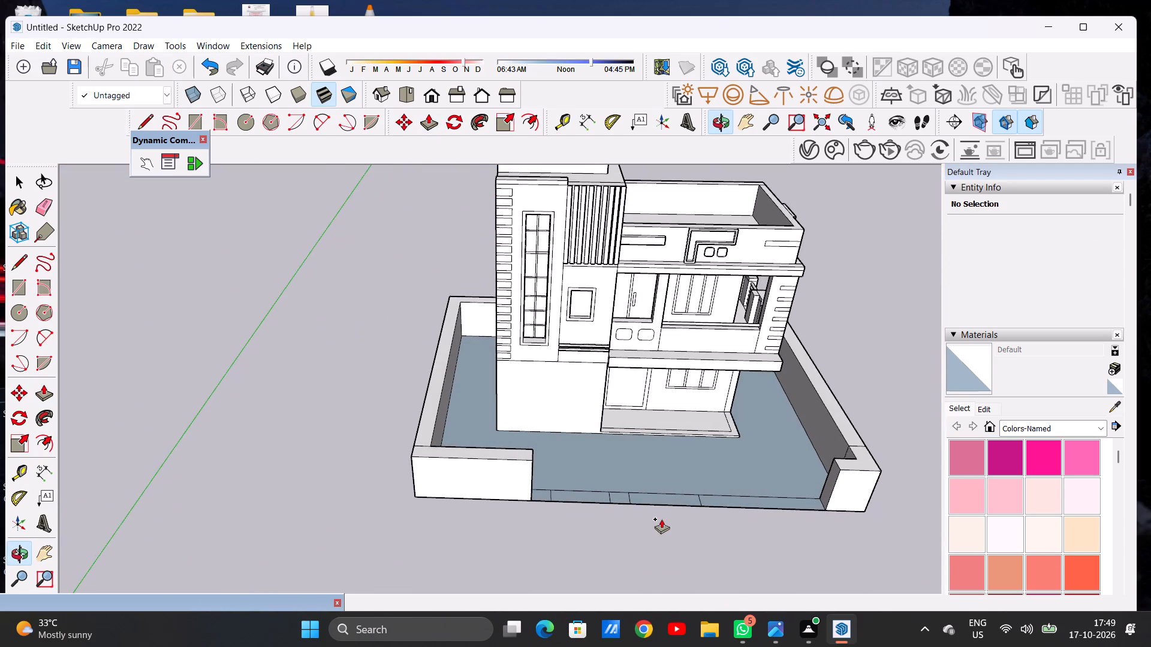
scroll(656, 507, "up", 8)
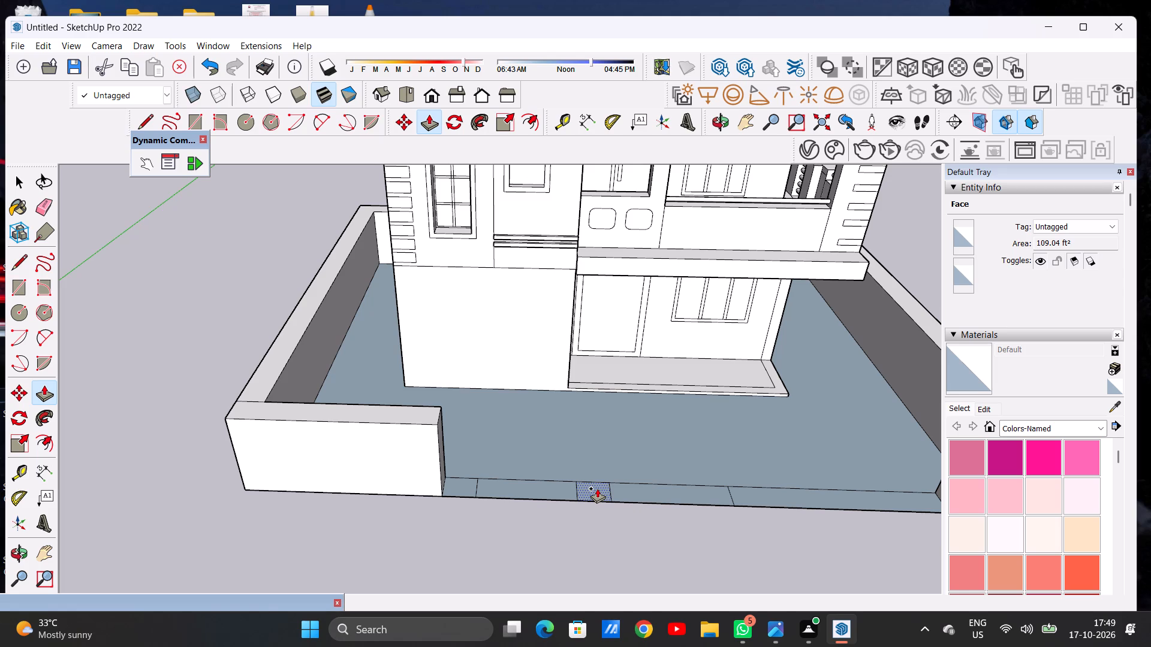
key("space")
scroll(586, 488, "down", 8)
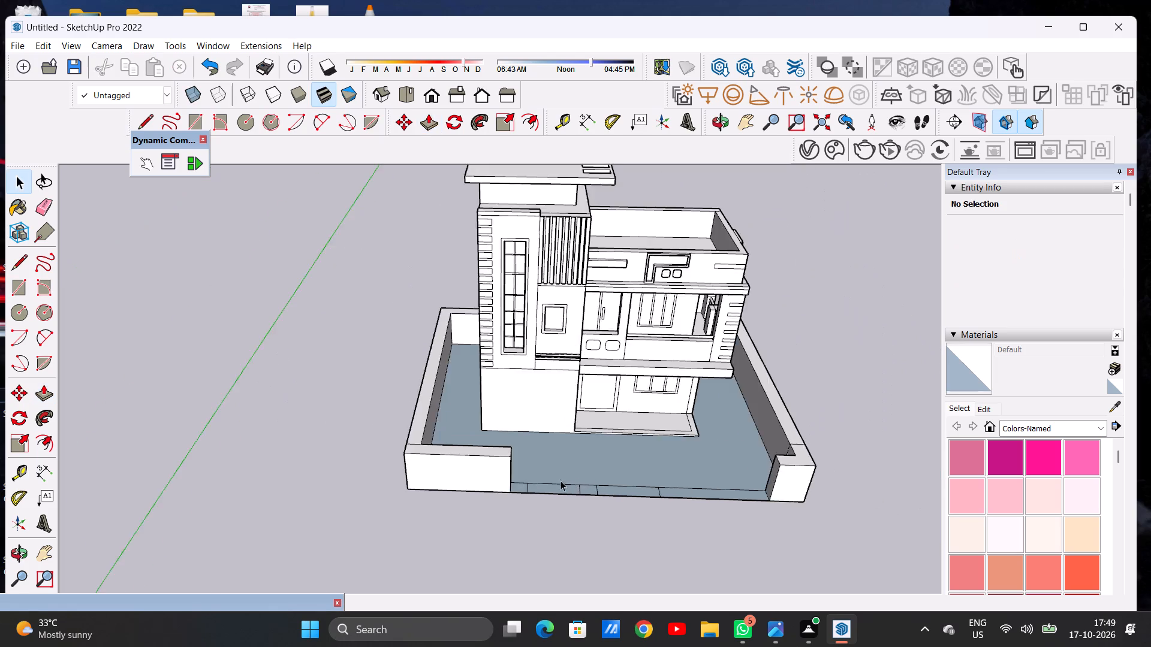
scroll(561, 480, "down", 2)
scroll(677, 499, "up", 6)
middle_click_drag(716, 488, 784, 478)
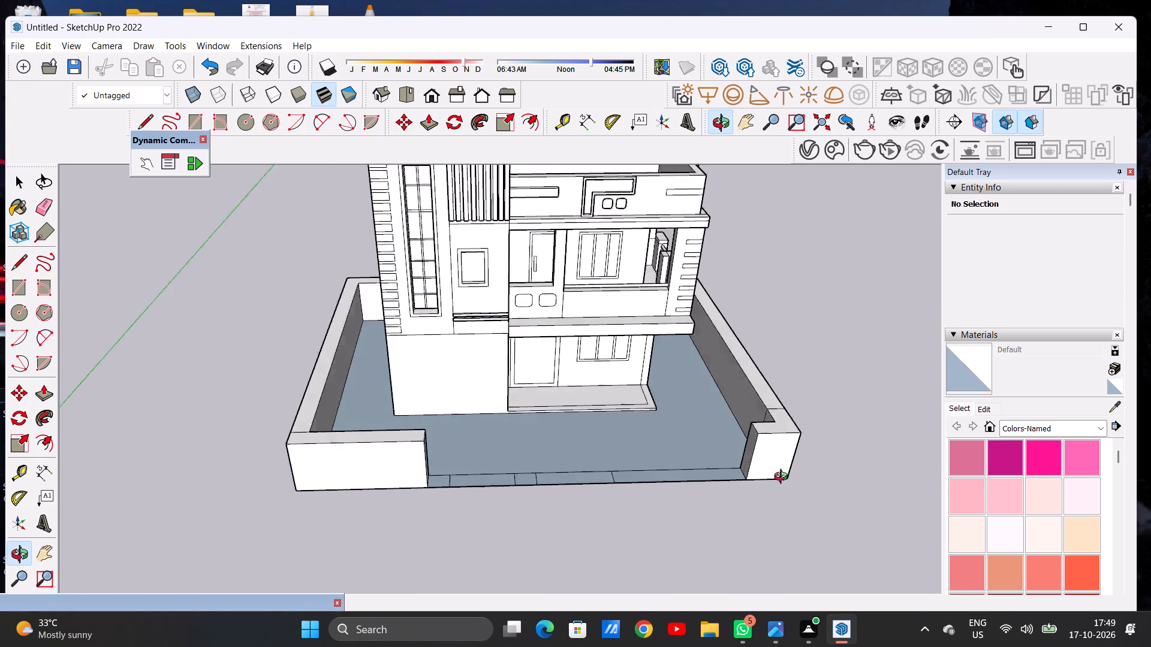
middle_click_drag(784, 478, 823, 473)
scroll(739, 398, "up", 1)
scroll(737, 398, "down", 1)
scroll(737, 398, "up", 6)
key("p")
scroll(749, 385, "up", 6)
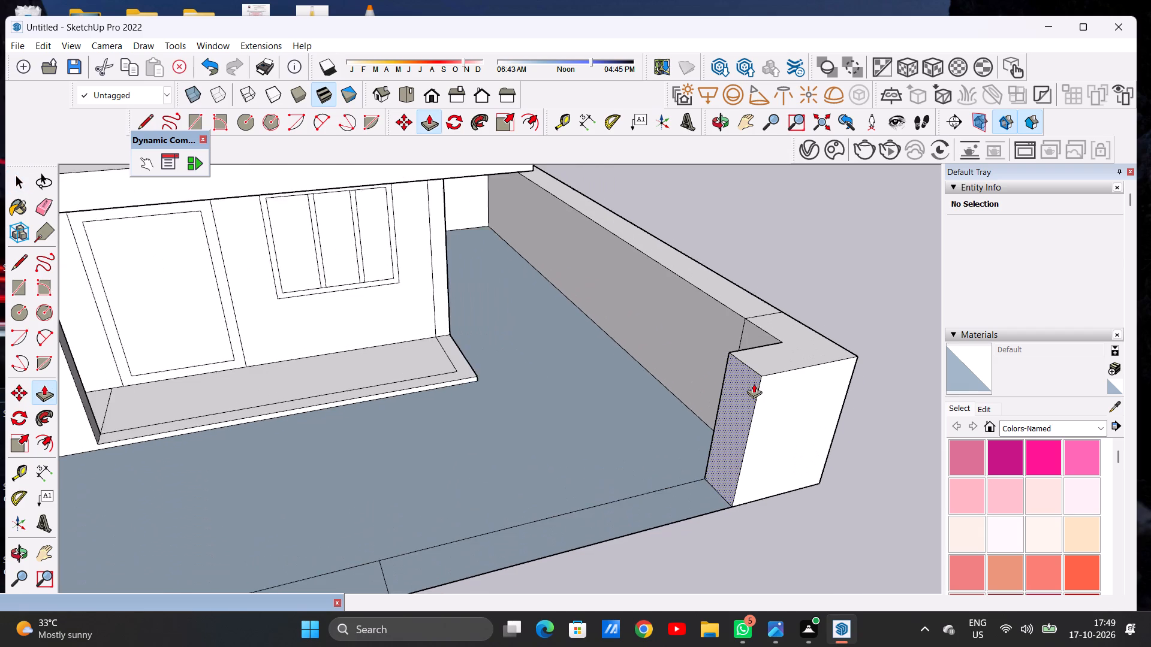
left_click(745, 389)
left_click(772, 383)
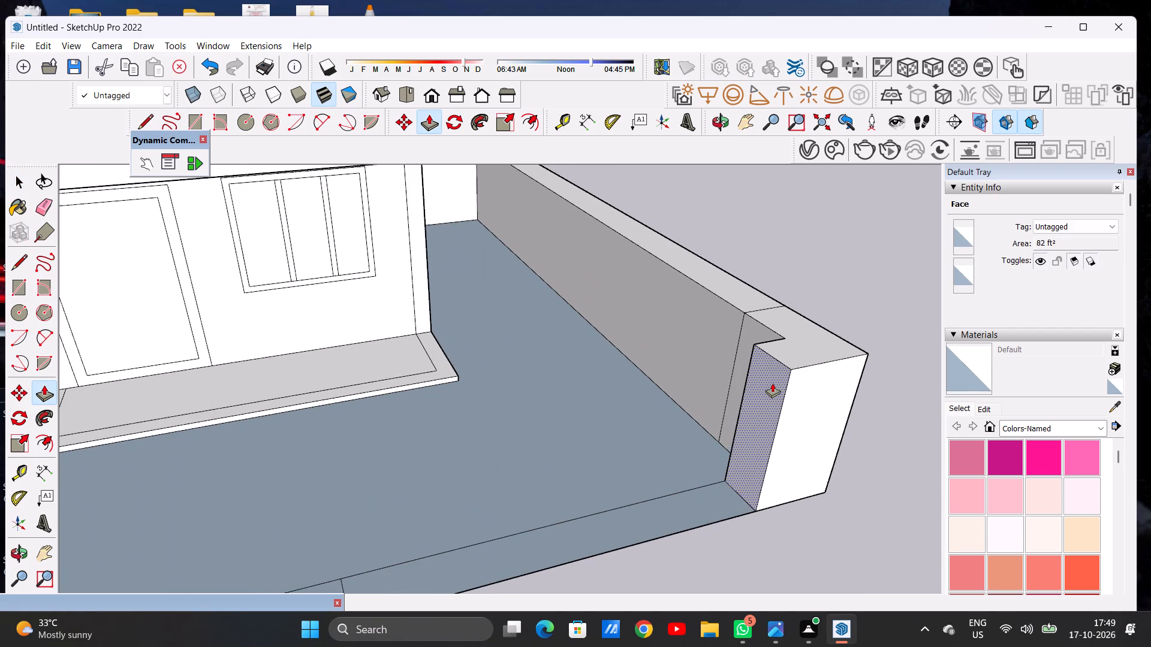
key("space")
Copy the middle narrow section with its edges along the front strip, away from the tower, to the next dividing line.
scroll(666, 425, "down", 11)
scroll(683, 428, "up", 1)
scroll(683, 428, "down", 2)
middle_click_drag(657, 476, 564, 513)
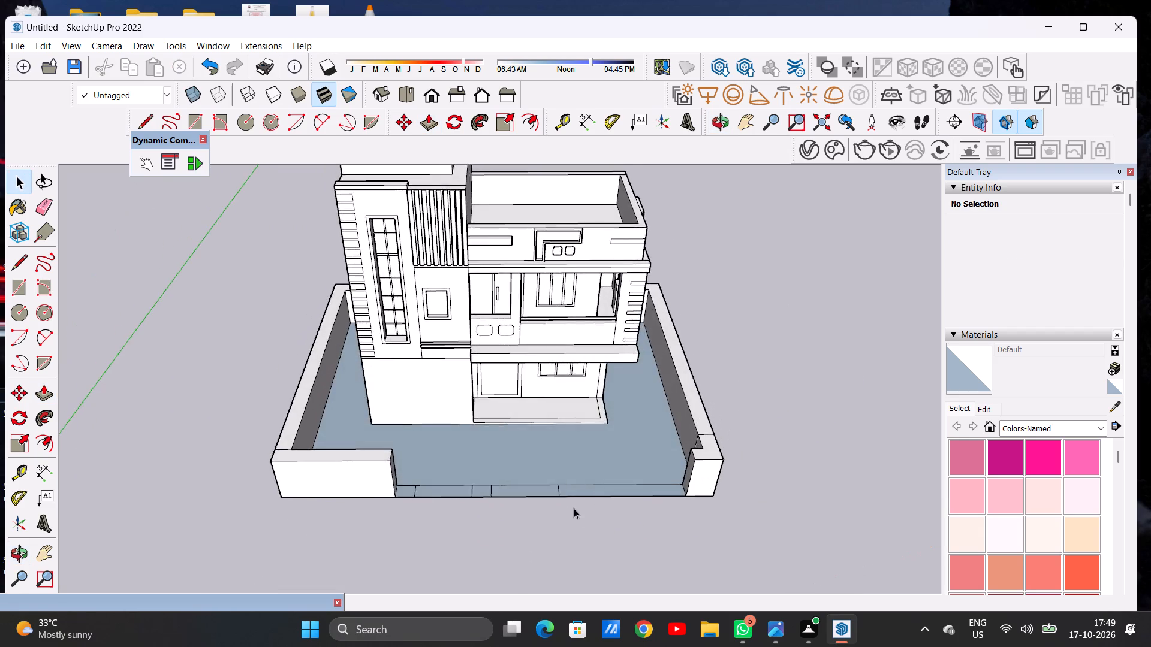
scroll(598, 489, "up", 3)
scroll(603, 470, "down", 3)
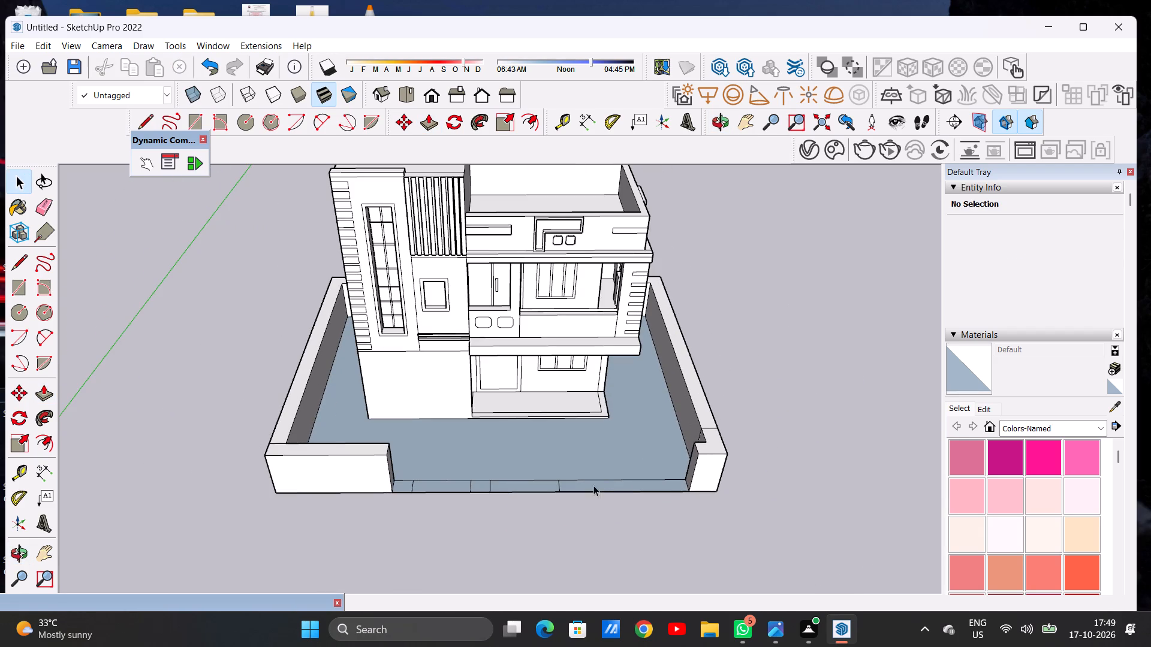
scroll(590, 489, "down", 2)
scroll(504, 492, "up", 9)
double_click(493, 480)
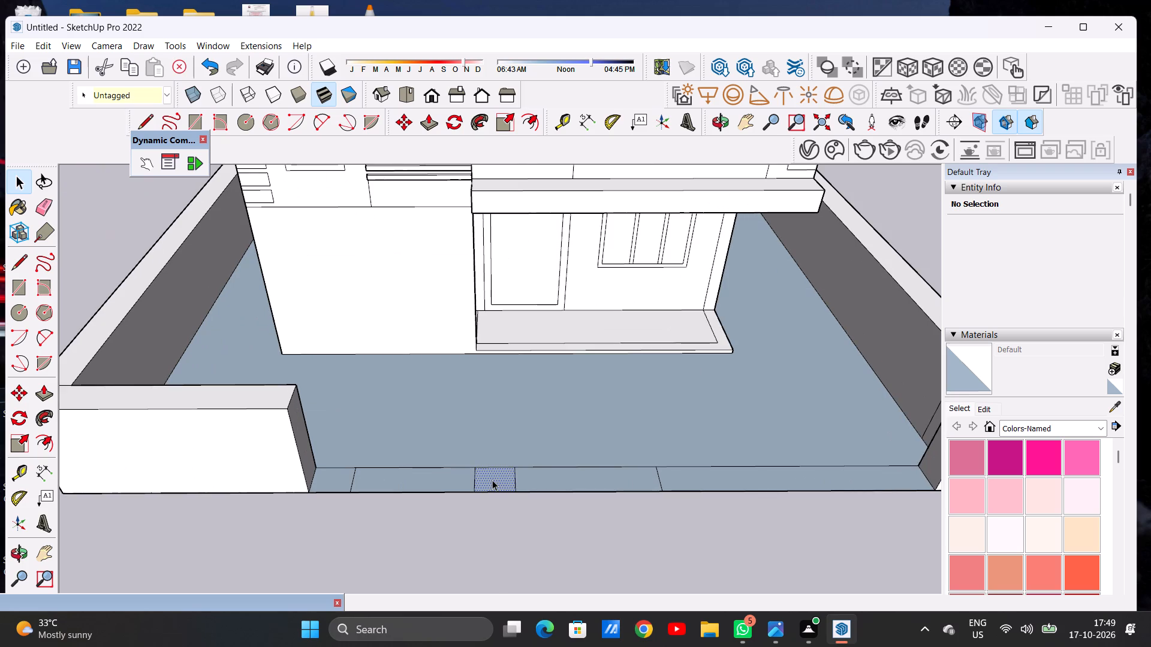
key("m")
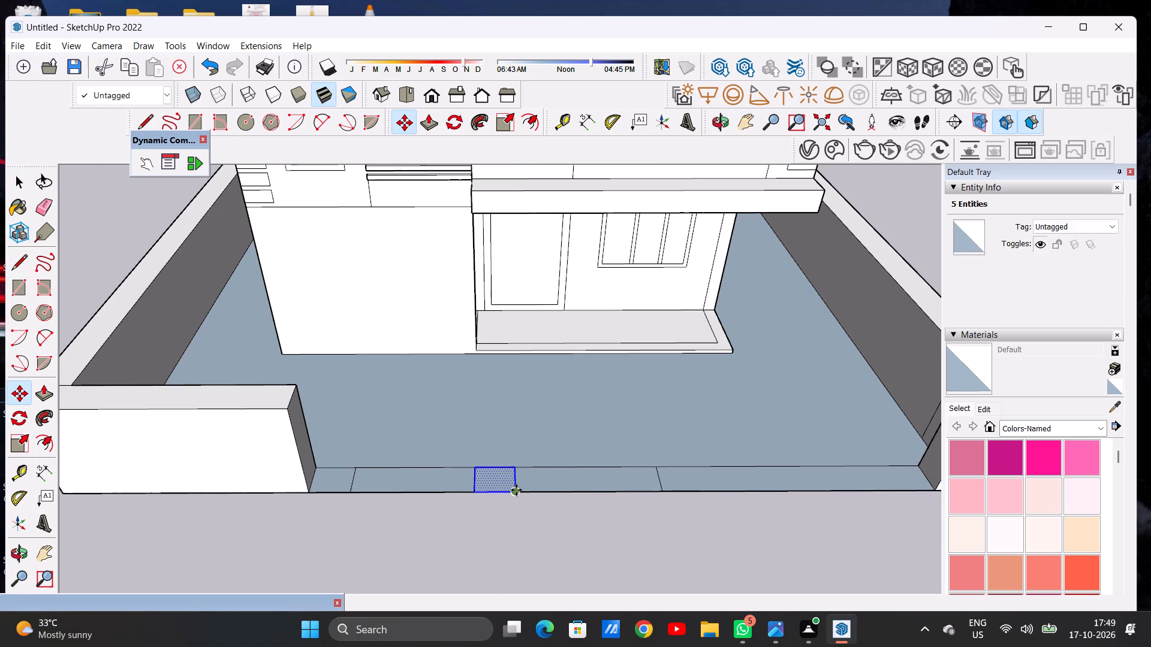
left_click(516, 490)
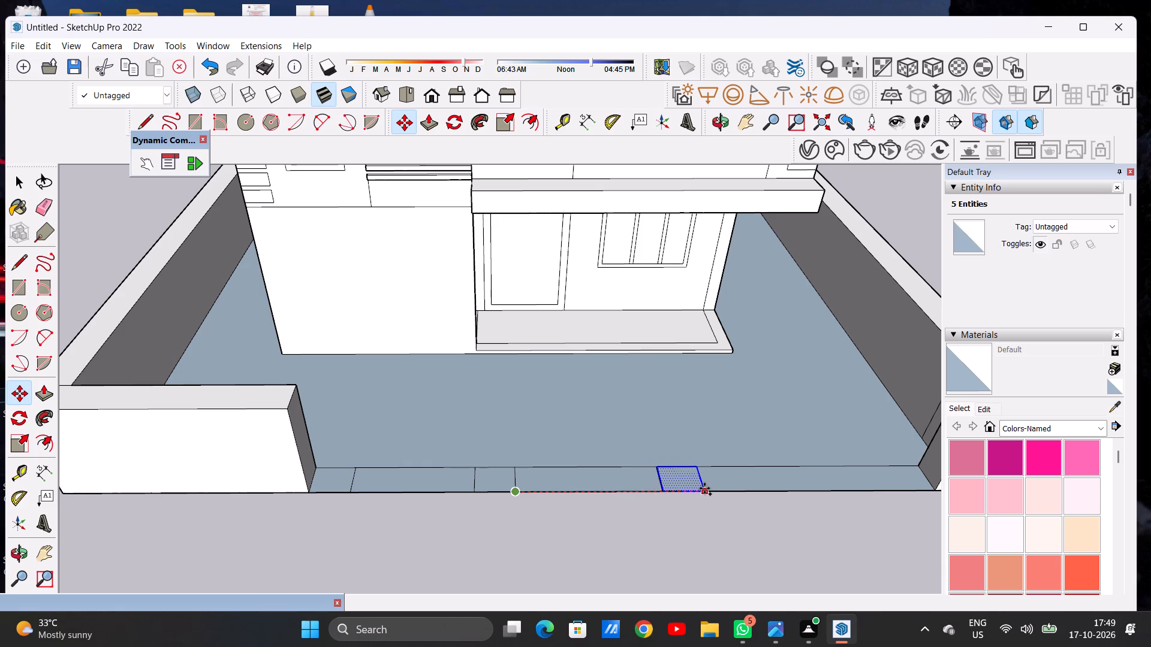
scroll(704, 488, "up", 8)
scroll(704, 488, "down", 1)
scroll(704, 488, "up", 5)
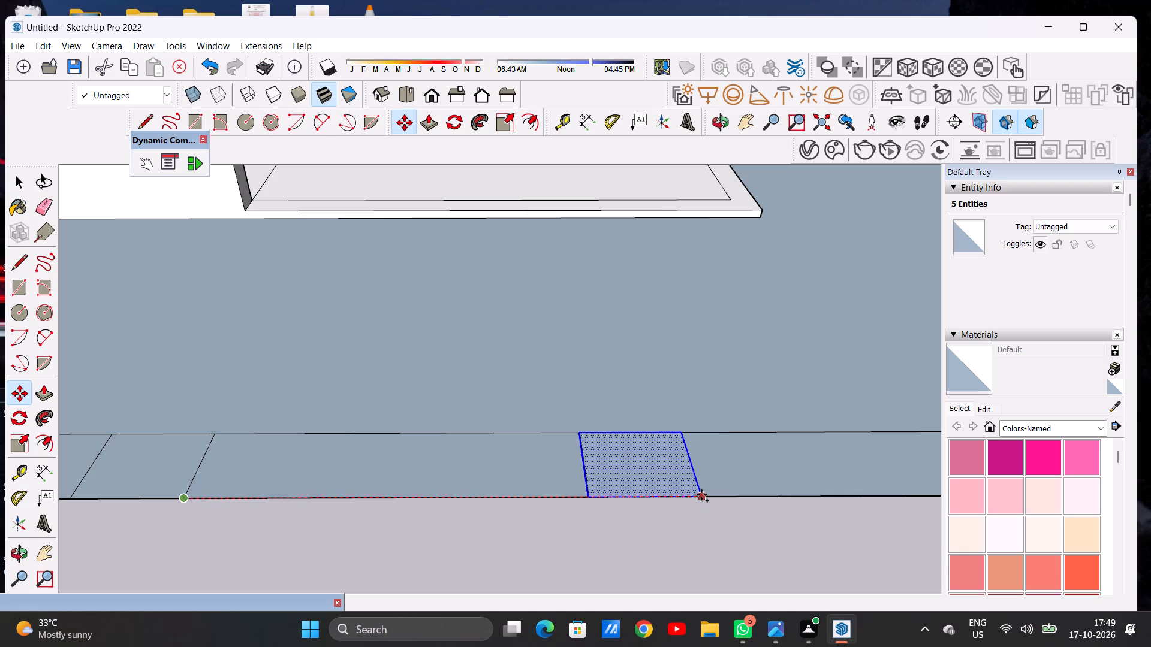
left_click(701, 495)
key("space")
left_click(709, 533)
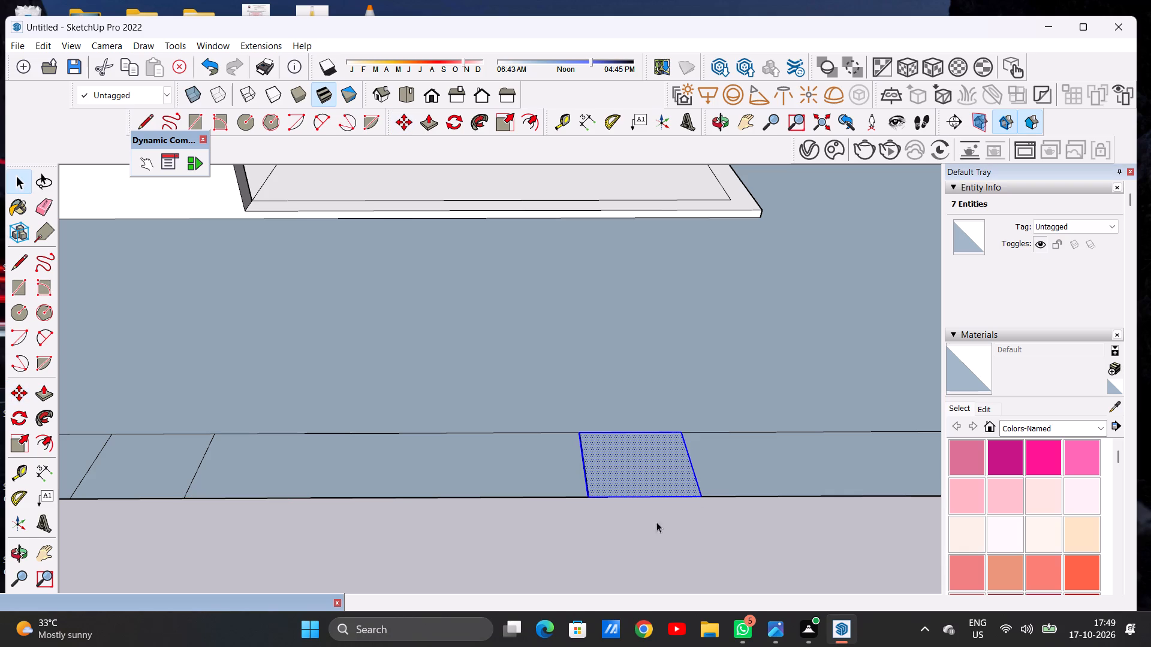
Erase the duplicate line next to the dividing line at the tower-side edge of the copied narrow section.
scroll(588, 480, "up", 17)
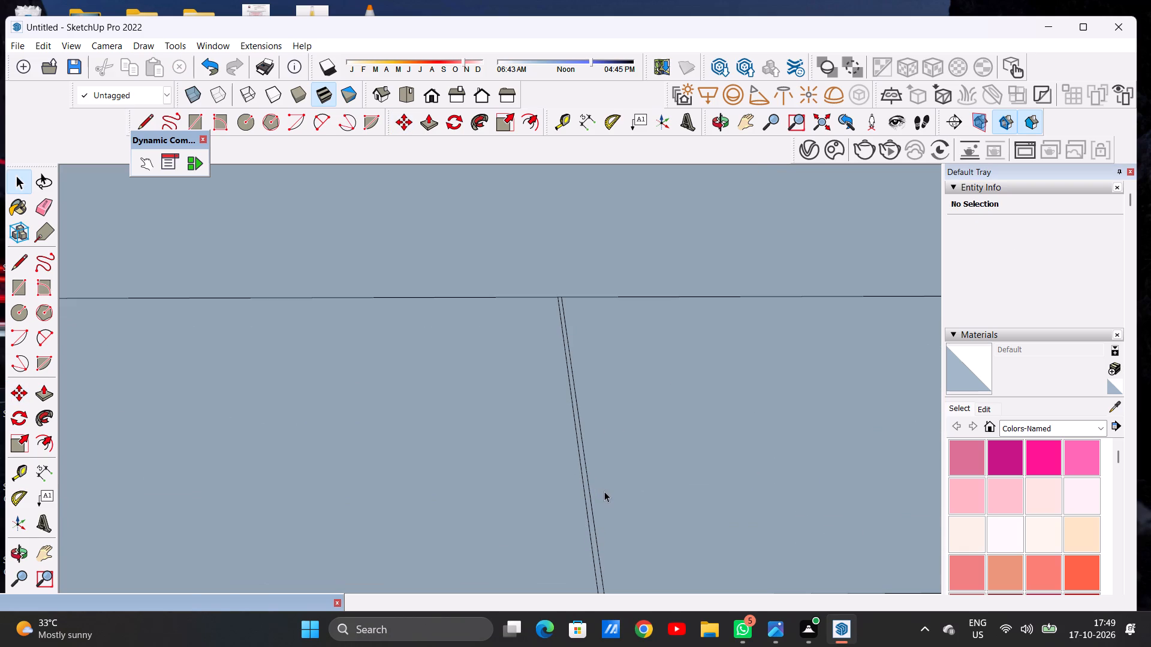
key("e")
scroll(597, 497, "up", 4)
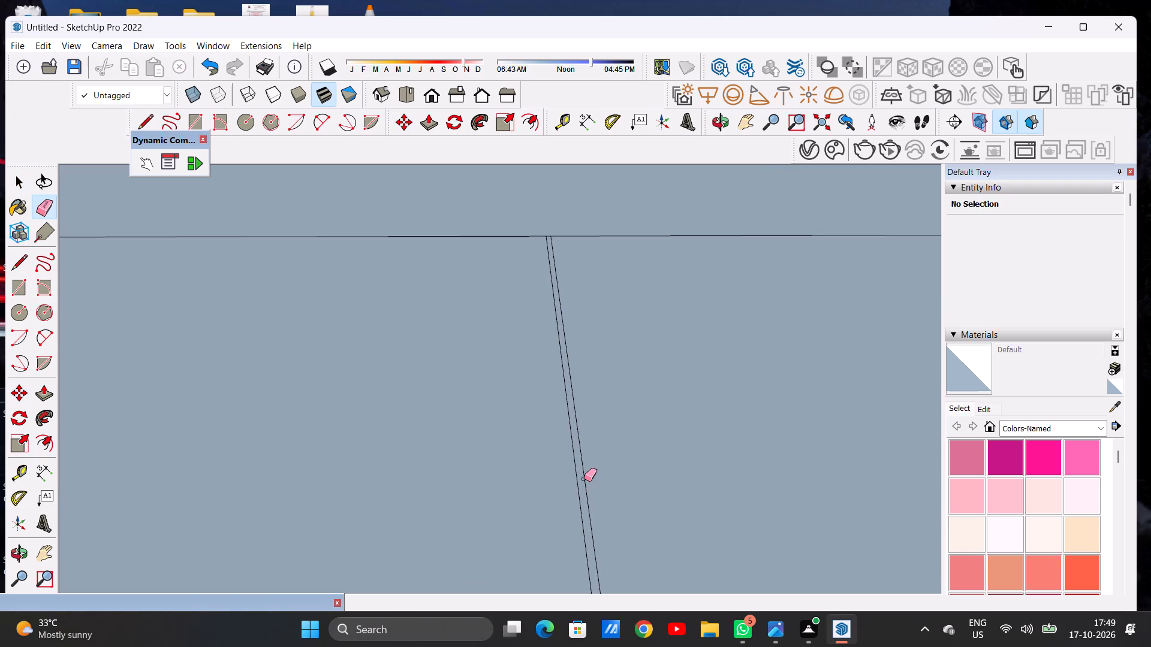
left_click_drag(584, 488, 594, 486)
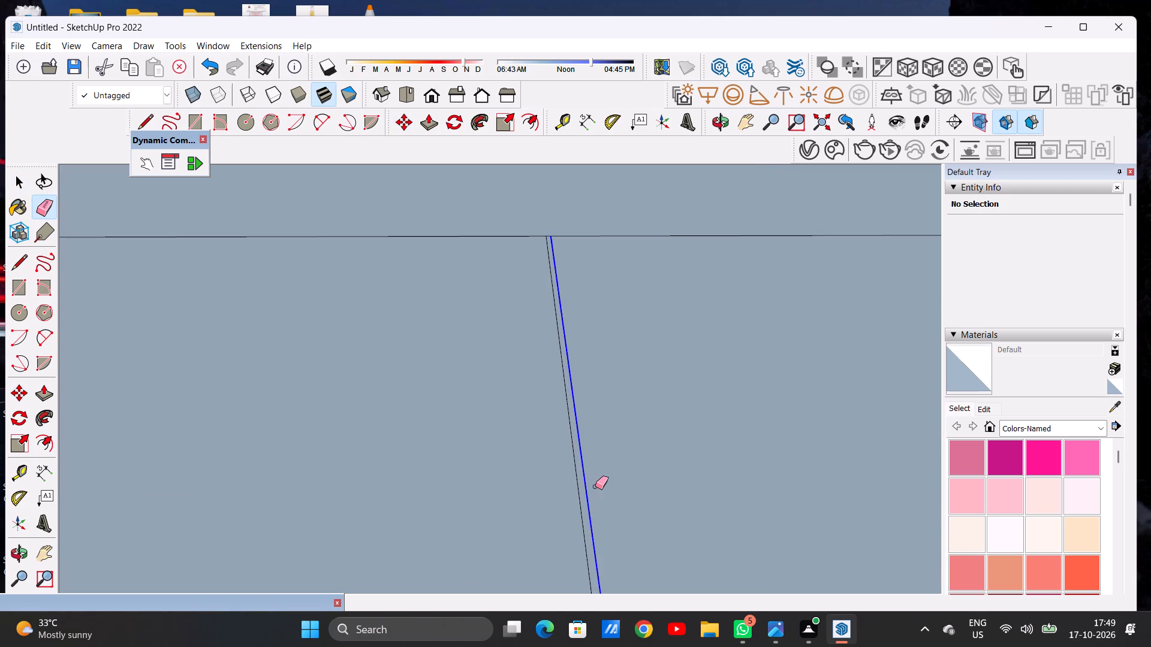
key("space")
Raise the narrow strip section farthest from the tower with Push/Pull into a gate pillar matching the compound wall's height.
scroll(552, 495, "down", 12)
scroll(559, 461, "up", 1)
scroll(559, 461, "down", 20)
scroll(559, 461, "down", 4)
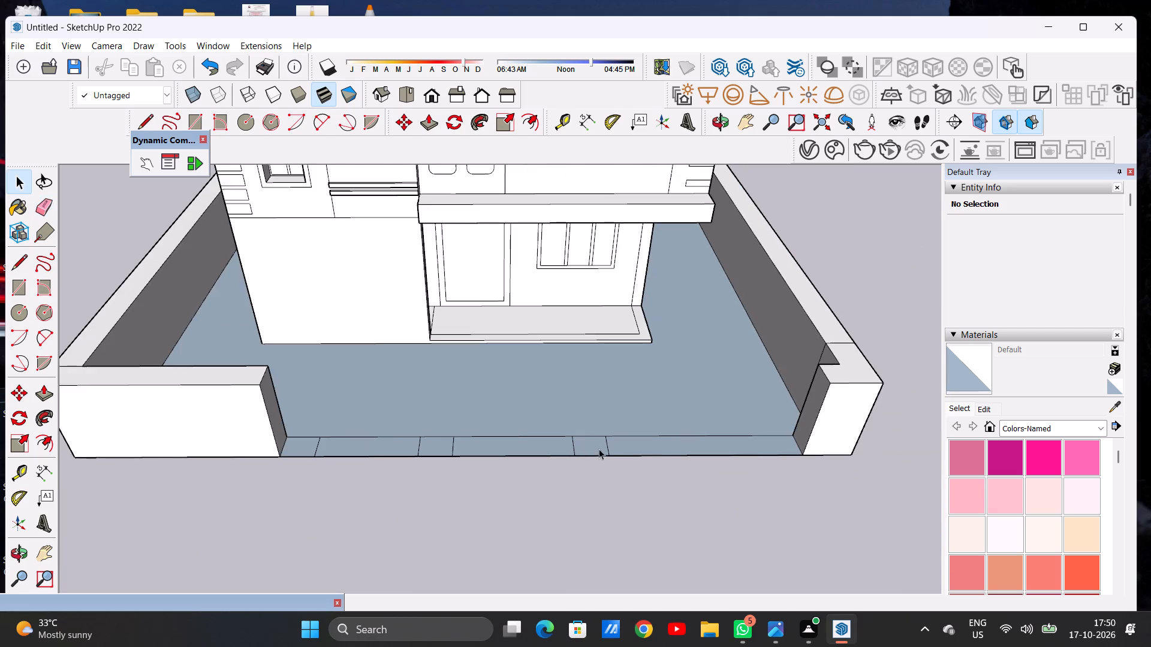
scroll(616, 457, "down", 3)
scroll(598, 452, "up", 3)
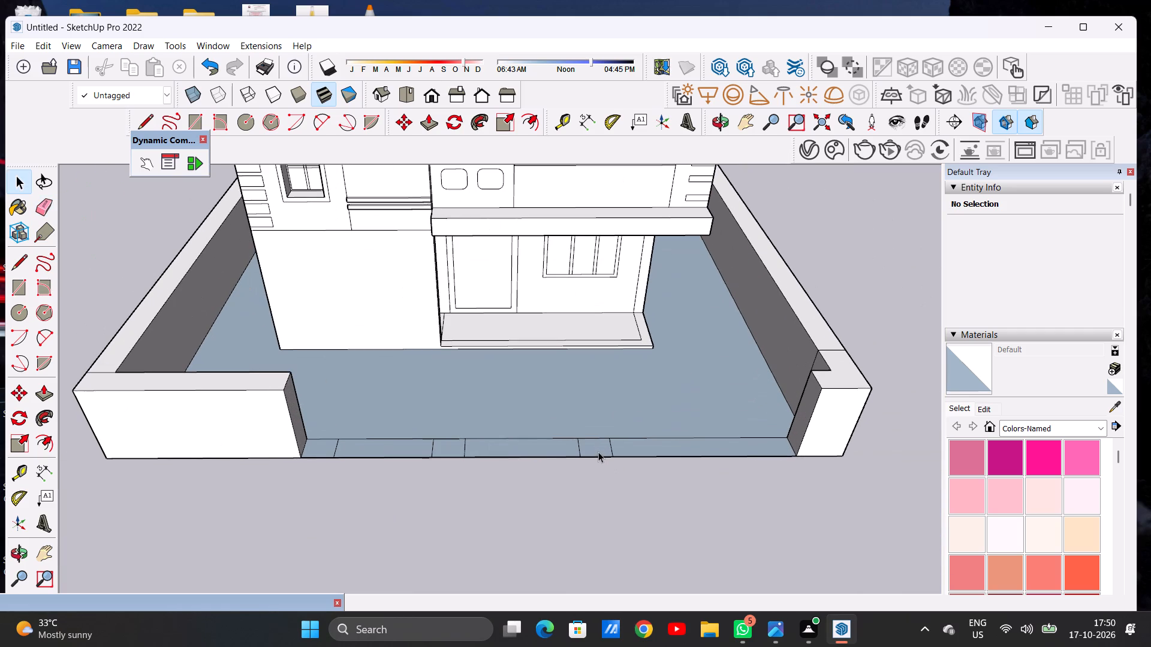
key("p")
middle_click_drag(537, 467, 636, 473)
scroll(623, 419, "up", 6)
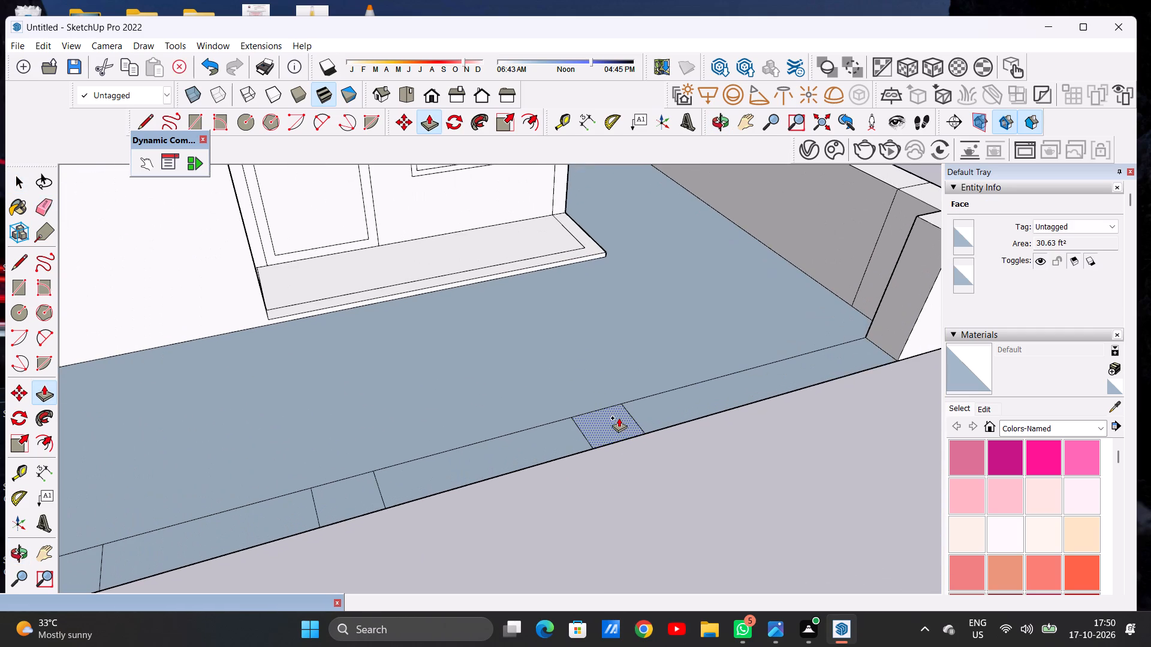
left_click(619, 418)
scroll(623, 371, "down", 10)
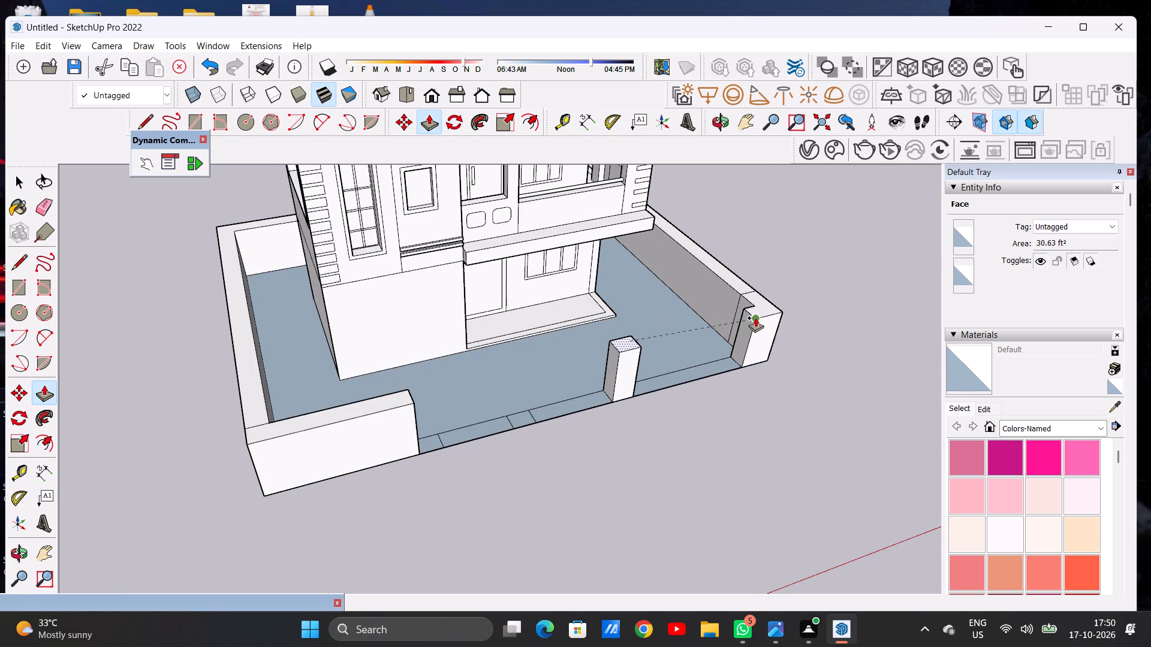
left_click(755, 318)
Raise the middle narrow section of the front strip with Push/Pull to the same height as the first gate pillar.
scroll(523, 416, "up", 9)
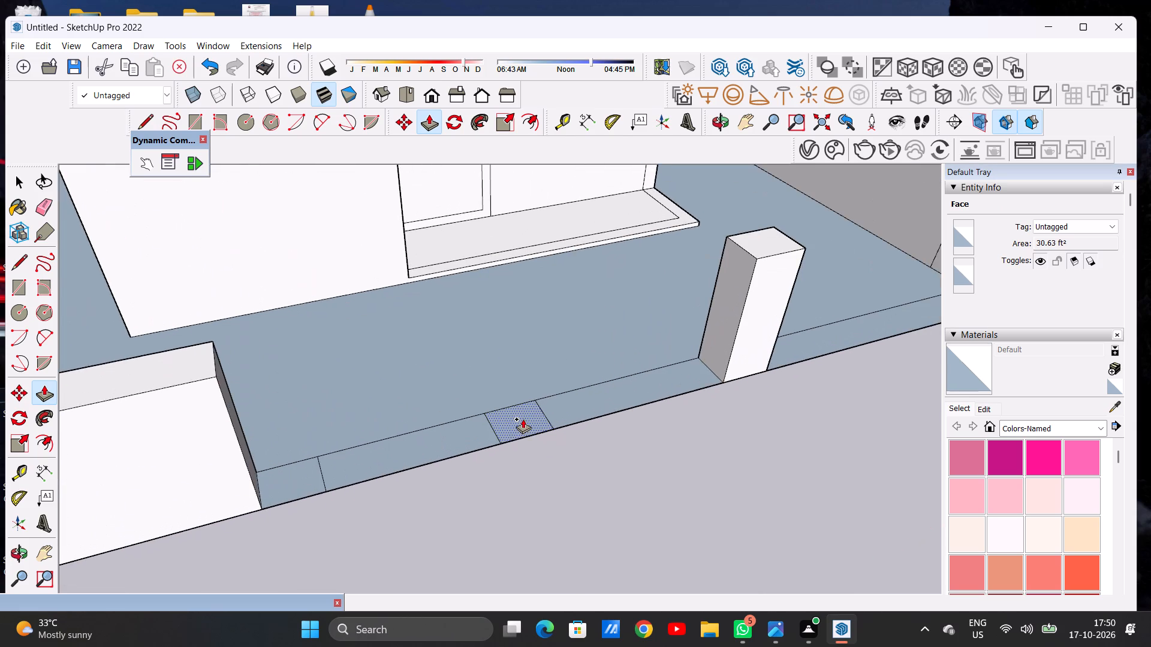
left_click(523, 419)
scroll(530, 379, "down", 6)
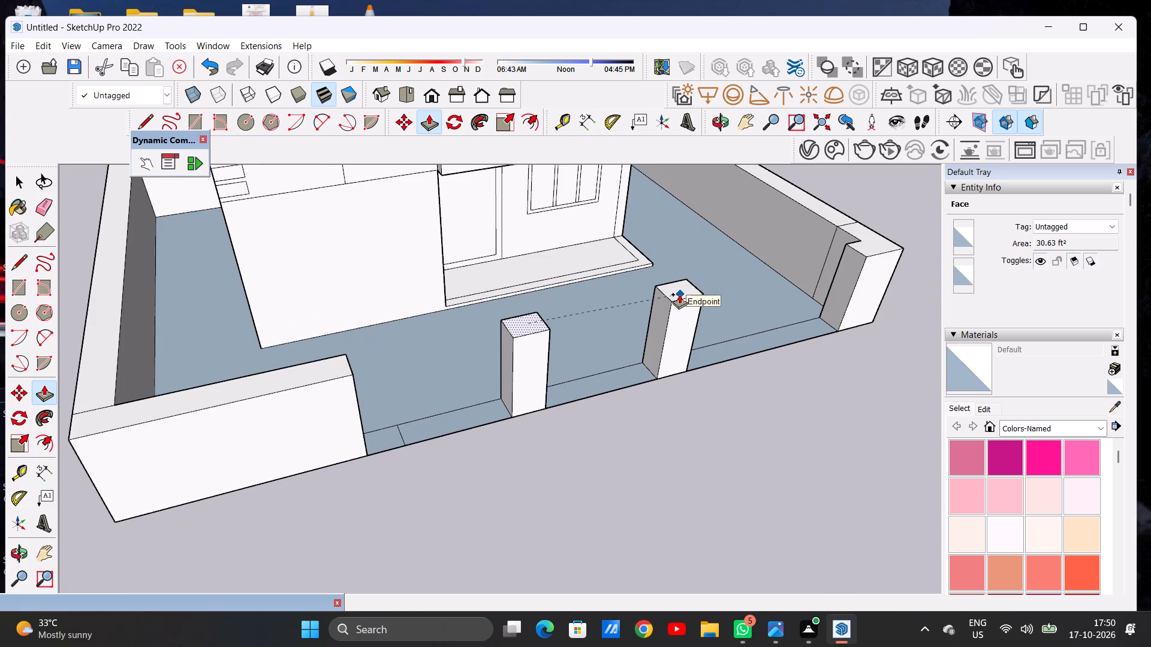
left_click(679, 294)
Raise the narrow section adjoining the tower-side front wall with Push/Pull to the height of the gate pillars.
scroll(647, 407, "down", 4)
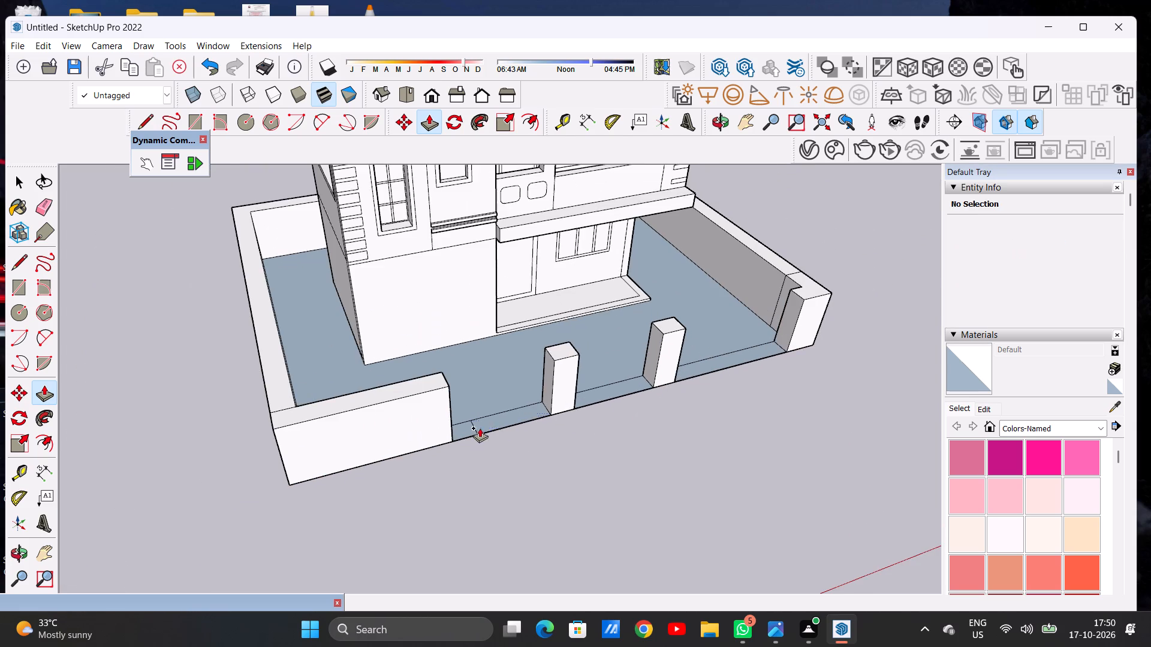
scroll(478, 428, "up", 6)
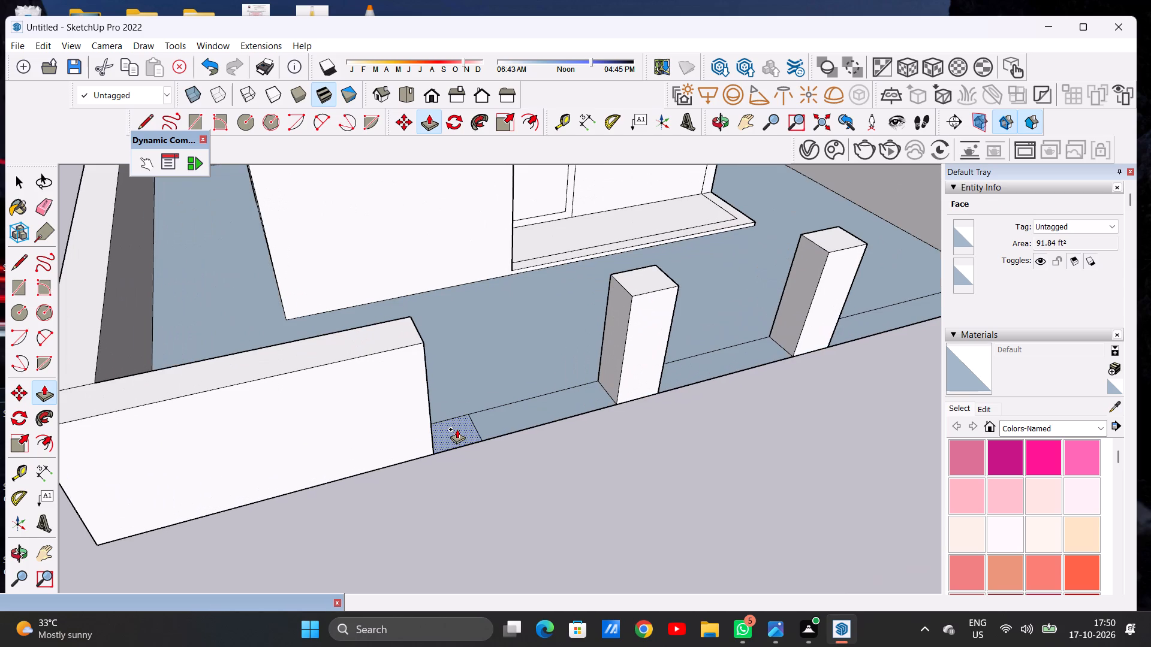
scroll(457, 429, "up", 3)
scroll(457, 429, "down", 1)
left_click(457, 429)
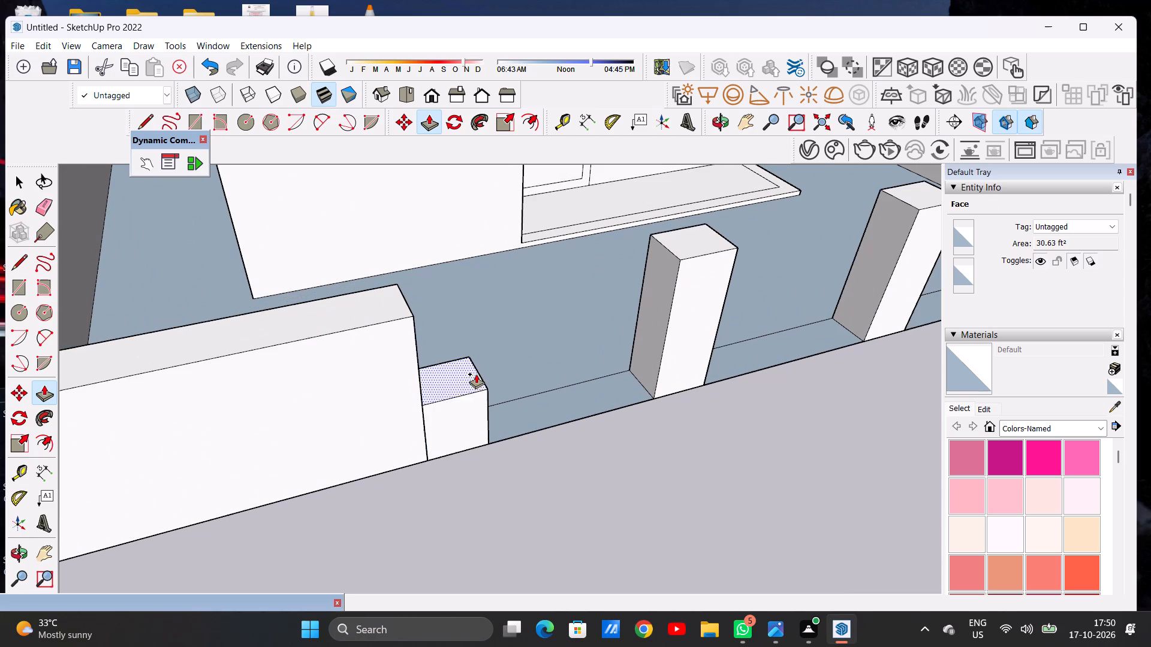
scroll(476, 383, "down", 3)
scroll(476, 385, "up", 1)
scroll(476, 385, "down", 8)
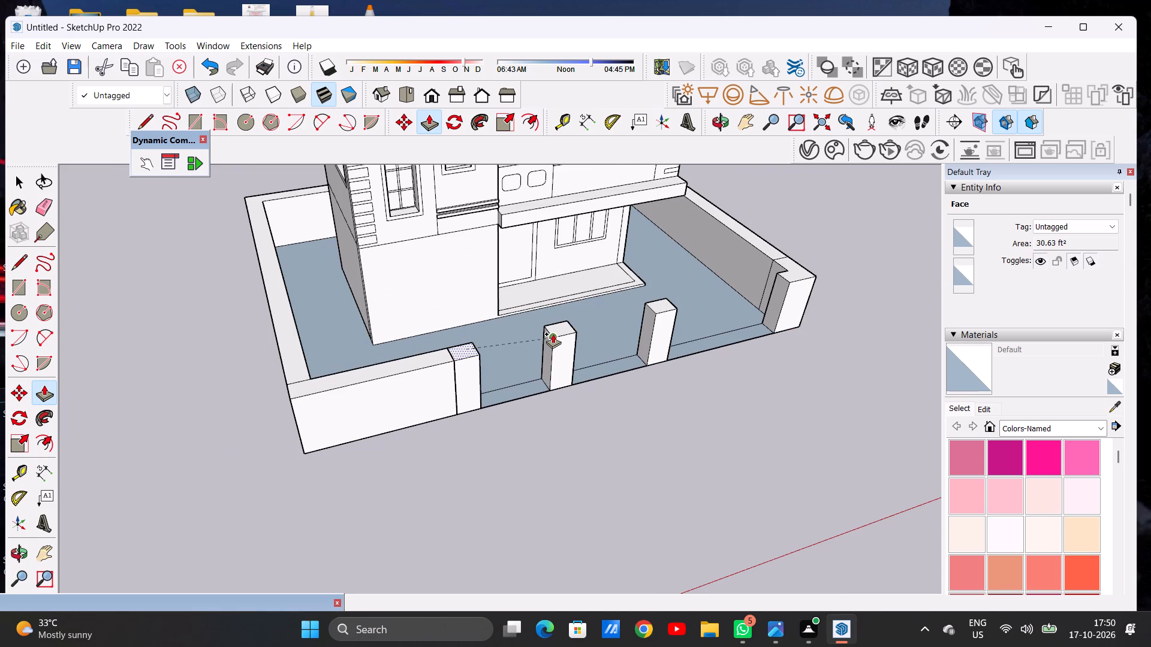
left_click(553, 334)
key("space")
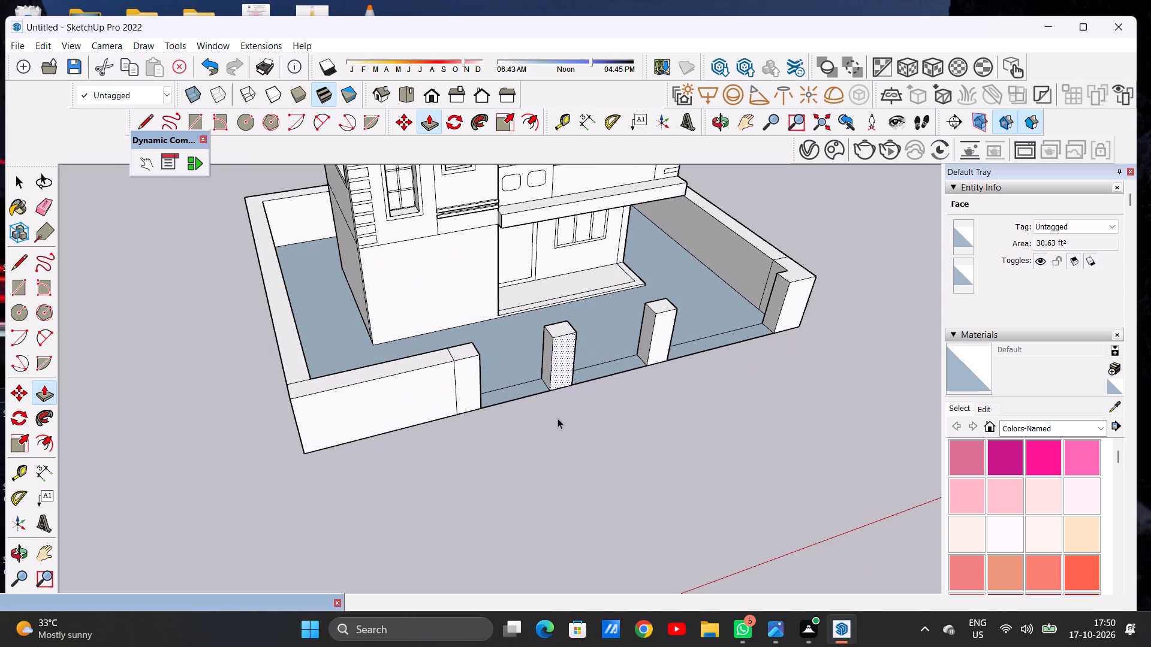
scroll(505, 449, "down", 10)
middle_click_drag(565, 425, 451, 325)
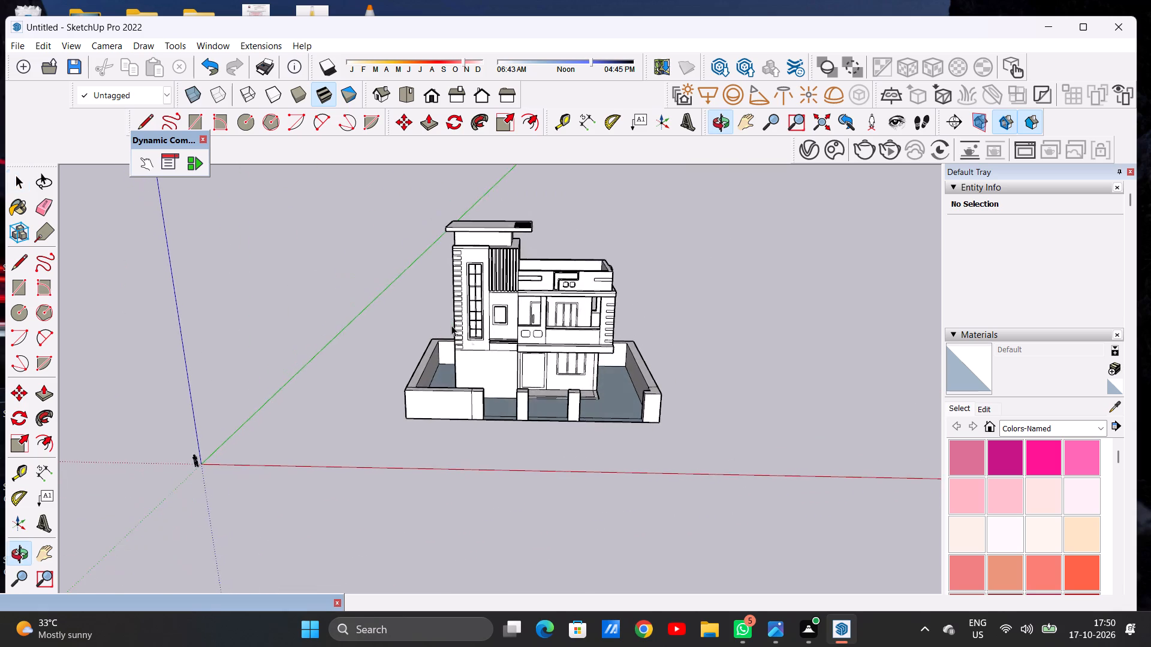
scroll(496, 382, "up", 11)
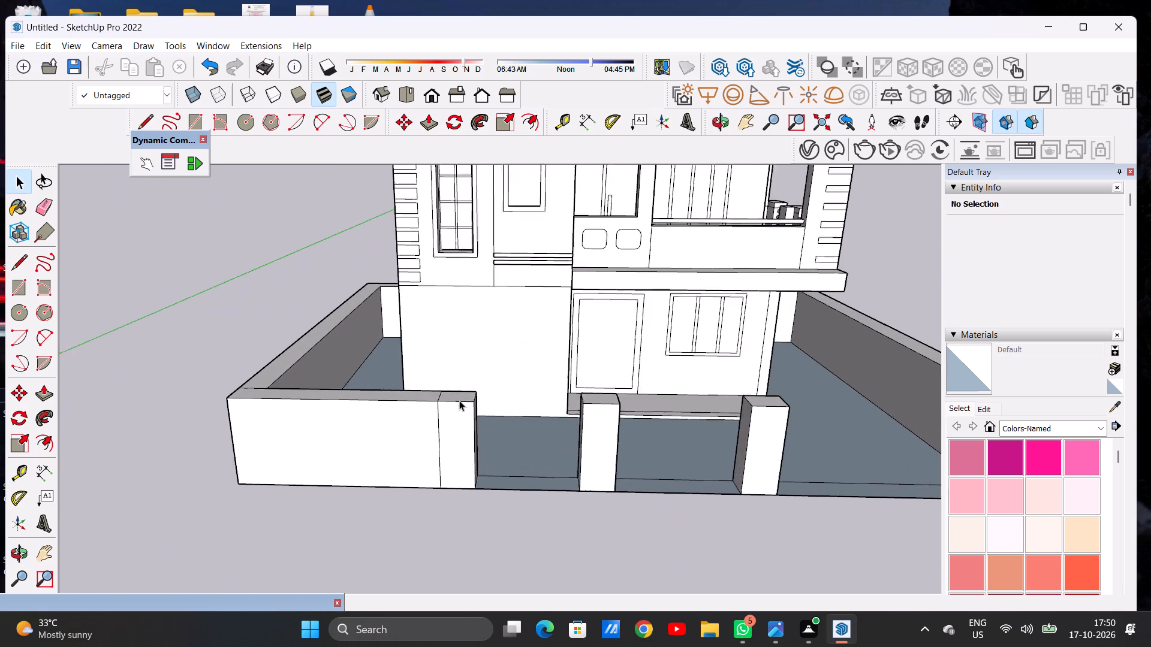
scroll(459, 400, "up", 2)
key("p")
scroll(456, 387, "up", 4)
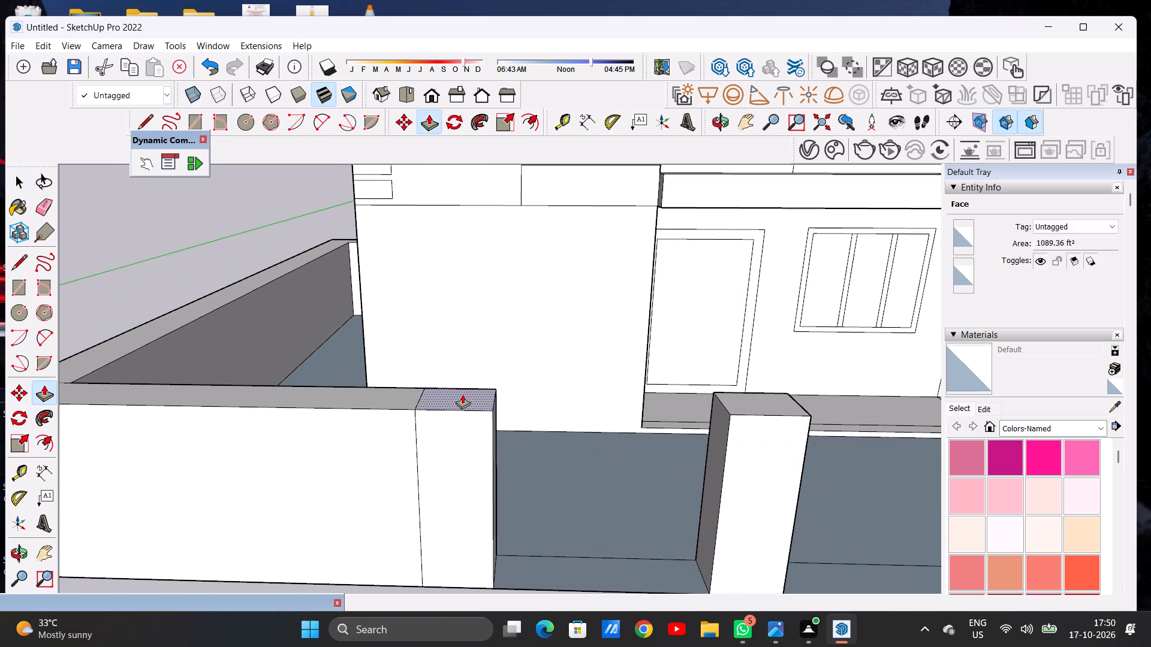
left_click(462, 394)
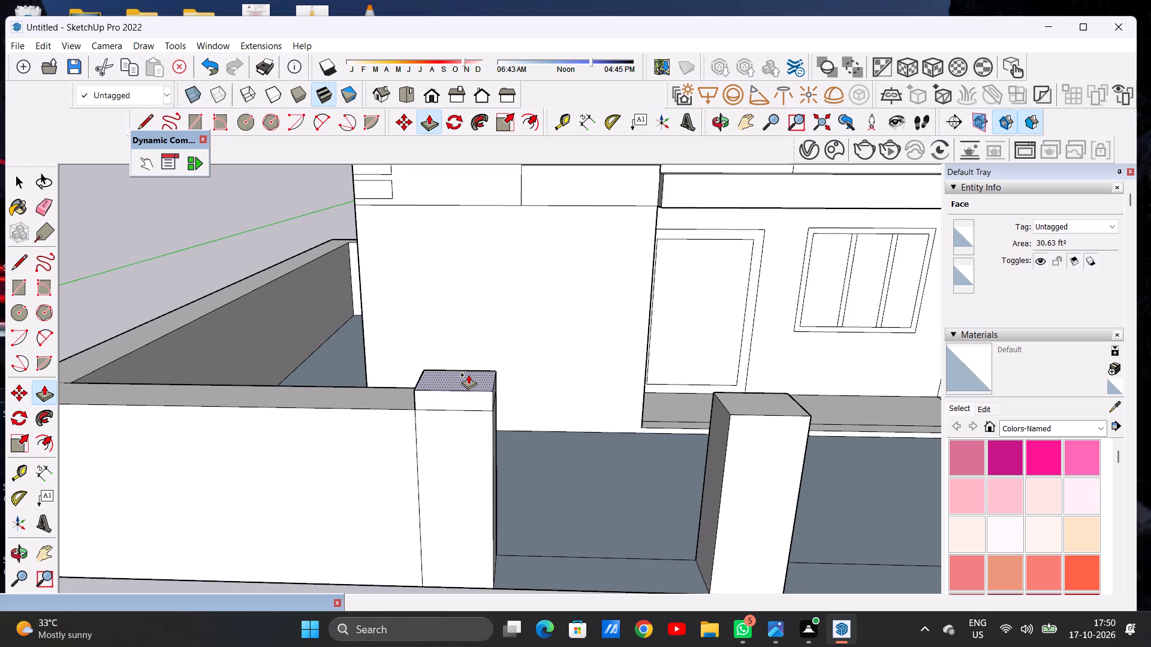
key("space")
Push/Pull the top of the tower-side gate pillar slightly above the top of the adjoining compound wall.
key("p")
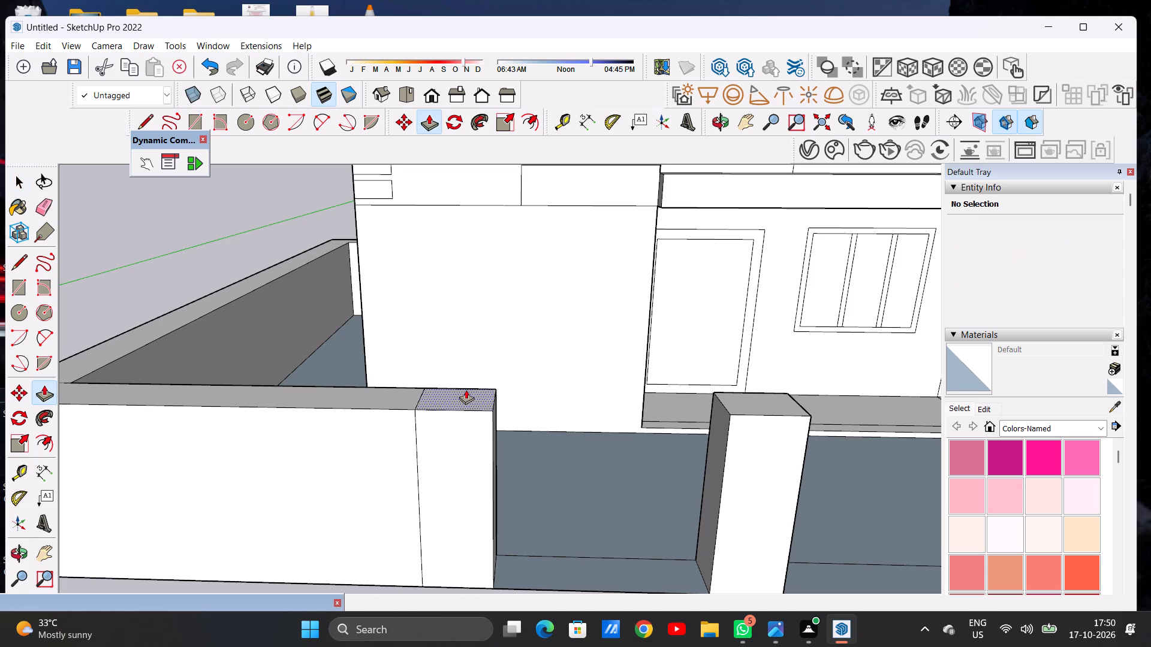
middle_click_drag(461, 390, 460, 435)
left_click(477, 458)
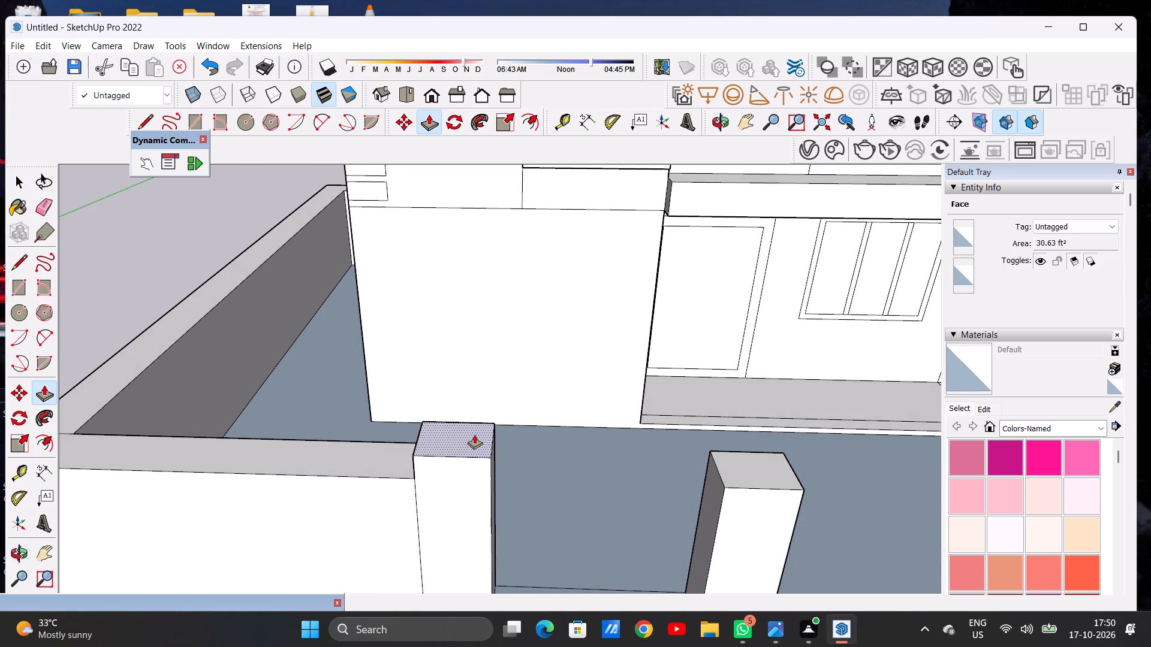
left_click(474, 434)
Push/Pull the tops of the middle and third gate pillars up to the height of the raised tower-side pillar.
left_click(736, 465)
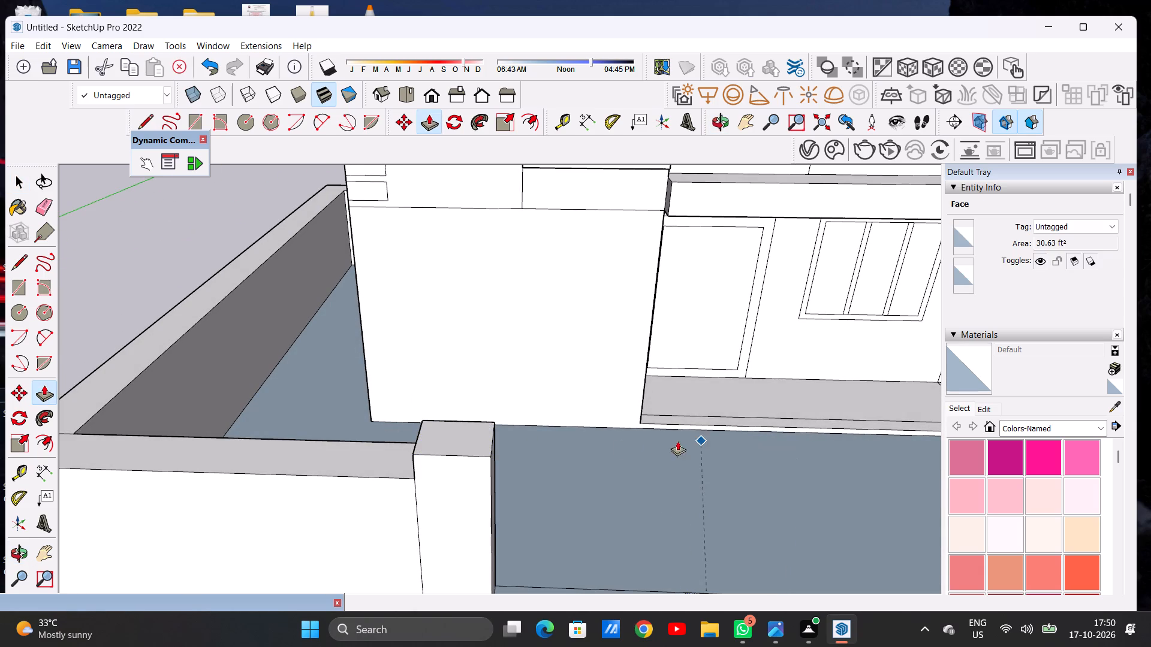
left_click(486, 453)
scroll(510, 449, "down", 6)
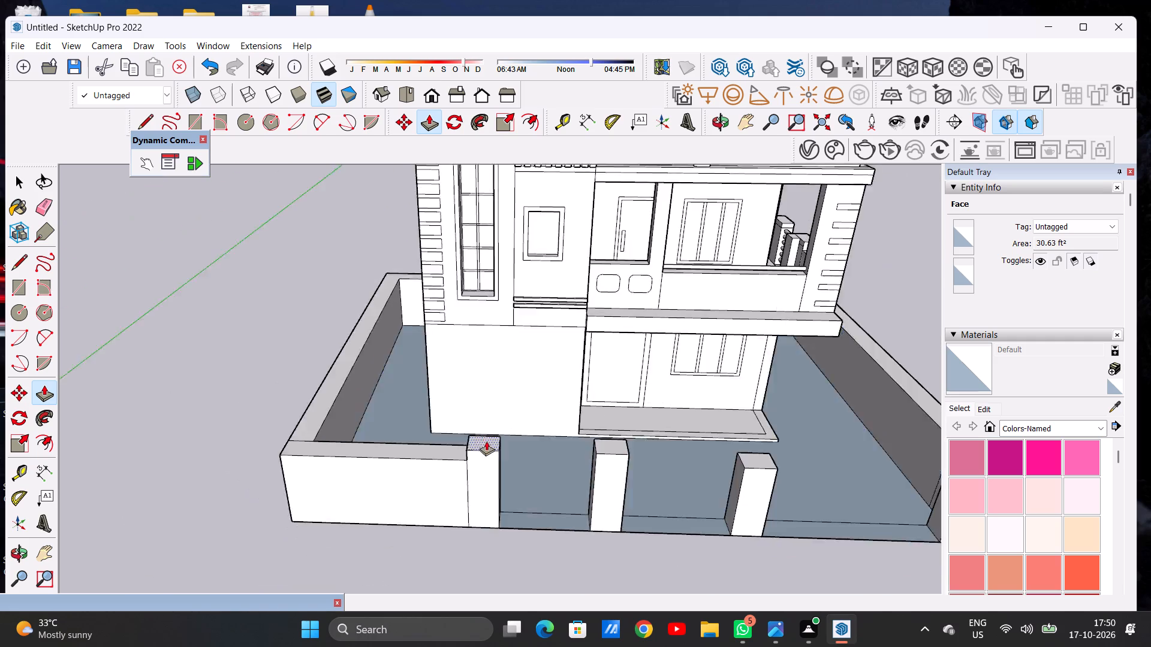
scroll(486, 441, "down", 10)
scroll(598, 427, "up", 11)
left_click(595, 449)
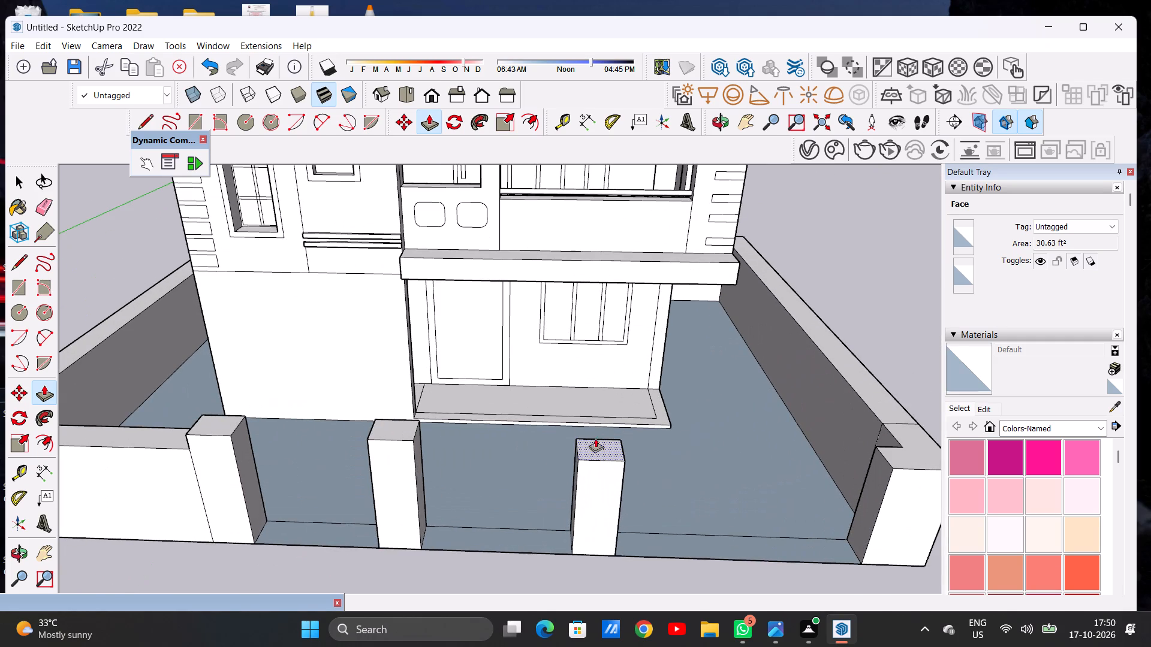
scroll(595, 412, "down", 5)
left_click(481, 430)
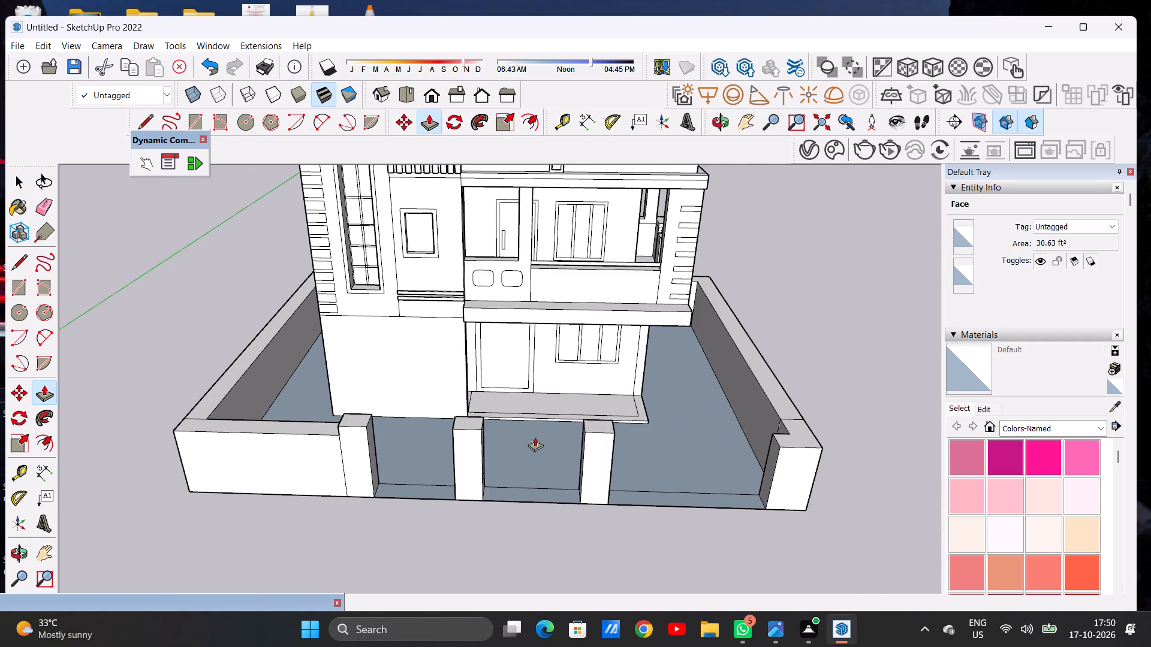
Push/Pull the top of the compound wall's front corner pillar, farthest from the tower, up to the gate pillars' height.
scroll(785, 429, "up", 5)
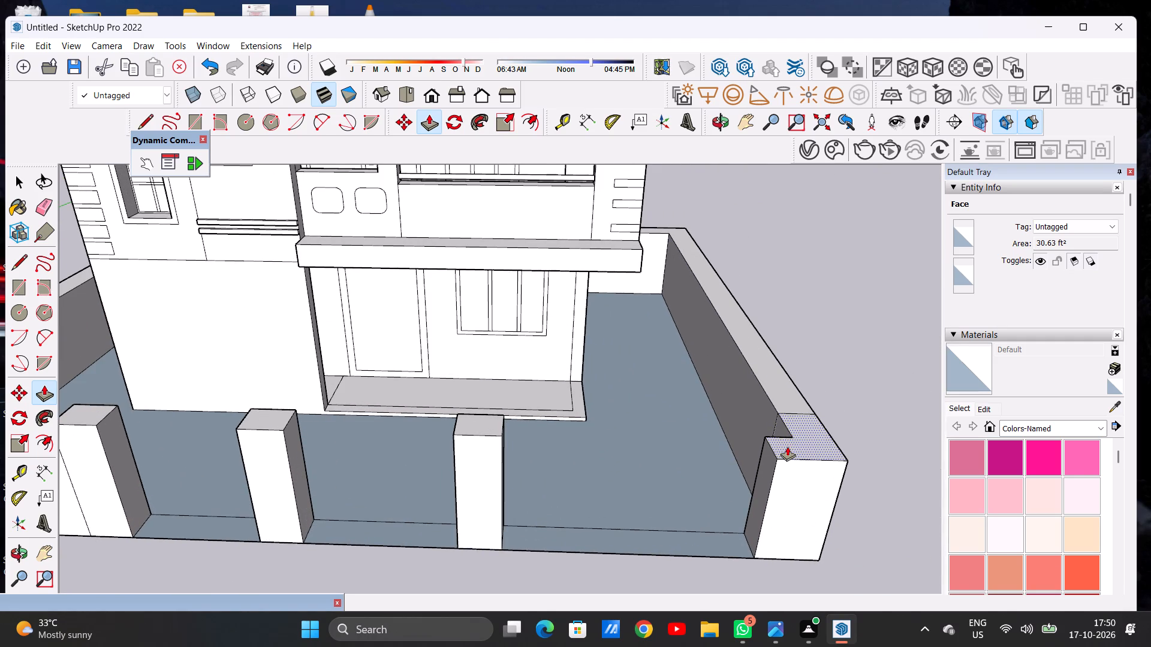
left_click(787, 446)
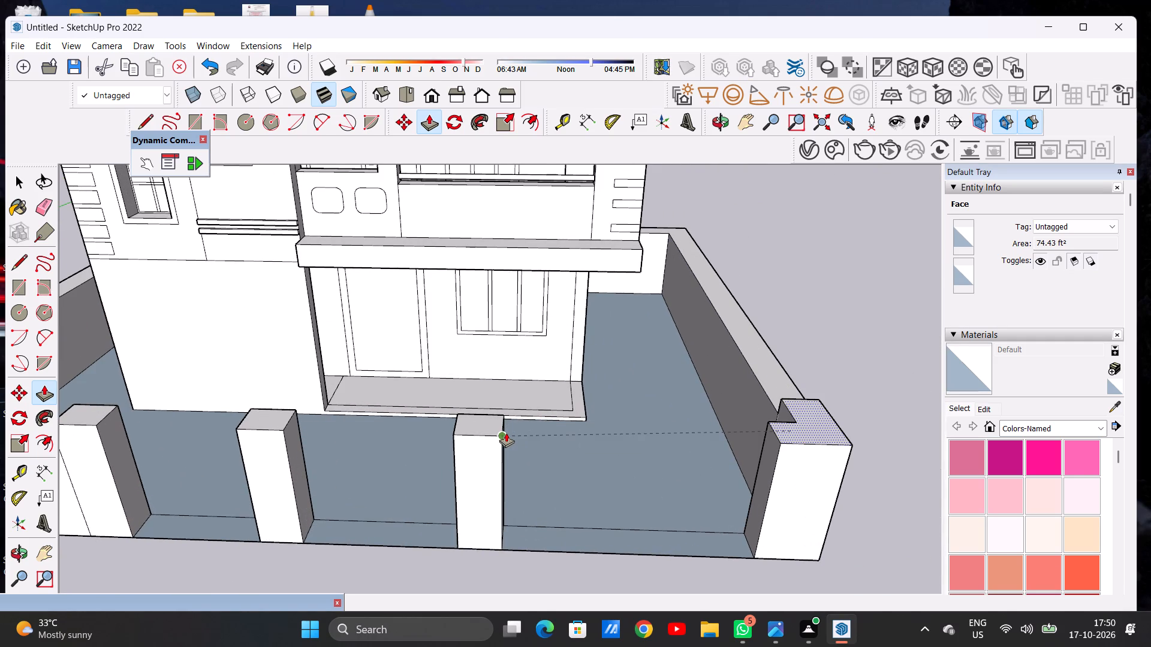
left_click(506, 433)
key("space")
Examine the raised gate pillars and the front of the compound wall from several distances and angles.
scroll(665, 437, "down", 3)
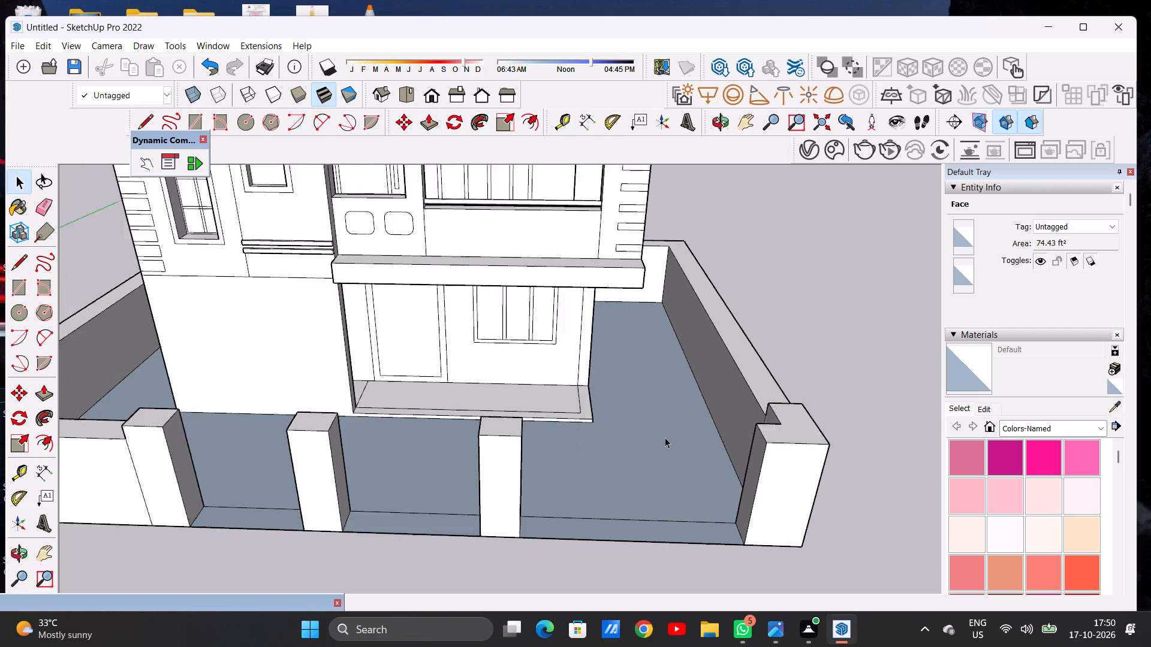
scroll(665, 437, "down", 15)
scroll(634, 456, "up", 1)
middle_click_drag(634, 452, 633, 391)
scroll(593, 454, "up", 7)
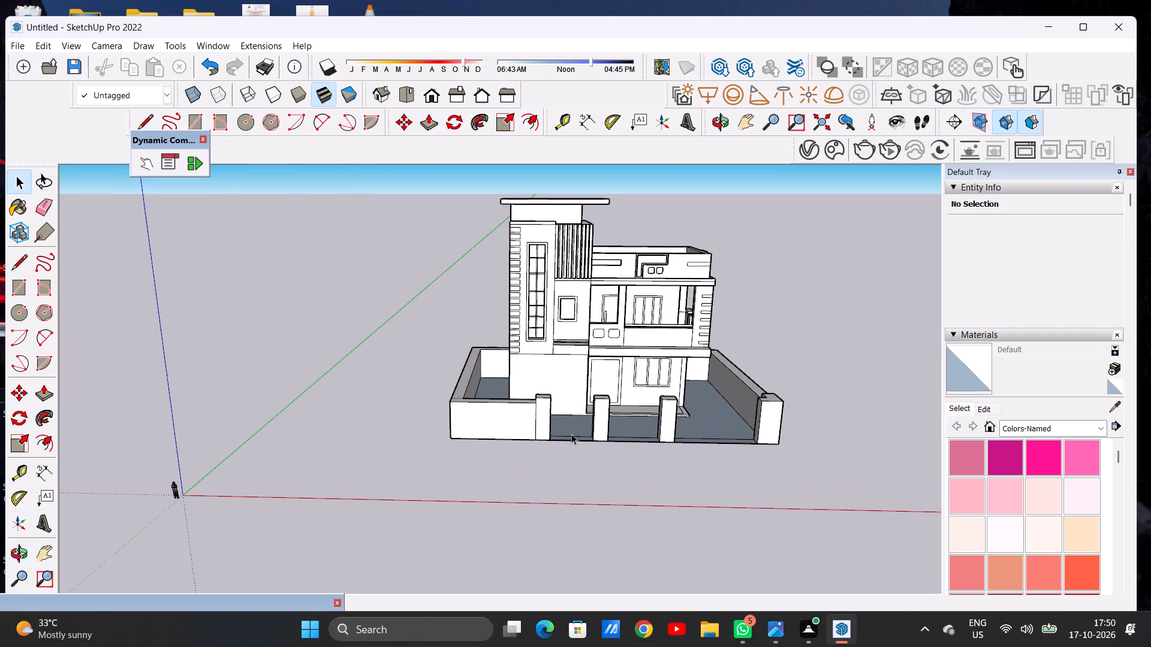
scroll(607, 408, "up", 3)
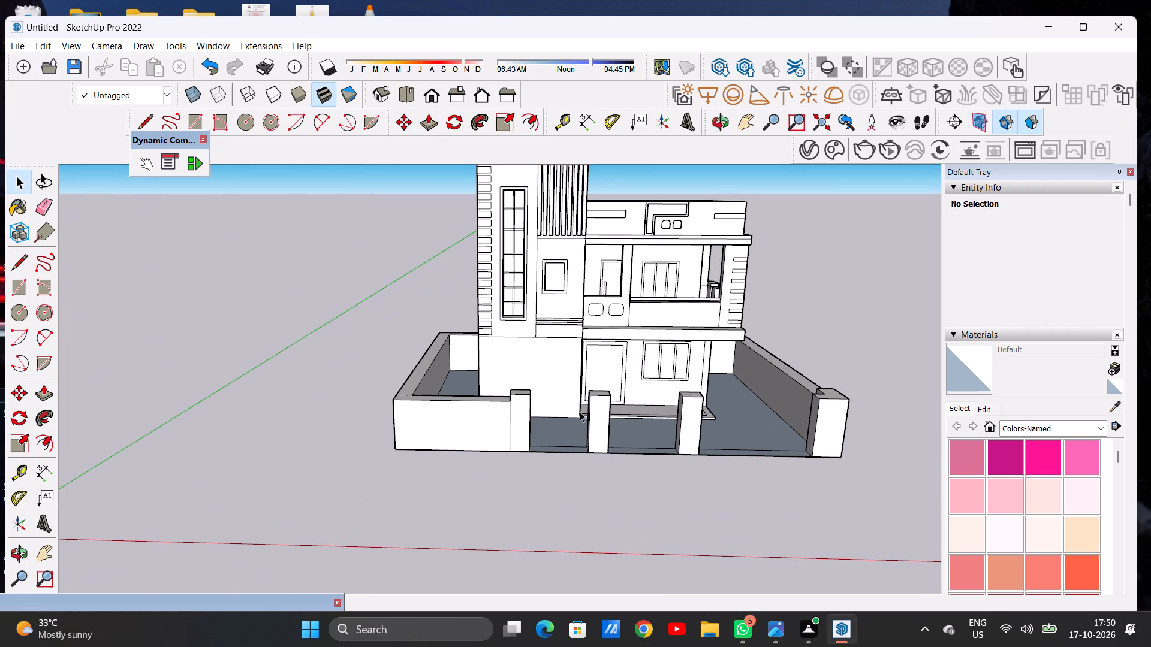
scroll(564, 466, "down", 5)
scroll(557, 413, "down", 1)
scroll(557, 413, "up", 6)
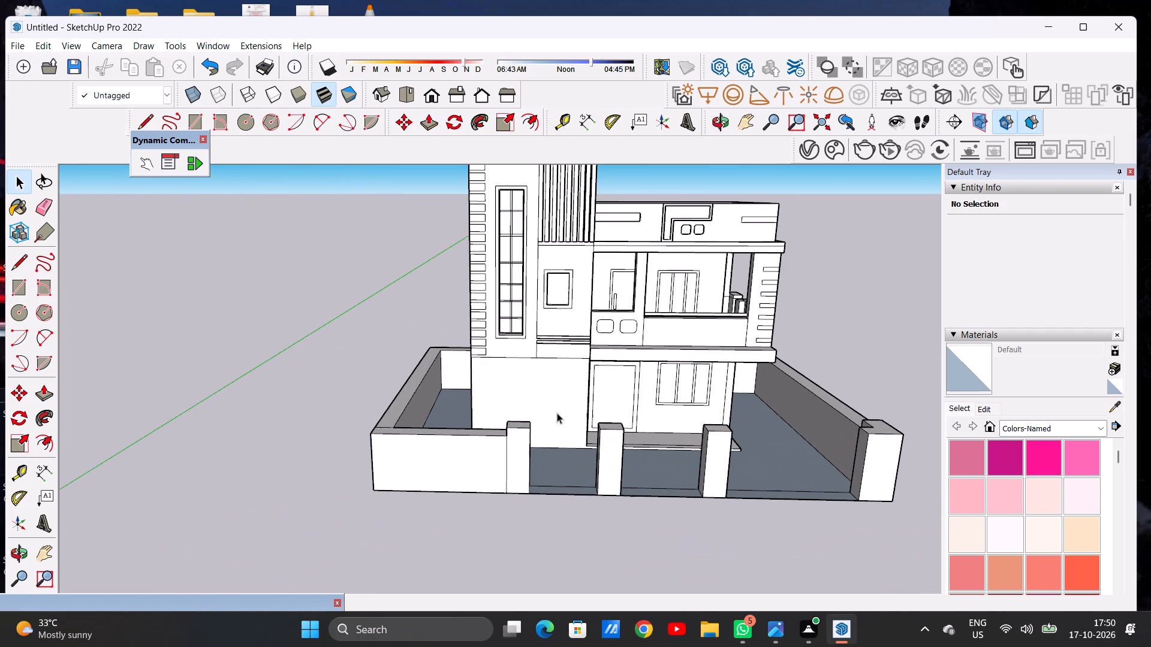
middle_click_drag(555, 455, 548, 451)
middle_click_drag(548, 451, 464, 416)
scroll(499, 420, "up", 7)
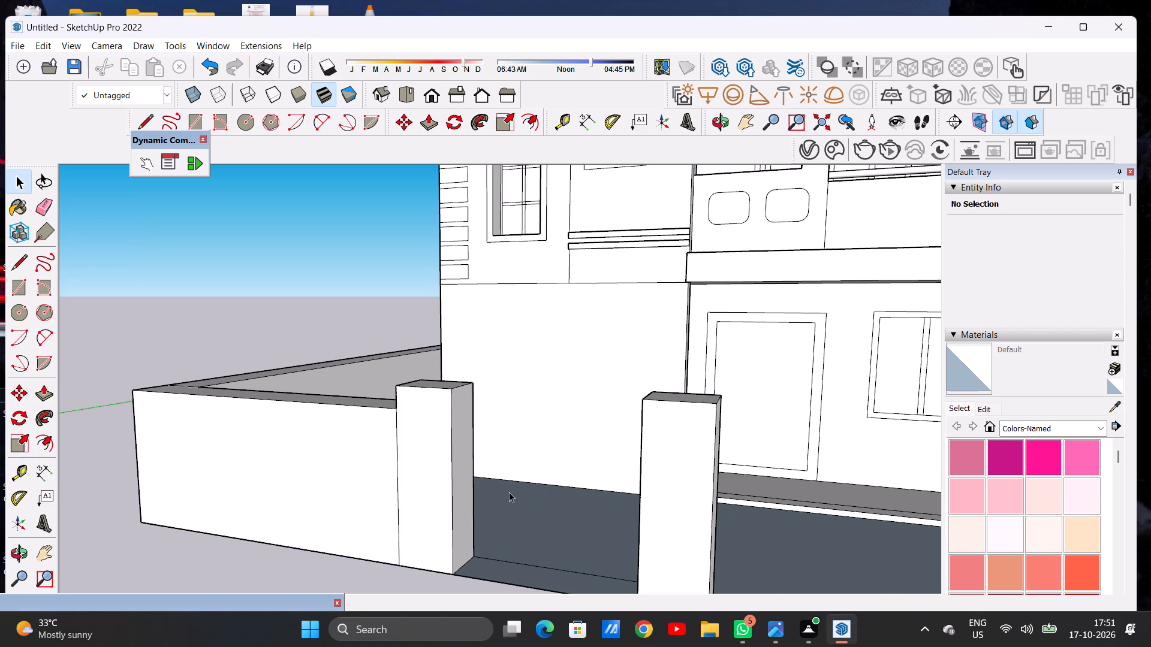
scroll(509, 489, "down", 6)
middle_click_drag(493, 487, 623, 486)
middle_click_drag(623, 486, 591, 537)
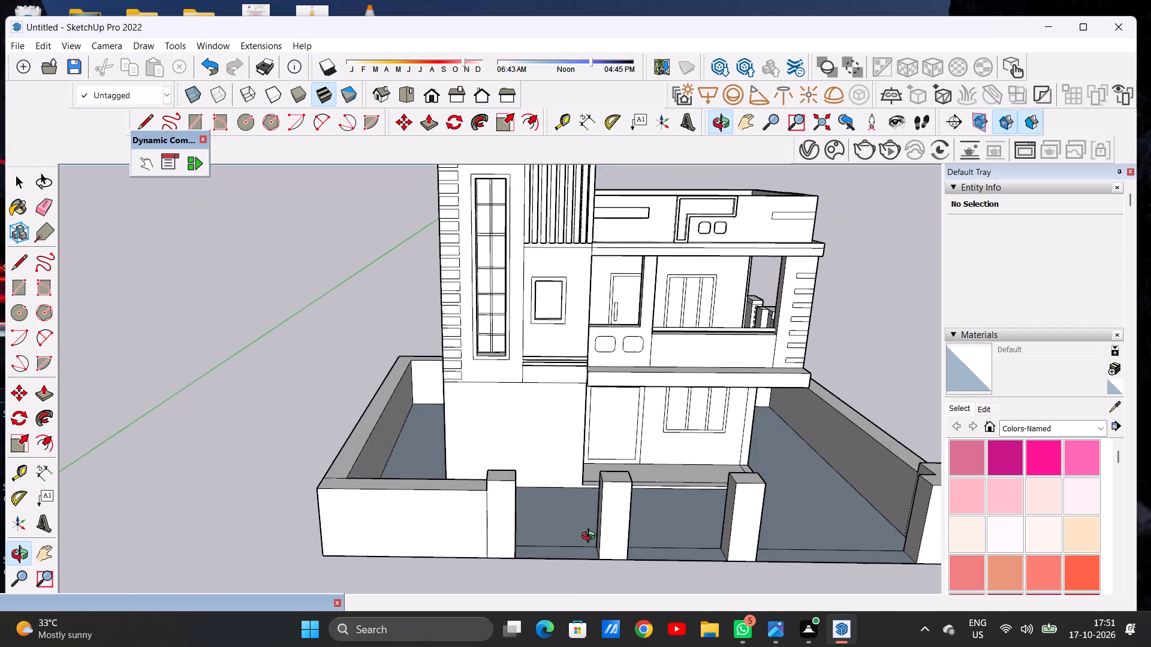
Push/Pull the ground strip between the tower-side and middle gate pillars slightly upward to form a low threshold.
middle_click_drag(591, 537, 578, 551)
scroll(587, 566, "up", 8)
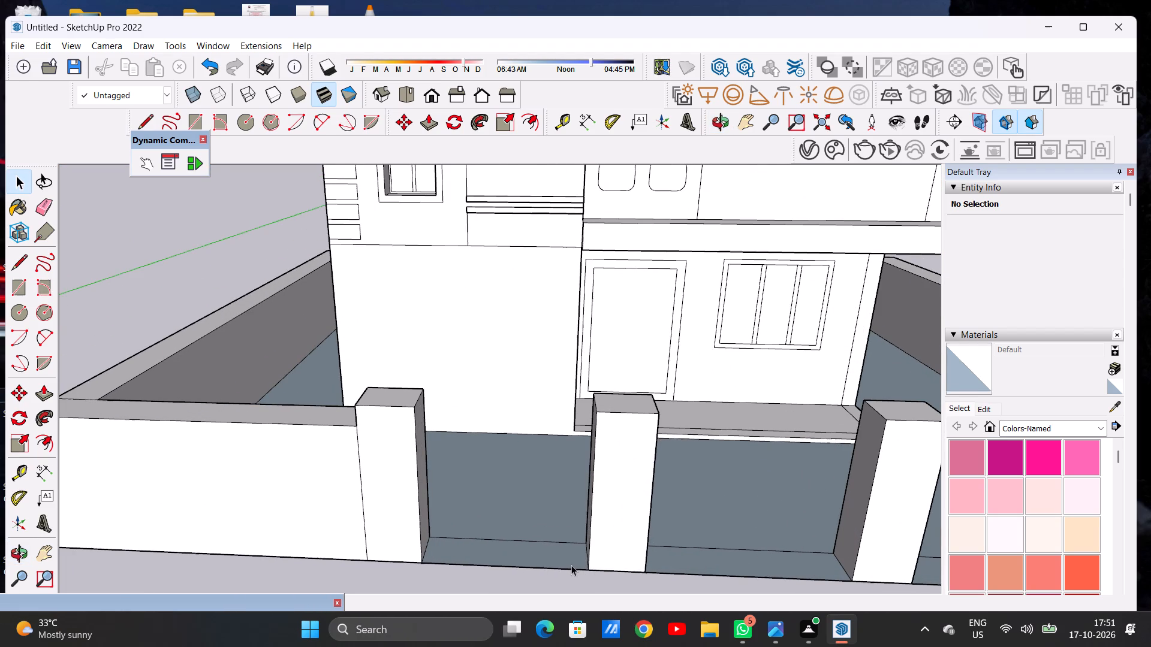
key("p")
scroll(581, 554, "up", 5)
left_click(581, 554)
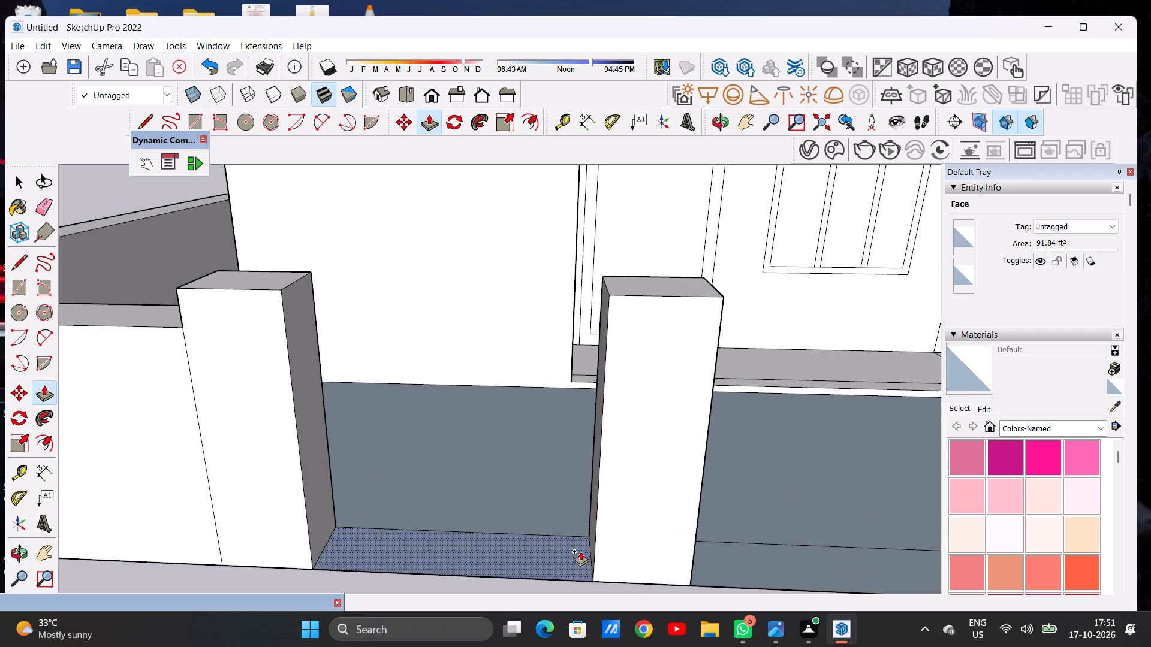
left_click(581, 547)
key("space")
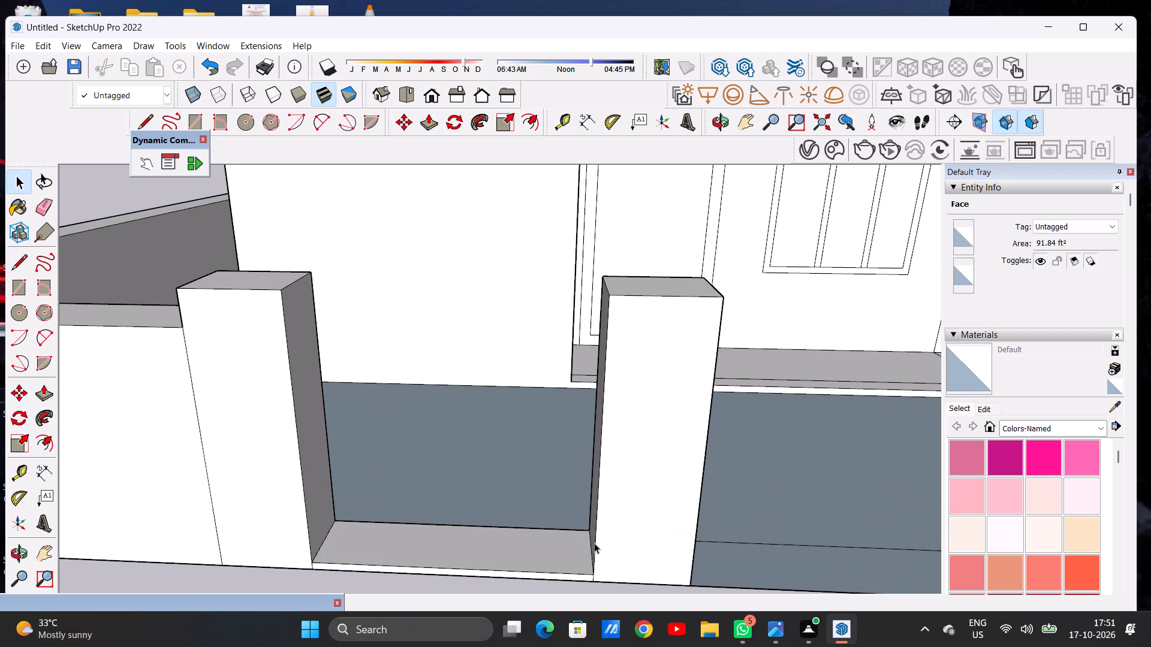
Examine the low threshold and the narrow gate opening between the first two pillars from several angles.
scroll(599, 540, "down", 7)
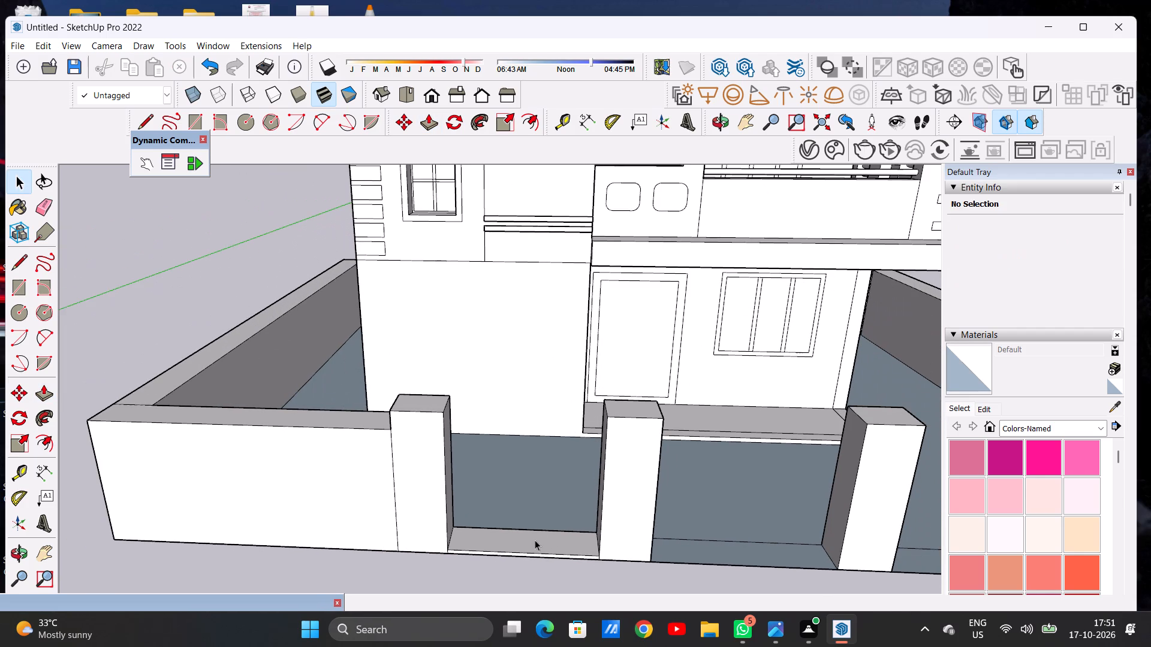
middle_click_drag(534, 537, 528, 489)
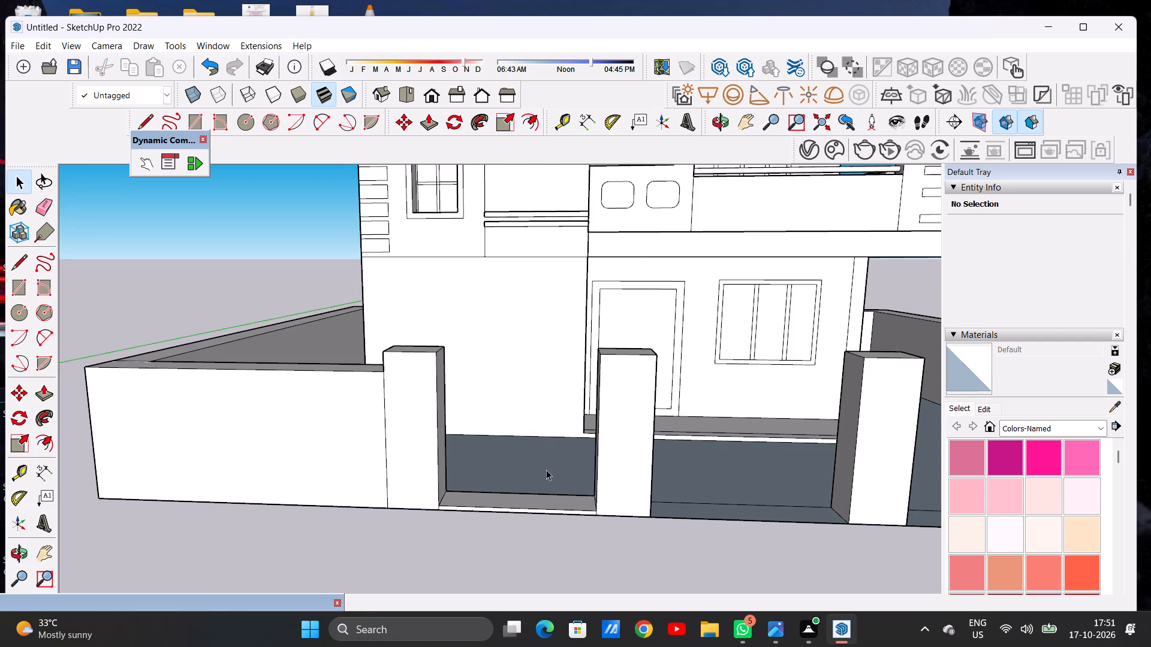
scroll(550, 479, "down", 3)
middle_click_drag(552, 479, 471, 458)
scroll(396, 398, "up", 5)
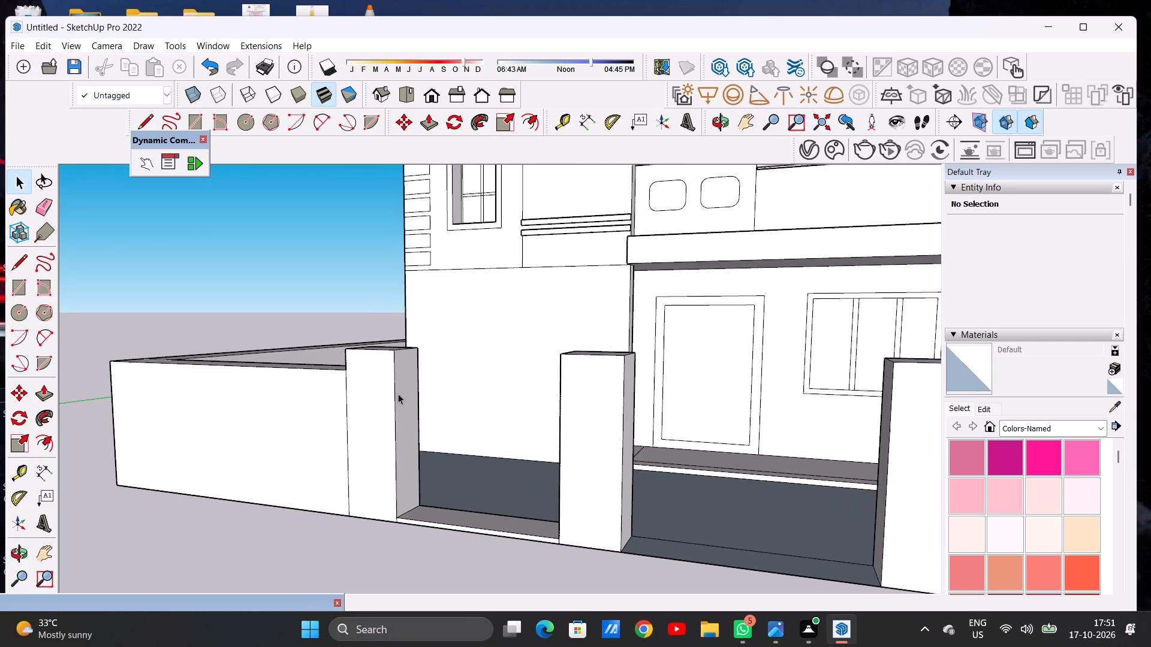
scroll(465, 429, "down", 4)
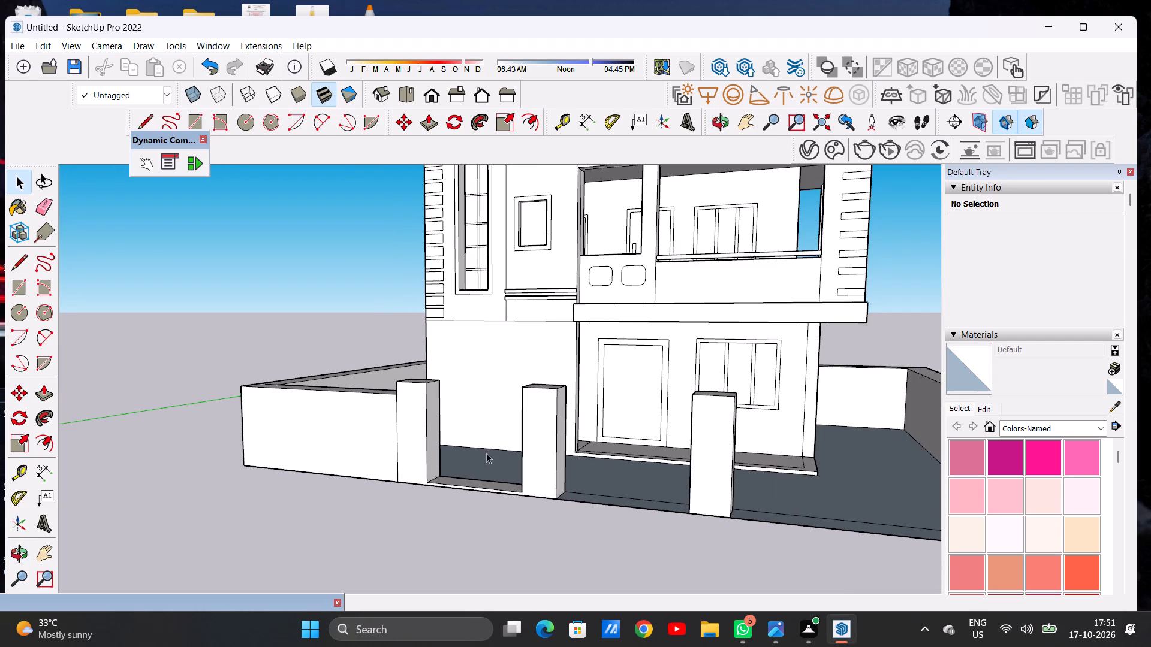
middle_click_drag(483, 461, 436, 494)
scroll(536, 468, "down", 9)
scroll(499, 454, "up", 1)
scroll(499, 454, "down", 1)
scroll(499, 454, "up", 5)
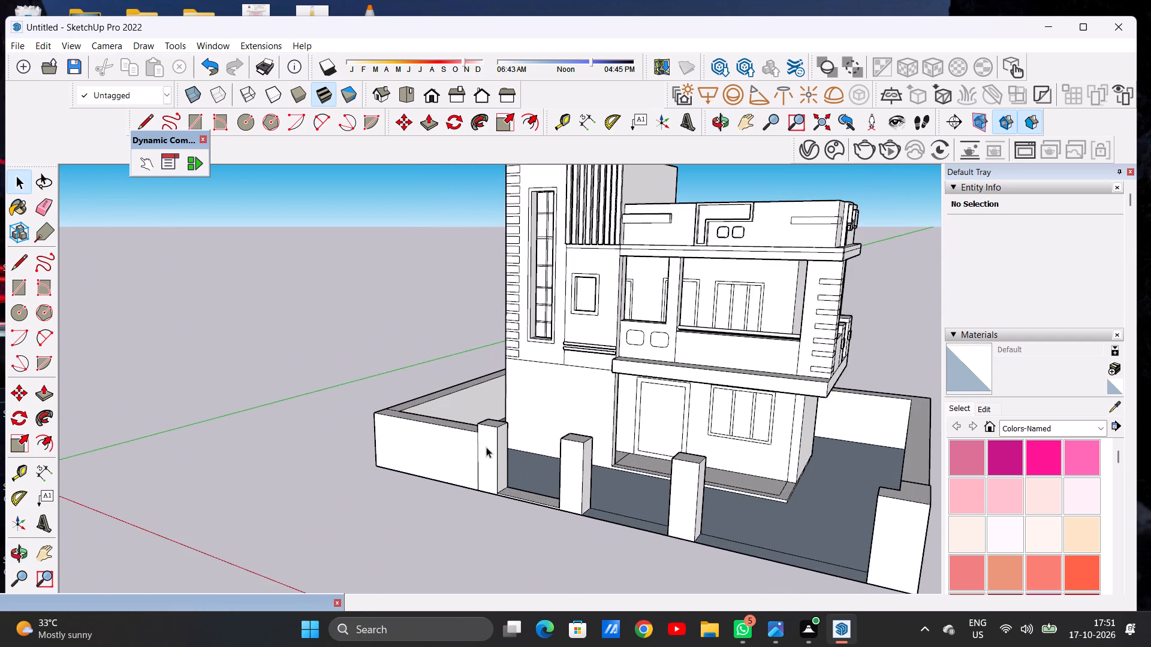
Draw a tall, narrow rectangular outline with the Line tool on the tower-side pillar's gate-opening face, from the threshold to below the pillar top.
middle_click_drag(520, 473, 395, 437)
scroll(477, 444, "up", 6)
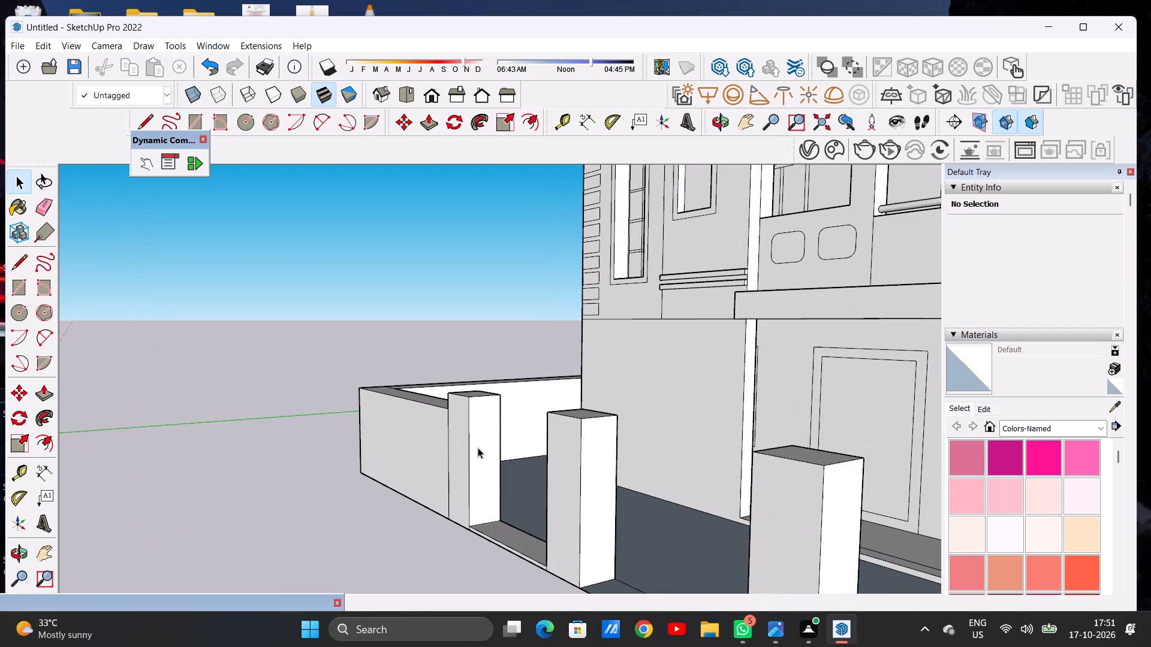
key("l")
scroll(480, 519, "up", 6)
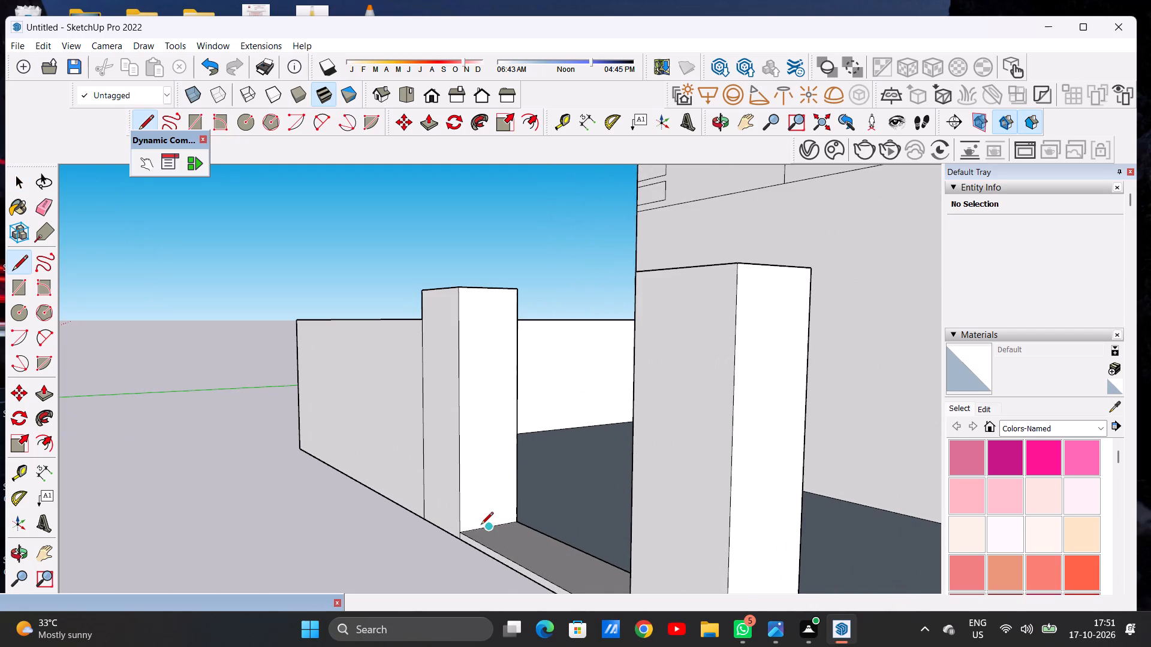
scroll(481, 526, "up", 5)
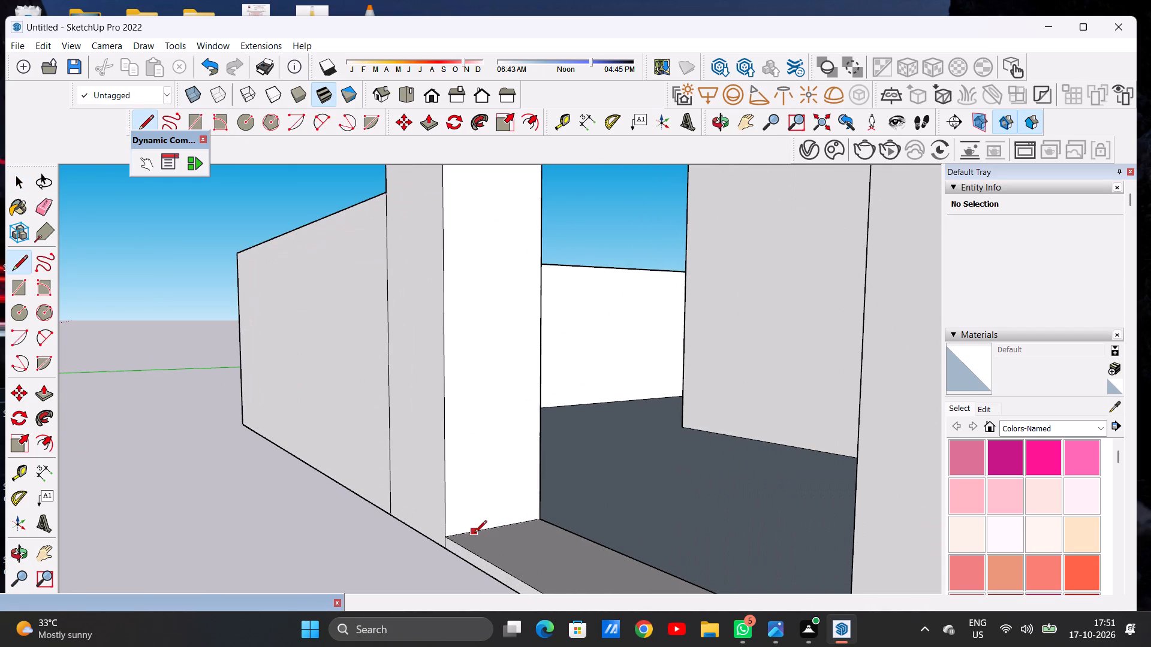
left_click(474, 534)
scroll(477, 449, "down", 3)
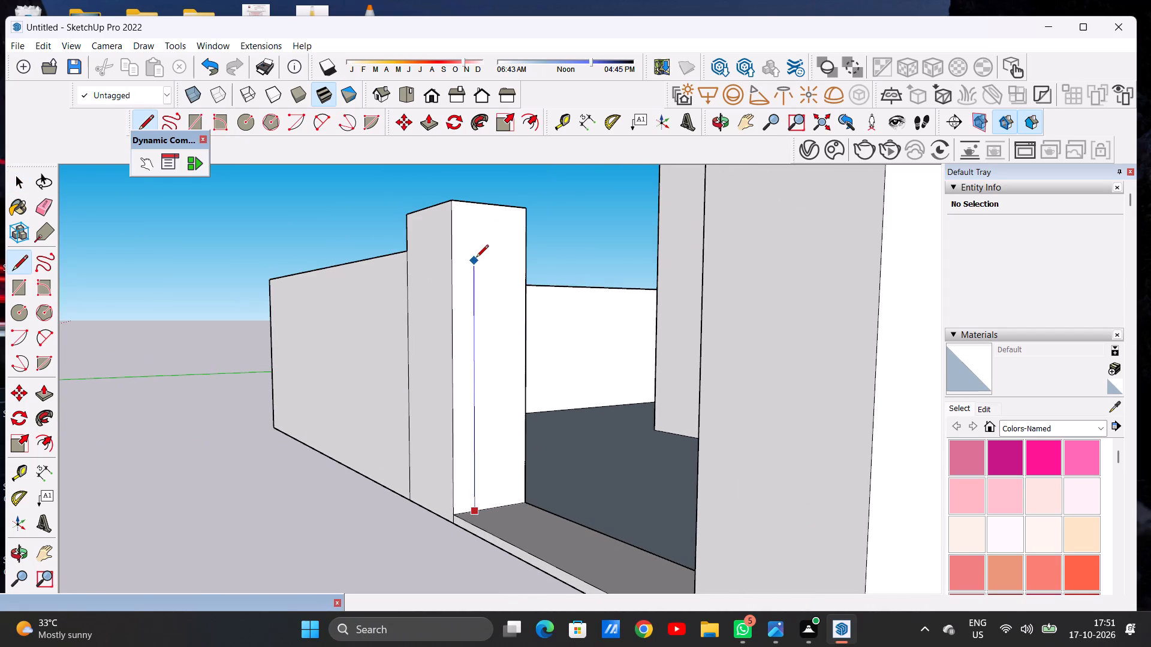
left_click(476, 250)
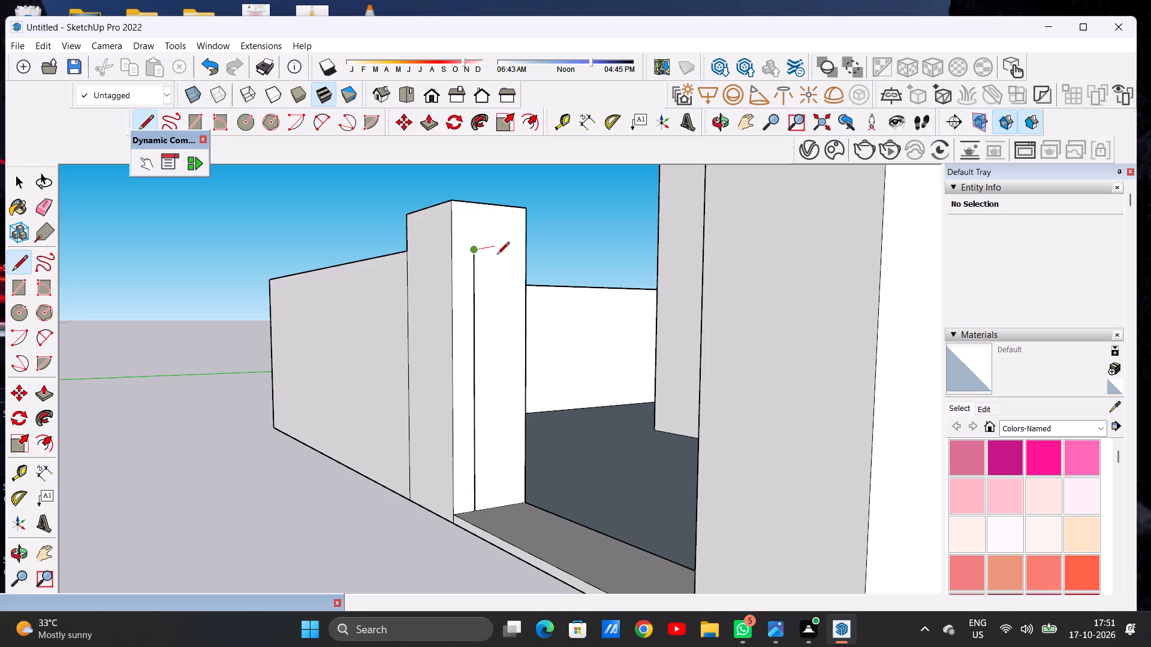
left_click(497, 255)
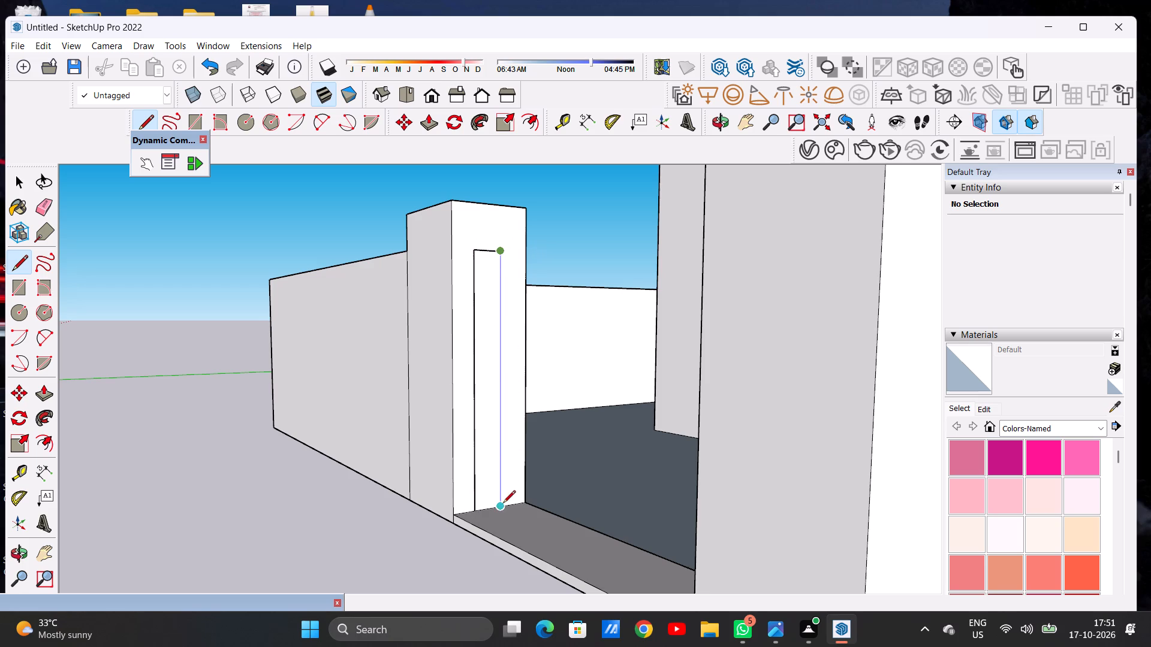
left_click(503, 504)
key("space")
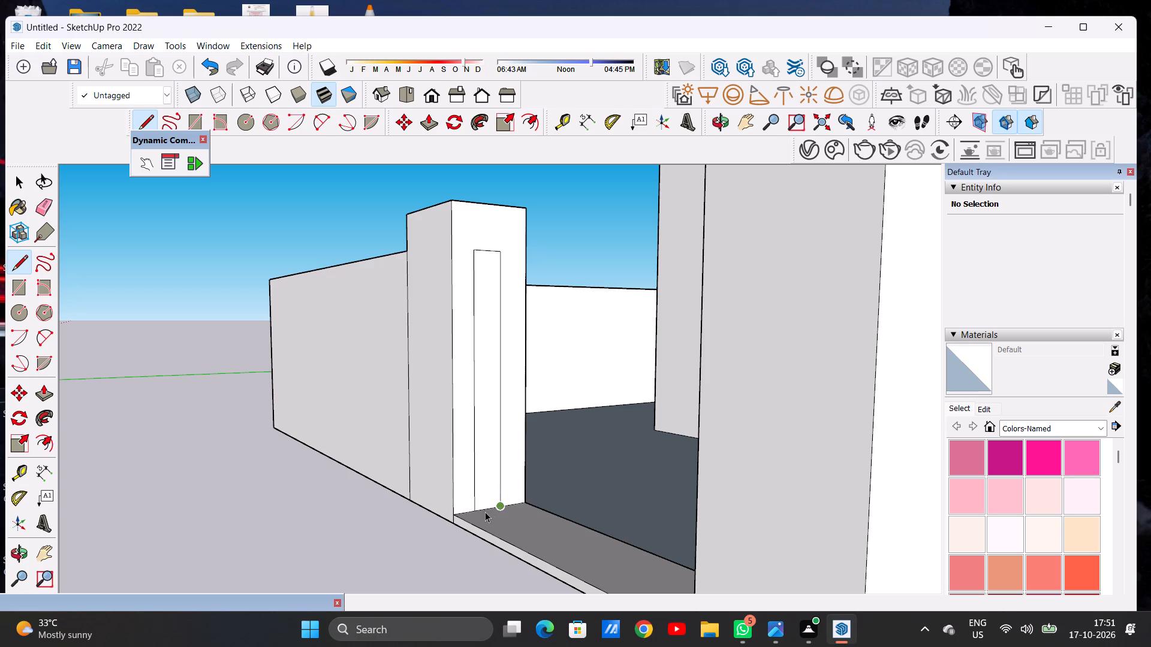
scroll(493, 530, "down", 6)
middle_click_drag(477, 439, 594, 439)
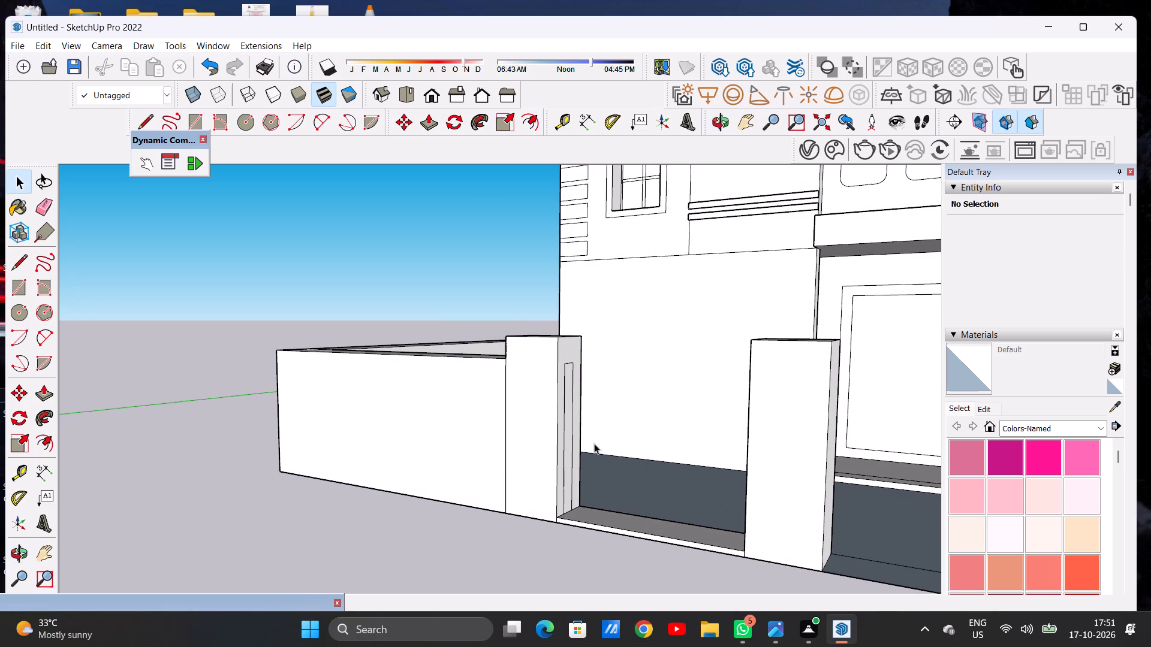
Copy the tall rectangular outline from the tower-side pillar straight across to the middle pillar's facing side, resting on the threshold.
scroll(471, 478, "down", 2)
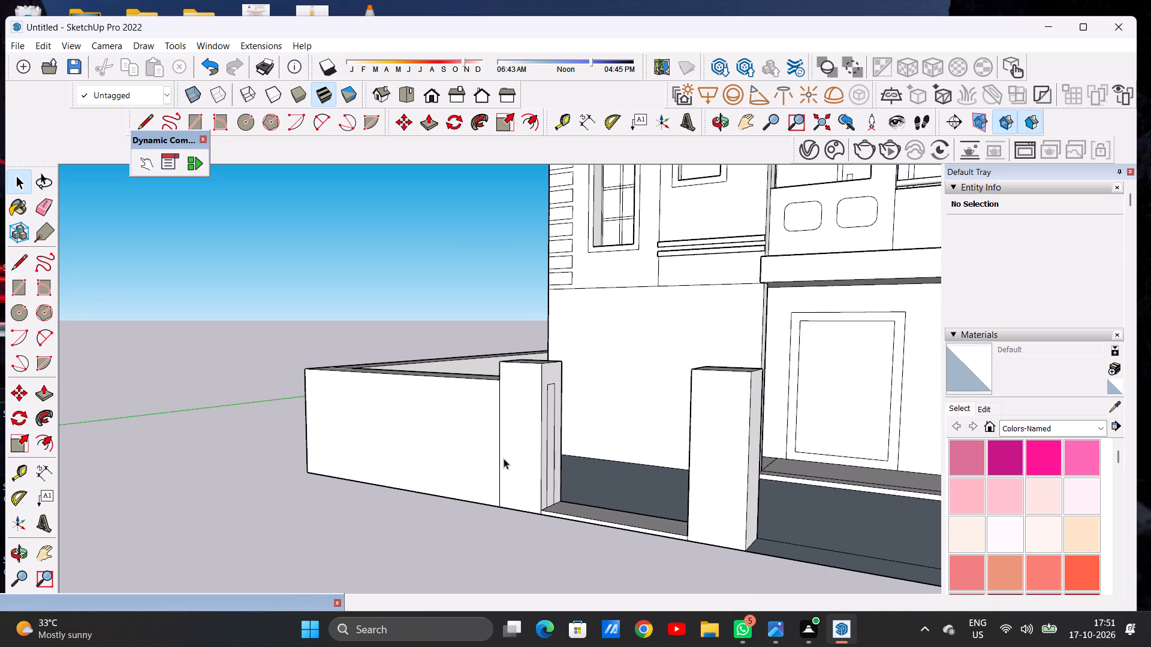
scroll(559, 421, "up", 5)
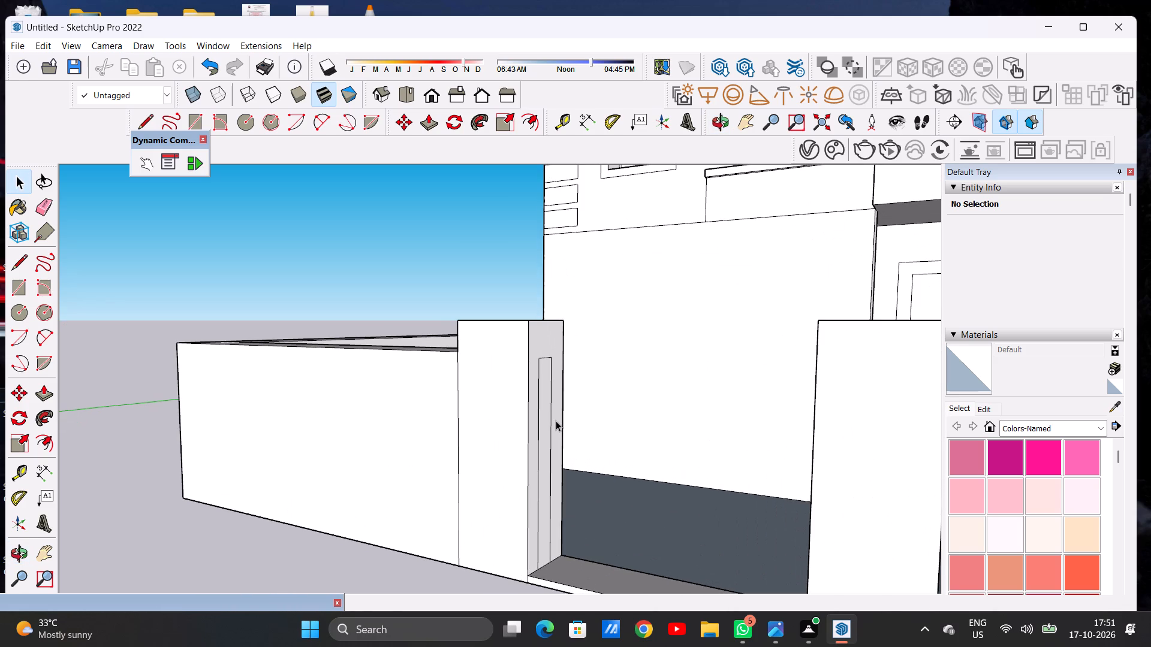
scroll(532, 418, "down", 6)
middle_click_drag(552, 436, 793, 439)
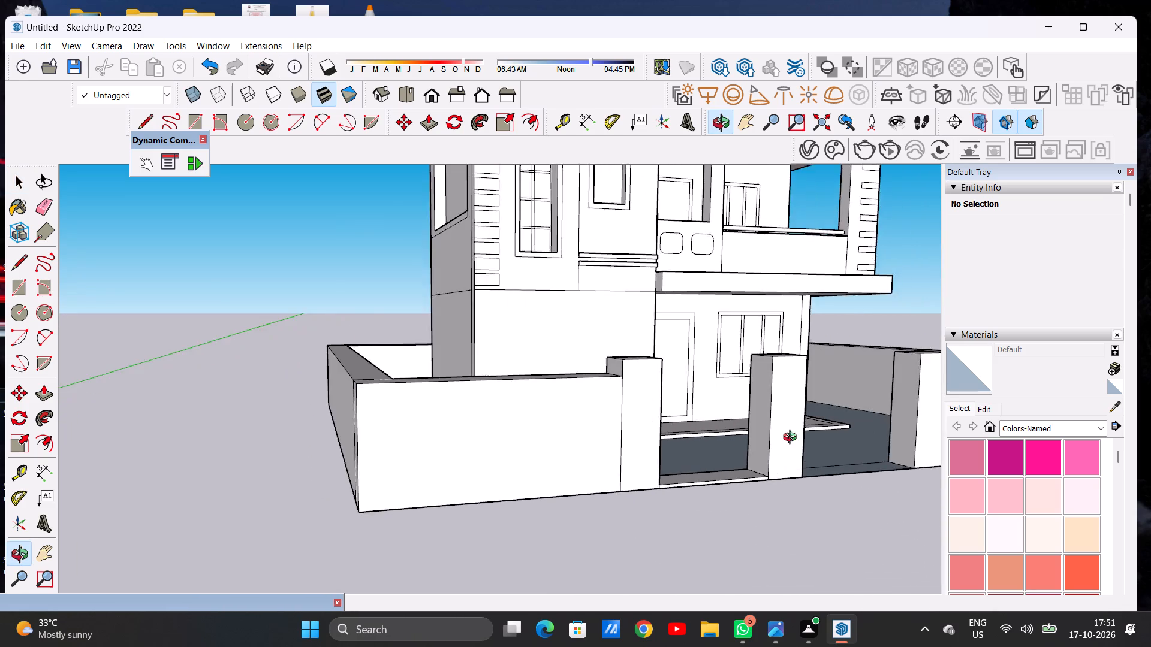
middle_click_drag(793, 439, 522, 479)
scroll(523, 515, "up", 9)
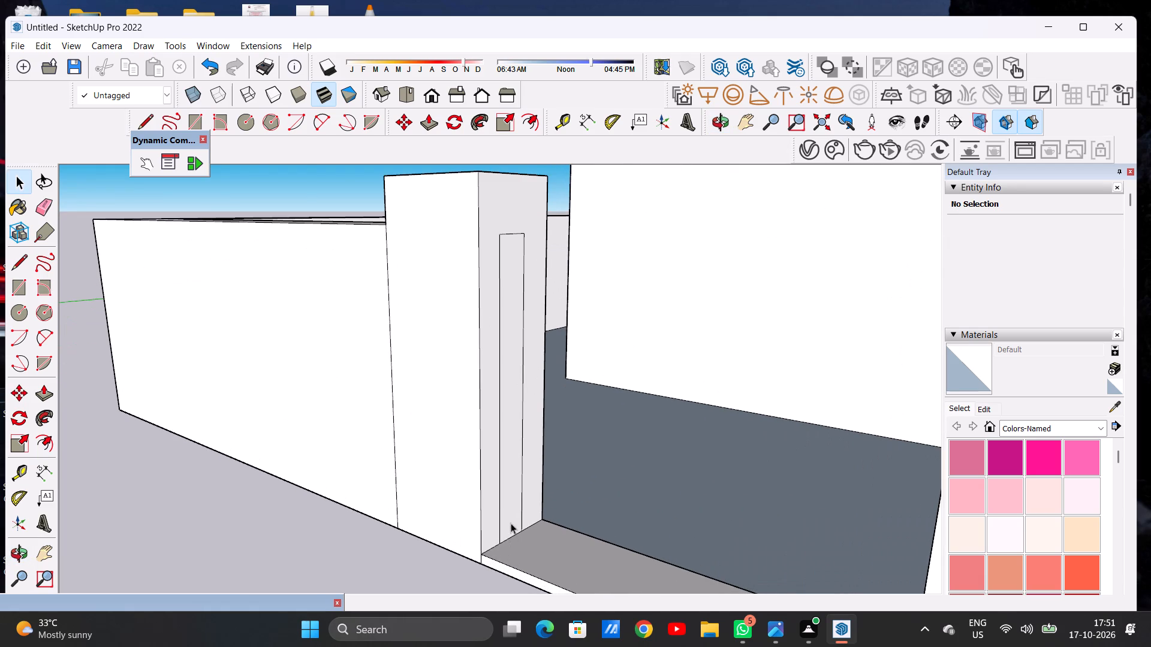
double_click(511, 523)
key("m")
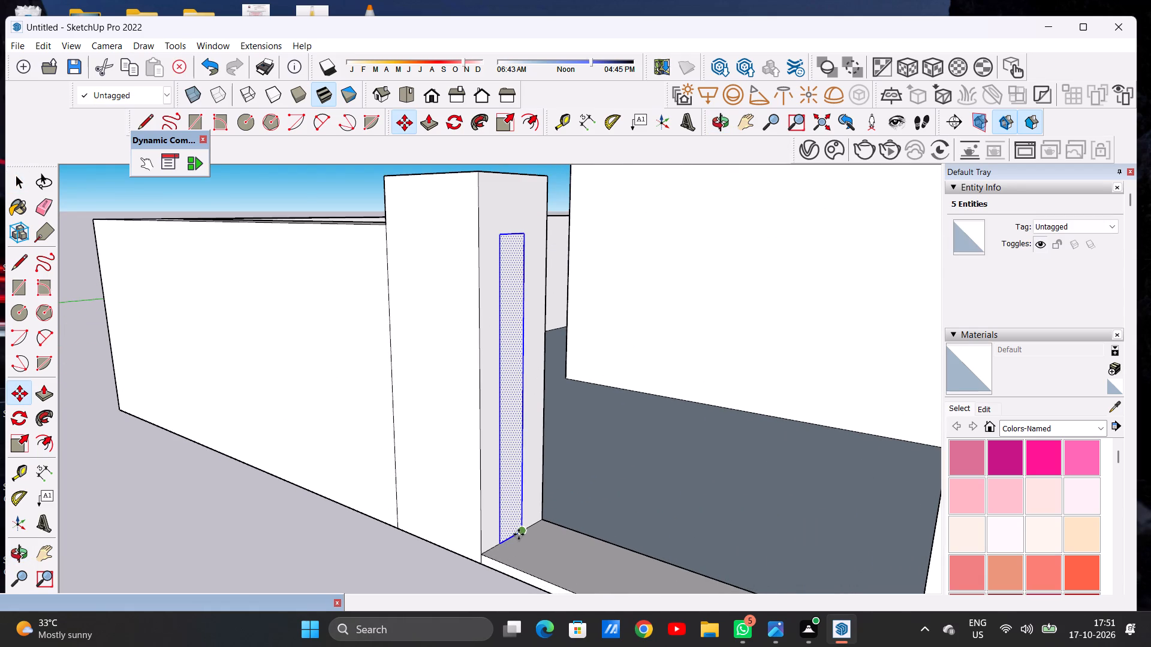
left_click(519, 534)
scroll(586, 545, "down", 2)
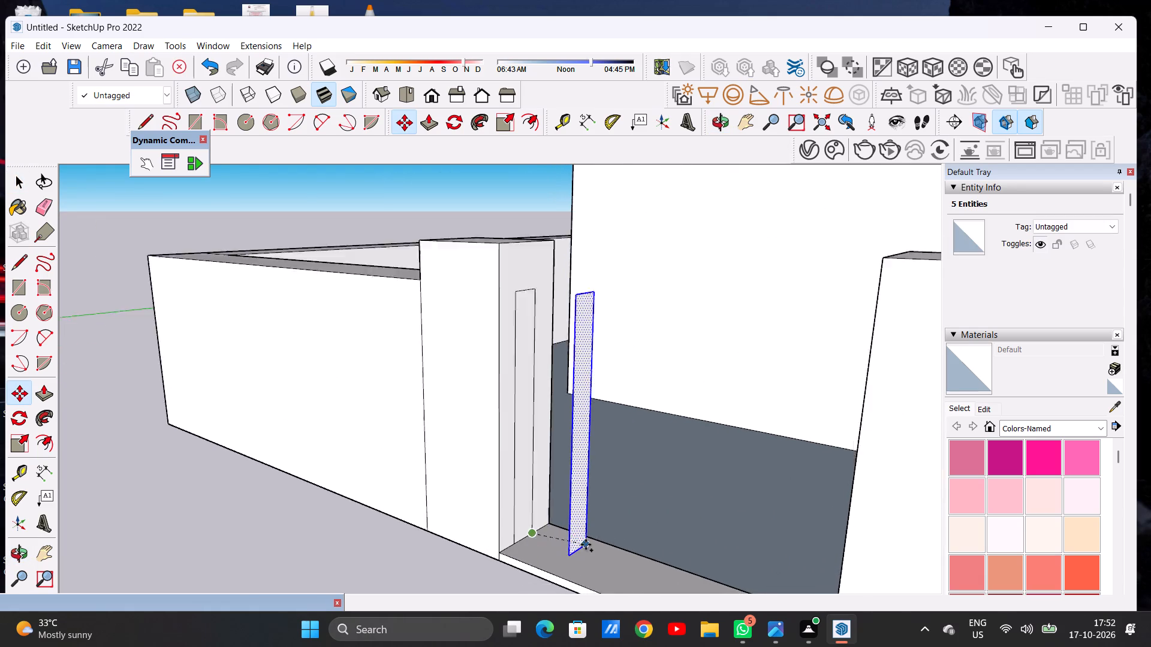
scroll(586, 545, "down", 8)
middle_click_drag(623, 548, 845, 509)
scroll(748, 501, "up", 1)
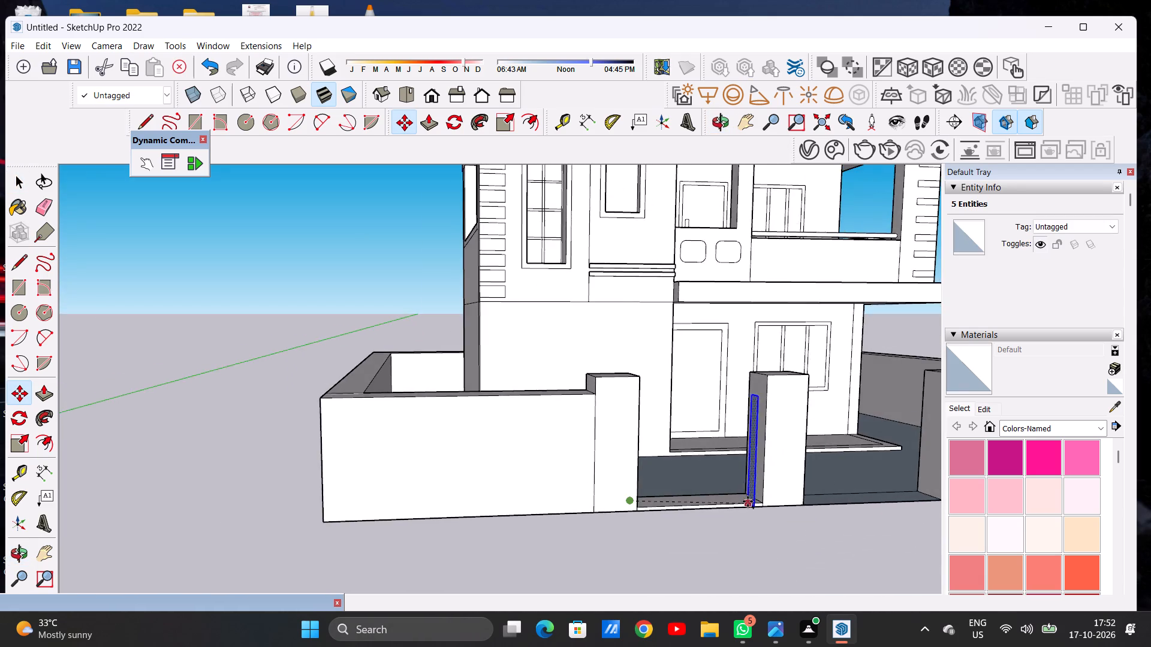
scroll(748, 501, "up", 15)
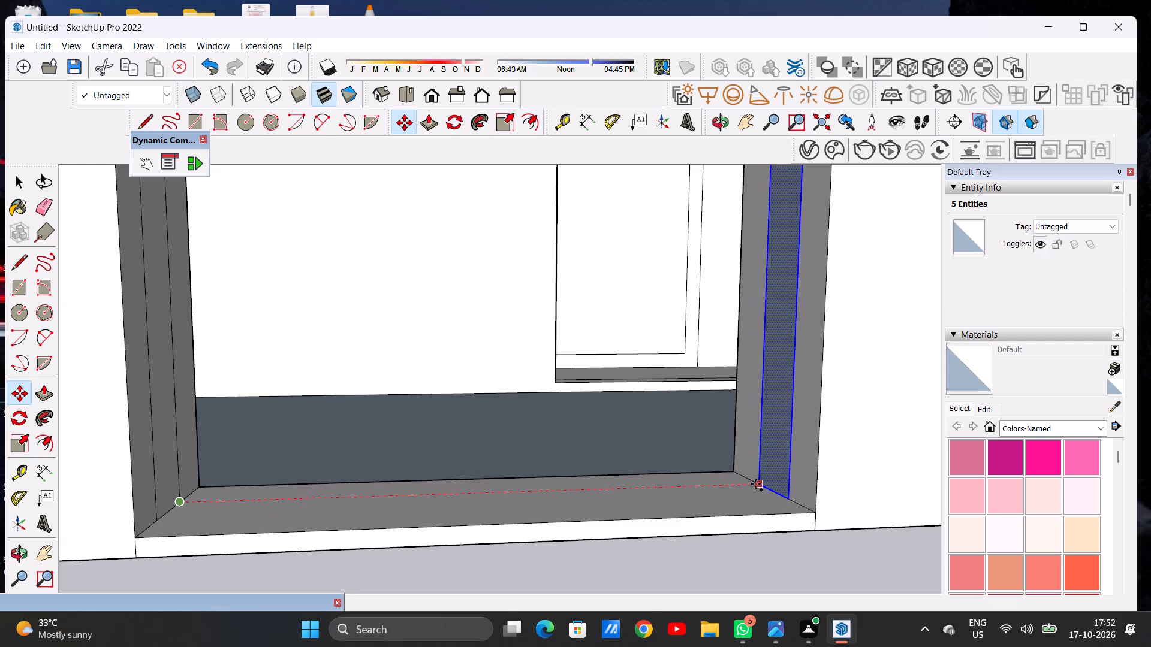
left_click(755, 477)
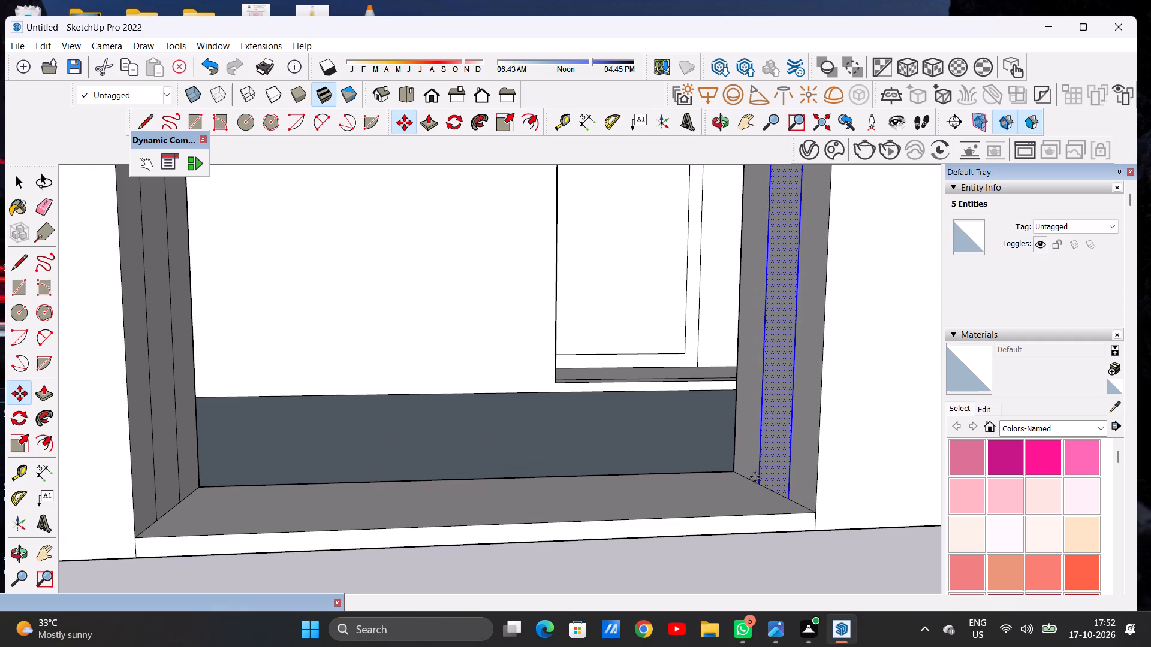
key("space")
left_click(776, 560)
Push/Pull the tall rectangle on the tower-side pillar slightly outward into the gate opening to form a gate post.
scroll(709, 518, "down", 3)
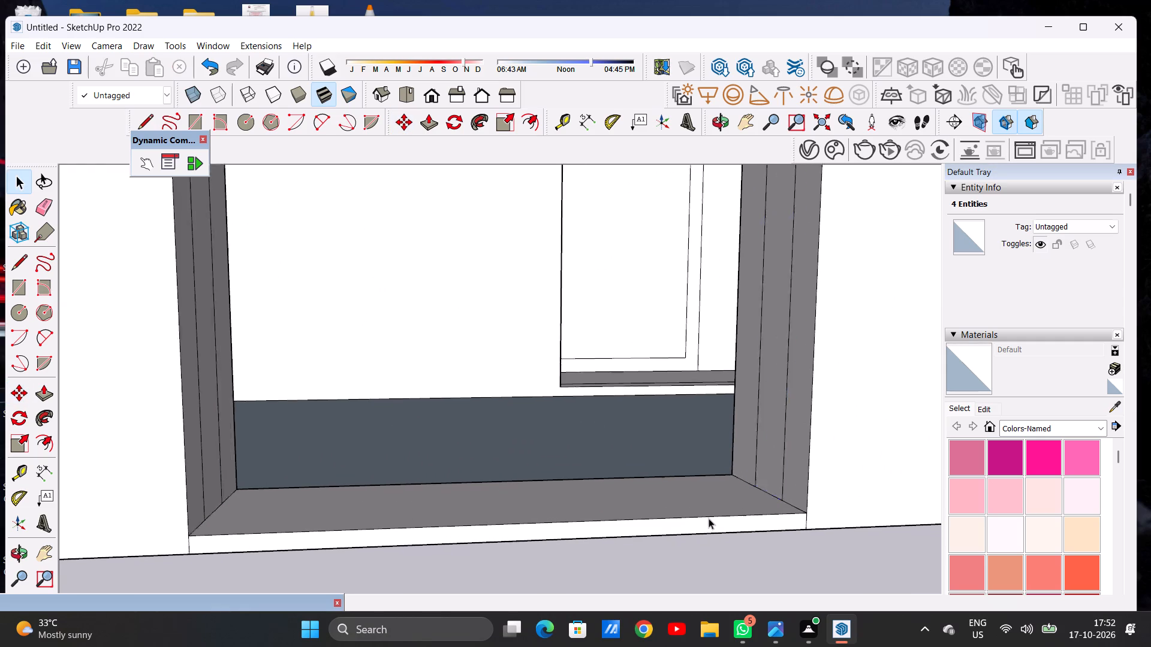
scroll(709, 518, "down", 11)
middle_click_drag(656, 463, 631, 464)
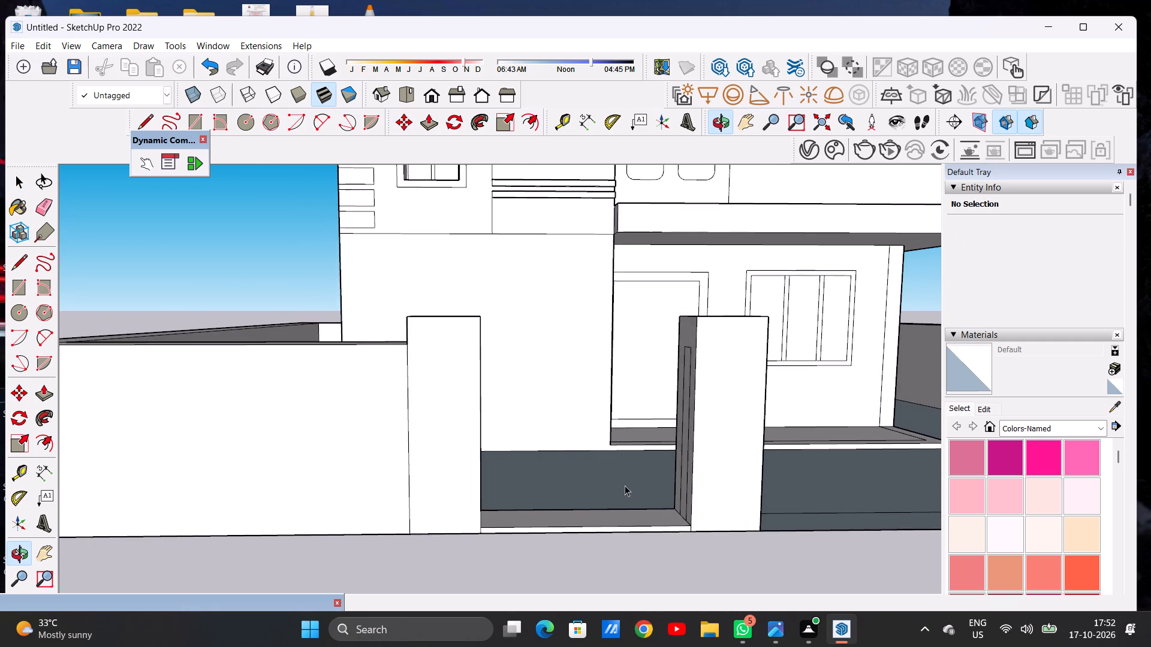
scroll(627, 491, "down", 8)
middle_click_drag(532, 470, 367, 465)
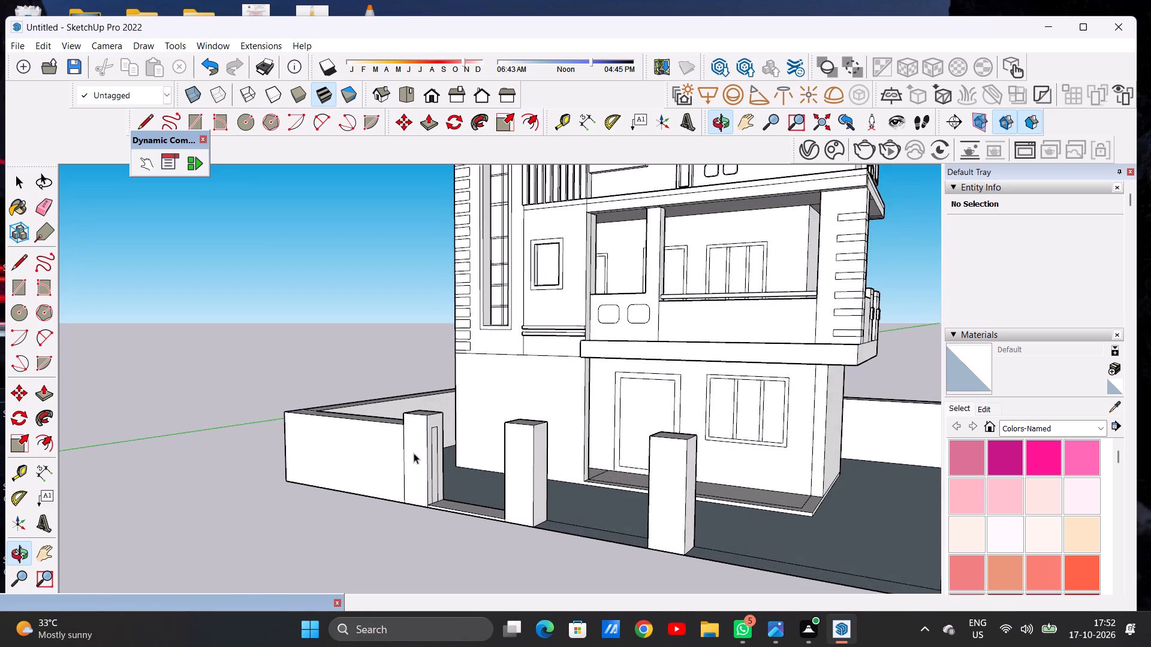
scroll(412, 449, "up", 12)
scroll(471, 456, "down", 7)
scroll(485, 473, "up", 6)
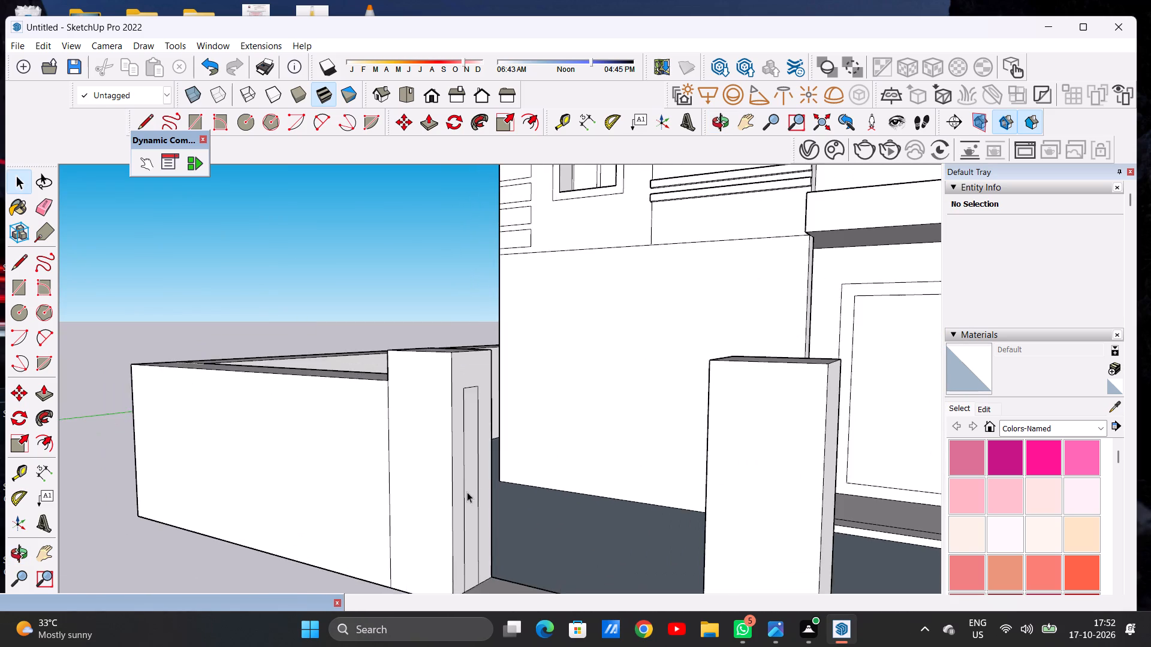
scroll(467, 492, "up", 3)
key("p")
scroll(471, 461, "up", 2)
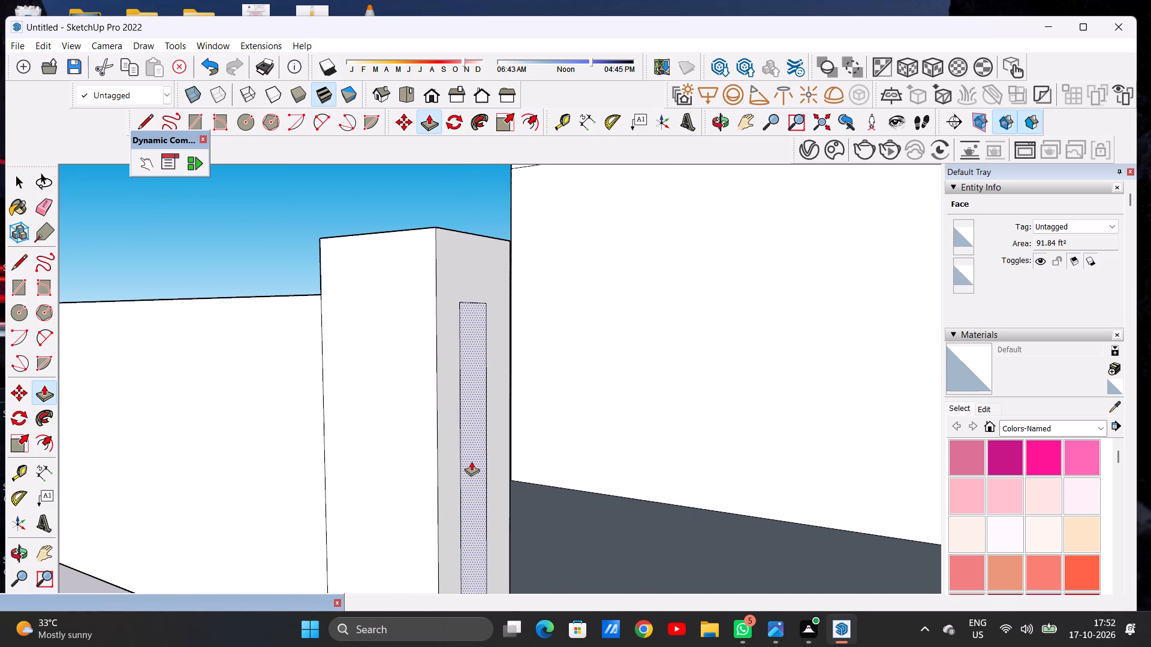
left_click(471, 461)
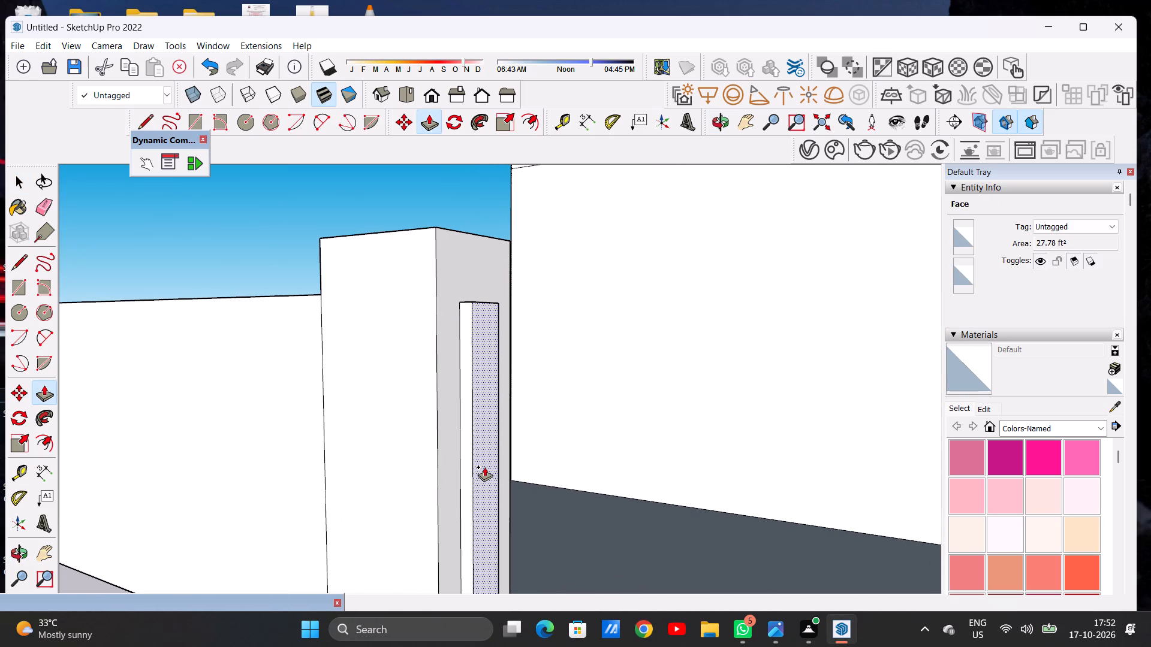
left_click(483, 465)
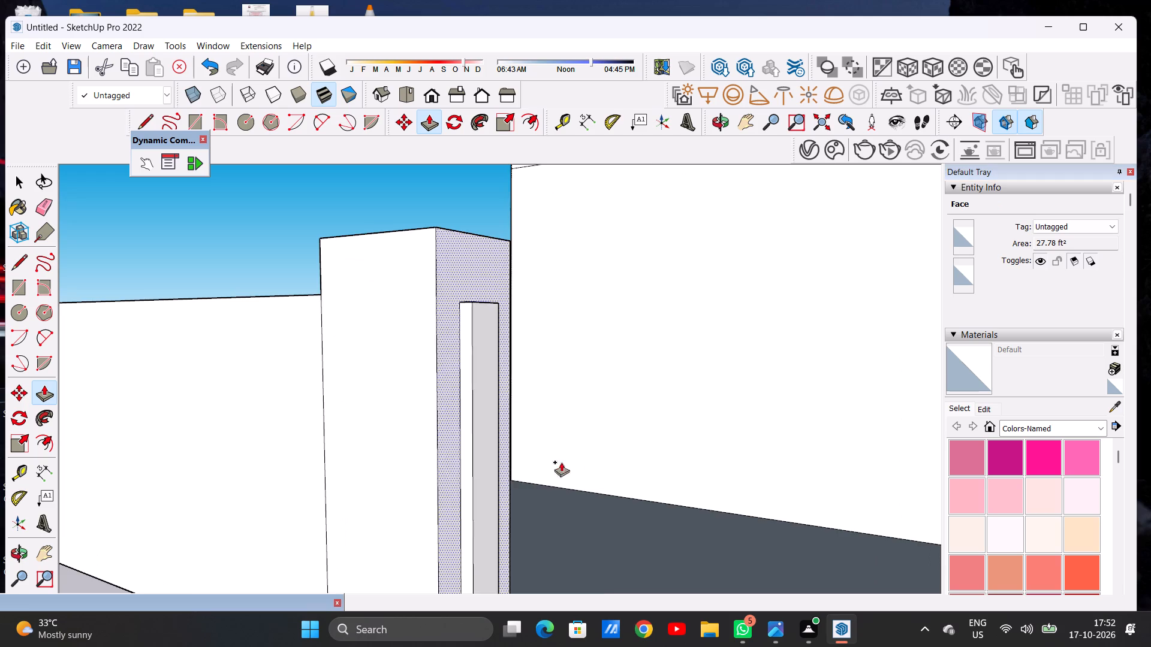
Push/Pull the matching rectangle on the middle pillar slightly outward into the gate opening as the second gate post.
scroll(579, 459, "down", 12)
middle_click_drag(572, 480, 789, 508)
scroll(664, 429, "up", 8)
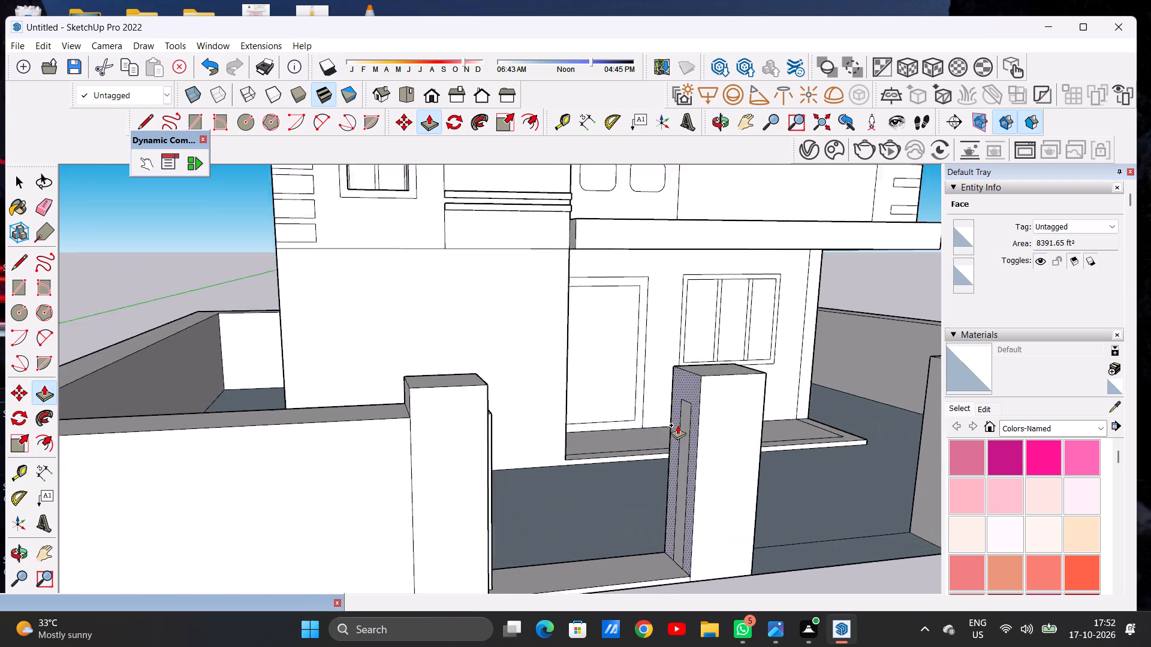
scroll(677, 425, "up", 8)
left_click(695, 405)
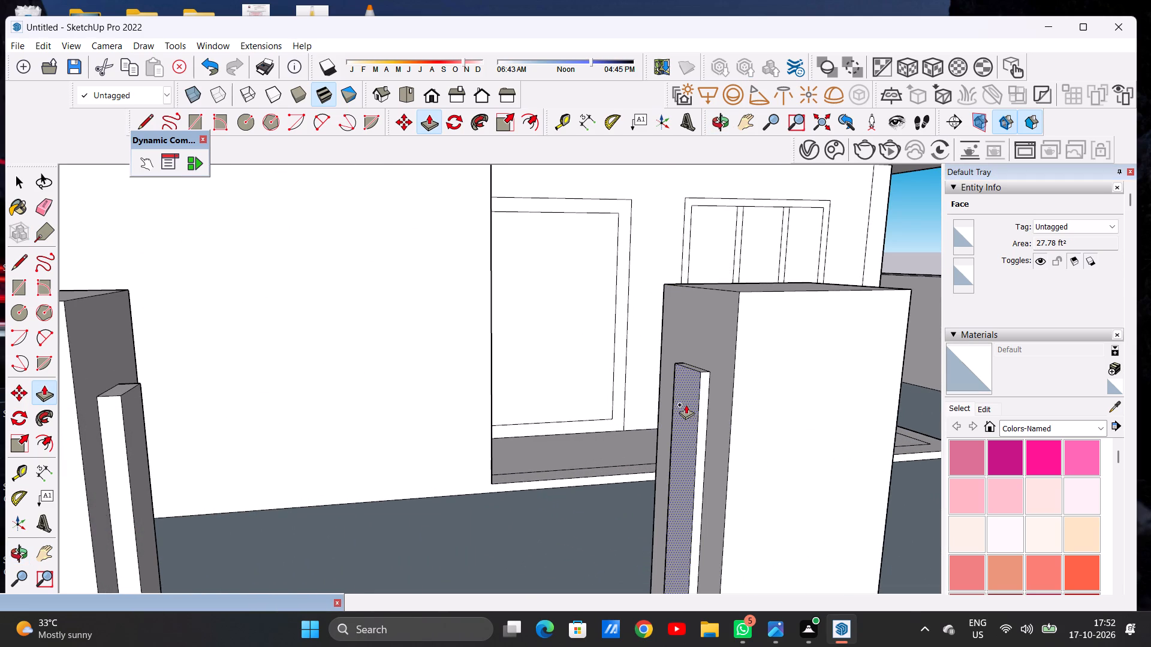
left_click(682, 406)
Push/Pull the tower-side gate post's inner face slightly back toward its pillar to thin the post.
scroll(691, 422, "down", 7)
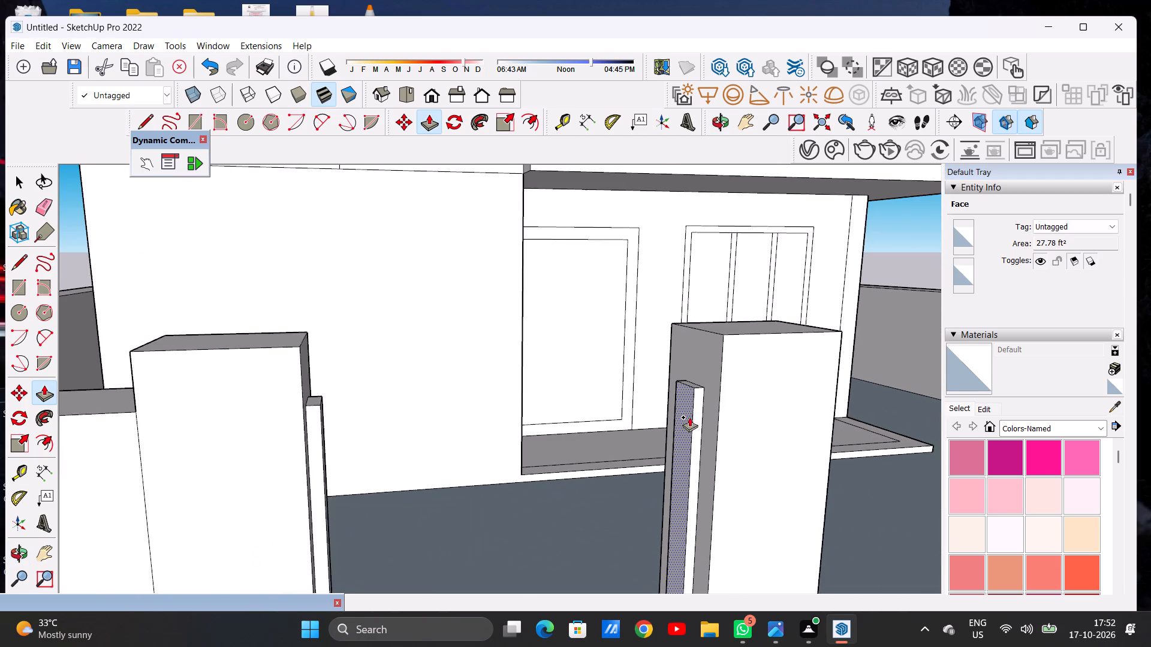
scroll(689, 417, "down", 4)
middle_click_drag(604, 445, 541, 425)
scroll(617, 433, "down", 6)
middle_click_drag(537, 443, 462, 443)
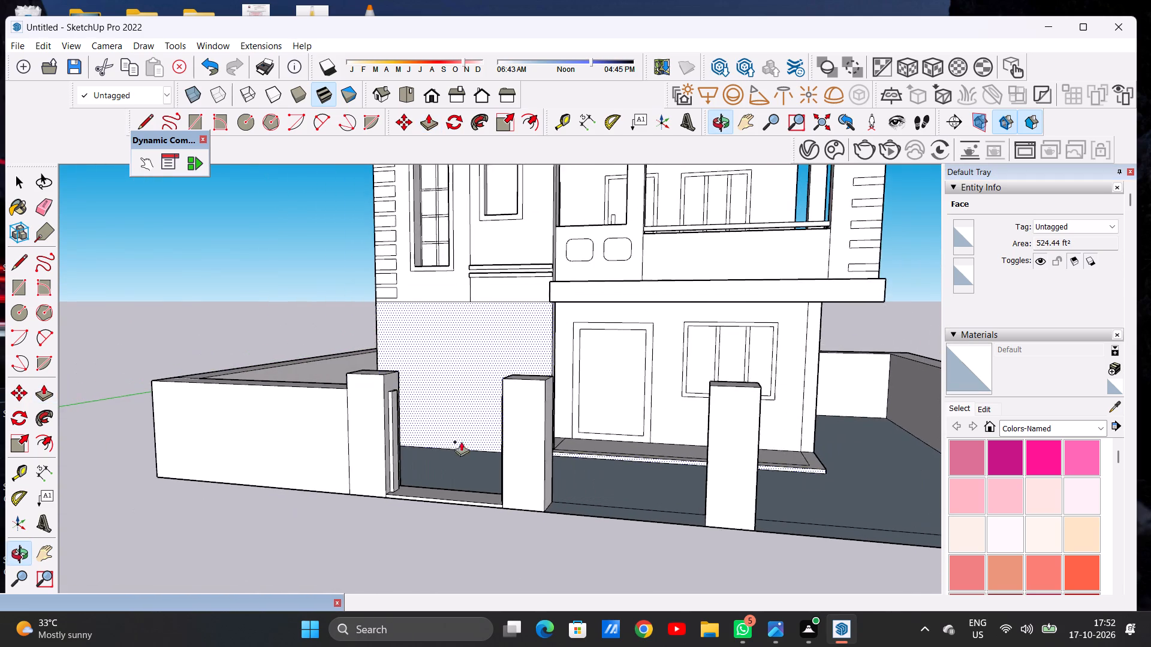
scroll(415, 418, "up", 9)
key("space")
type("P")
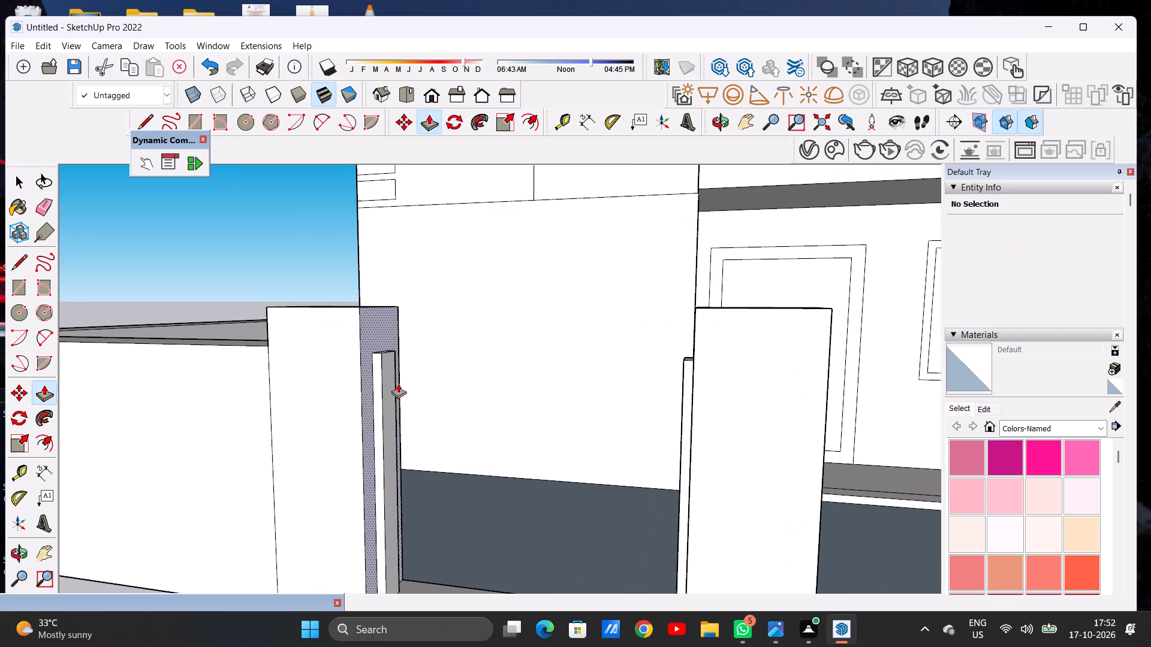
scroll(397, 377, "up", 6)
left_click(381, 365)
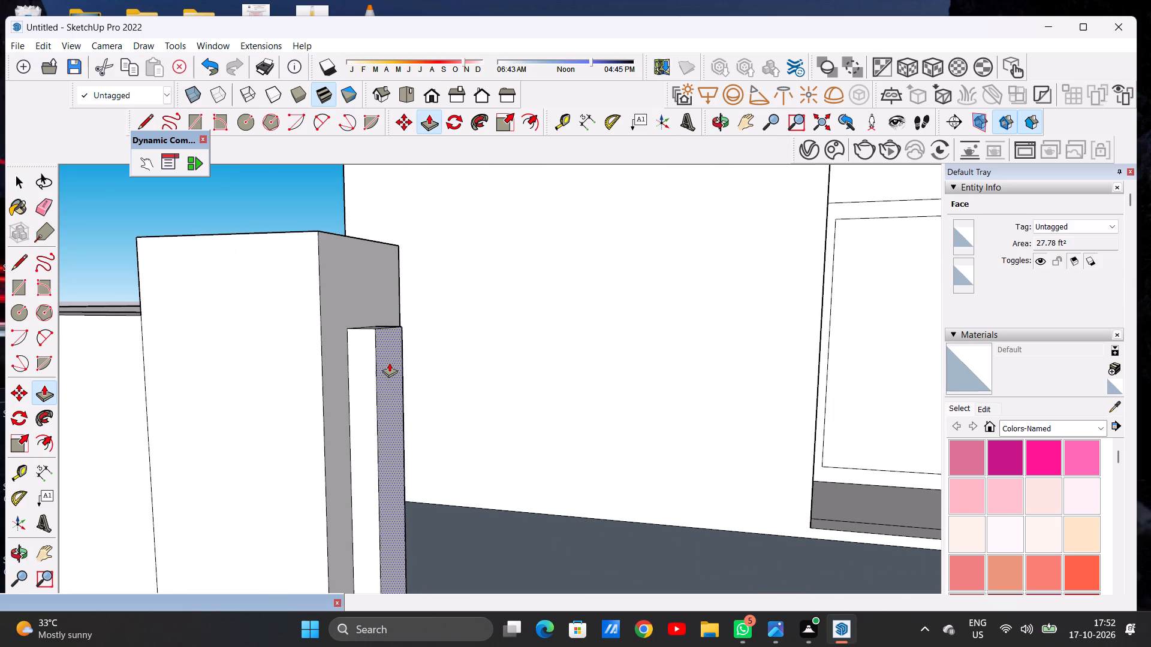
left_click(386, 359)
key("space")
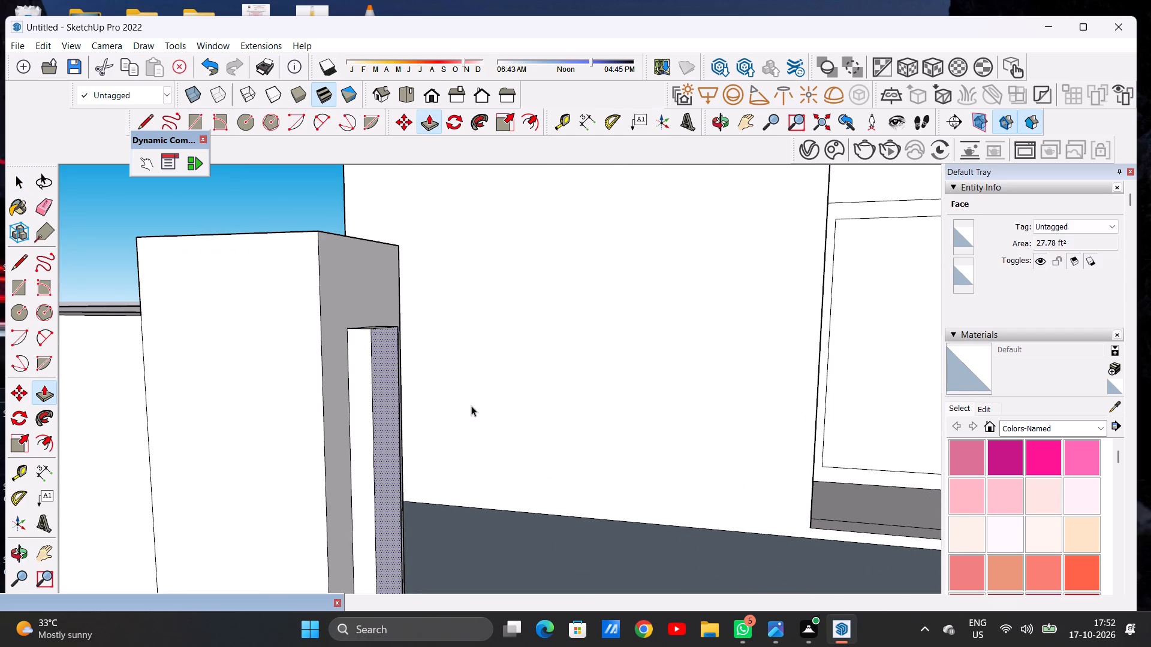
Draw a line across the inner face of the middle-pillar gate post, just below its top.
scroll(482, 408, "down", 14)
middle_click_drag(477, 434, 719, 434)
scroll(622, 391, "up", 3)
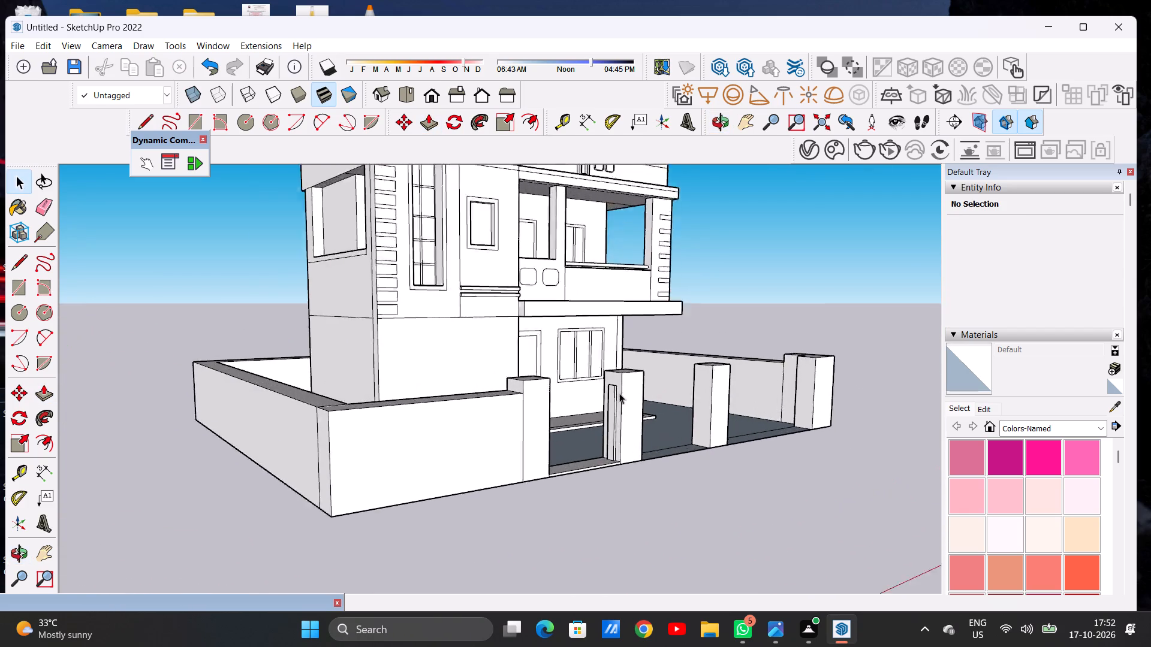
scroll(619, 393, "up", 9)
scroll(608, 397, "down", 1)
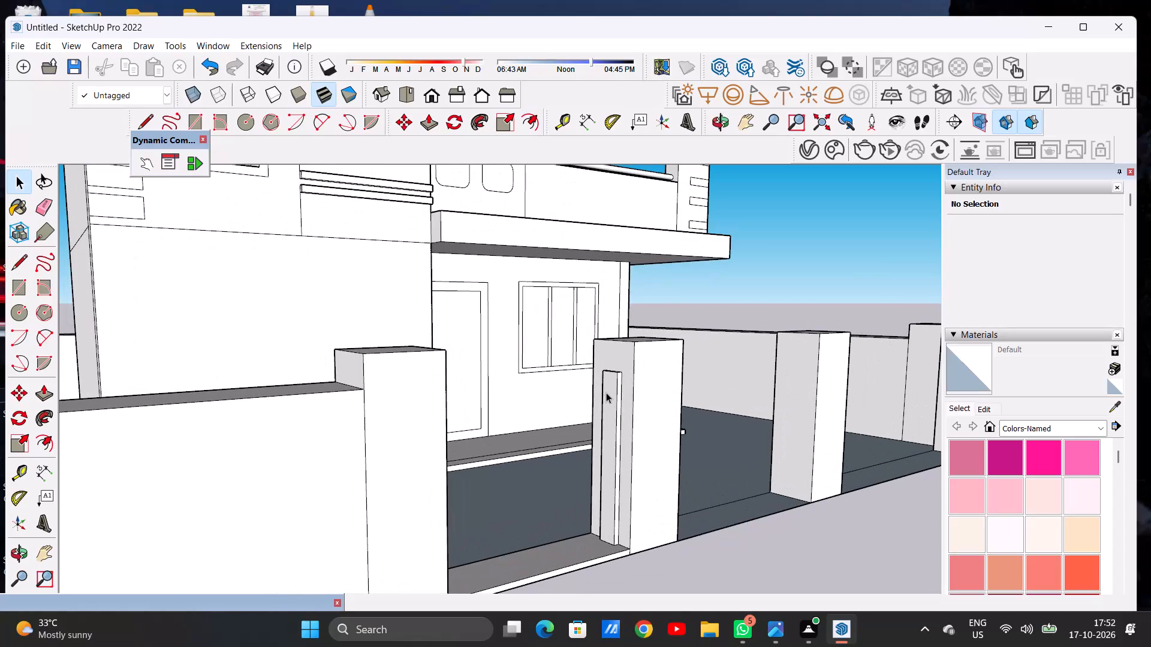
key("l")
scroll(606, 387, "up", 6)
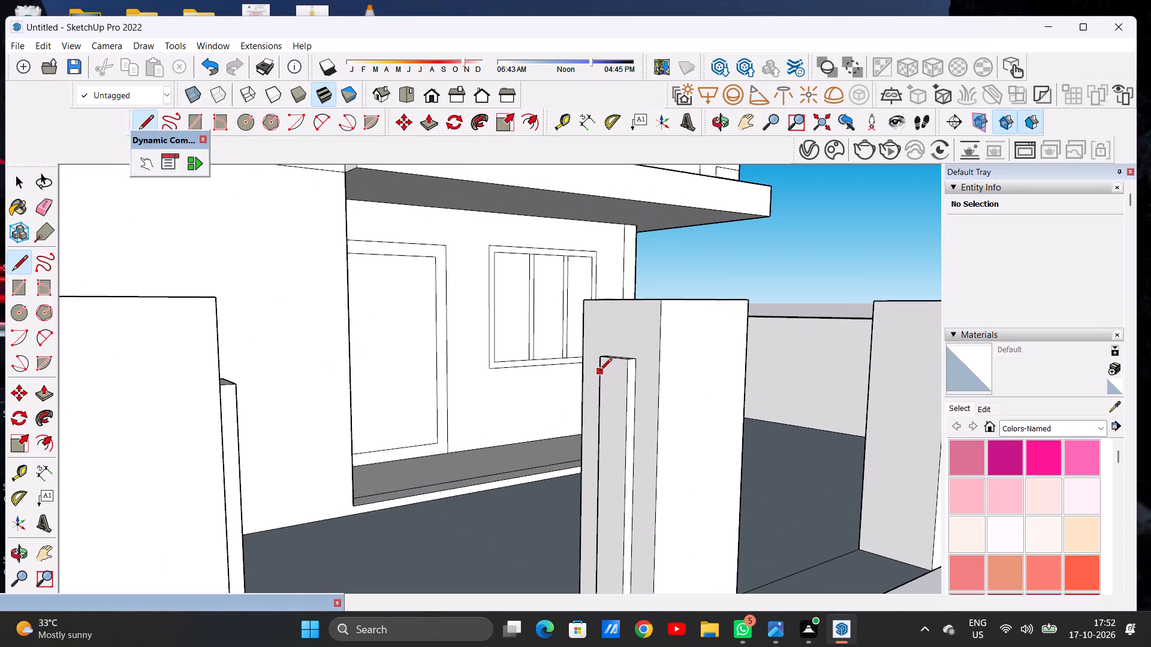
left_click(599, 373)
left_click(627, 378)
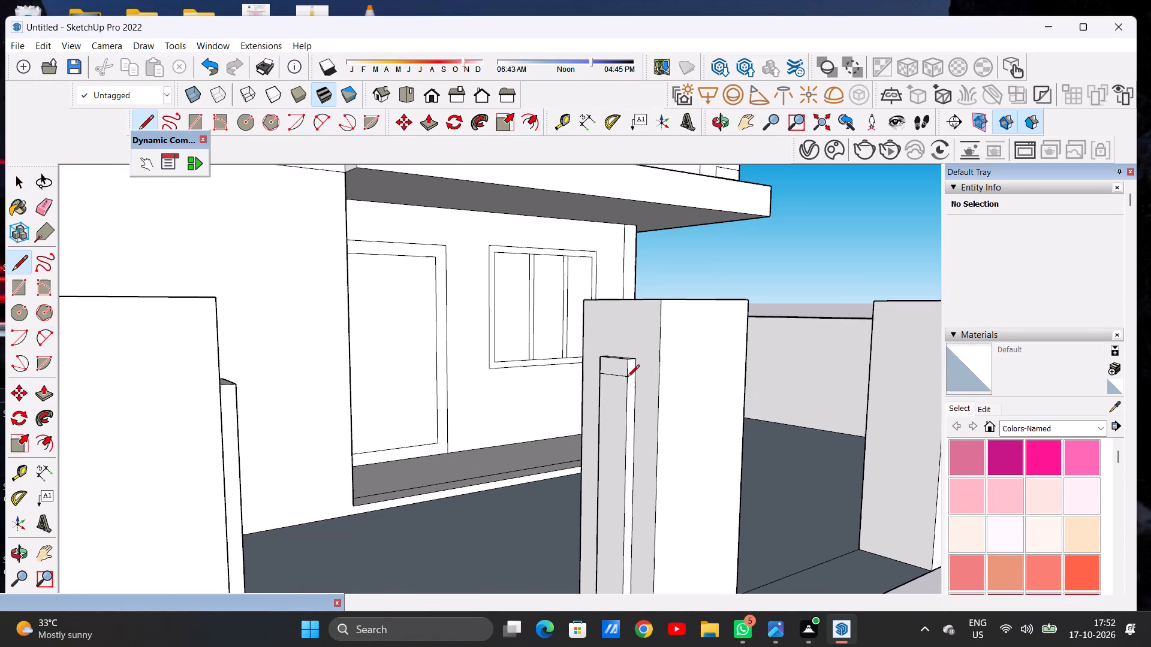
Push/Pull the small top segment of the middle-pillar gate post across the opening to the tower-side post as a top rail.
key("space")
type("P")
scroll(618, 364, "up", 4)
left_click(618, 364)
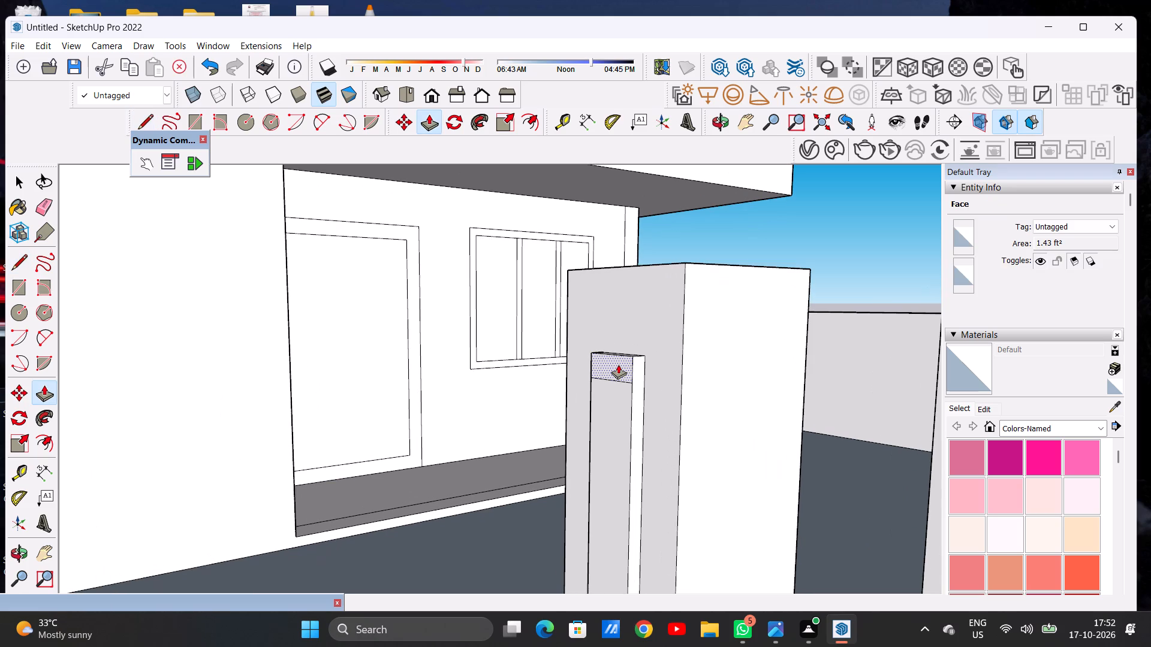
scroll(614, 374, "down", 13)
middle_click_drag(536, 388, 424, 383)
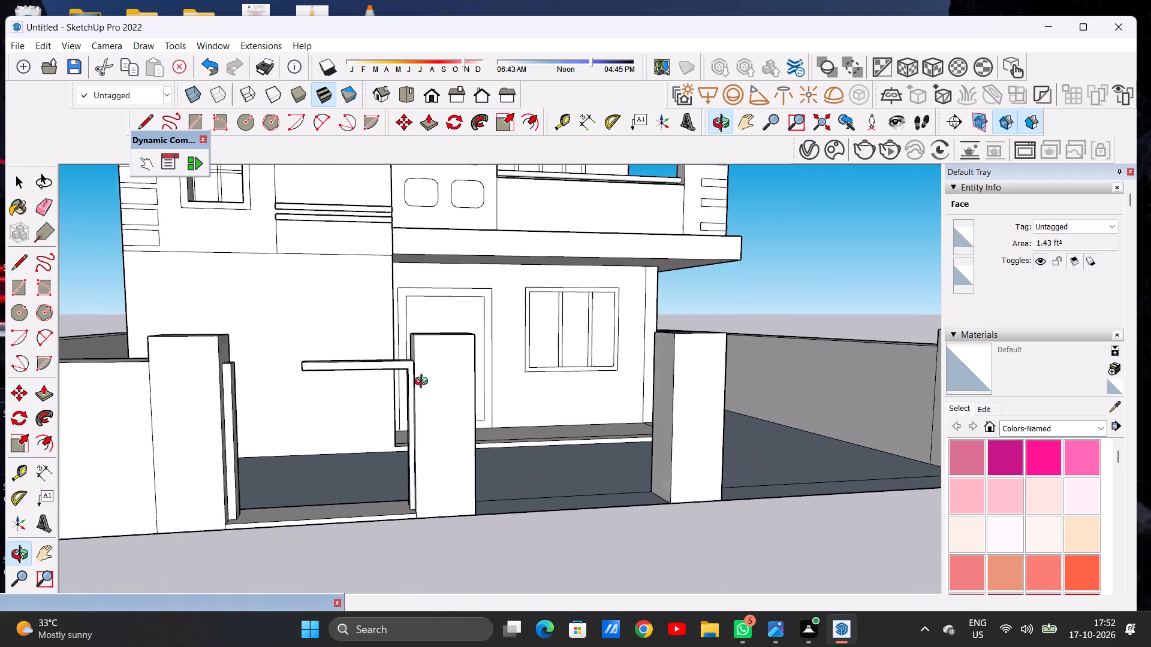
middle_click_drag(424, 383, 418, 370)
scroll(204, 324, "up", 5)
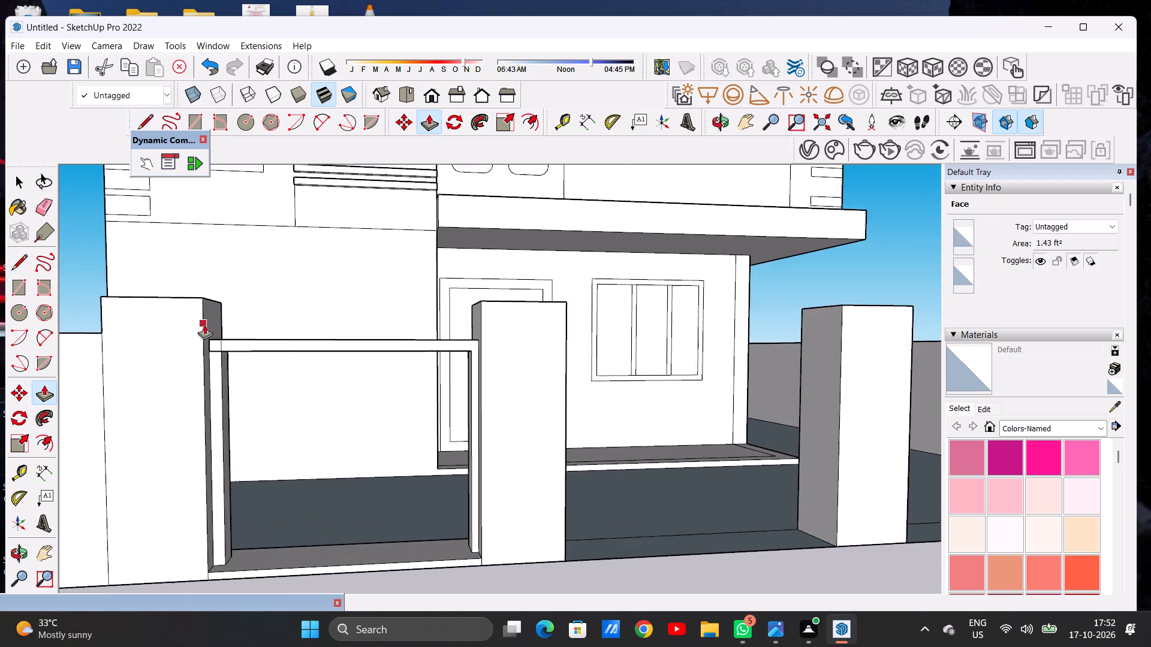
scroll(228, 356, "up", 12)
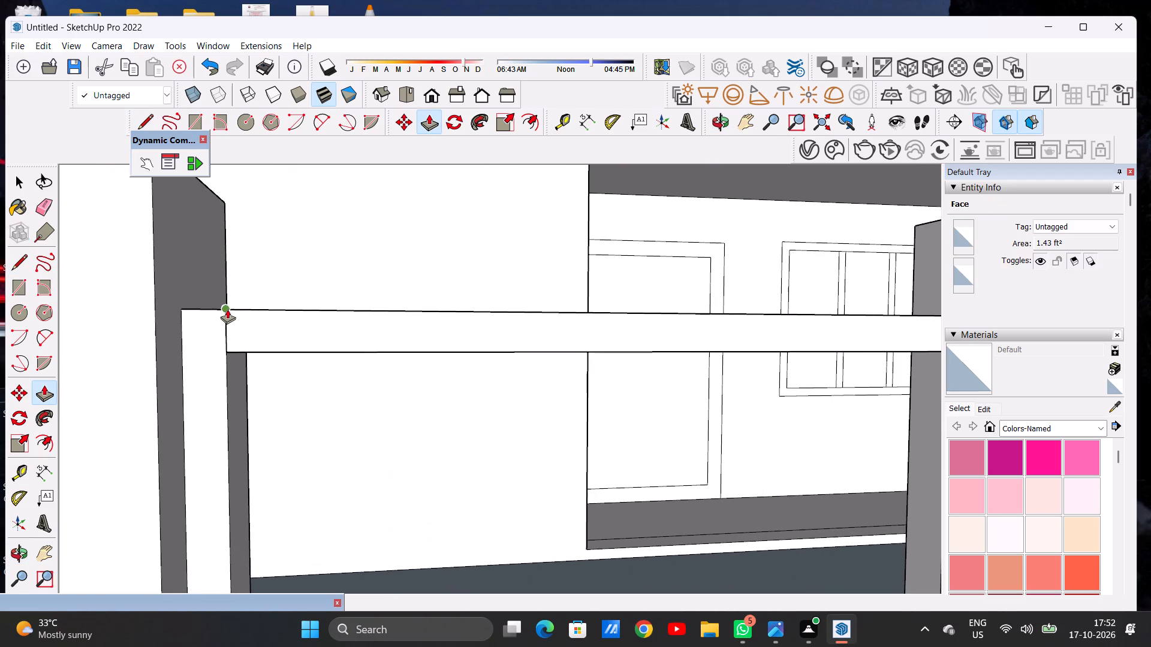
left_click(227, 309)
key("space")
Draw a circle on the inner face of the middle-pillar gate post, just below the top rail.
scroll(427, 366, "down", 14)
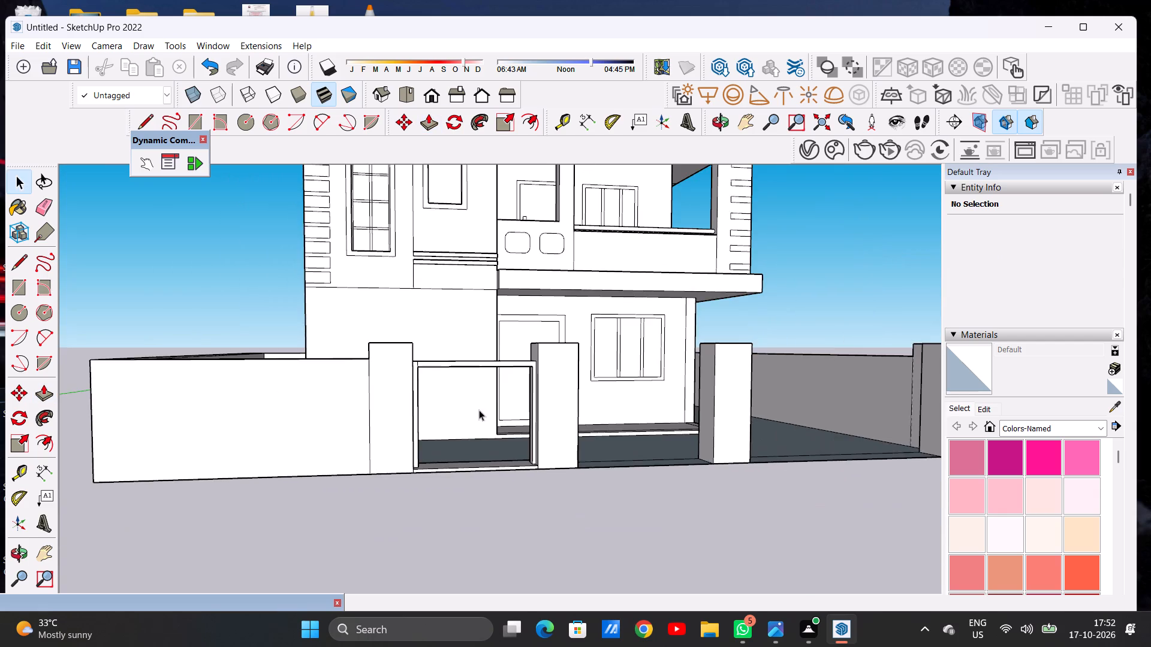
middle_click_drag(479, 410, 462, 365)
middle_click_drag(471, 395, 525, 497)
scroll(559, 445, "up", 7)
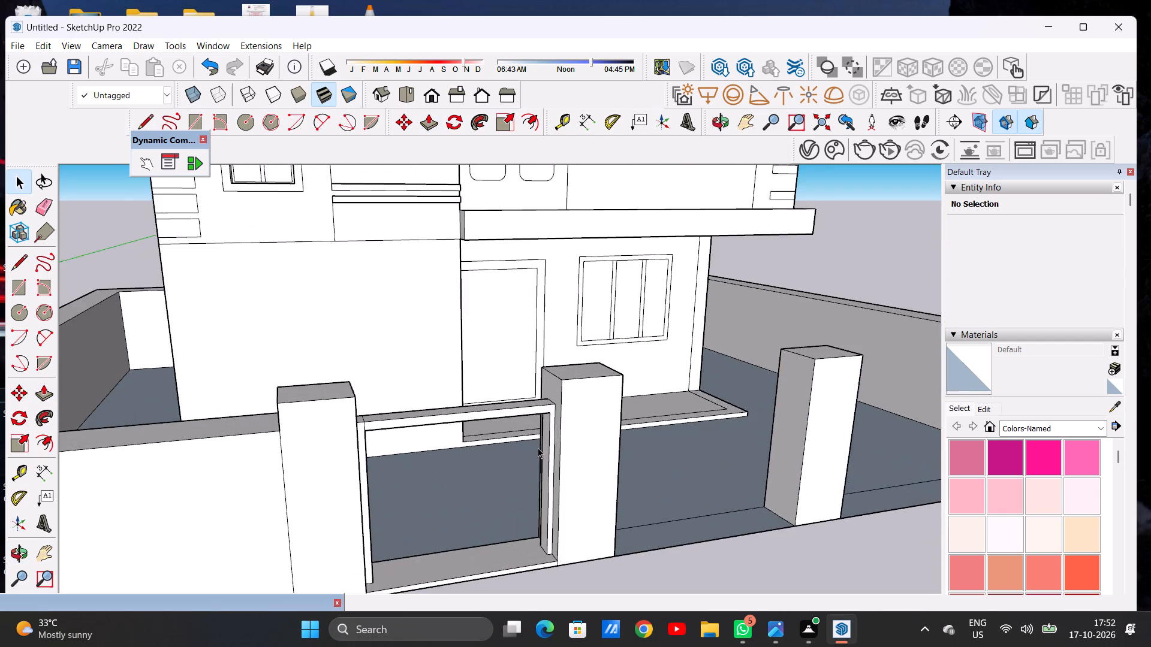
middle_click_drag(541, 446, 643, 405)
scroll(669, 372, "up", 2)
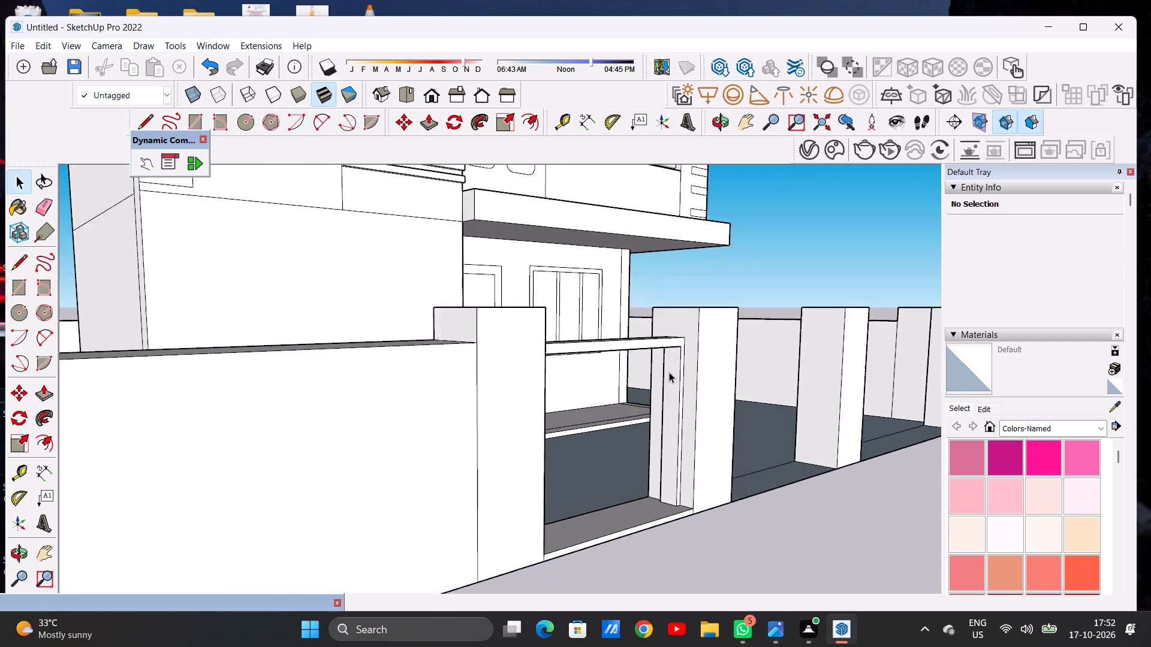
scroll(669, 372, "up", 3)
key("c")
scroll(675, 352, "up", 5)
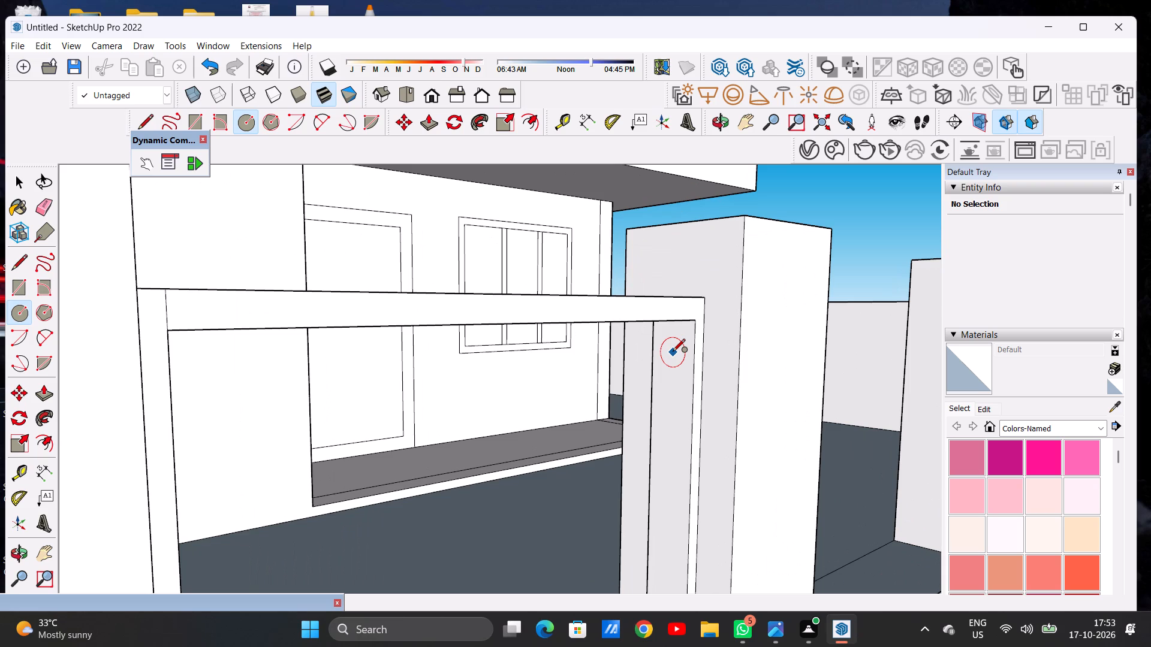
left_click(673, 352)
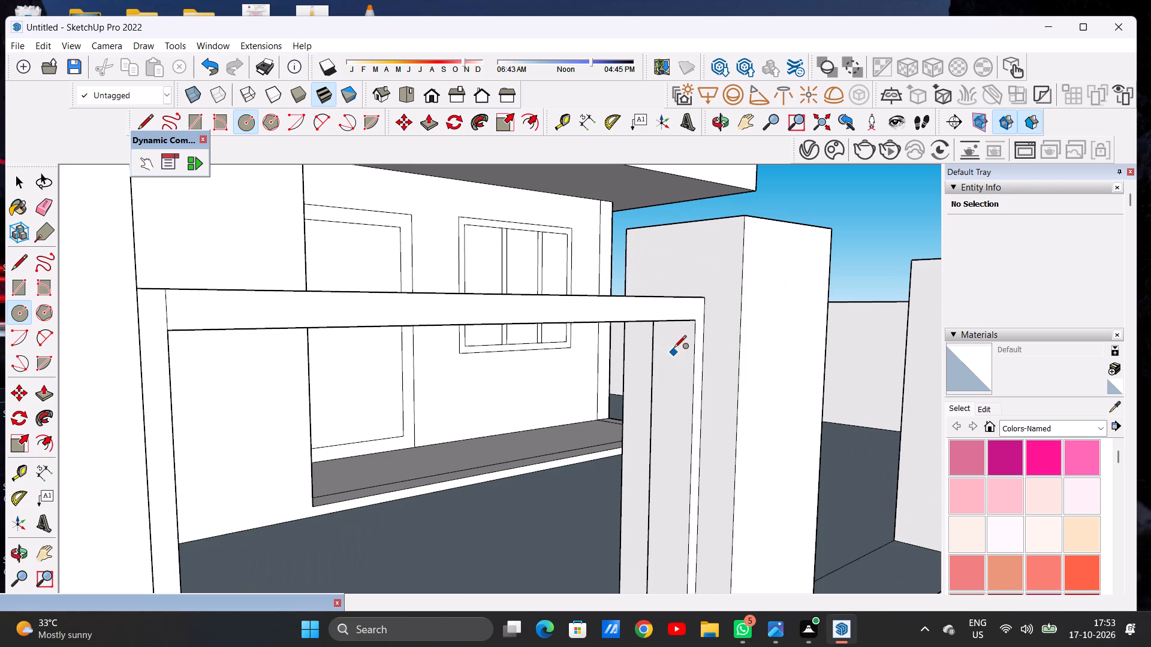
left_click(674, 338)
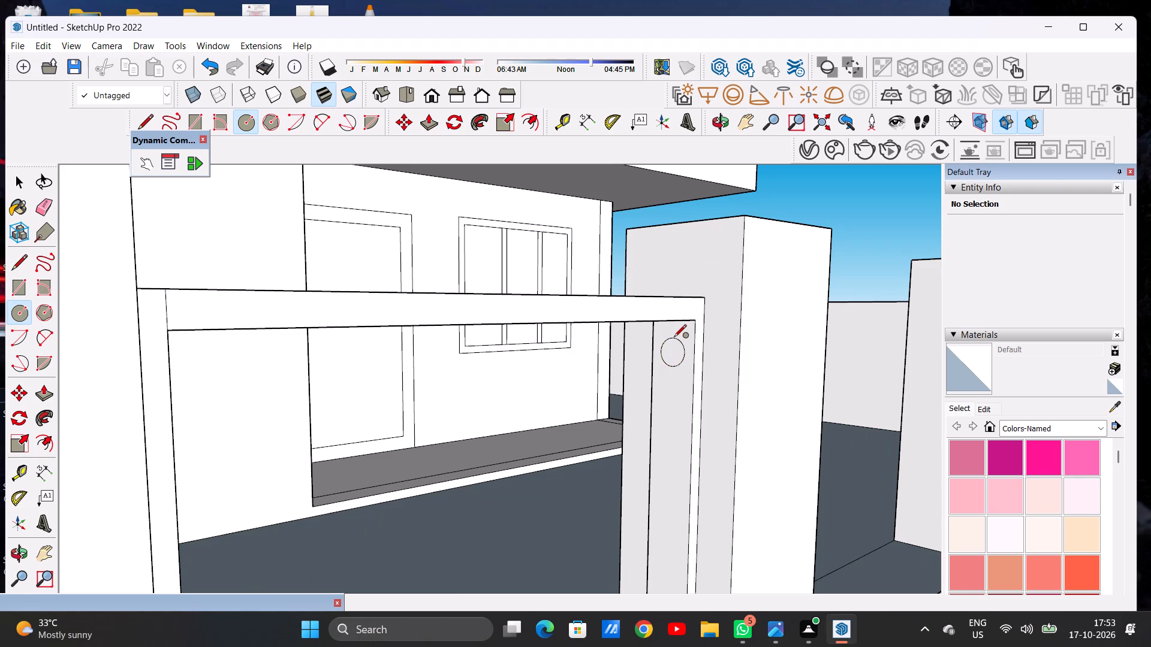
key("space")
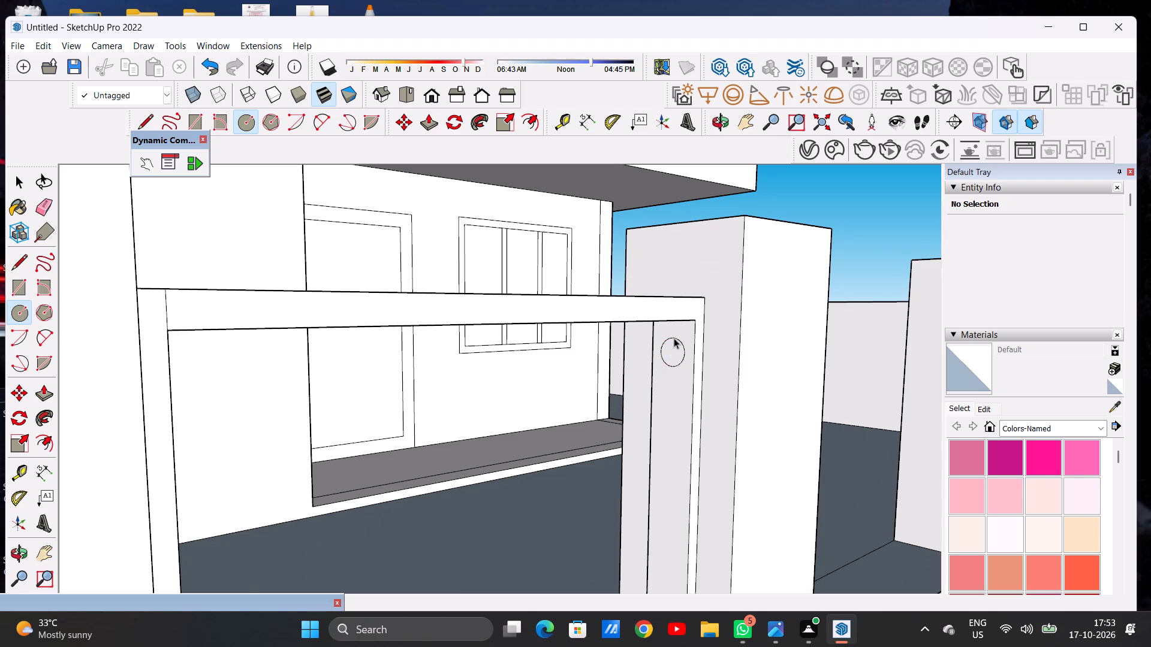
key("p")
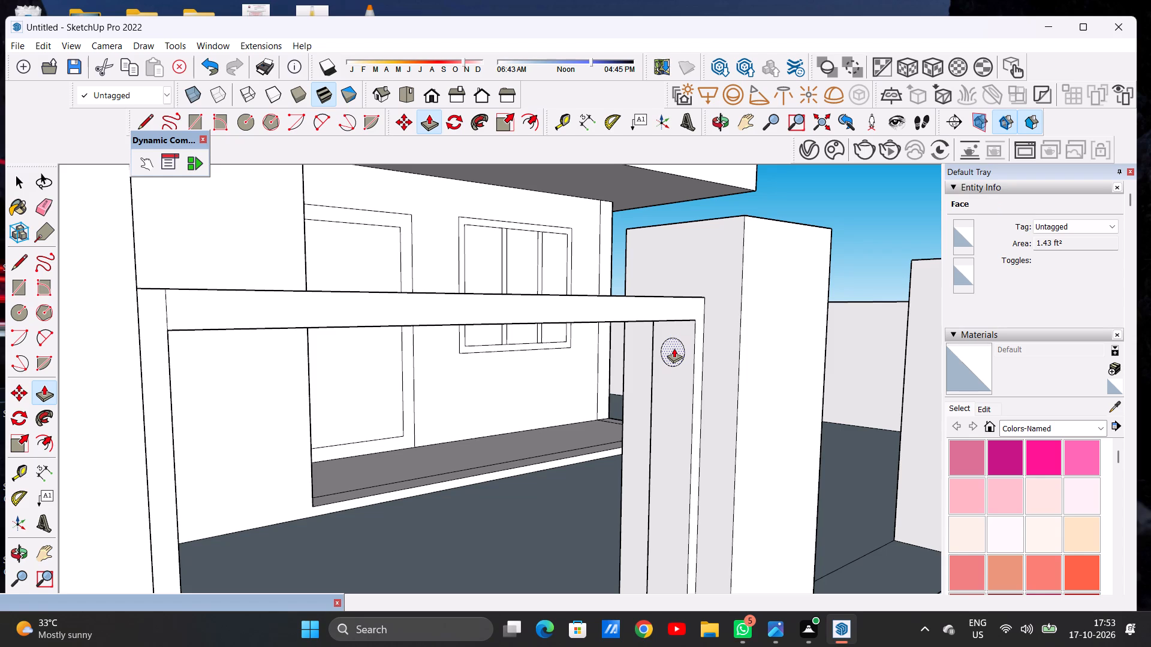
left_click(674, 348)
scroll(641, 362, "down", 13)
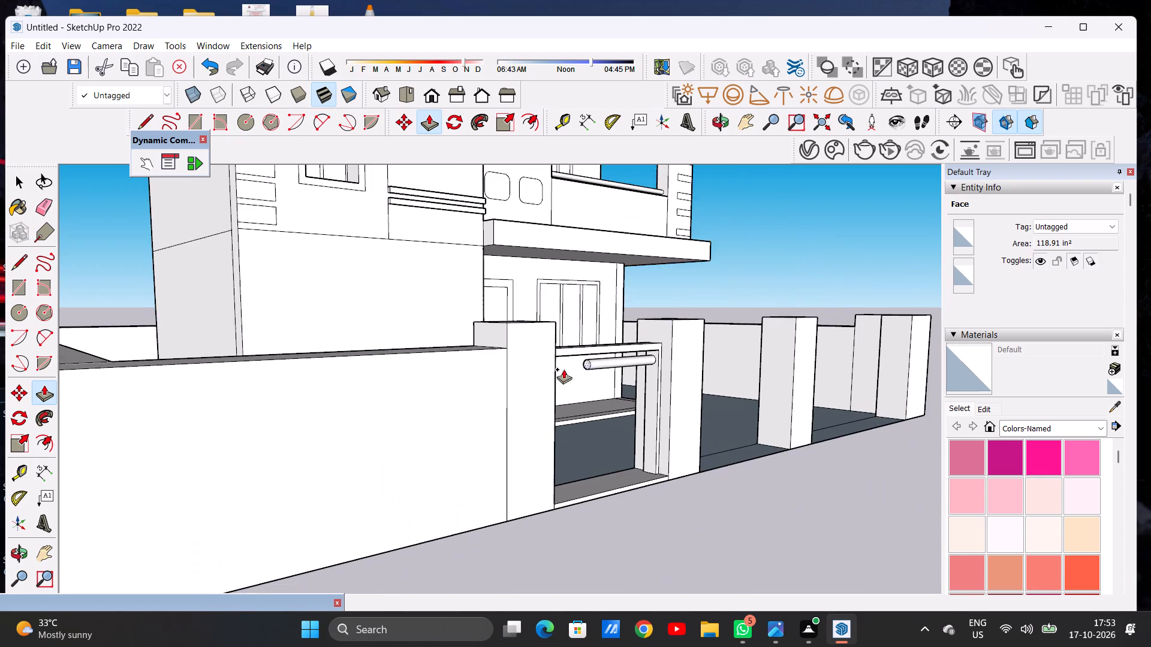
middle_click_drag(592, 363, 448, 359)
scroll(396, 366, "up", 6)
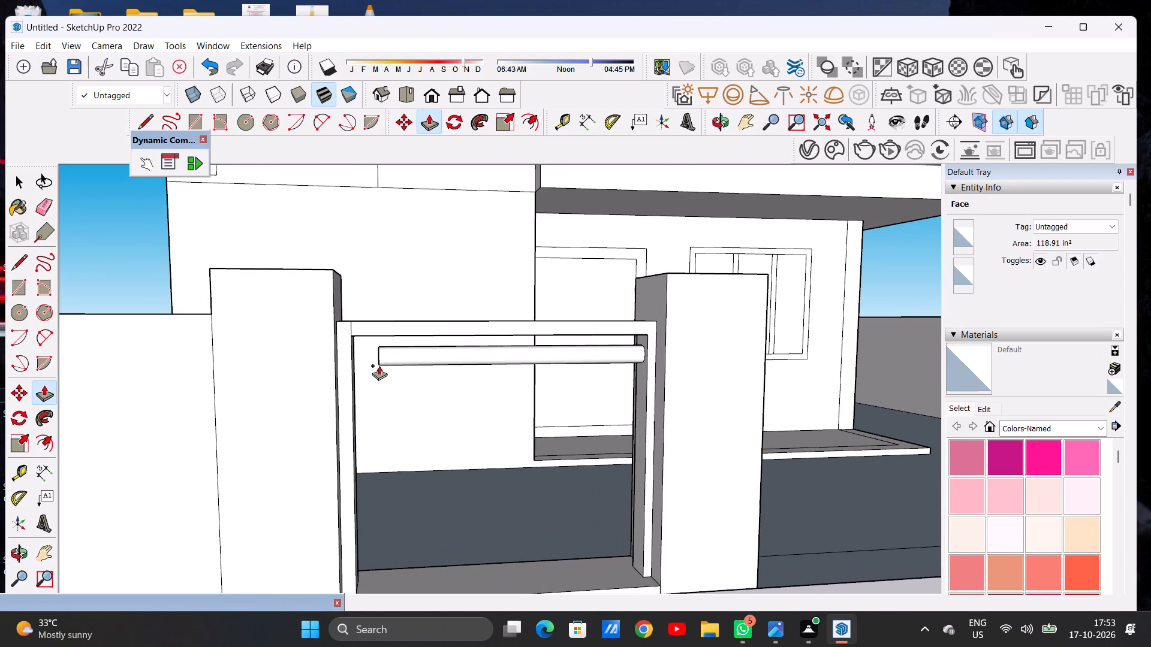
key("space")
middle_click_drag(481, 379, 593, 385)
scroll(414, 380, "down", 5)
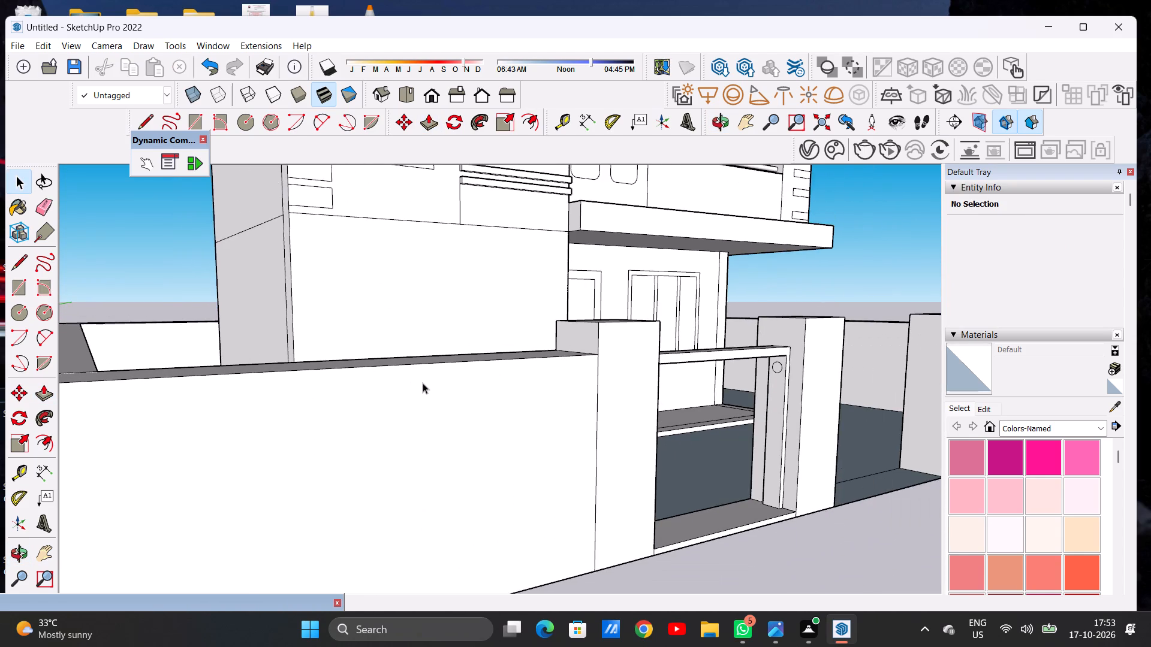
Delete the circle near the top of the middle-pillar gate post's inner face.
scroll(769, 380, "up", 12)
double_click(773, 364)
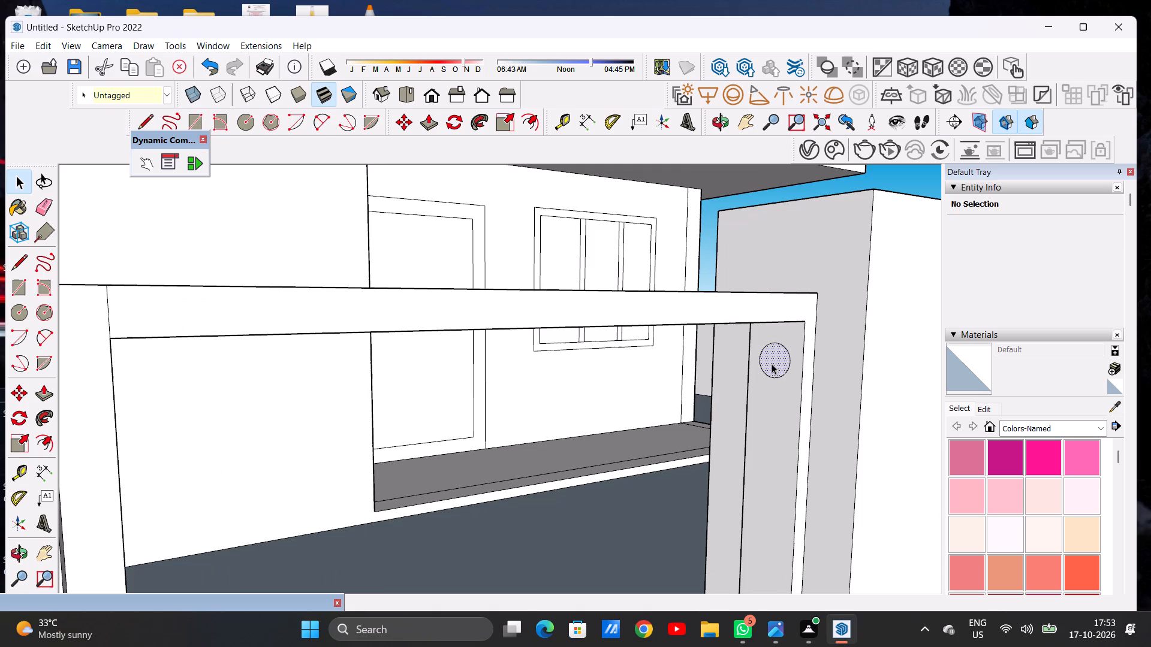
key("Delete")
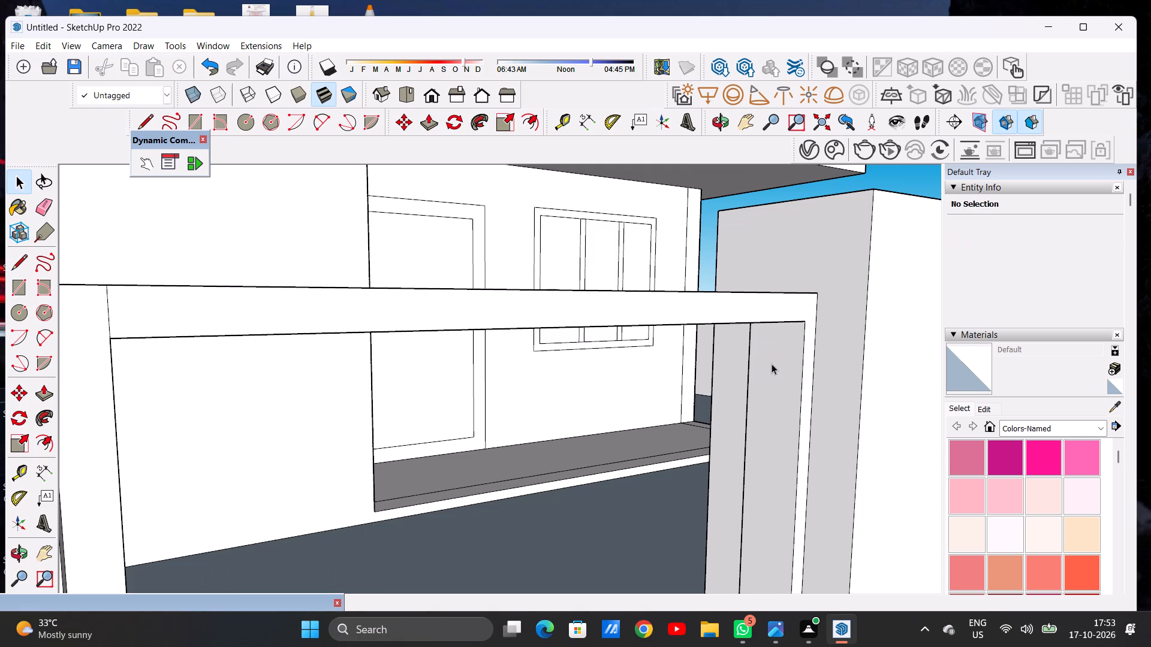
Draw a small circle centred on the inner face of the middle-pillar gate post, just below the top rail.
key("c")
left_click(772, 364)
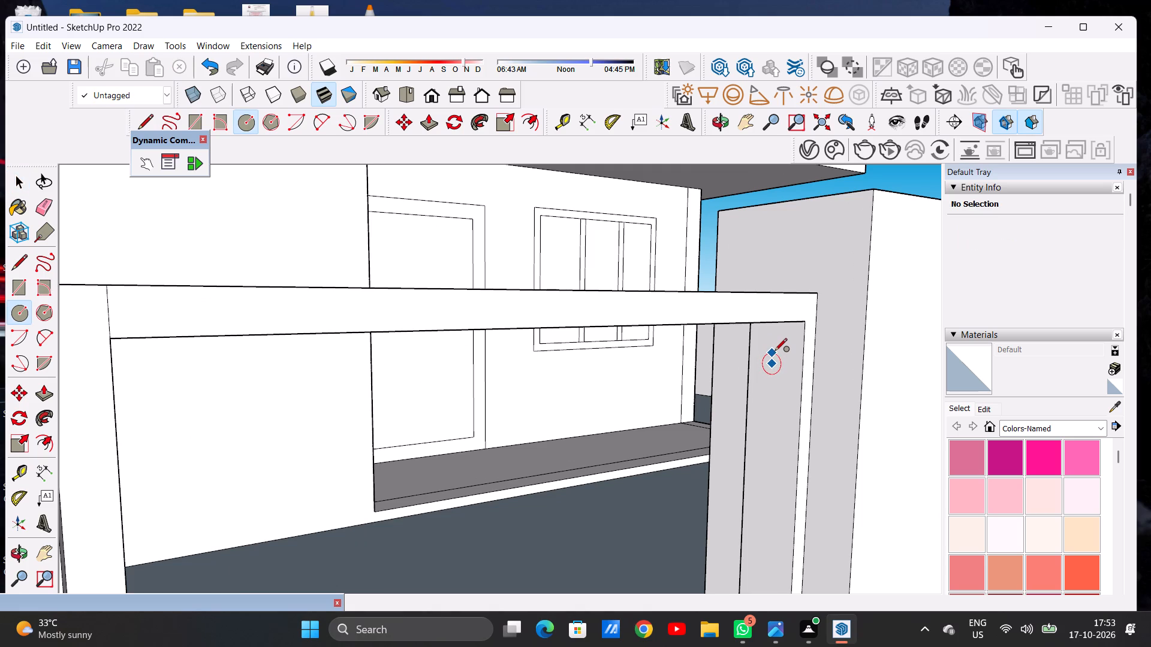
left_click(775, 353)
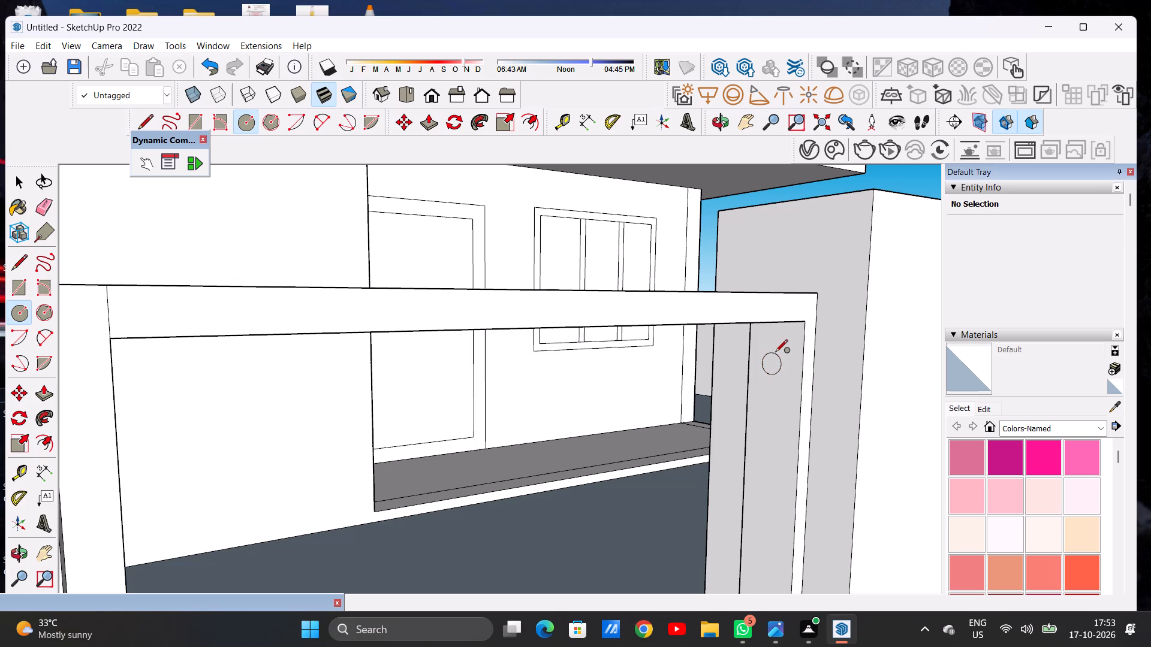
key("space")
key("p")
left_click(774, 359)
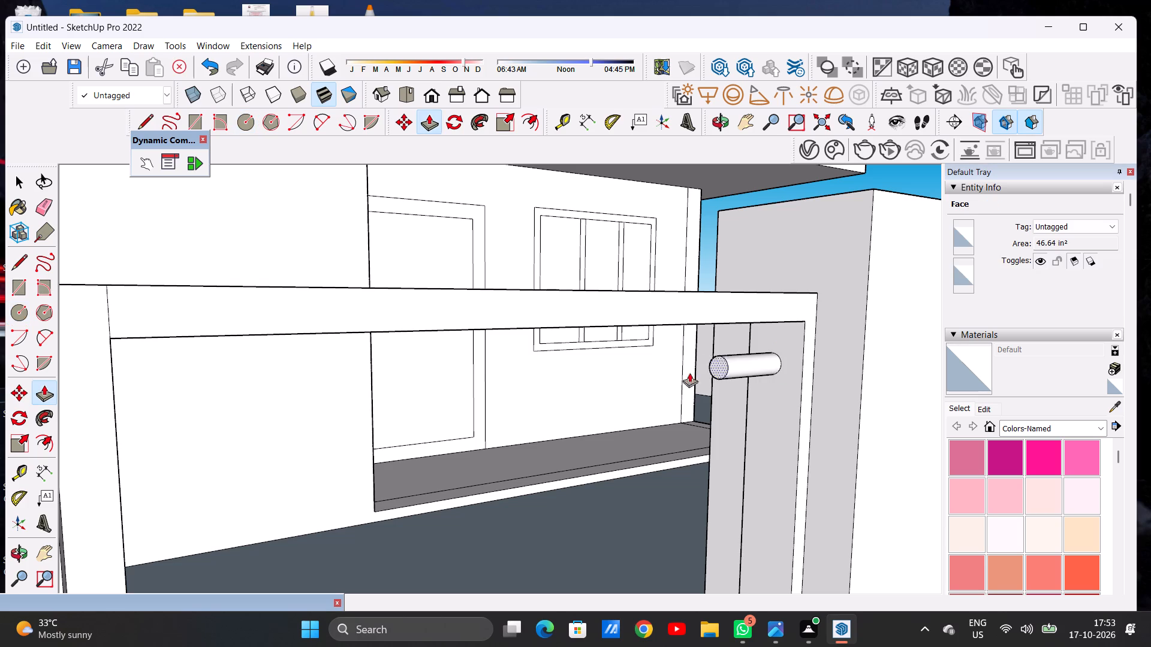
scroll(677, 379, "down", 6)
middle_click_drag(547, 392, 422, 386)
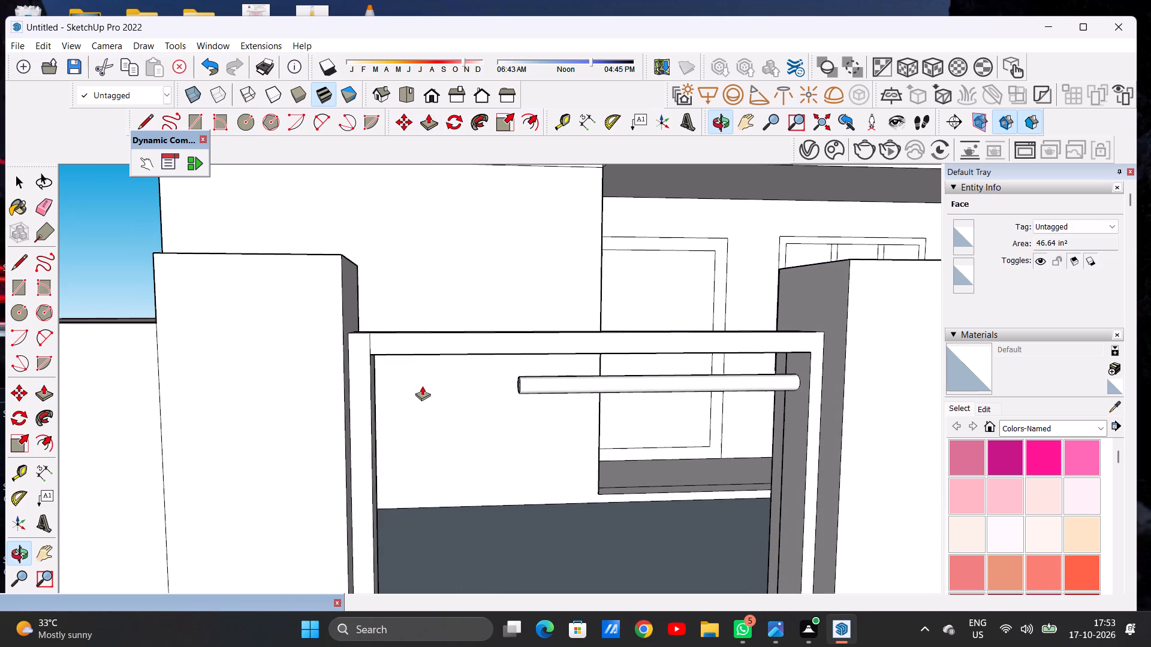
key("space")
Copy the small circle straight down the middle-pillar gate post's inner face to just above its base.
middle_click_drag(722, 407, 809, 373)
scroll(506, 428, "down", 15)
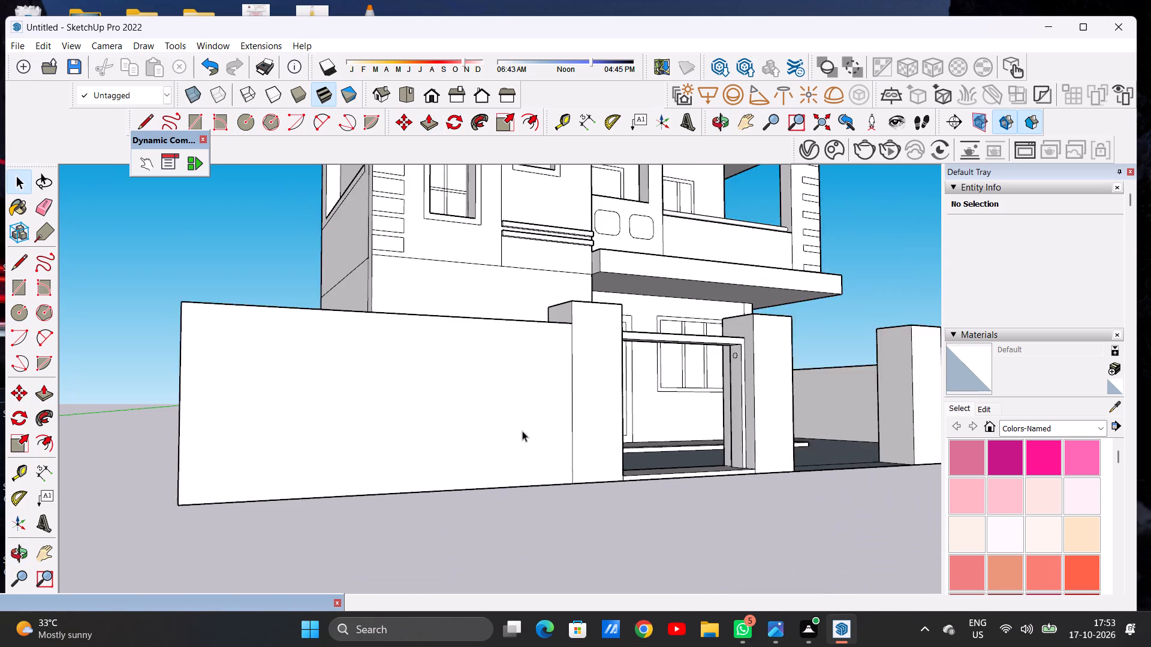
scroll(522, 431, "down", 4)
scroll(677, 409, "up", 3)
middle_click_drag(653, 388, 698, 420)
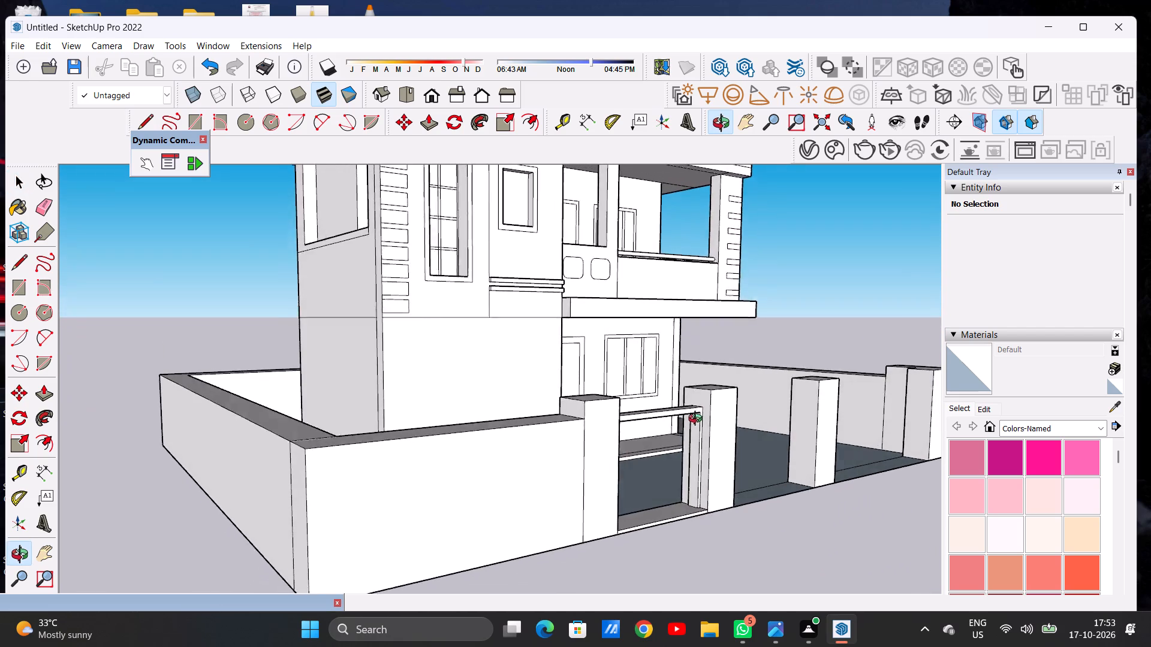
middle_click_drag(698, 420, 691, 409)
scroll(692, 408, "up", 5)
scroll(696, 521, "up", 6)
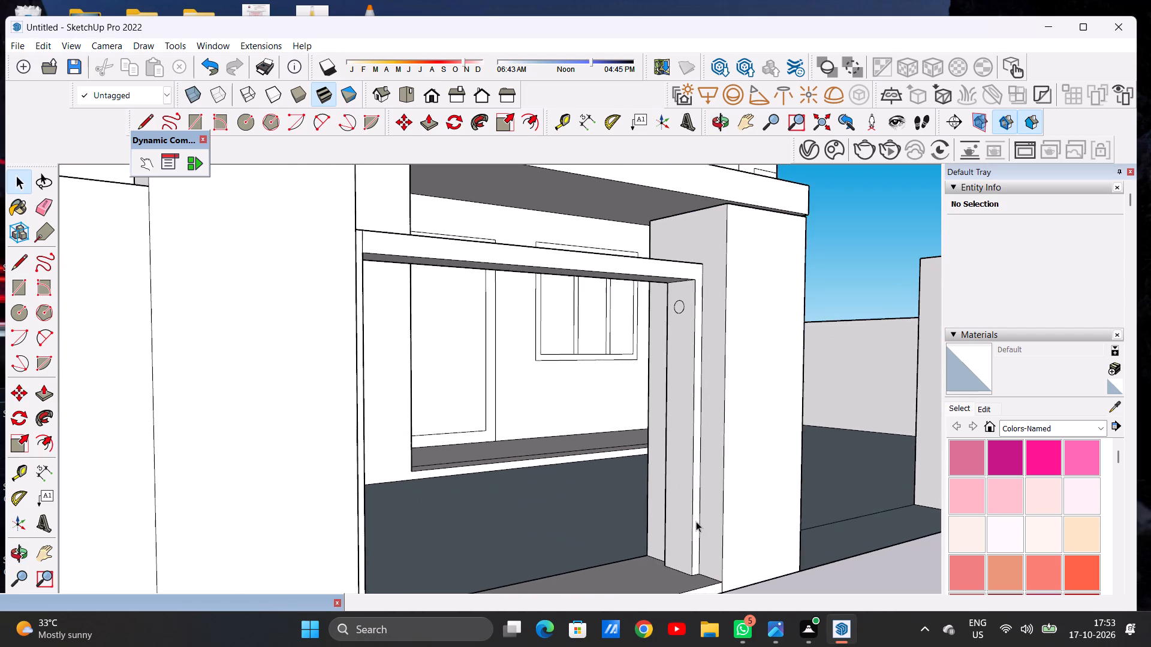
scroll(696, 542, "up", 3)
double_click(672, 229)
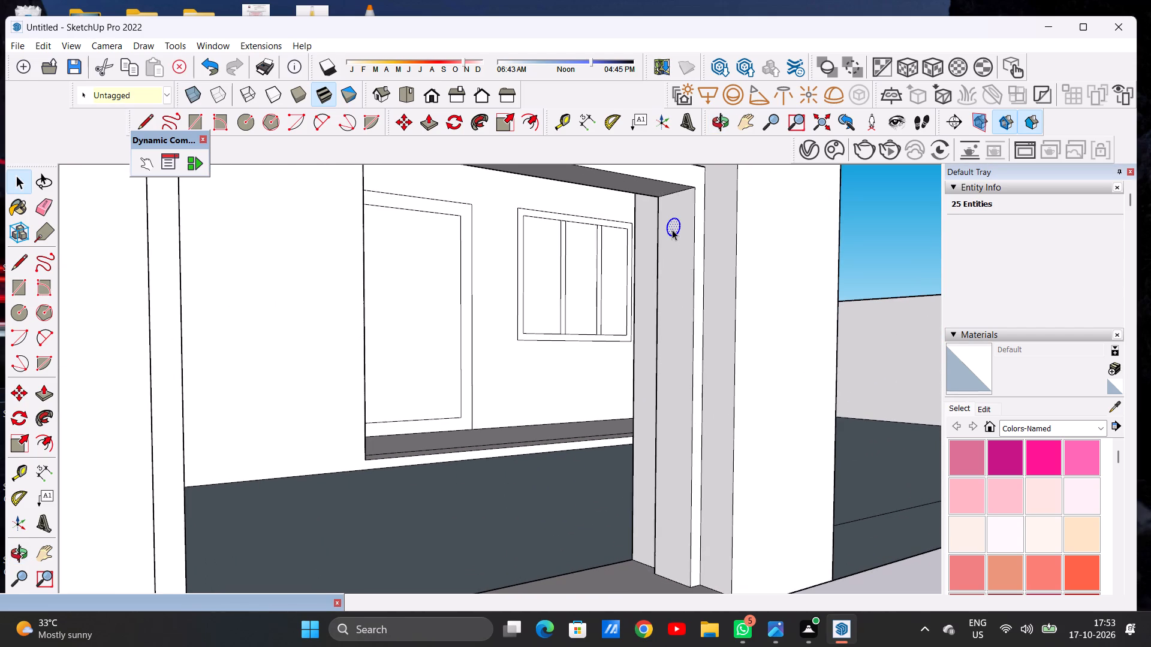
key("m")
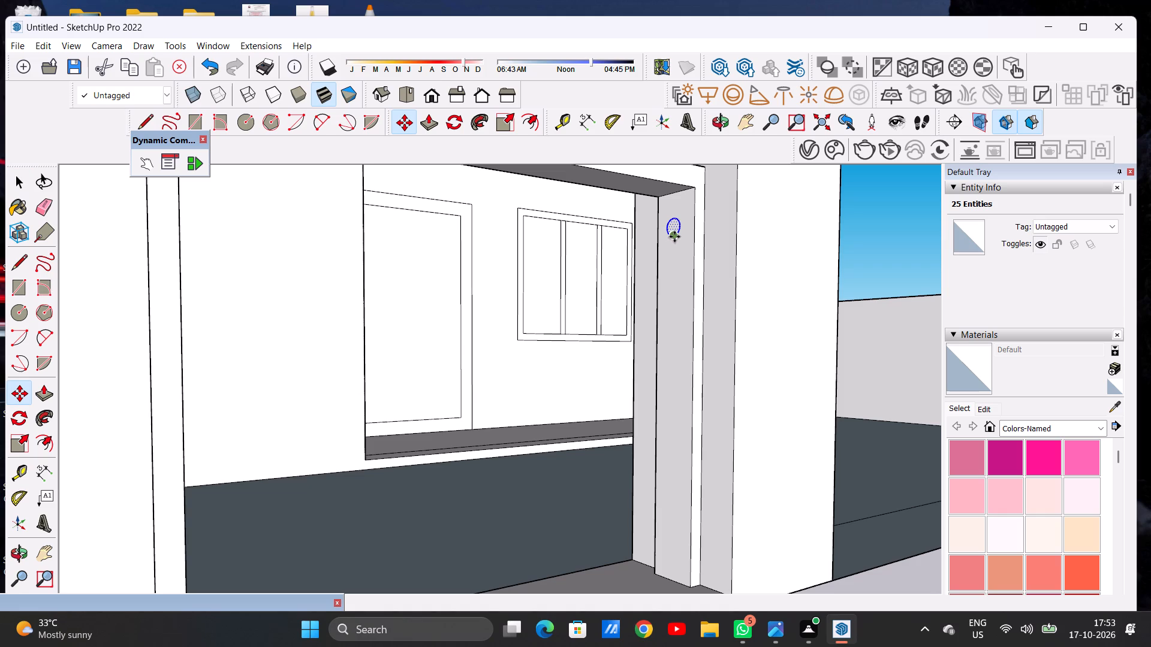
left_click(674, 237)
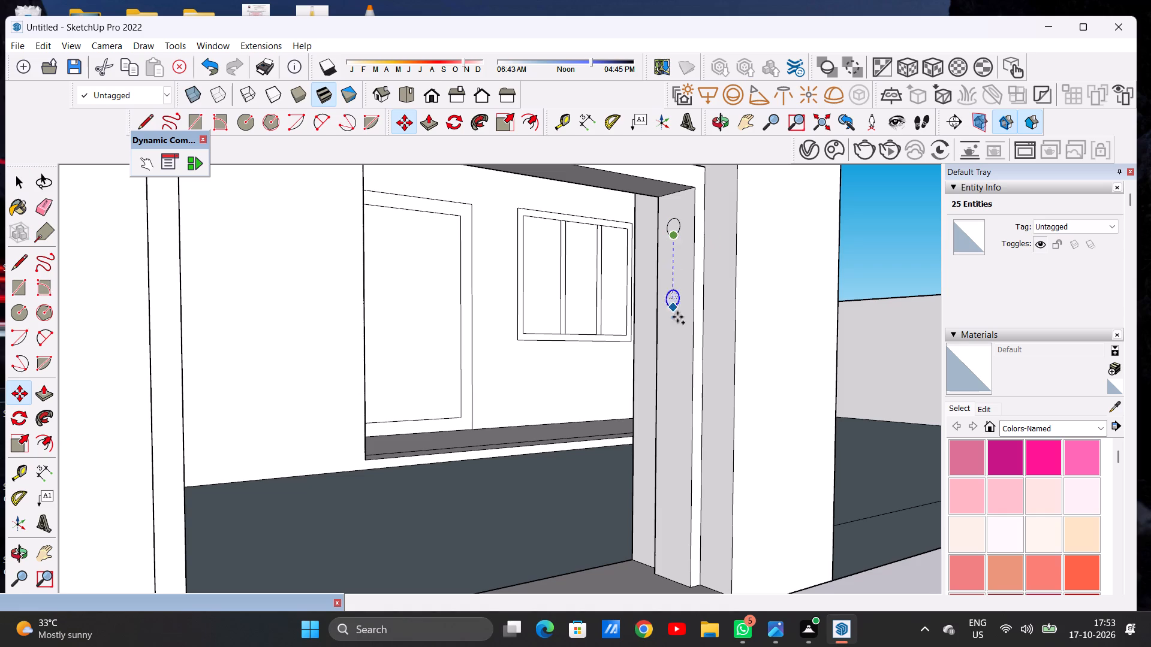
left_click(673, 563)
Copy the circle four more times along the post, placing two below the top circle and two above the bottom one.
left_click(673, 563)
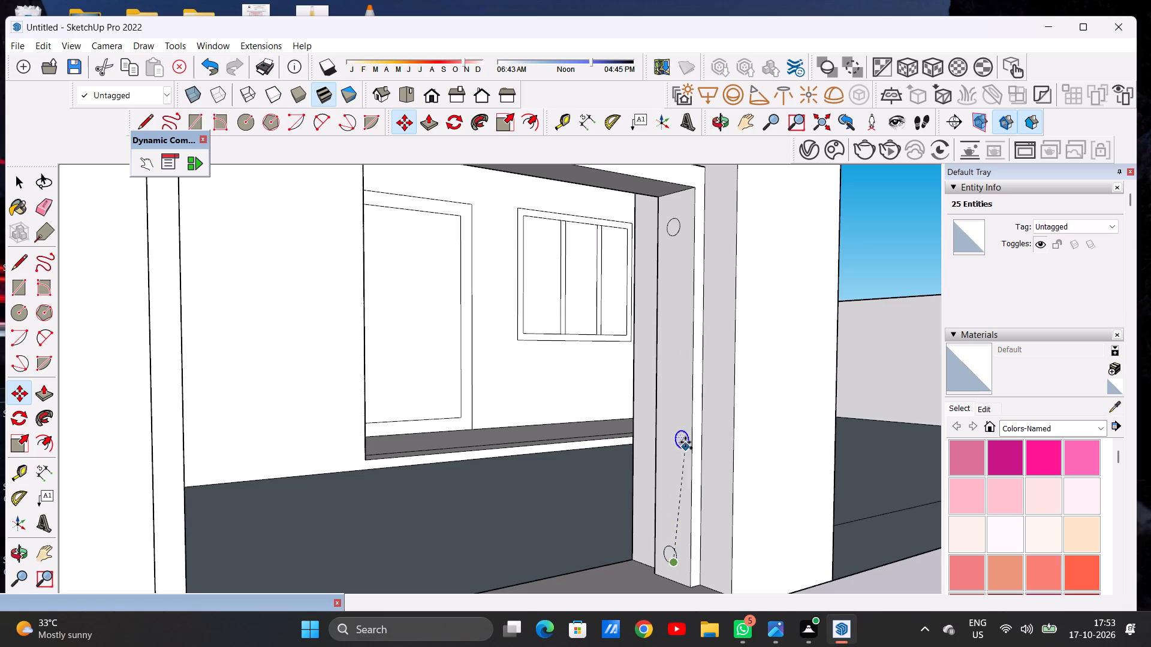
left_click(679, 273)
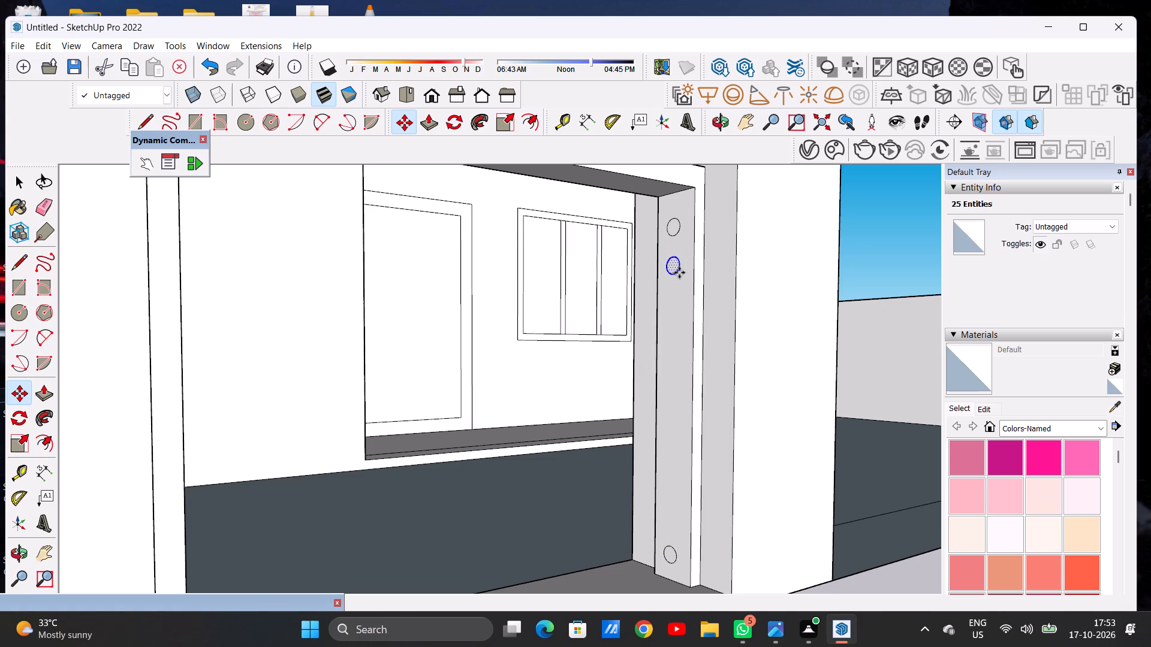
left_click(679, 273)
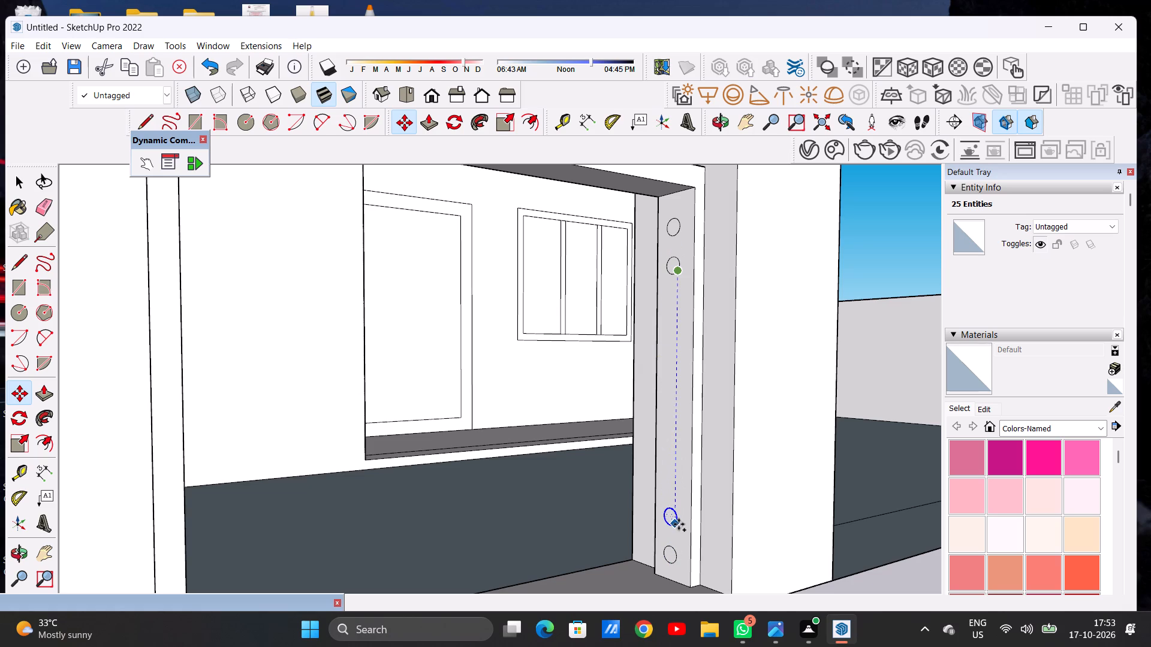
left_click(680, 526)
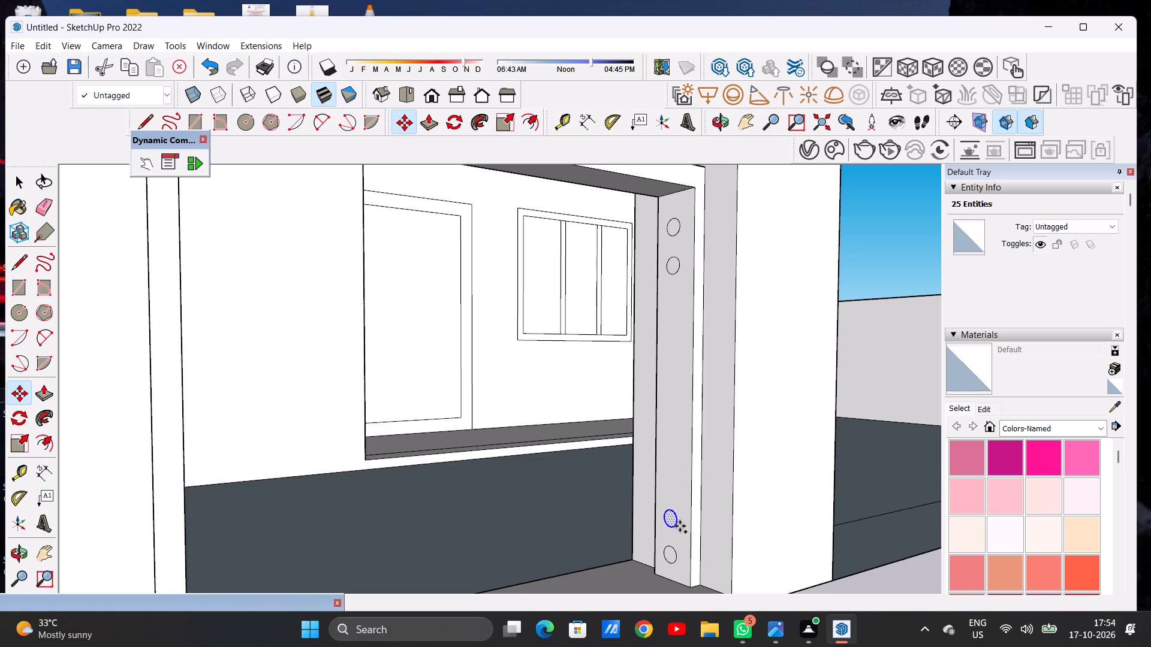
left_click(680, 526)
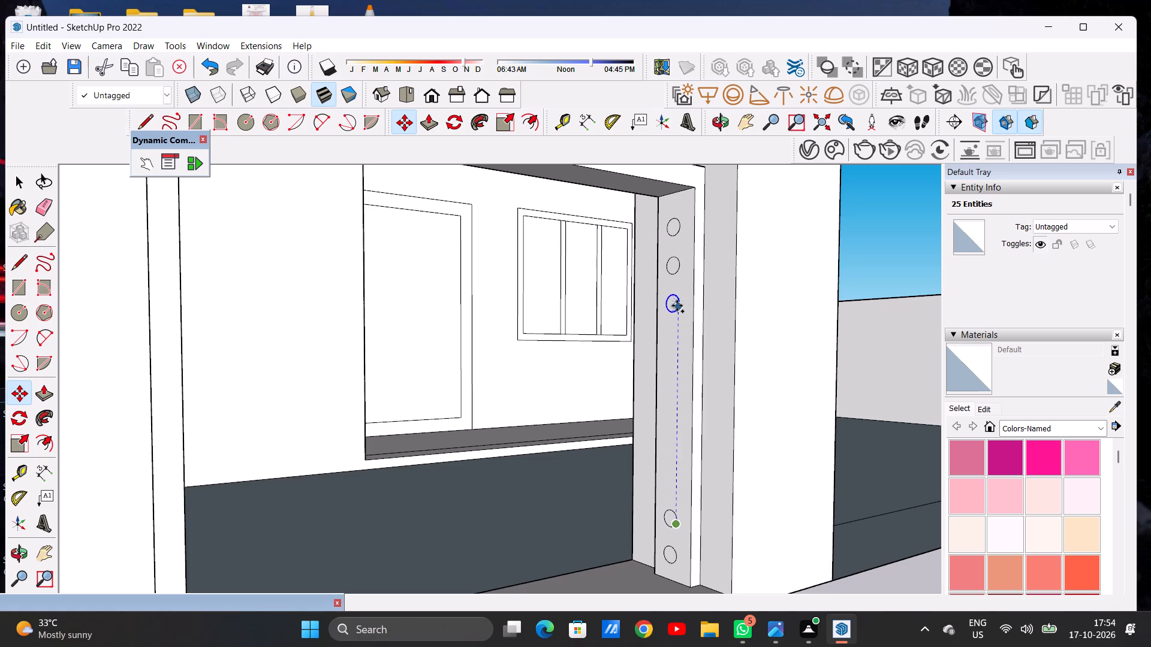
left_click(676, 304)
left_click(676, 304)
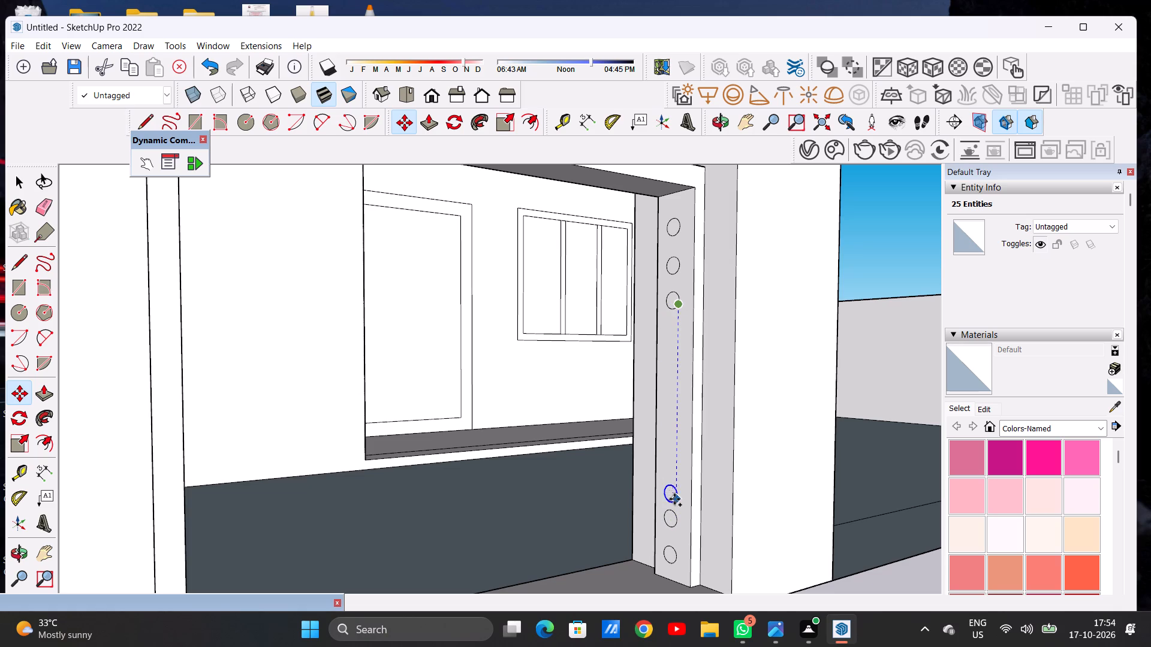
left_click(676, 488)
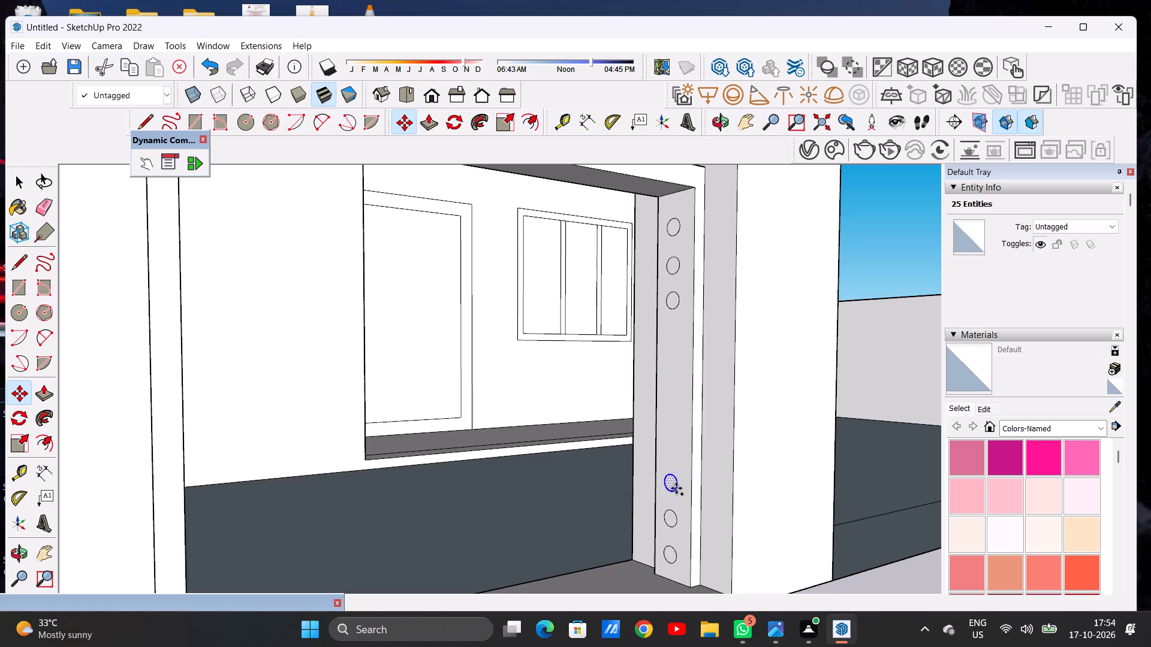
Fill the remaining middle gap of the post with four more circle copies, making one evenly spaced vertical row of ten.
left_click(676, 488)
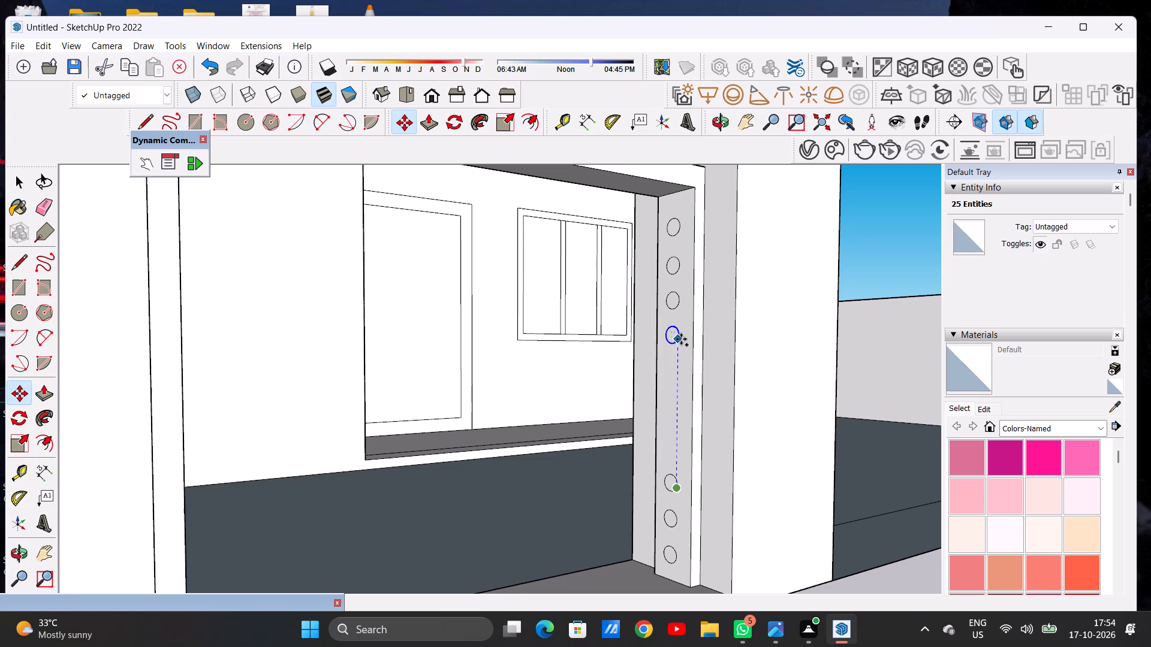
left_click(681, 339)
left_click(681, 339)
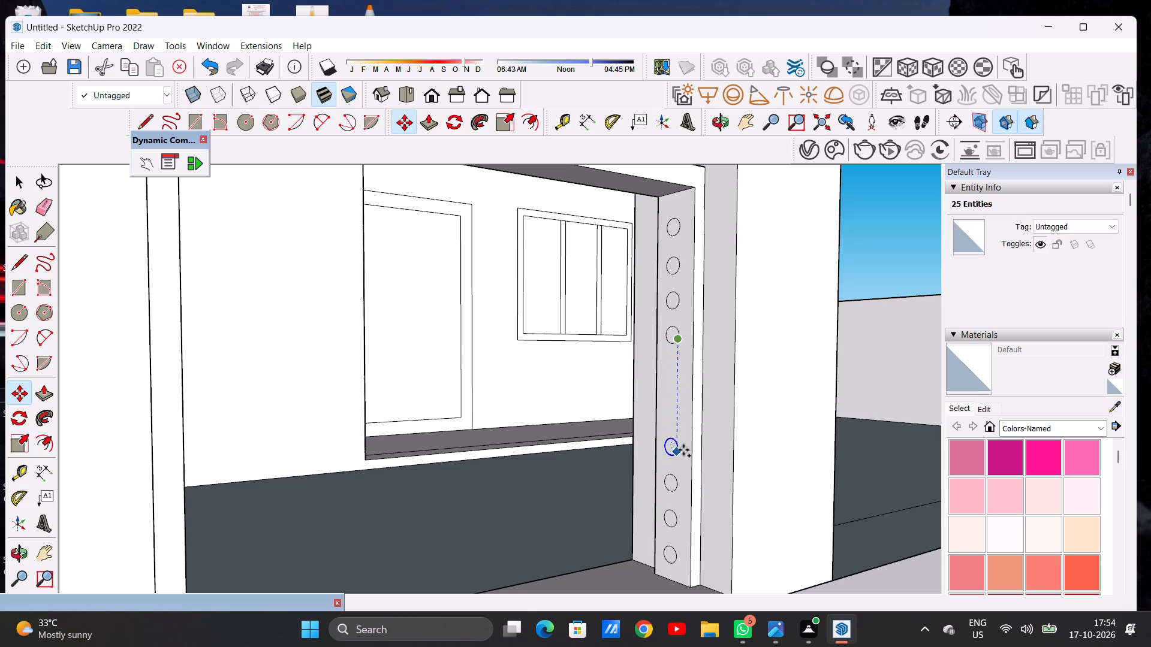
left_click(683, 449)
left_click(683, 449)
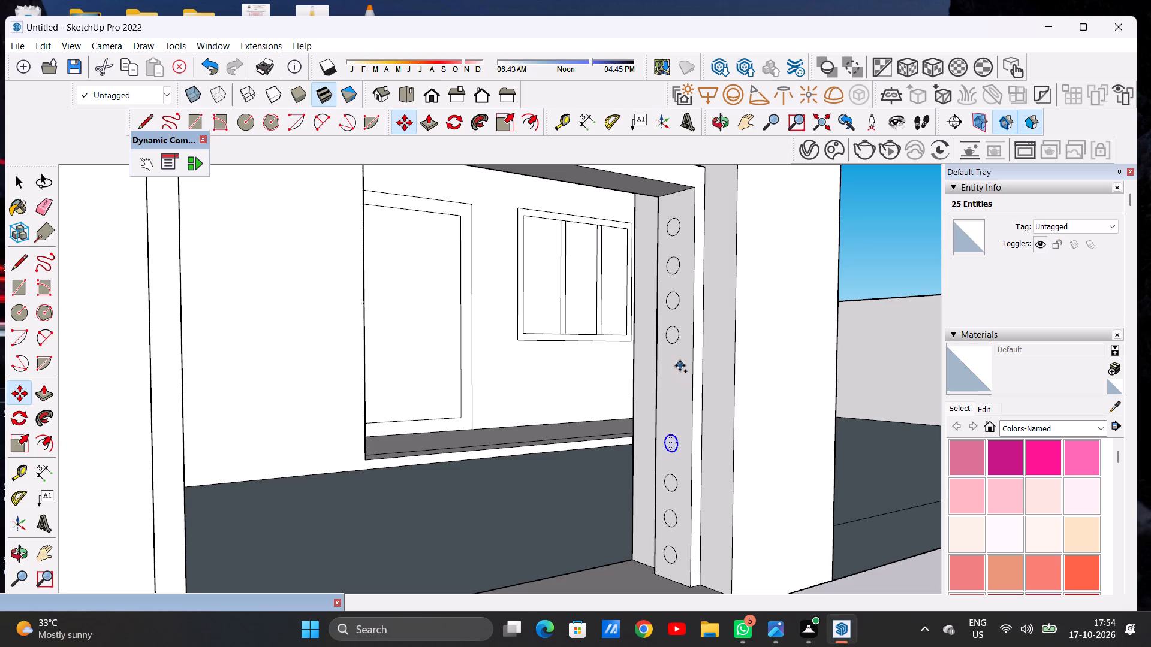
left_click(677, 446)
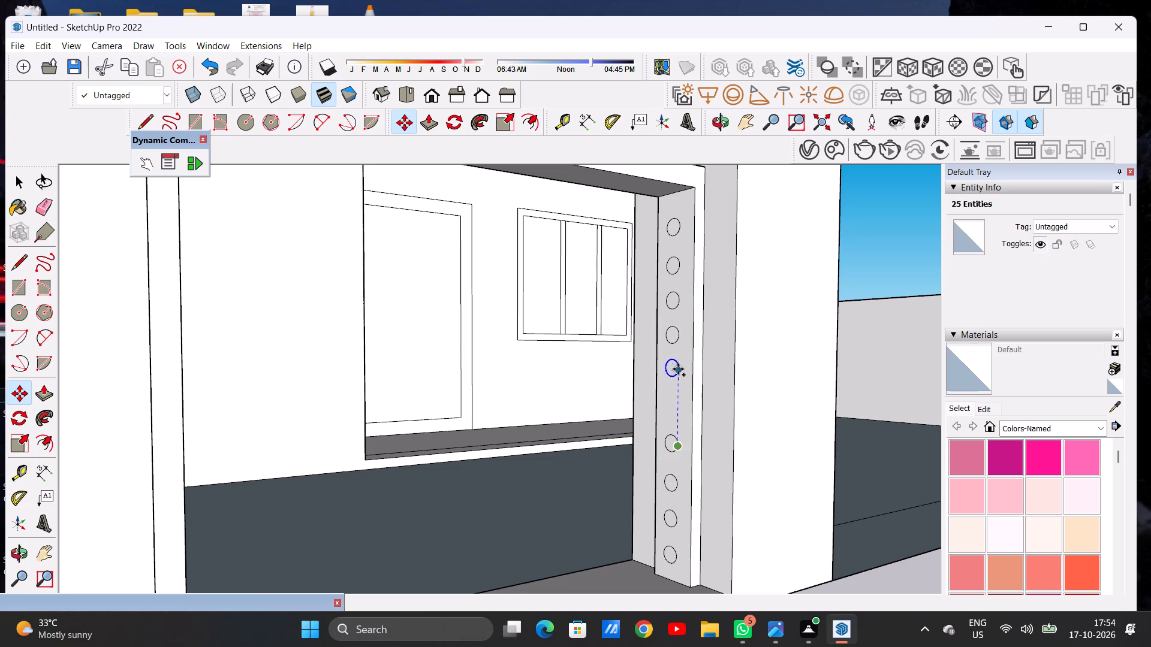
left_click(678, 369)
left_click(678, 369)
left_click(677, 409)
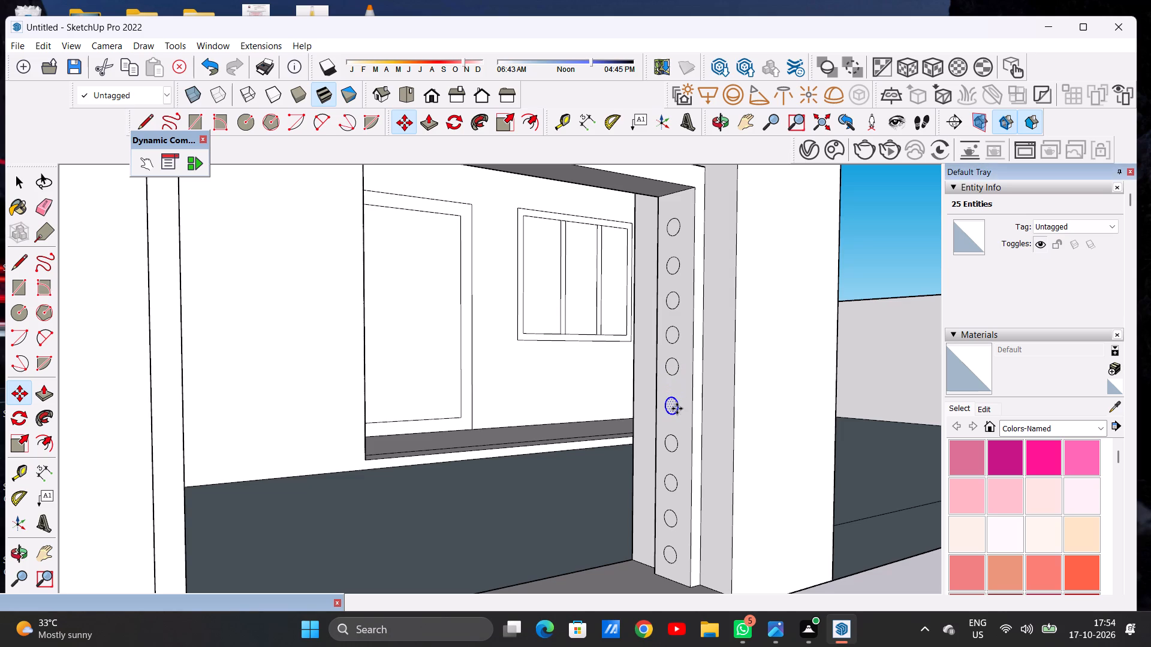
Extrude the topmost circle on the middle-pillar gate post across the opening to the opposite post as a round bar.
key("space")
scroll(616, 376, "down", 8)
left_click(697, 482)
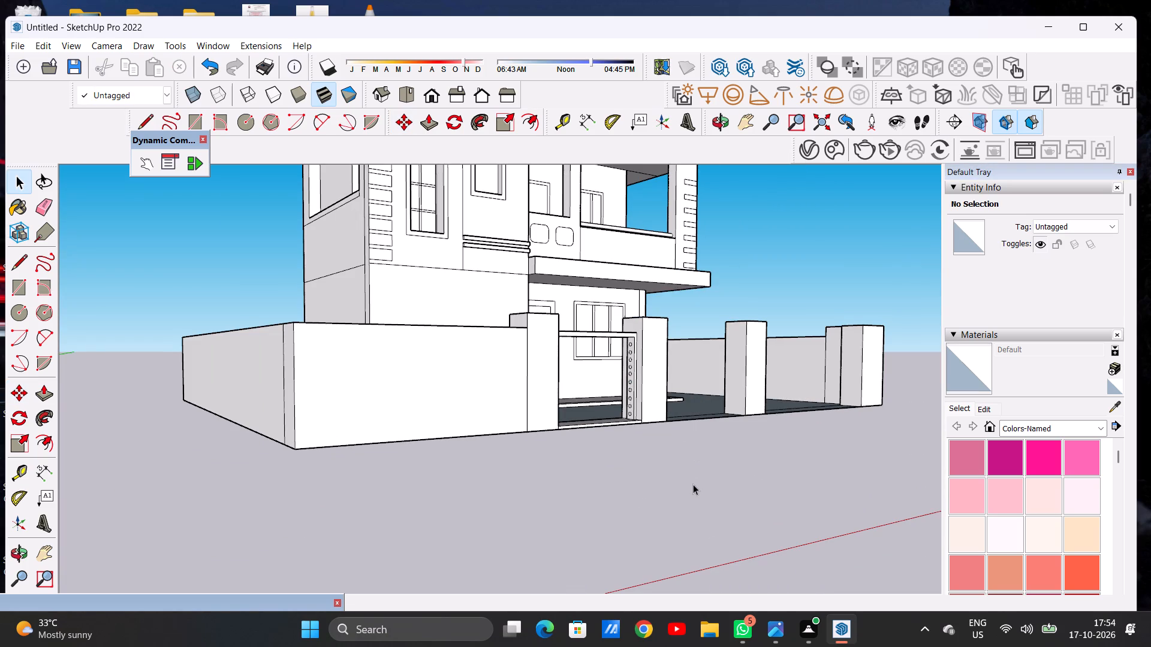
scroll(675, 489, "down", 4)
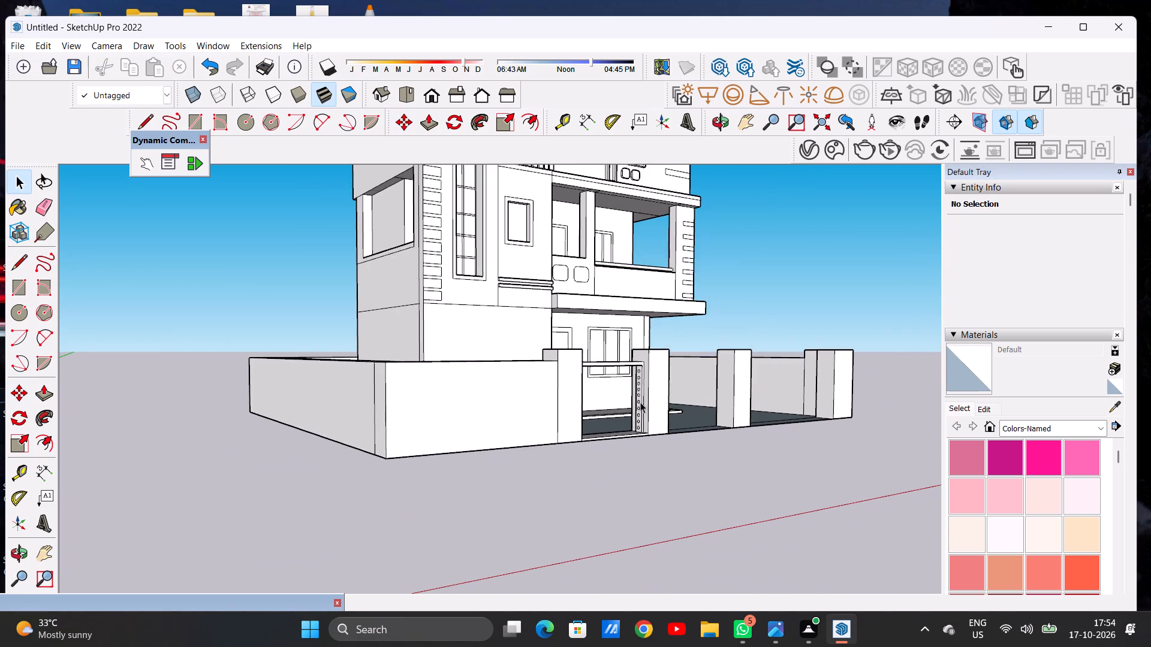
scroll(641, 388, "up", 13)
key("p")
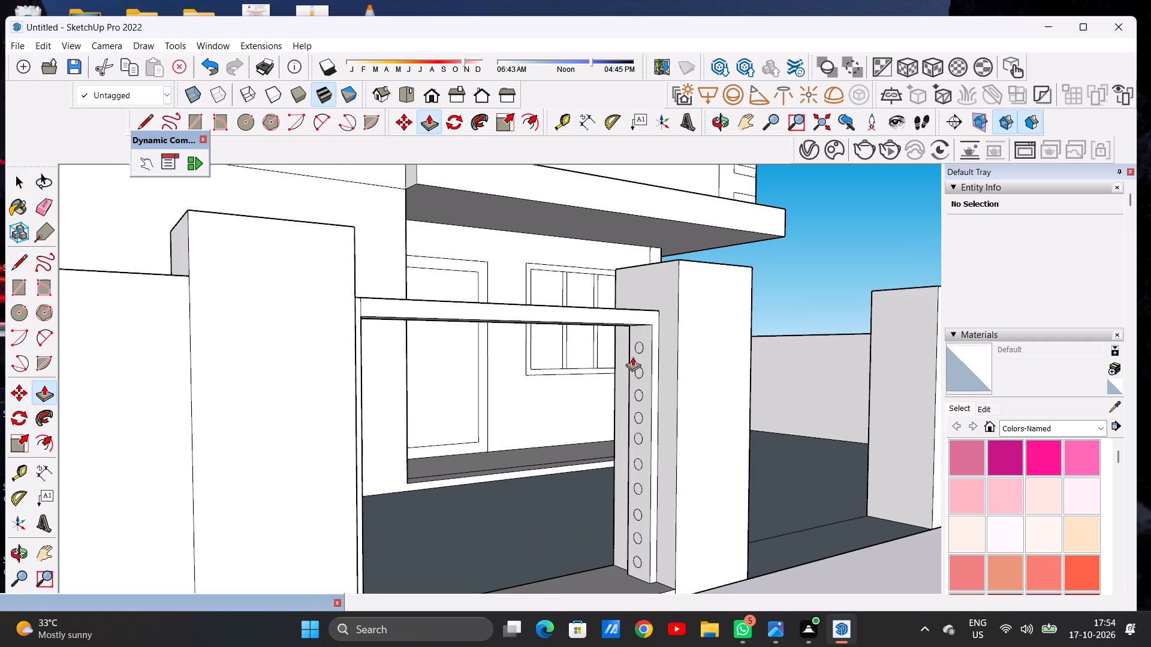
scroll(645, 332, "up", 11)
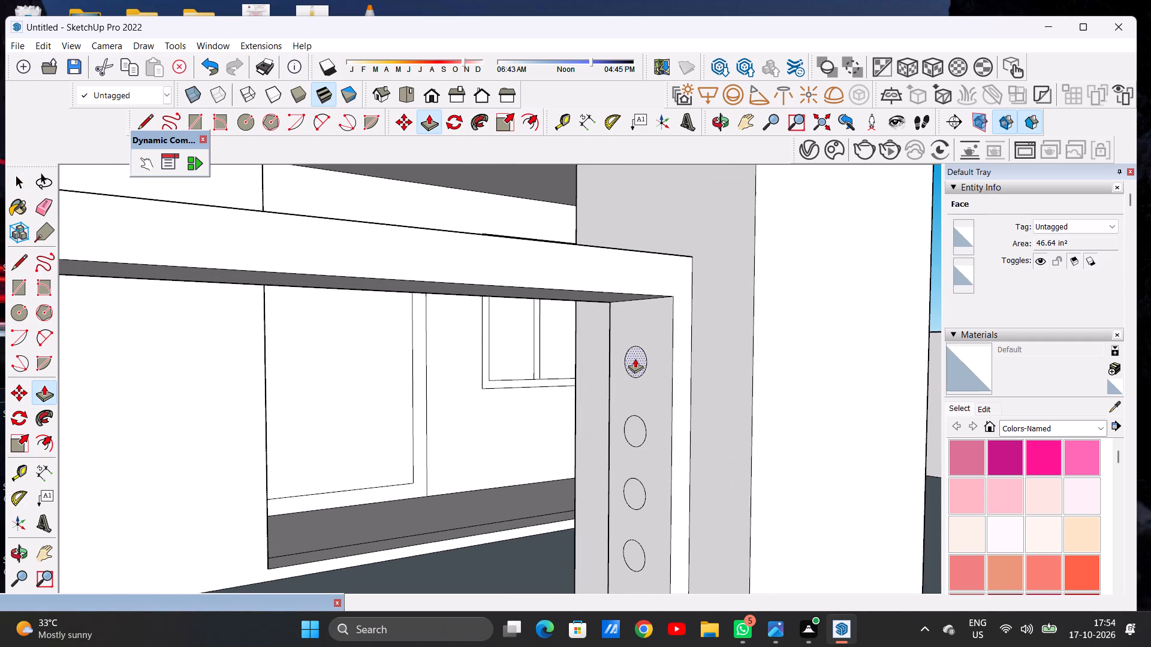
left_click(636, 357)
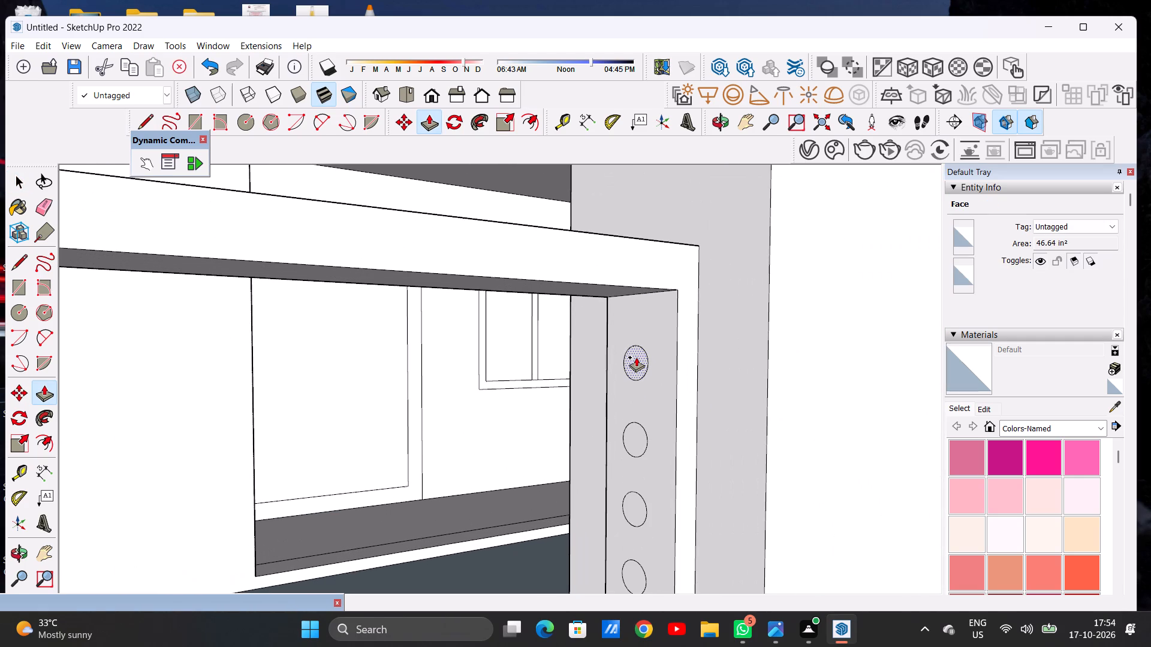
scroll(638, 378, "down", 12)
middle_click_drag(459, 383, 384, 380)
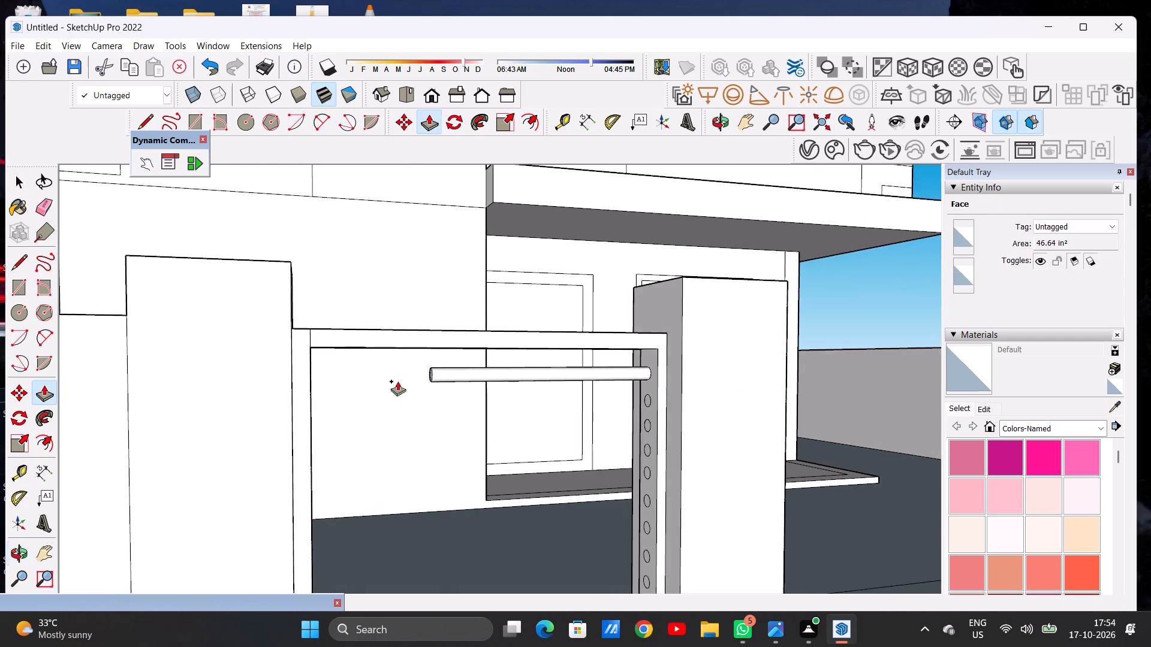
scroll(457, 386, "down", 6)
middle_click_drag(468, 376, 385, 377)
scroll(352, 376, "up", 7)
scroll(279, 374, "up", 1)
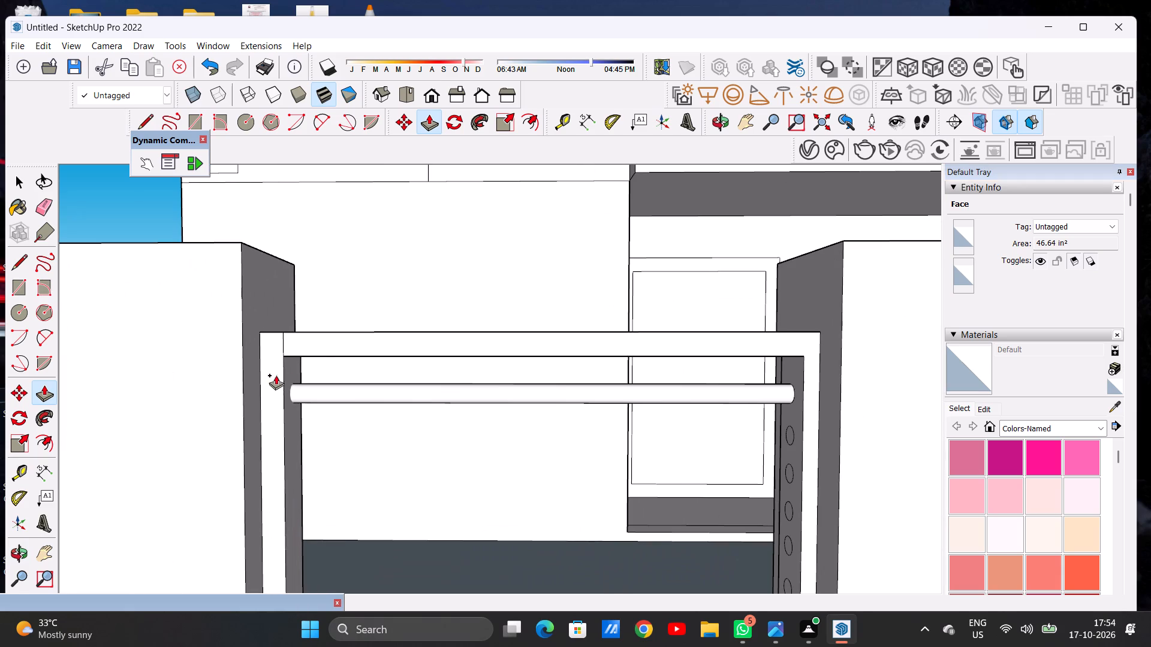
left_click(292, 375)
Extrude the second circle from the top across the gate opening to the opposite post's inner face.
scroll(540, 361, "down", 15)
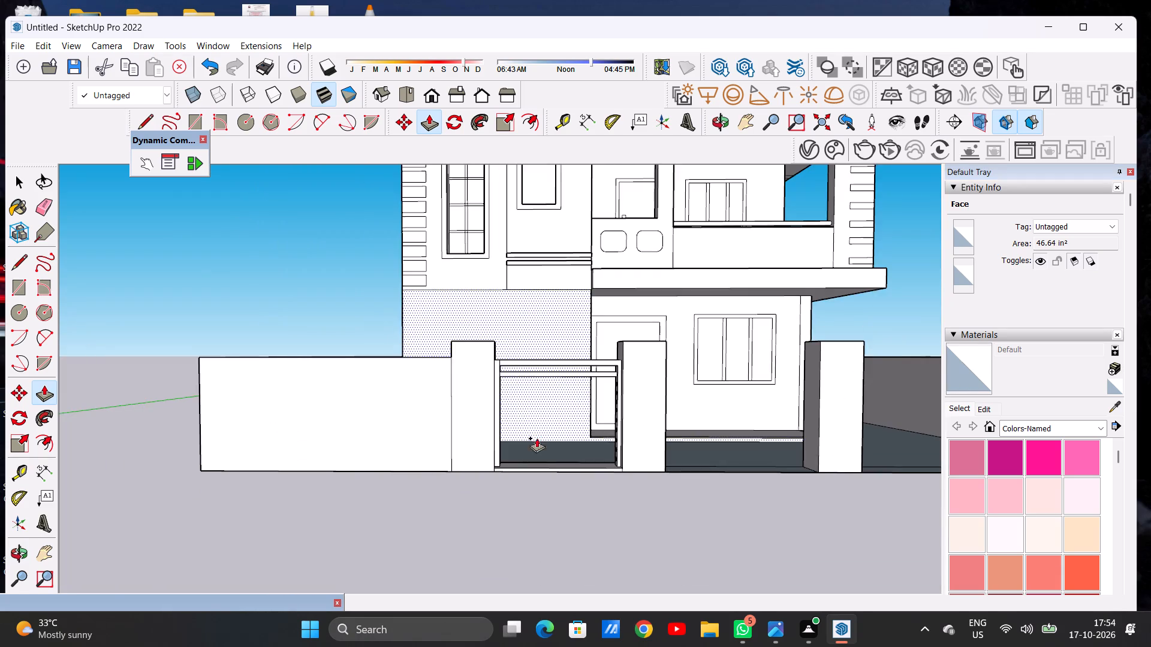
middle_click_drag(544, 442, 649, 476)
scroll(680, 405, "up", 20)
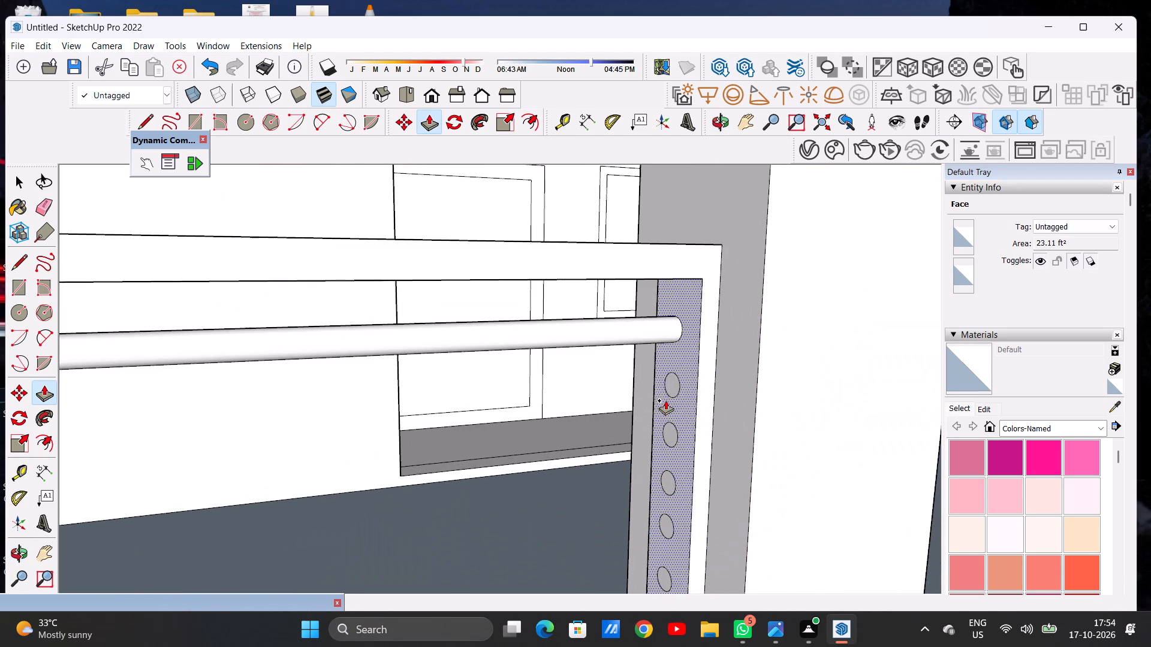
left_click(668, 379)
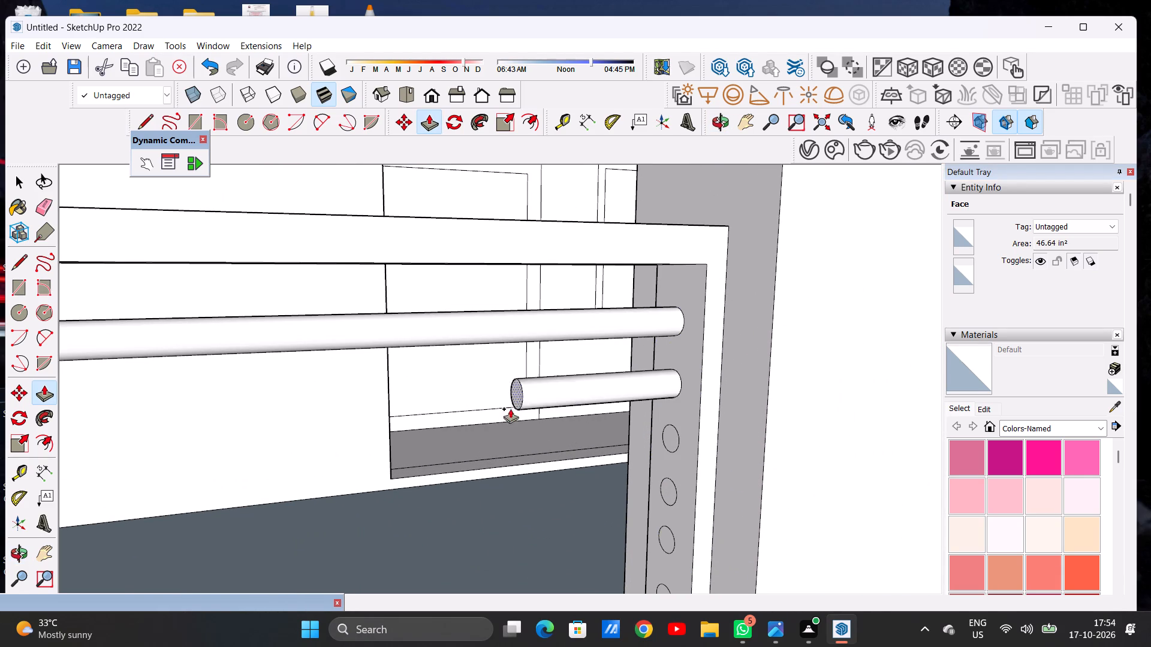
scroll(596, 395, "down", 15)
middle_click_drag(479, 392, 421, 371)
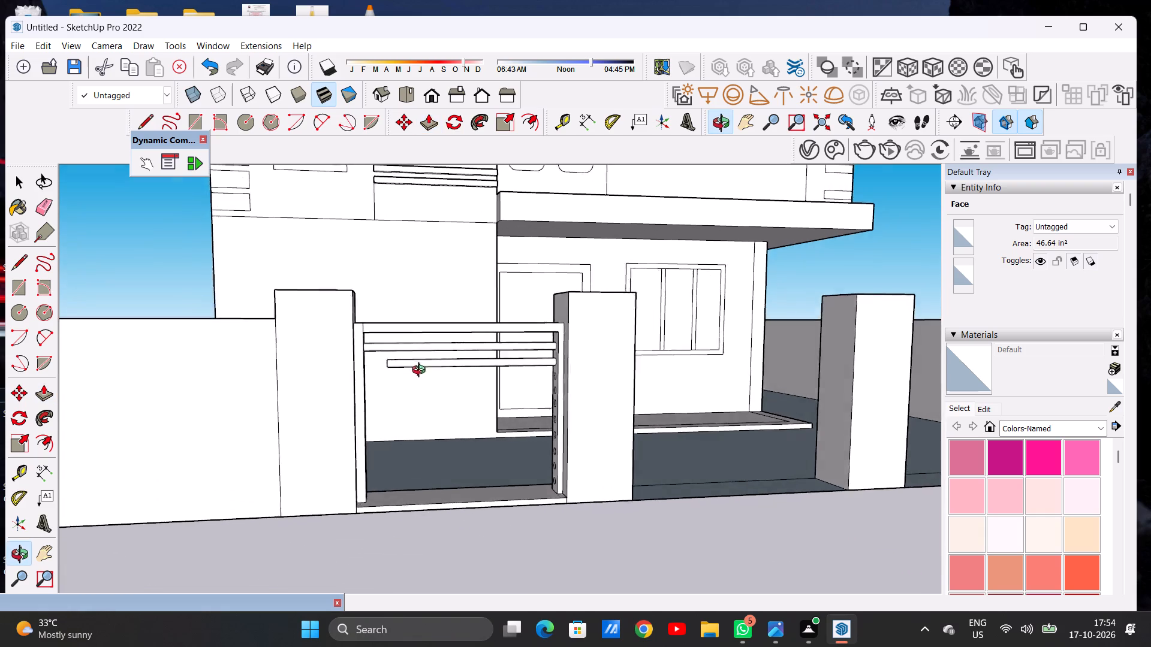
middle_click_drag(421, 371, 412, 370)
scroll(355, 352, "up", 7)
left_click(302, 340)
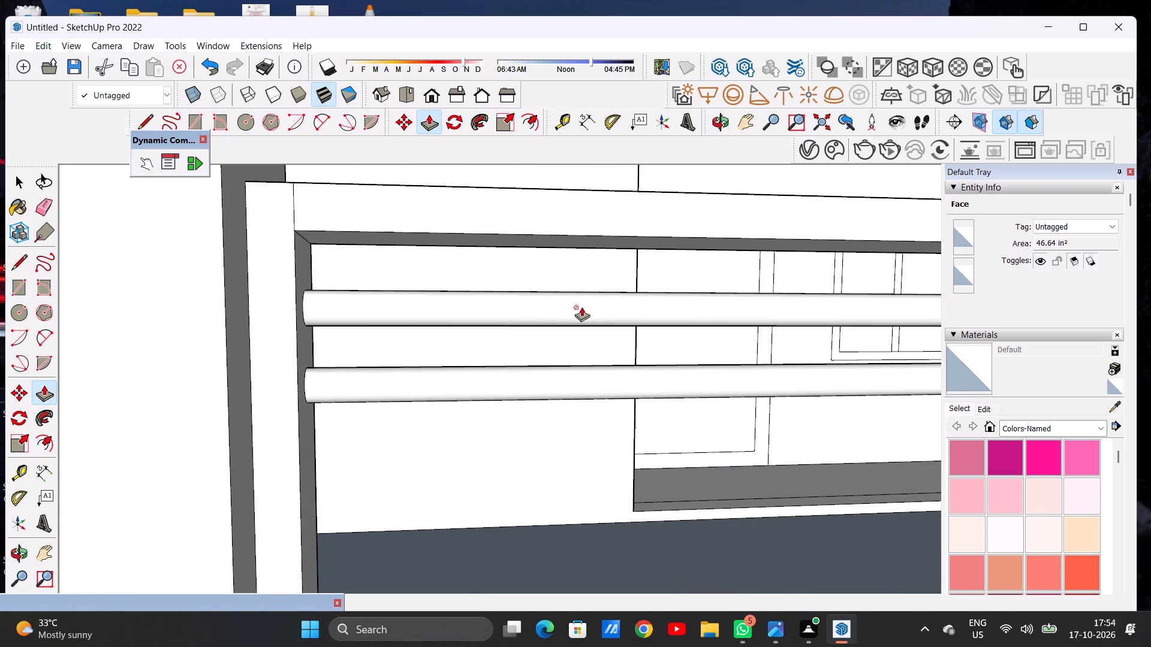
Extrude the third circle from the top into a round bar reaching the opposite gate post.
scroll(585, 304, "down", 13)
middle_click_drag(592, 398, 680, 425)
scroll(872, 388, "up", 2)
scroll(872, 388, "down", 1)
scroll(870, 388, "up", 9)
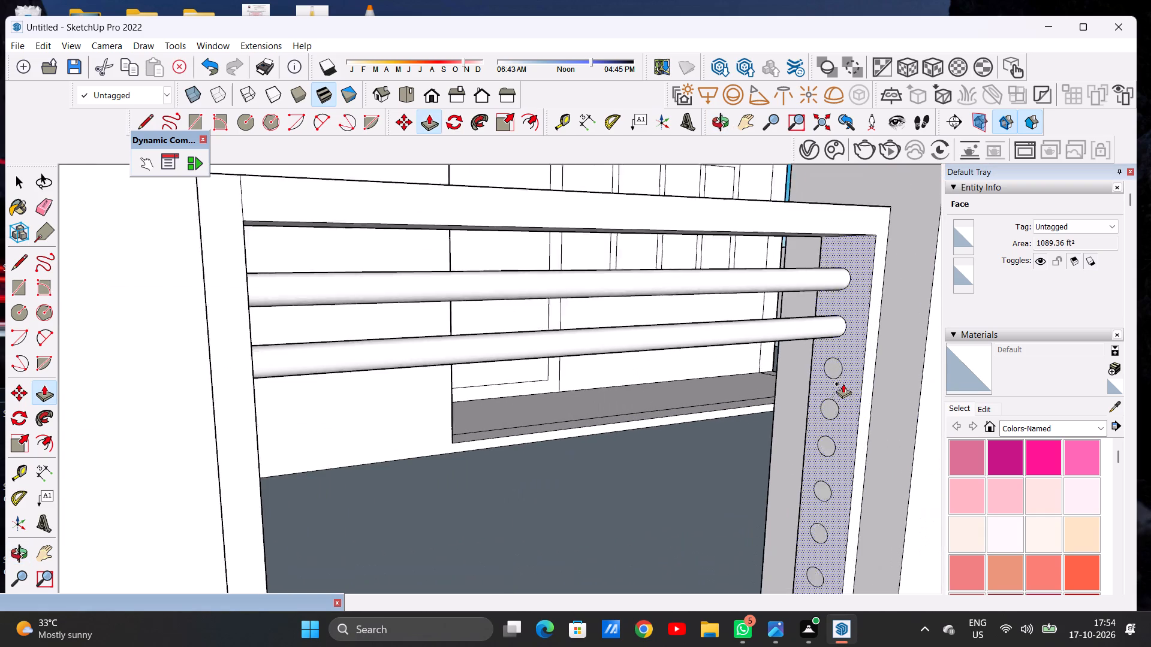
scroll(843, 383, "up", 8)
left_click(834, 364)
scroll(677, 361, "down", 8)
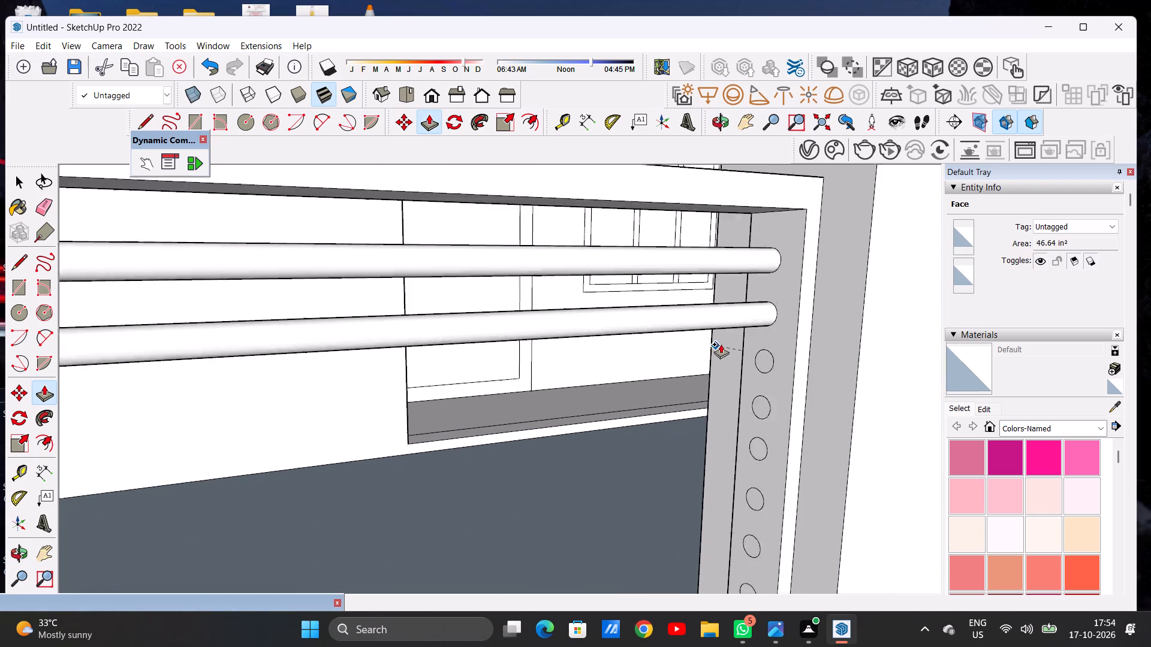
scroll(721, 344, "down", 11)
middle_click_drag(619, 362, 440, 334)
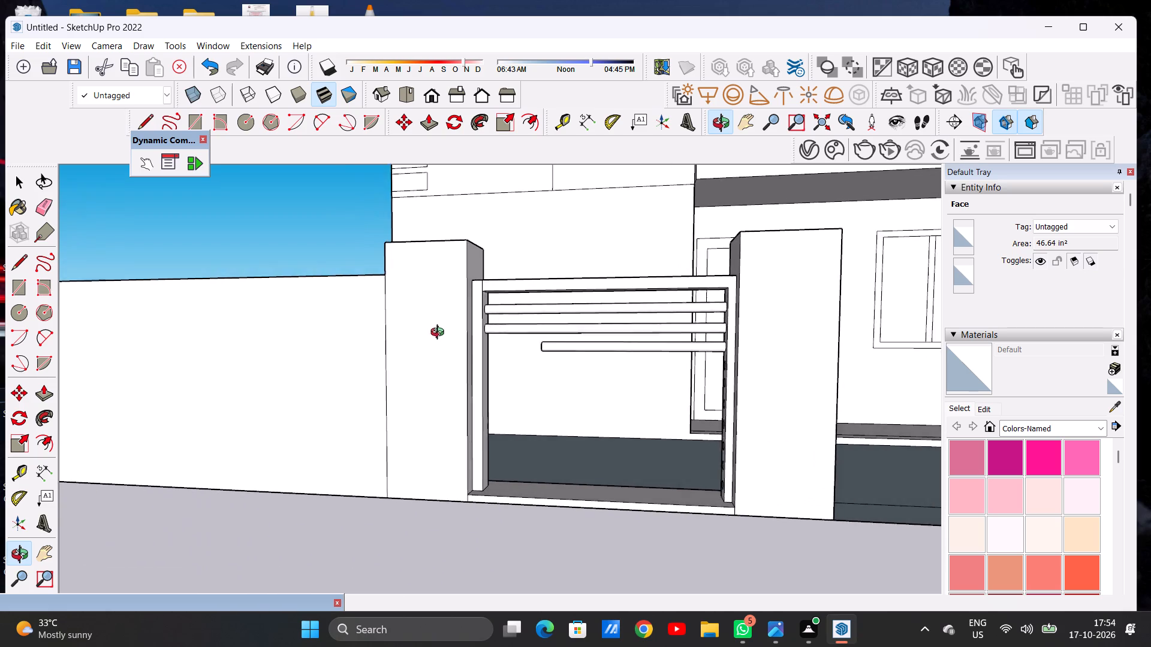
middle_click_drag(440, 334, 440, 334)
scroll(474, 350, "up", 16)
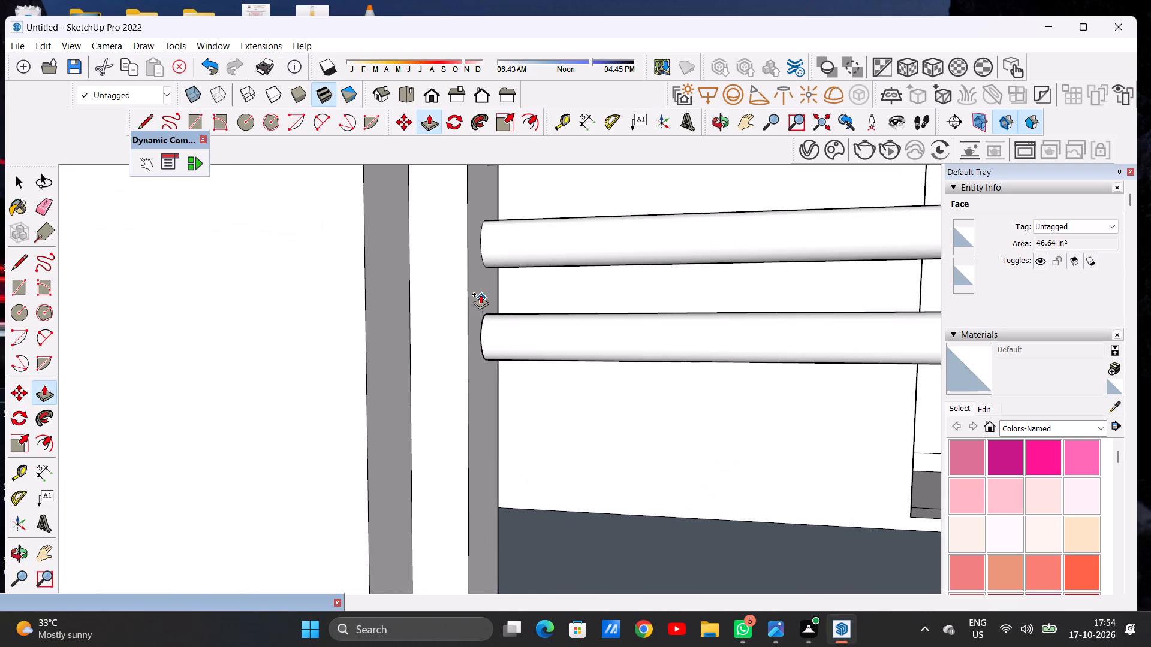
left_click(480, 294)
Extrude the fourth circle from the top across the gate to the opposite post, matching the bars above.
scroll(479, 303, "down", 5)
scroll(479, 303, "up", 1)
scroll(479, 303, "down", 10)
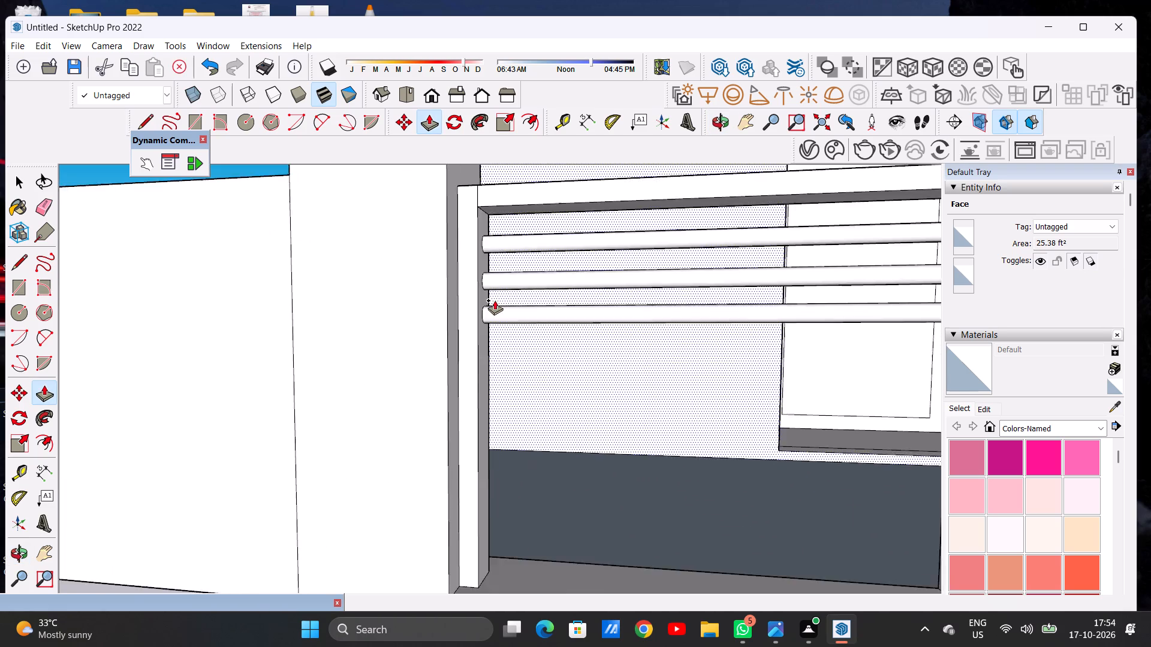
scroll(495, 300, "down", 3)
middle_click_drag(517, 415, 725, 430)
scroll(694, 313, "up", 6)
scroll(694, 313, "down", 1)
scroll(694, 313, "up", 6)
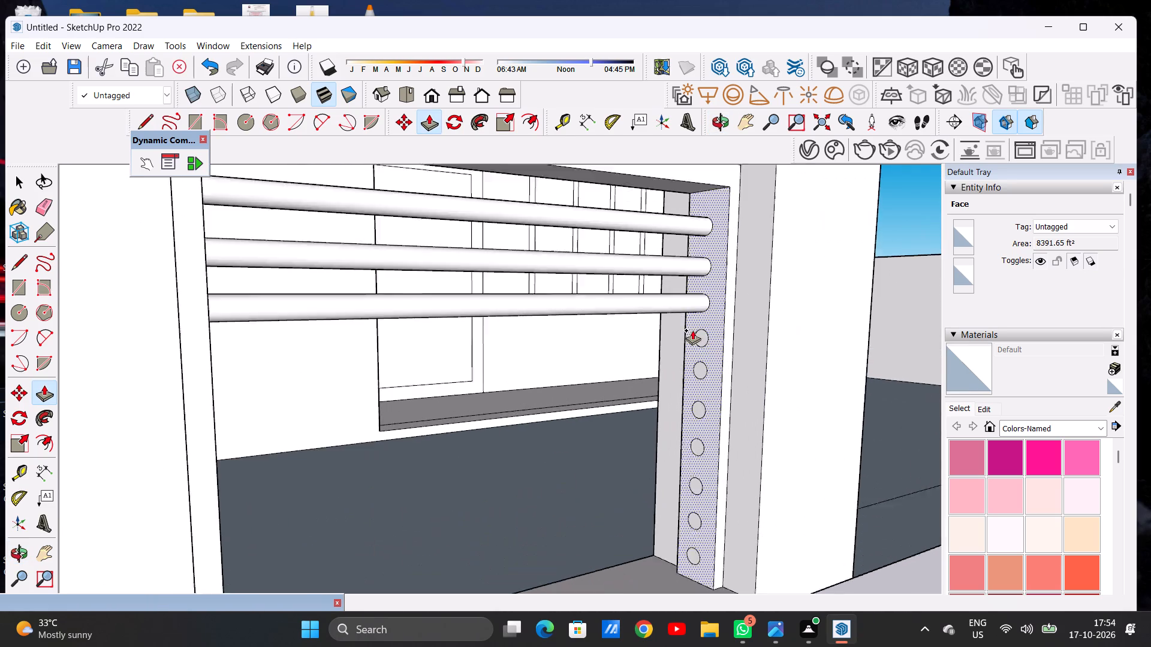
scroll(692, 330, "up", 7)
left_click(712, 342)
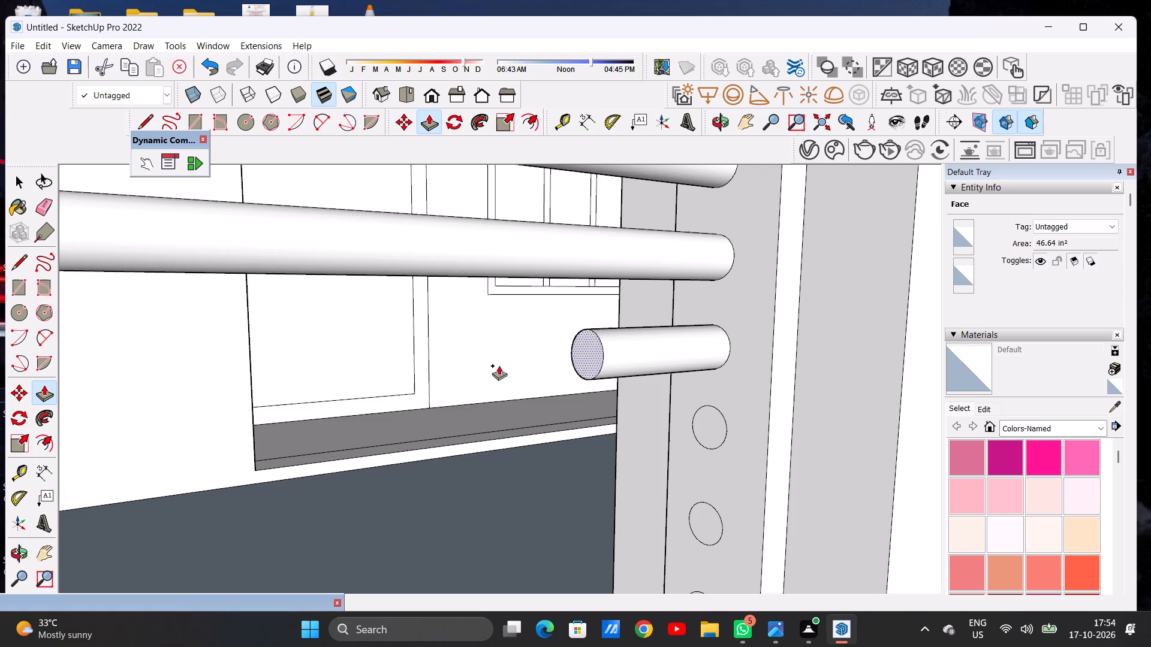
scroll(522, 360, "down", 20)
scroll(522, 360, "down", 2)
middle_click_drag(528, 354, 406, 341)
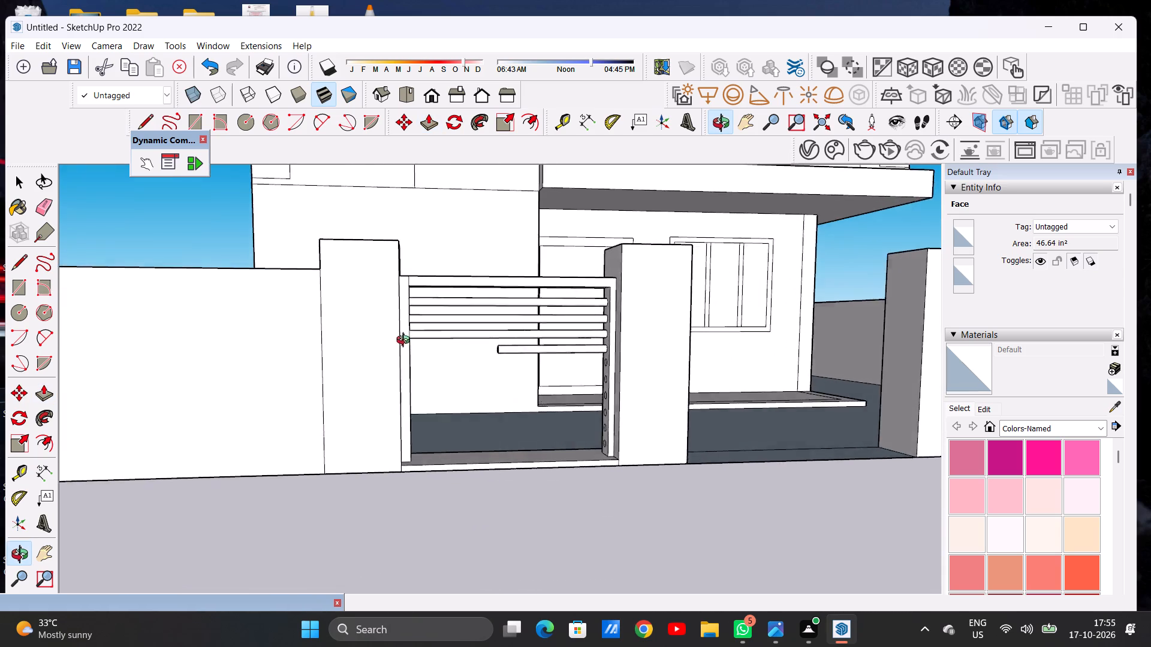
middle_click_drag(406, 341, 328, 347)
scroll(417, 353, "up", 12)
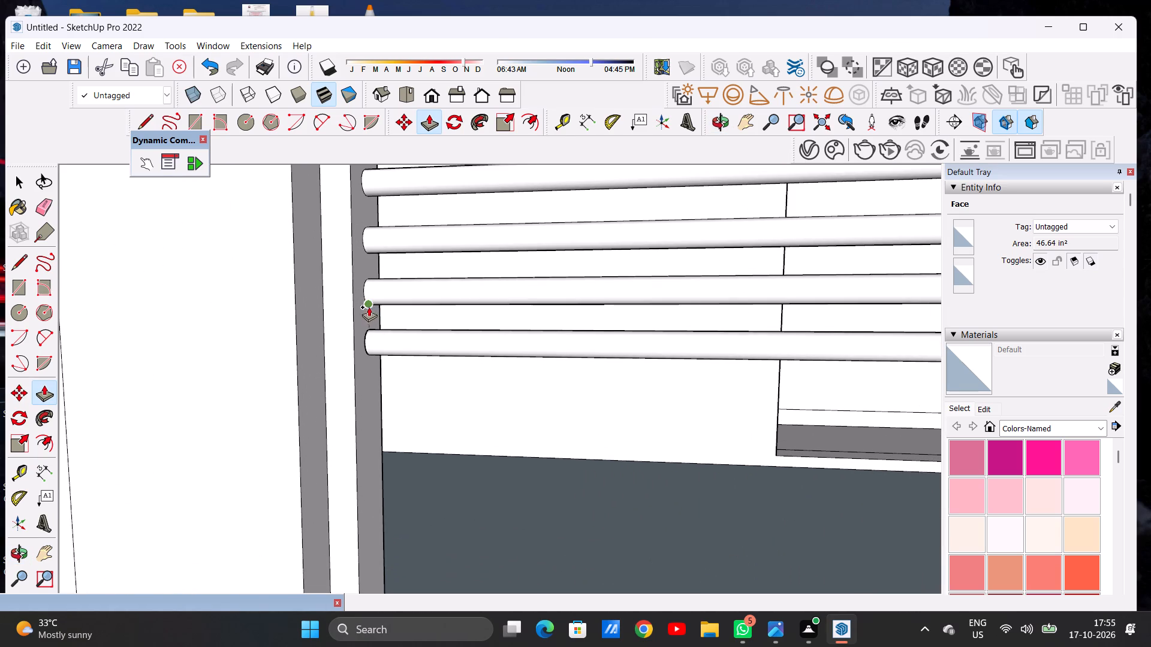
left_click(364, 316)
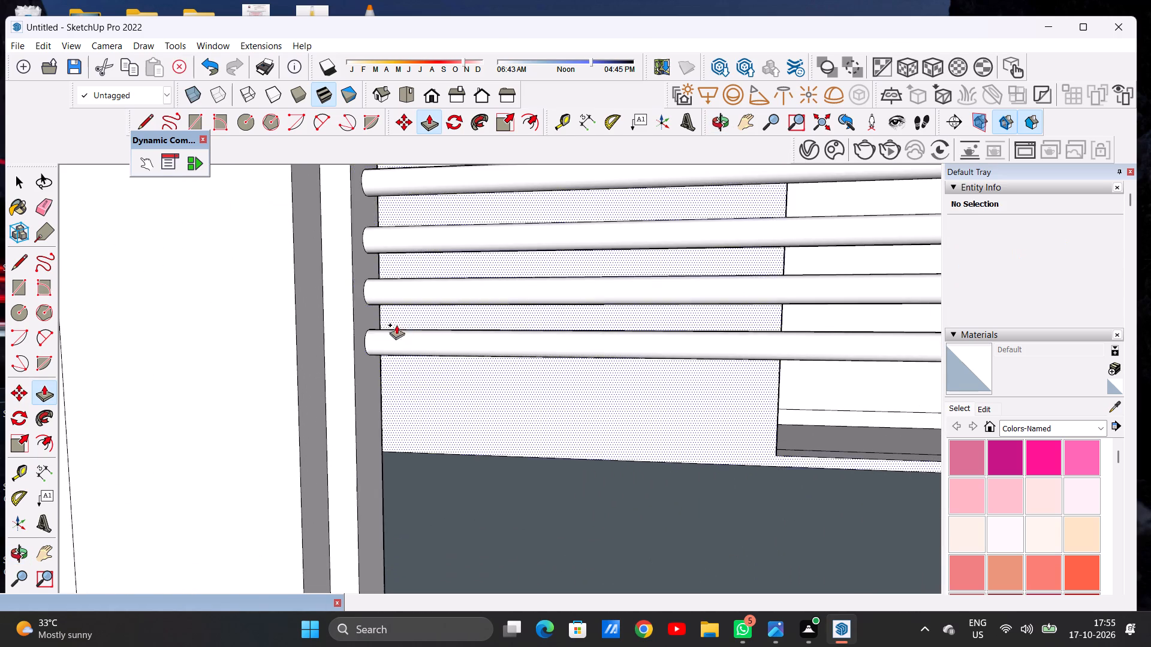
Extrude the fifth circle from the top into a full-width gate bar ending at the opposite post.
scroll(566, 309, "down", 12)
middle_click_drag(568, 344, 720, 397)
scroll(714, 358, "up", 7)
scroll(707, 351, "down", 1)
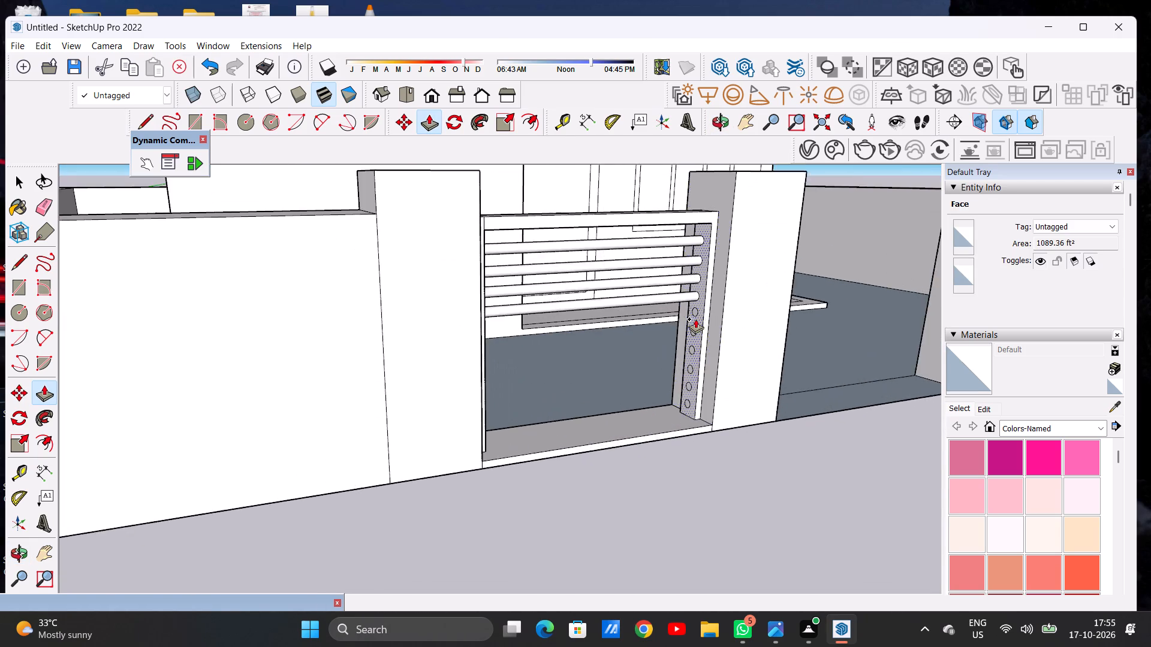
scroll(698, 308, "up", 15)
left_click(683, 312)
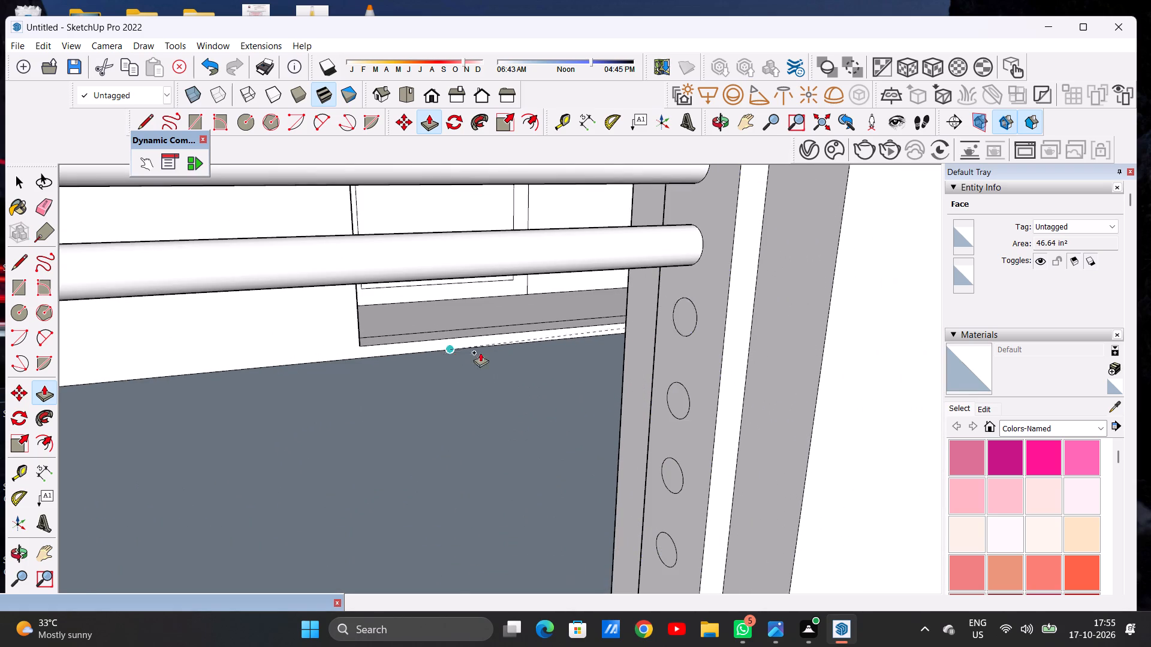
scroll(582, 330, "down", 20)
scroll(582, 330, "down", 1)
middle_click_drag(505, 343, 430, 324)
scroll(472, 327, "up", 6)
middle_click_drag(467, 334, 386, 321)
scroll(378, 312, "up", 8)
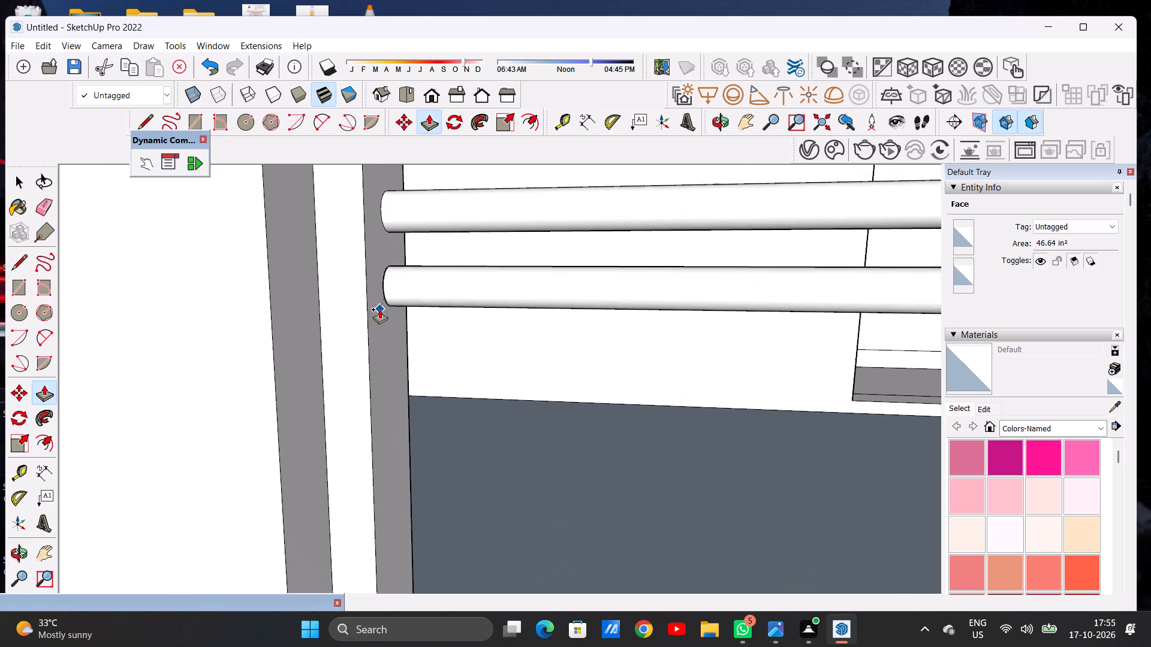
scroll(379, 309, "up", 1)
left_click(377, 247)
Extrude the sixth circle from the top across the gate opening up to the opposite post's inner face.
scroll(472, 338, "down", 13)
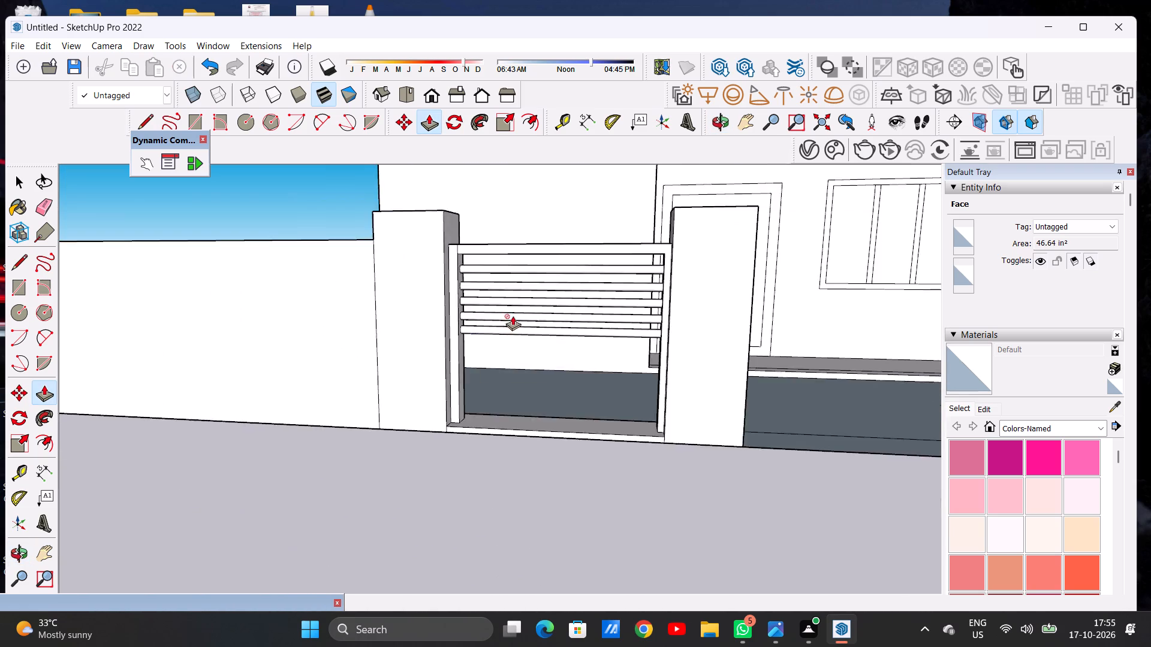
scroll(513, 316, "down", 3)
middle_click_drag(487, 348, 661, 371)
scroll(644, 329, "up", 10)
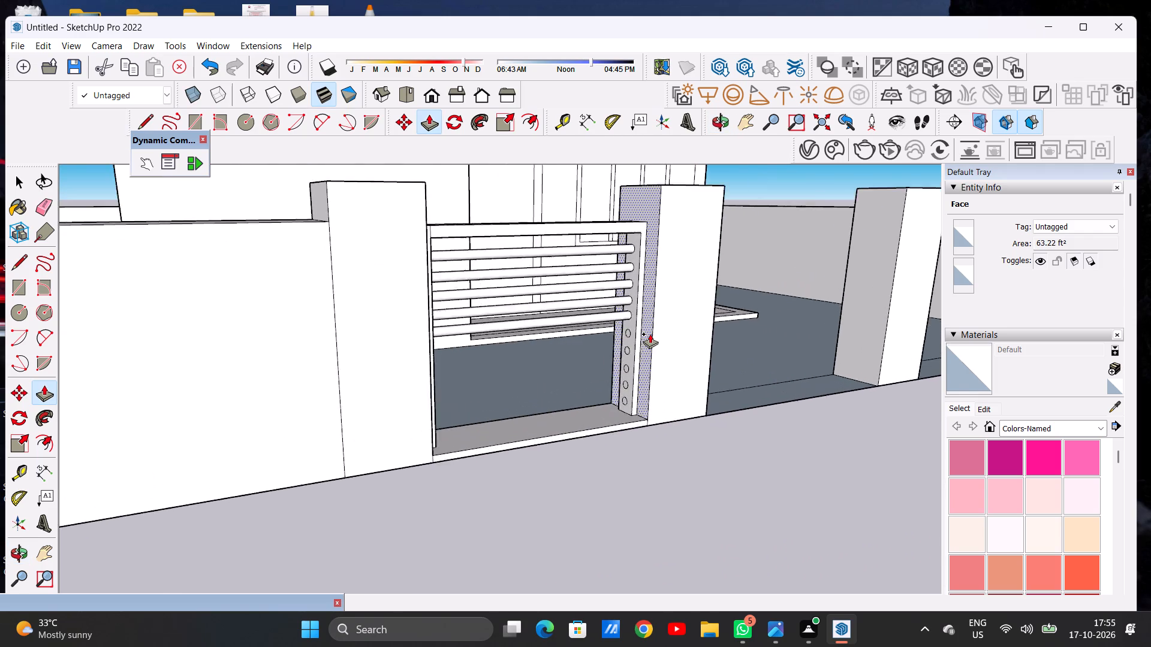
scroll(650, 334, "up", 18)
left_click(612, 331)
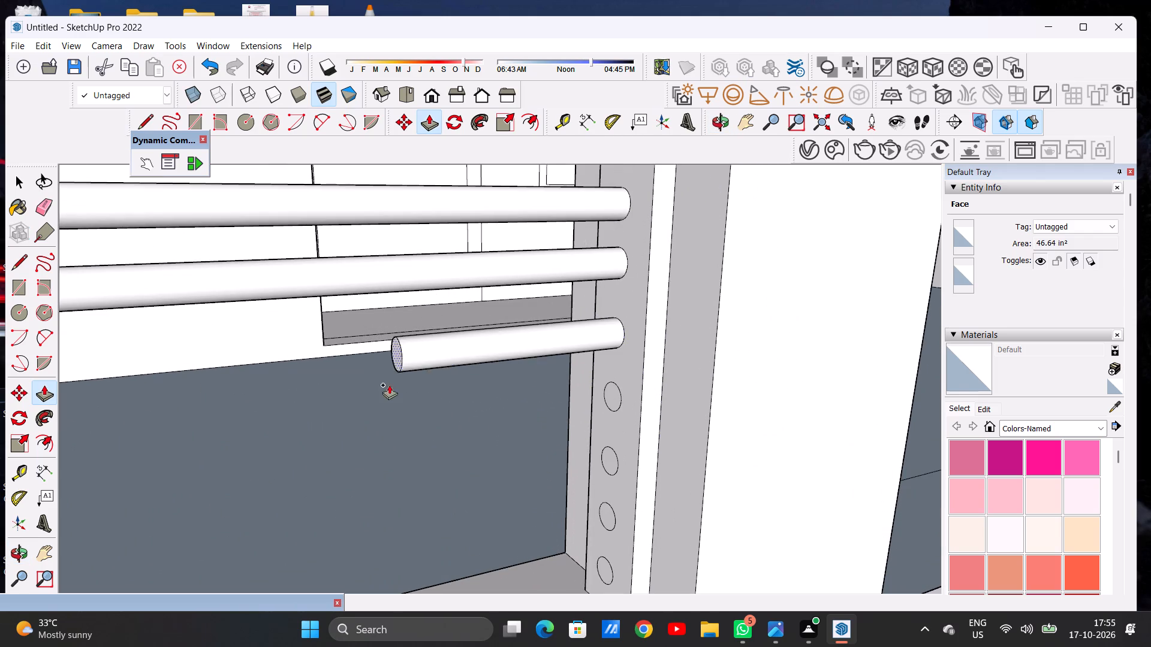
scroll(516, 352, "down", 13)
middle_click_drag(408, 361, 297, 358)
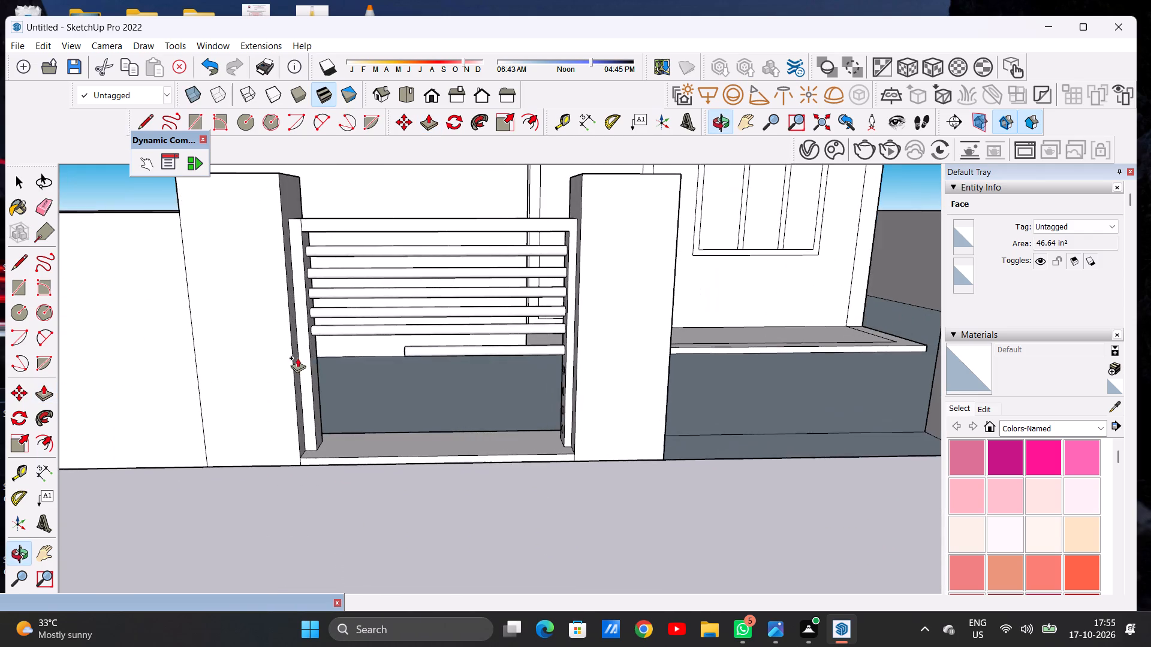
scroll(317, 357, "up", 11)
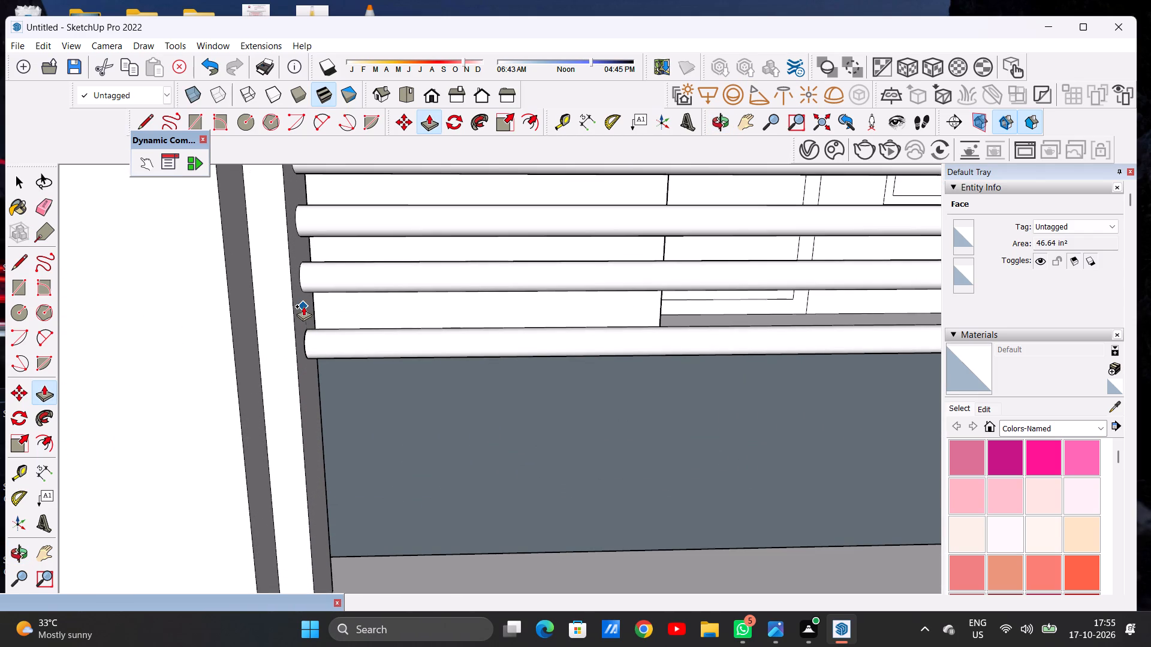
left_click(303, 306)
Extrude the seventh circle from the top into a round gate bar spanning to the opposite post.
scroll(450, 325, "down", 11)
middle_click_drag(448, 343, 578, 350)
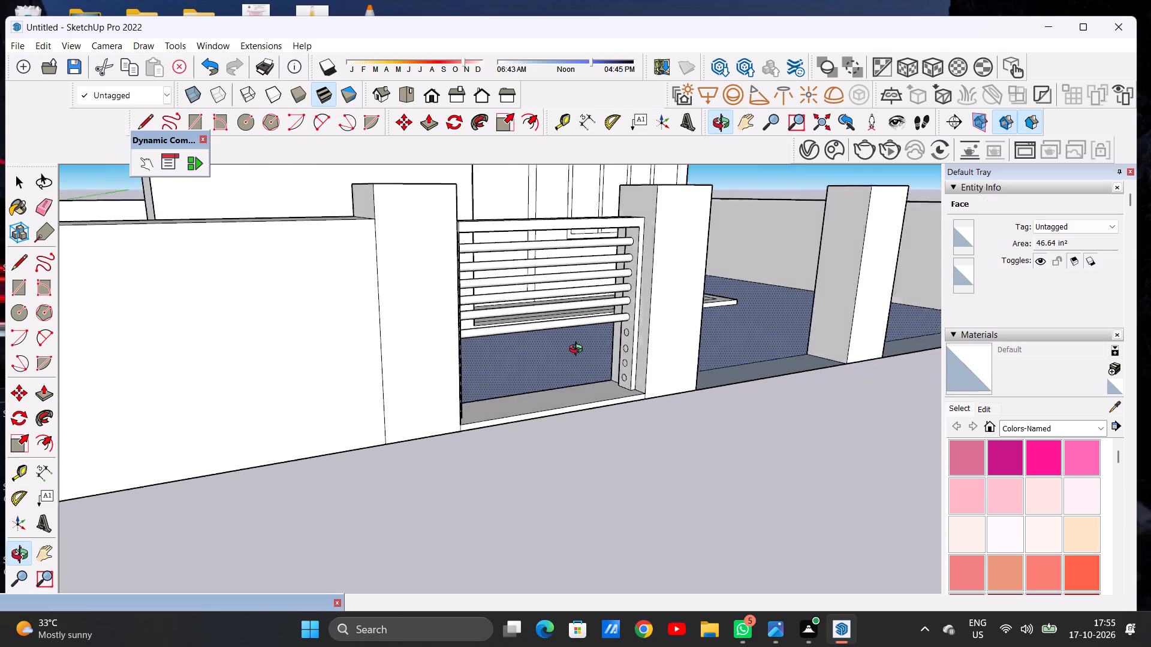
middle_click_drag(578, 350, 620, 346)
scroll(617, 335, "up", 15)
scroll(619, 331, "down", 1)
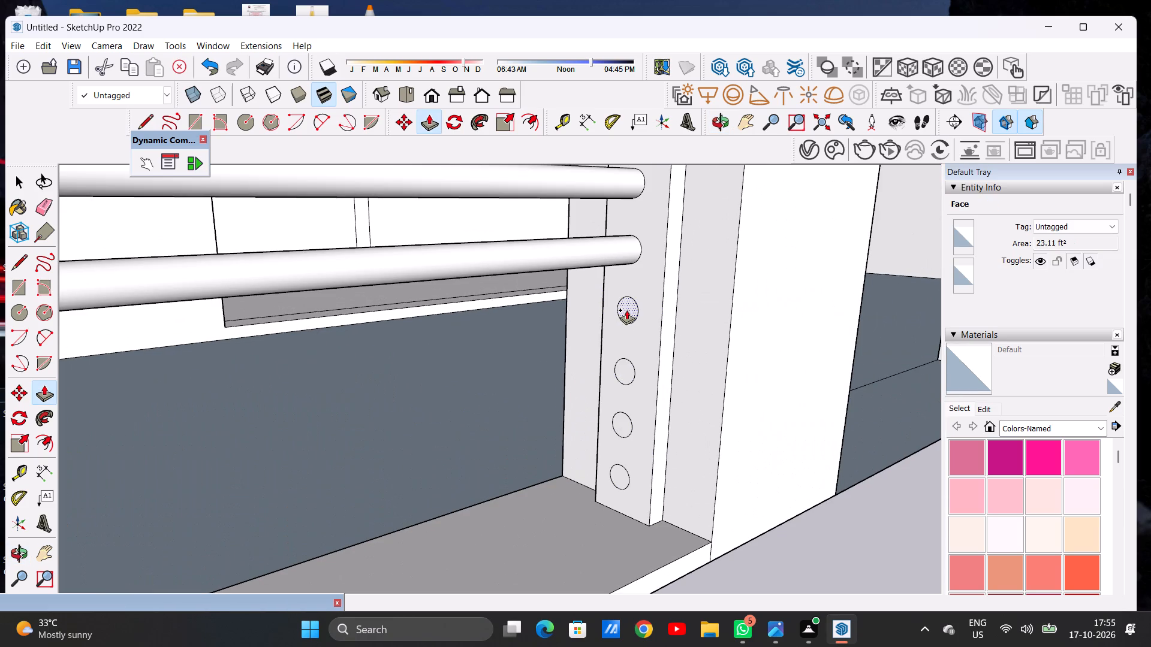
left_click(626, 310)
scroll(410, 371, "down", 13)
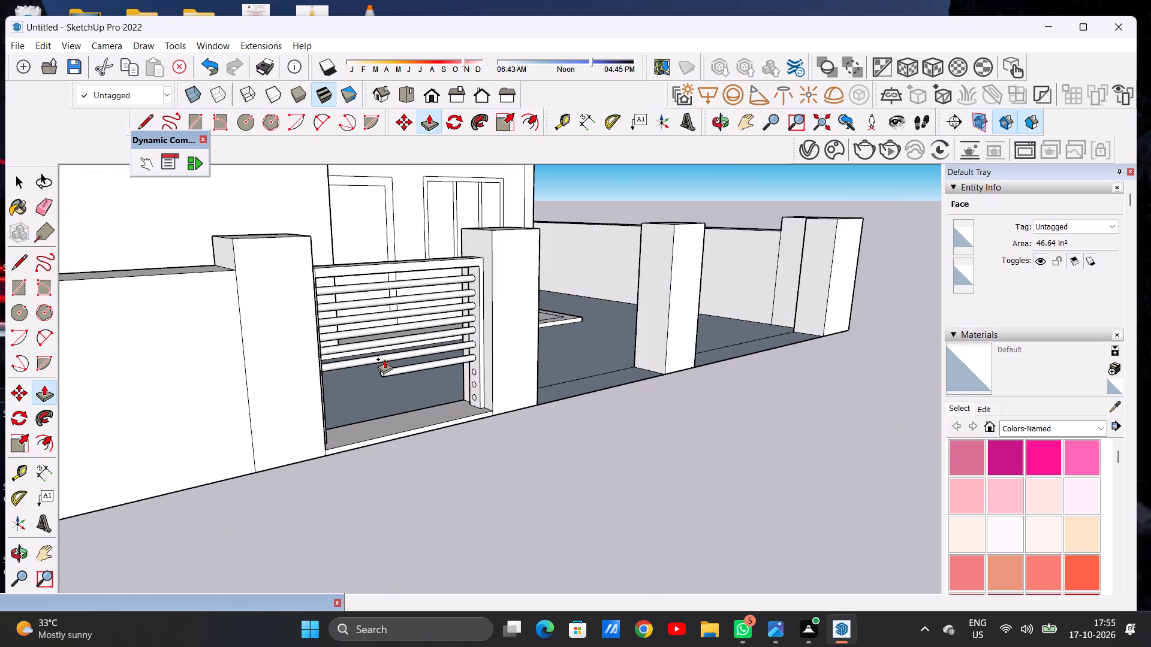
middle_click_drag(359, 359, 161, 355)
scroll(329, 366, "up", 13)
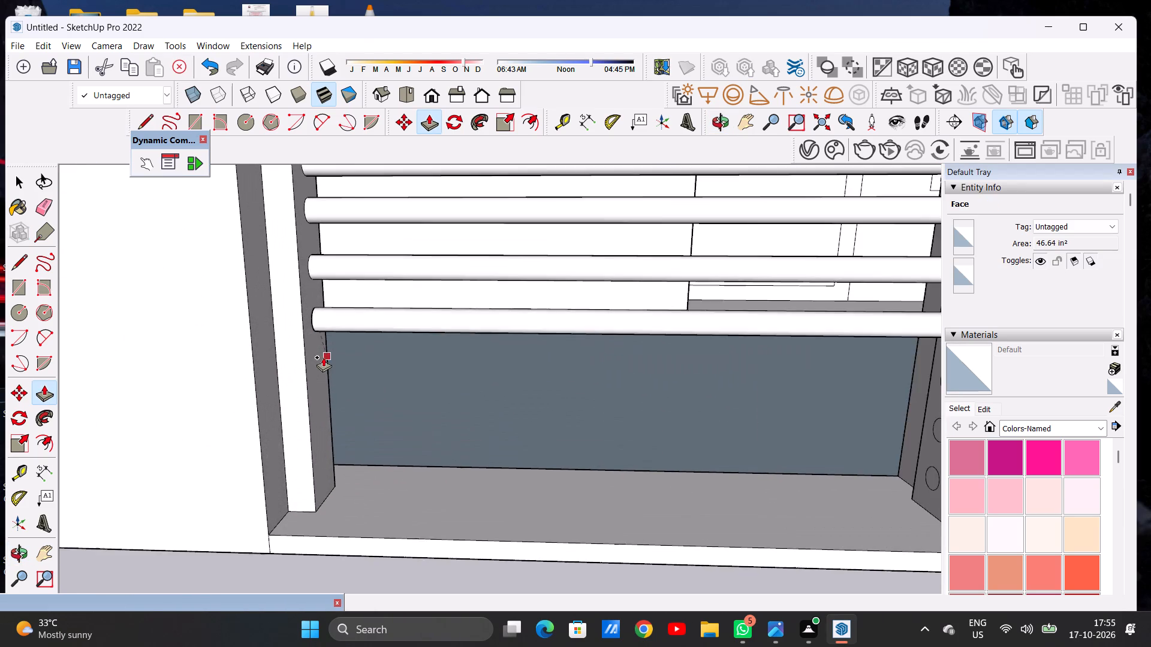
left_click(308, 294)
scroll(379, 329, "down", 10)
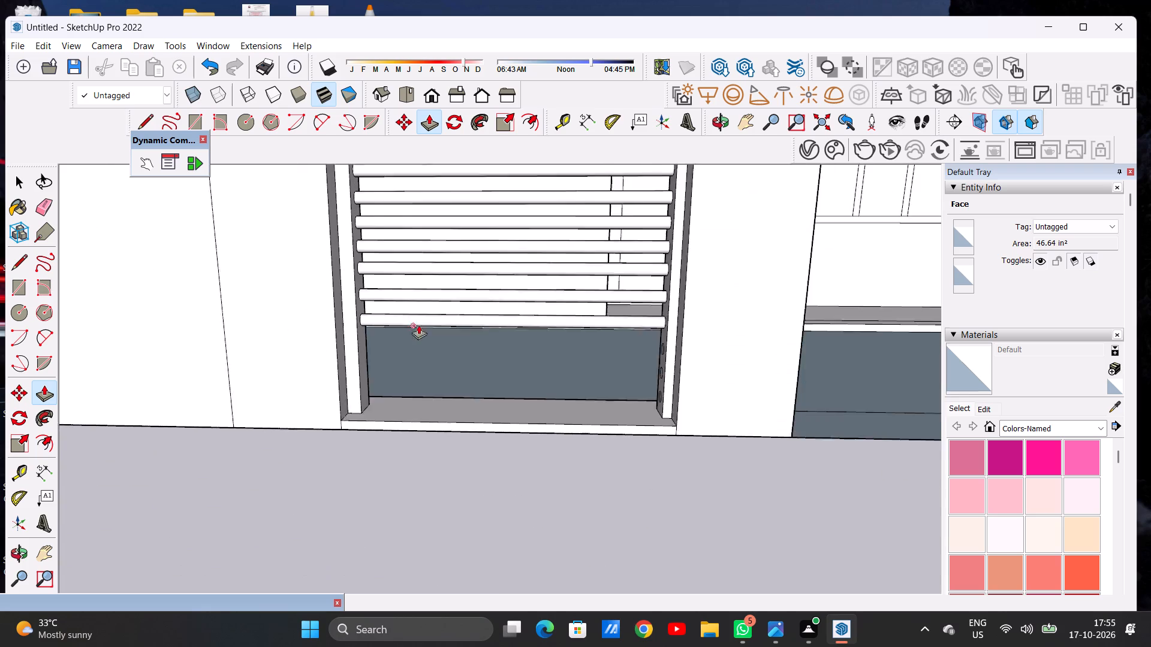
Extrude the lowest circle on the gate post into a round bar reaching the opposite post's inner face.
middle_click_drag(444, 367, 598, 388)
scroll(616, 371, "up", 10)
scroll(623, 364, "down", 1)
scroll(623, 364, "up", 4)
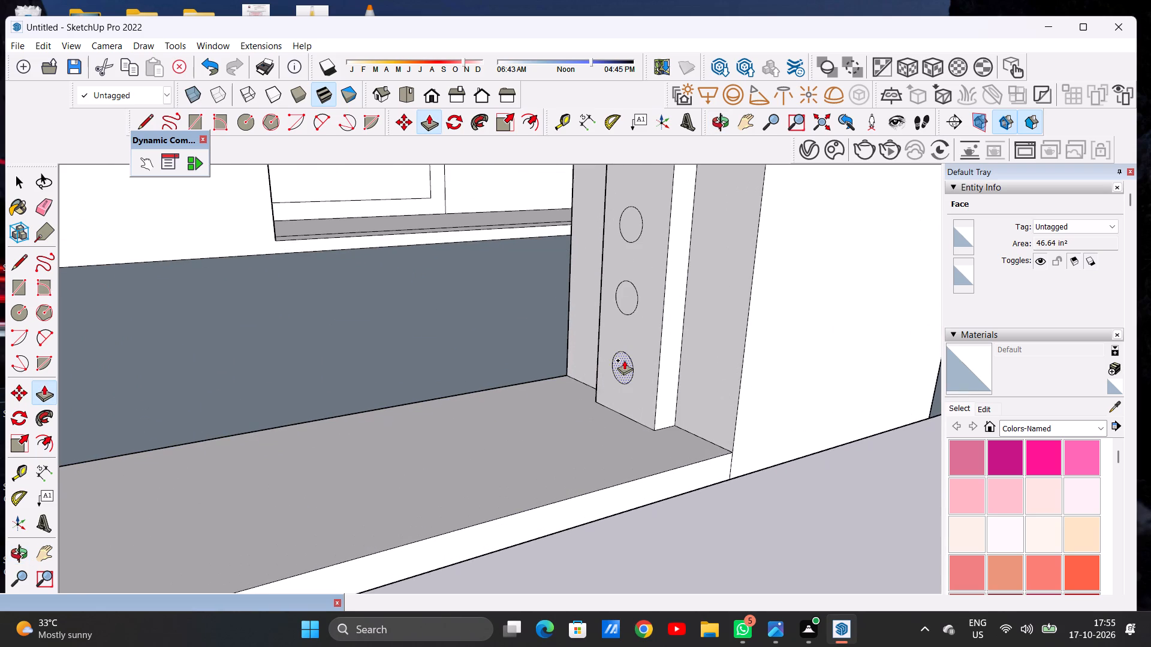
left_click(624, 360)
scroll(514, 371, "down", 19)
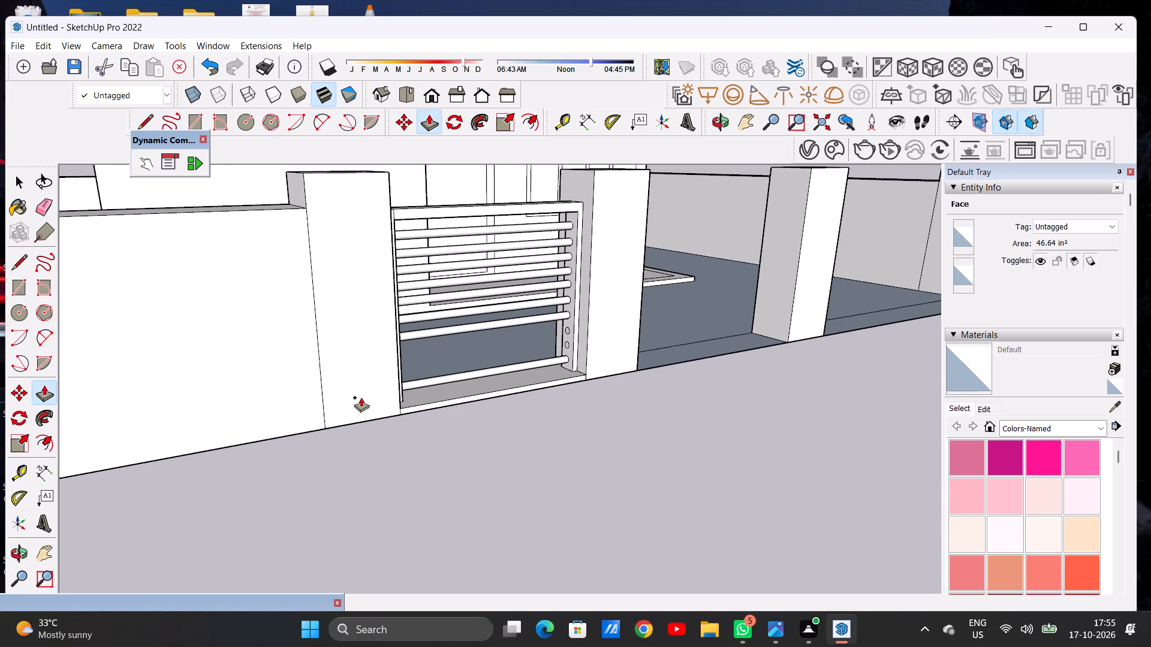
middle_click_drag(406, 377, 294, 377)
scroll(401, 370, "up", 1)
scroll(401, 370, "down", 1)
scroll(401, 370, "up", 11)
scroll(400, 371, "down", 1)
scroll(399, 371, "up", 1)
scroll(399, 371, "down", 1)
scroll(399, 371, "up", 8)
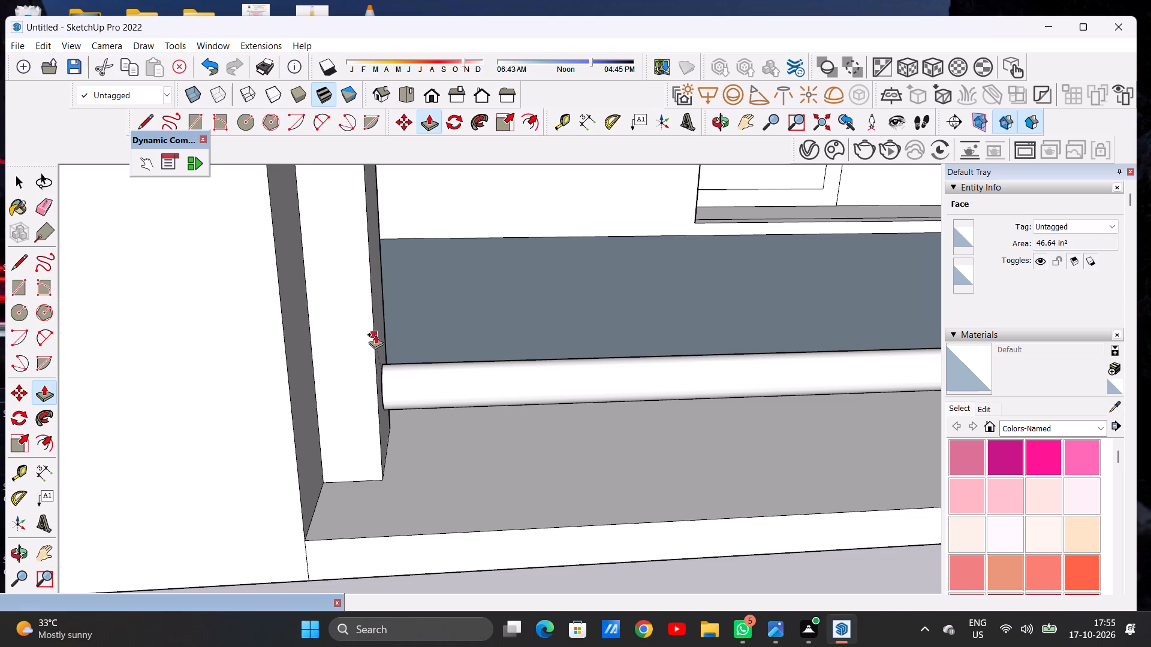
middle_click_drag(384, 347, 335, 349)
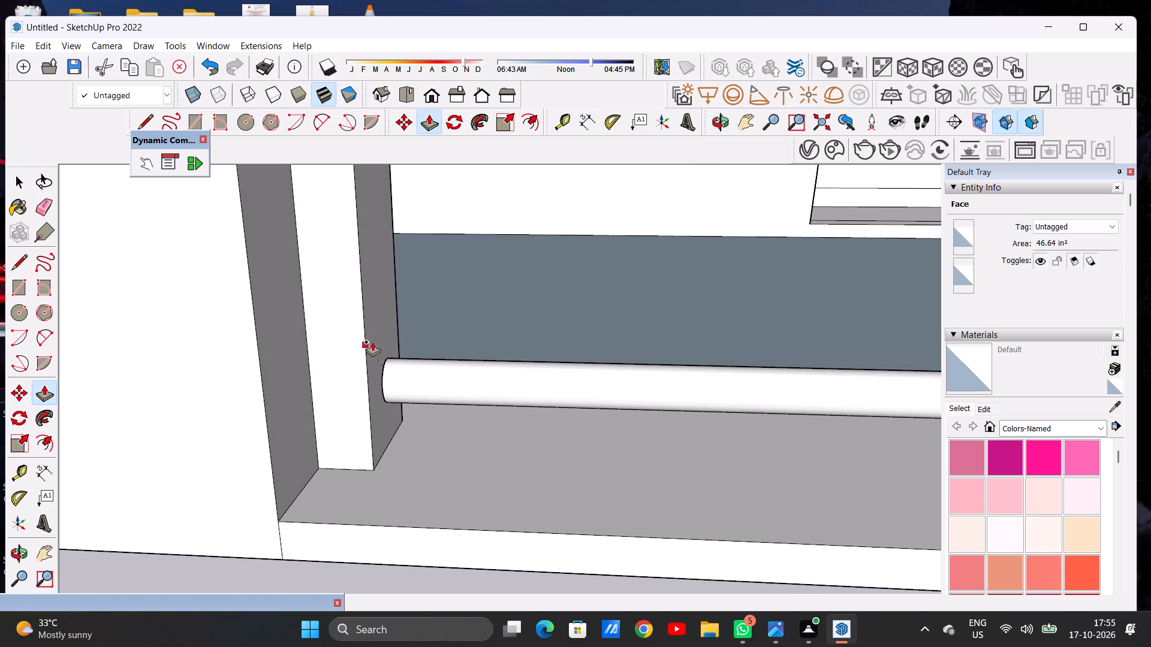
scroll(372, 341, "up", 5)
left_click(367, 328)
Extrude the lower of the two remaining circles across the gate opening to the opposite post.
scroll(384, 400, "down", 1)
scroll(385, 401, "up", 1)
scroll(386, 403, "down", 18)
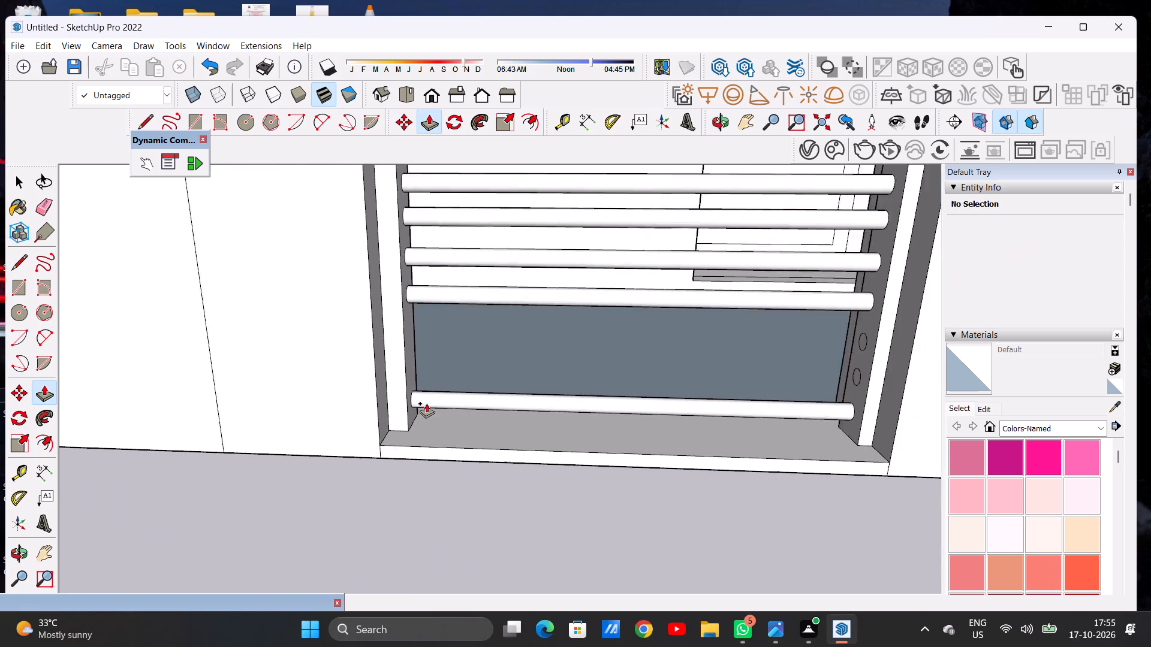
scroll(426, 403, "down", 1)
middle_click_drag(471, 417, 534, 417)
scroll(770, 335, "up", 12)
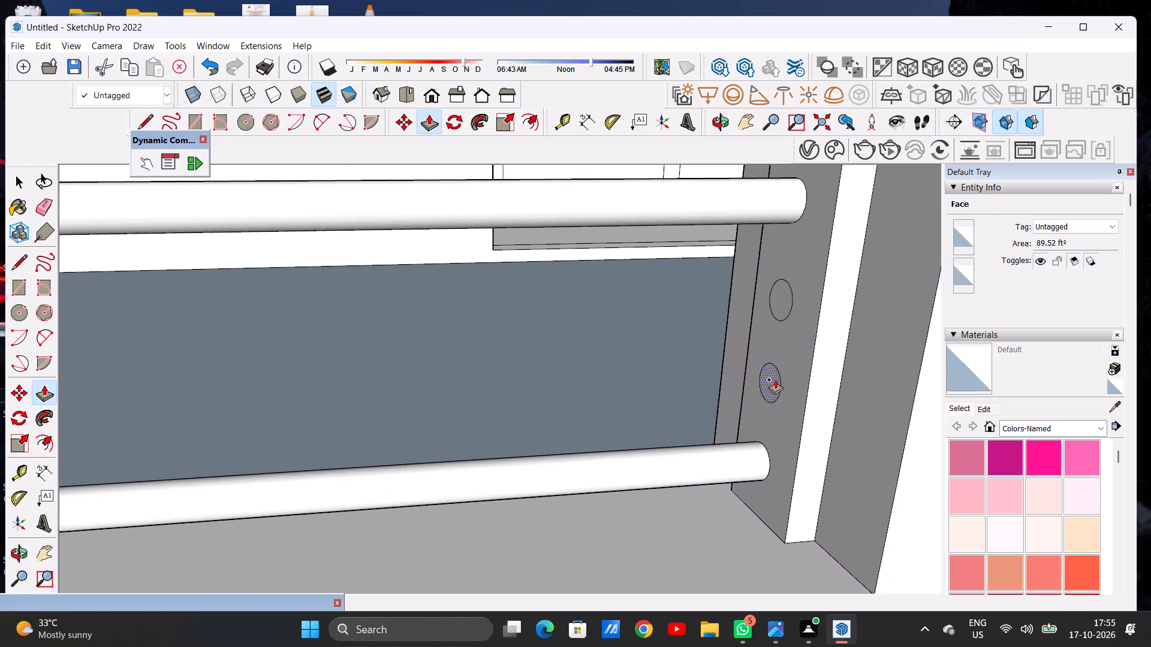
left_click(773, 379)
scroll(631, 364, "down", 12)
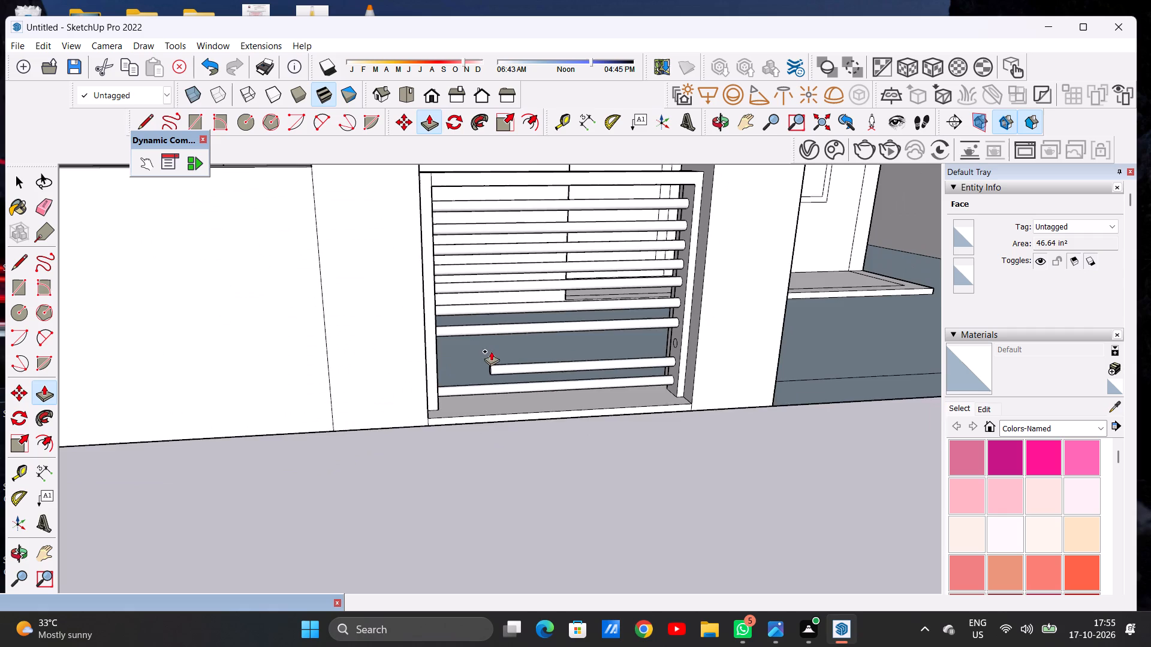
middle_click_drag(491, 351, 342, 345)
scroll(427, 364, "up", 3)
scroll(427, 364, "down", 1)
scroll(427, 364, "up", 6)
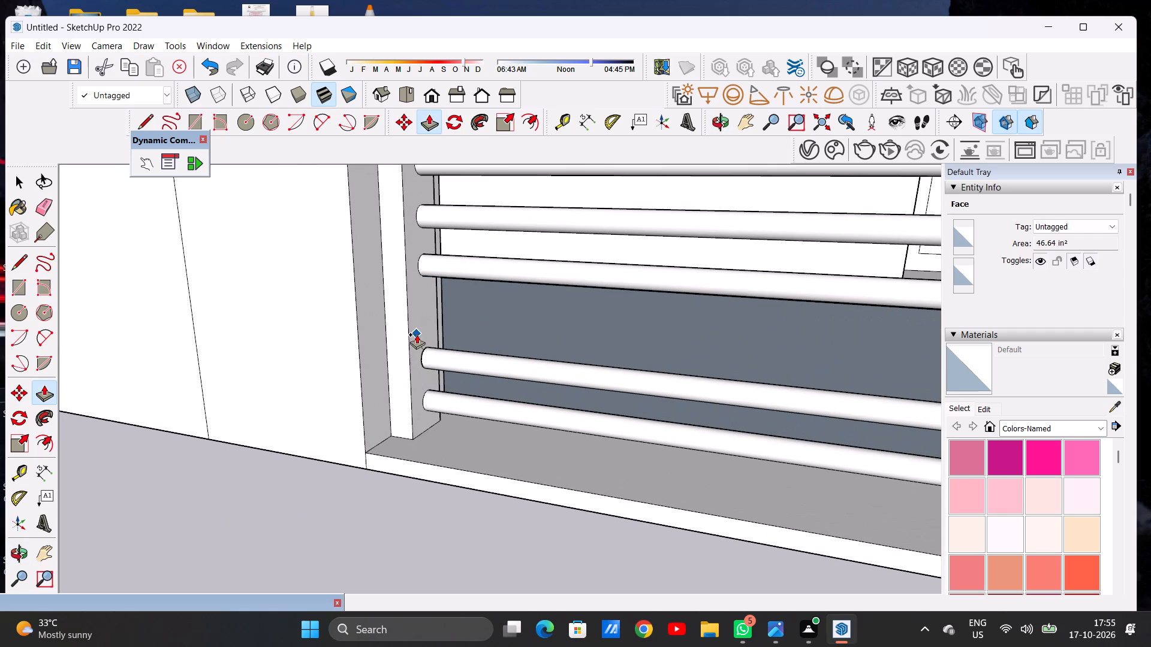
left_click(417, 334)
Extrude the last remaining circle into a full-width gate bar ending at the opposite post's inner face.
scroll(402, 358, "down", 10)
middle_click_drag(417, 385, 612, 382)
scroll(637, 335, "up", 7)
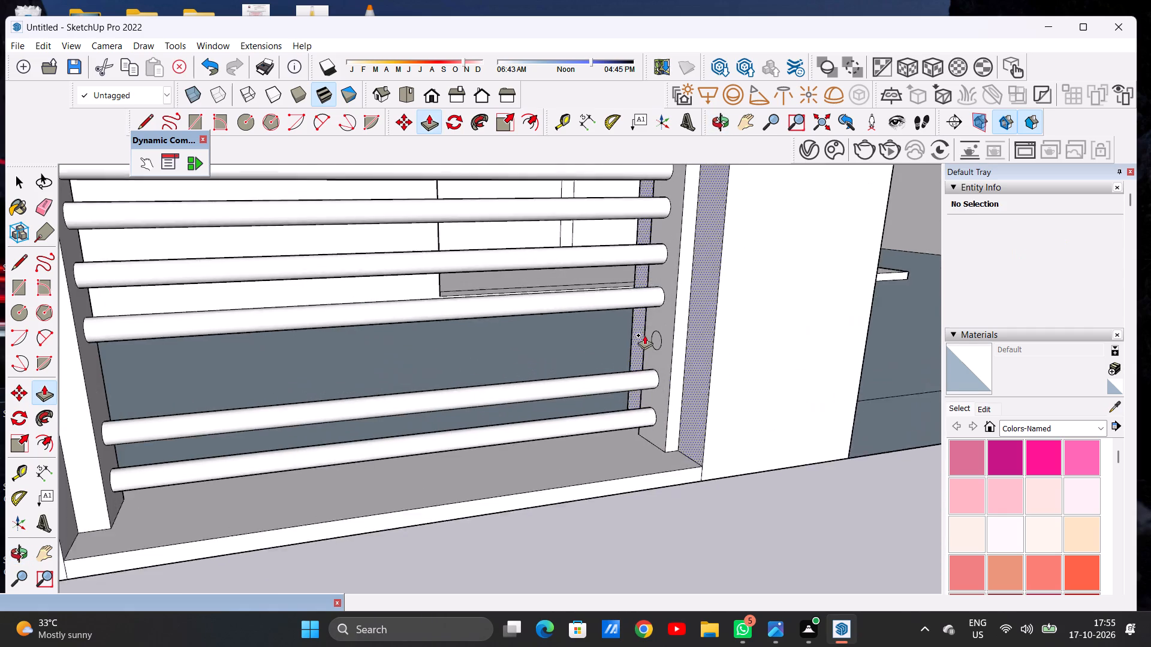
scroll(646, 334, "up", 7)
left_click_drag(659, 339, 665, 340)
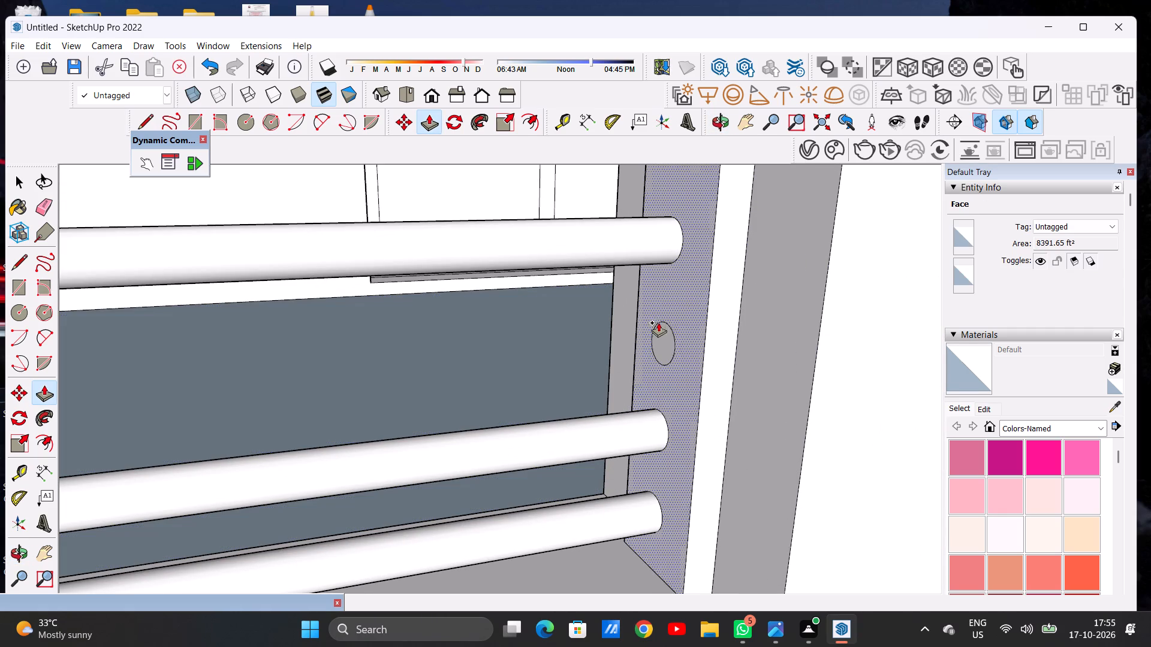
left_click(658, 334)
scroll(442, 325, "down", 12)
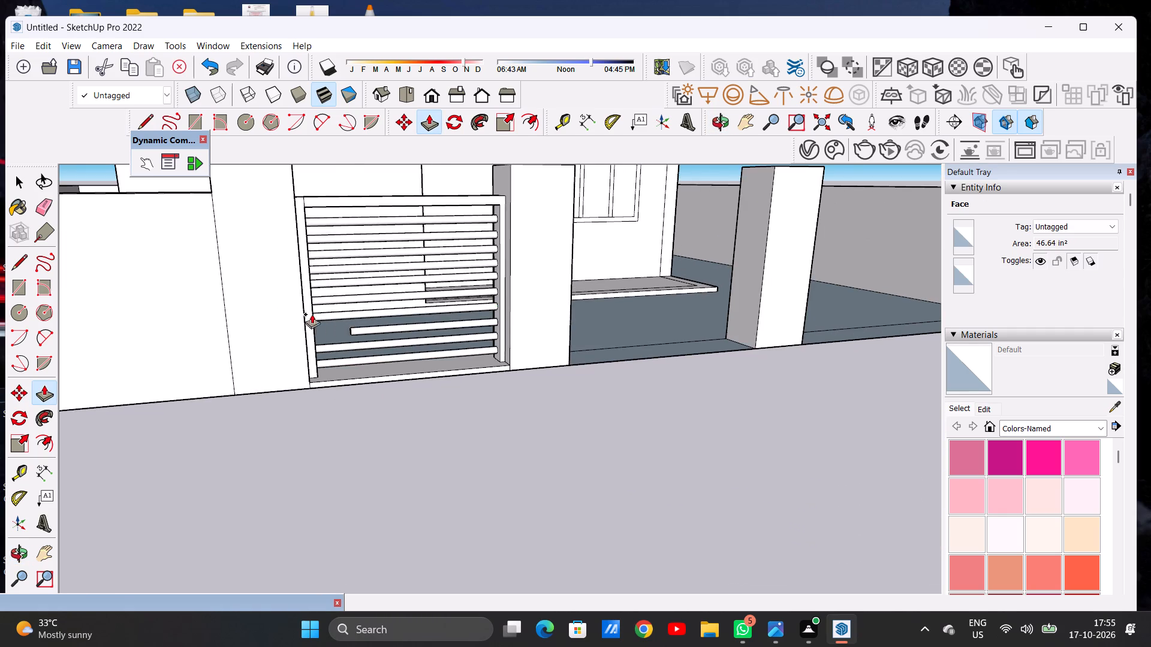
middle_click_drag(306, 314, 224, 301)
scroll(351, 322, "up", 14)
scroll(319, 323, "down", 4)
scroll(319, 323, "up", 1)
scroll(319, 323, "down", 2)
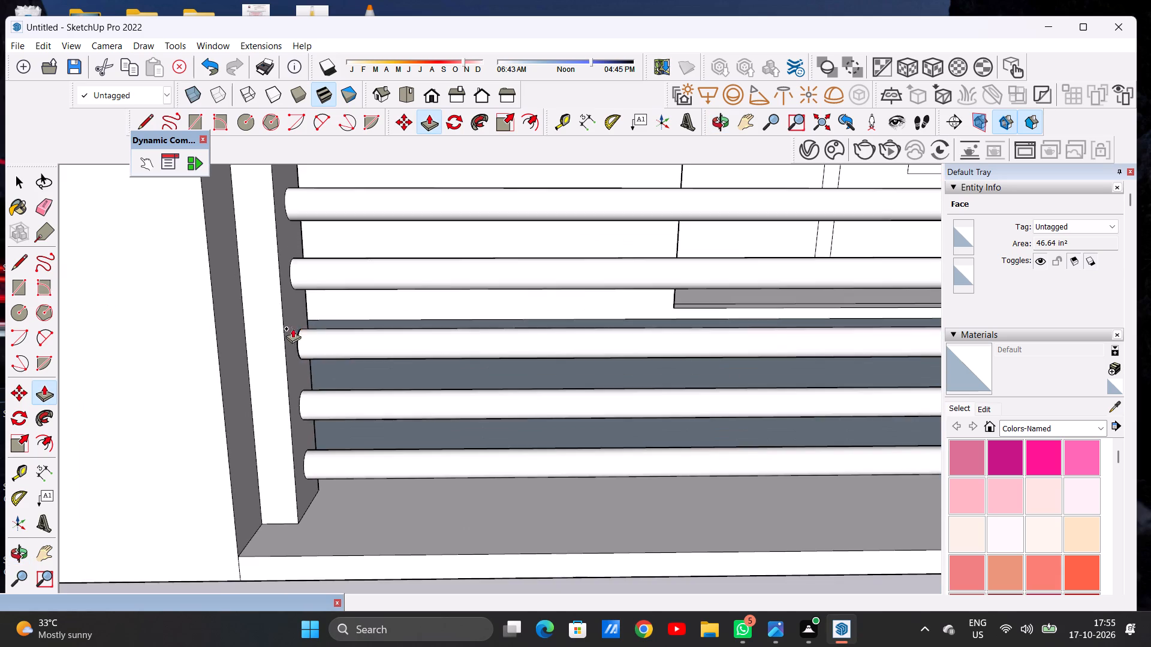
scroll(293, 328, "up", 4)
left_click(293, 328)
key("space")
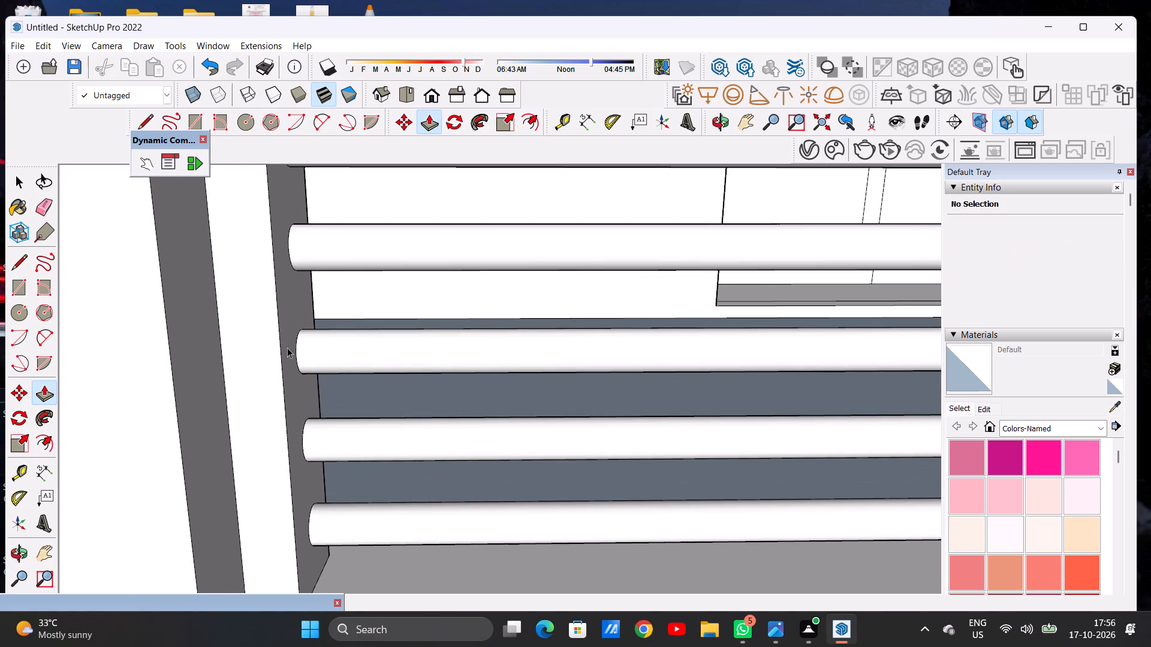
Examine the barred gate together with the compound wall and the house's front elevation.
scroll(262, 361, "down", 20)
scroll(262, 361, "down", 3)
middle_click_drag(456, 356, 453, 338)
scroll(472, 348, "up", 13)
scroll(475, 354, "down", 13)
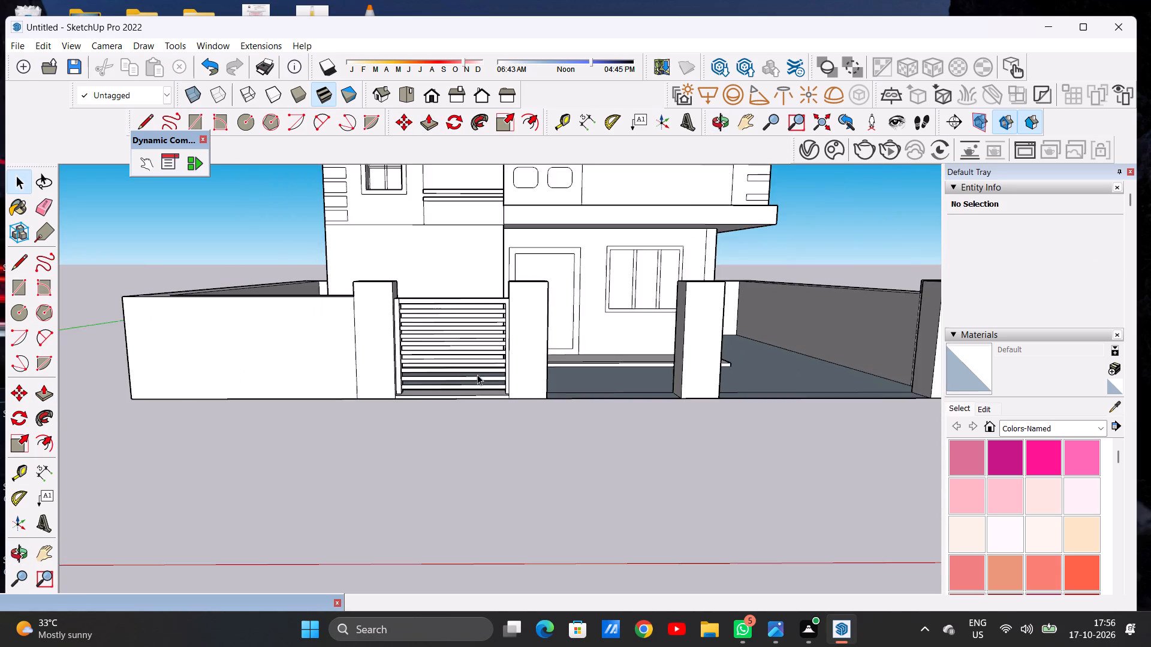
scroll(477, 374, "down", 5)
scroll(476, 373, "up", 1)
scroll(379, 375, "down", 5)
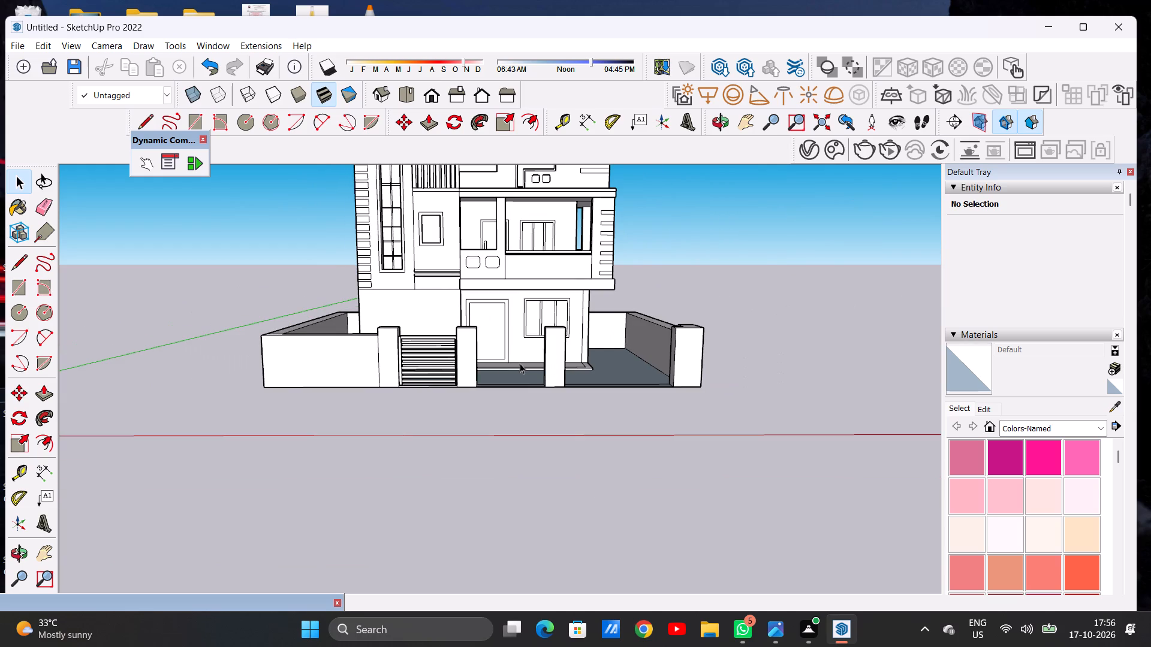
scroll(558, 362, "up", 2)
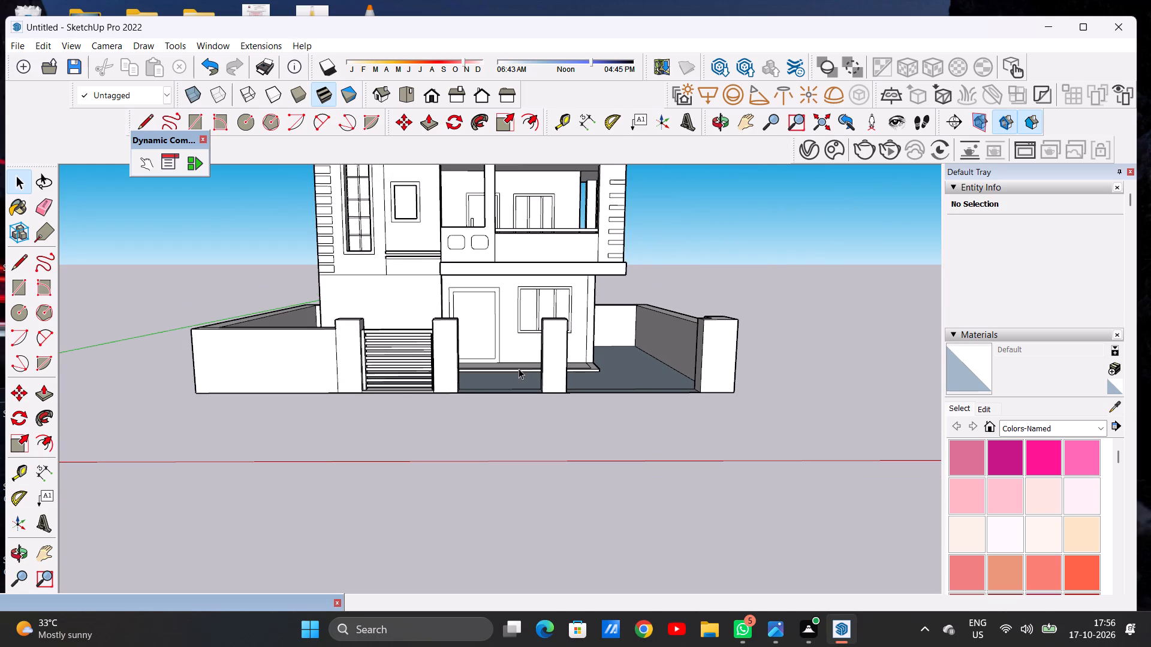
scroll(385, 404, "down", 4)
scroll(481, 377, "up", 4)
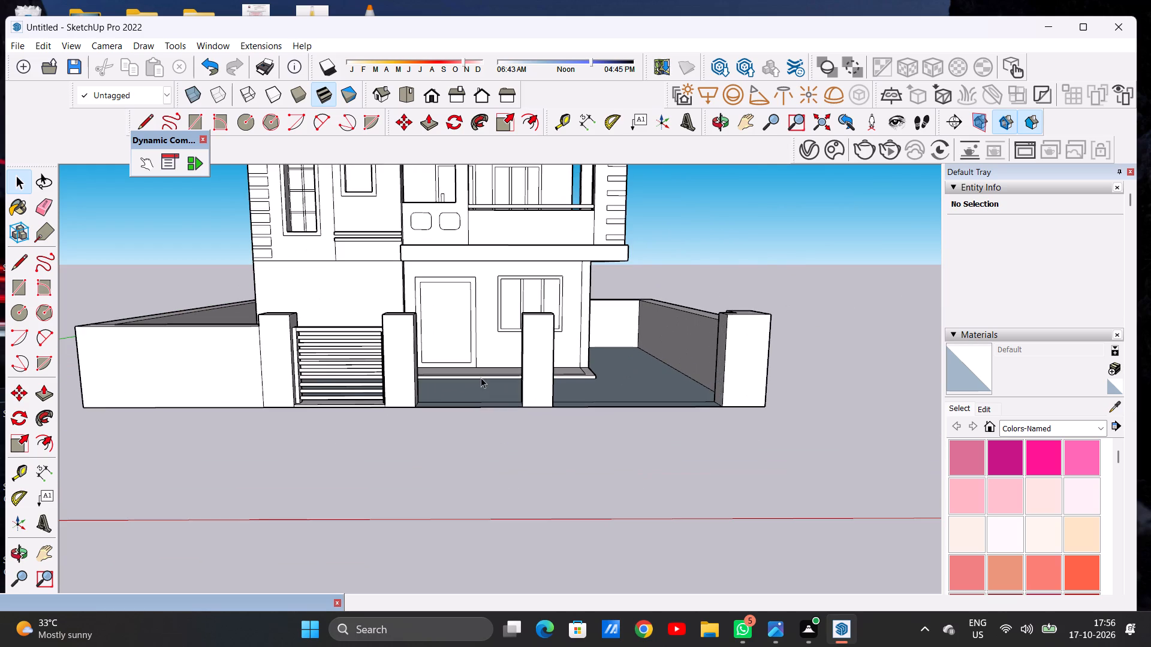
Draw a line parallel to the front edge across the ground strip between the two posts beside the small gate.
middle_click_drag(483, 389, 451, 486)
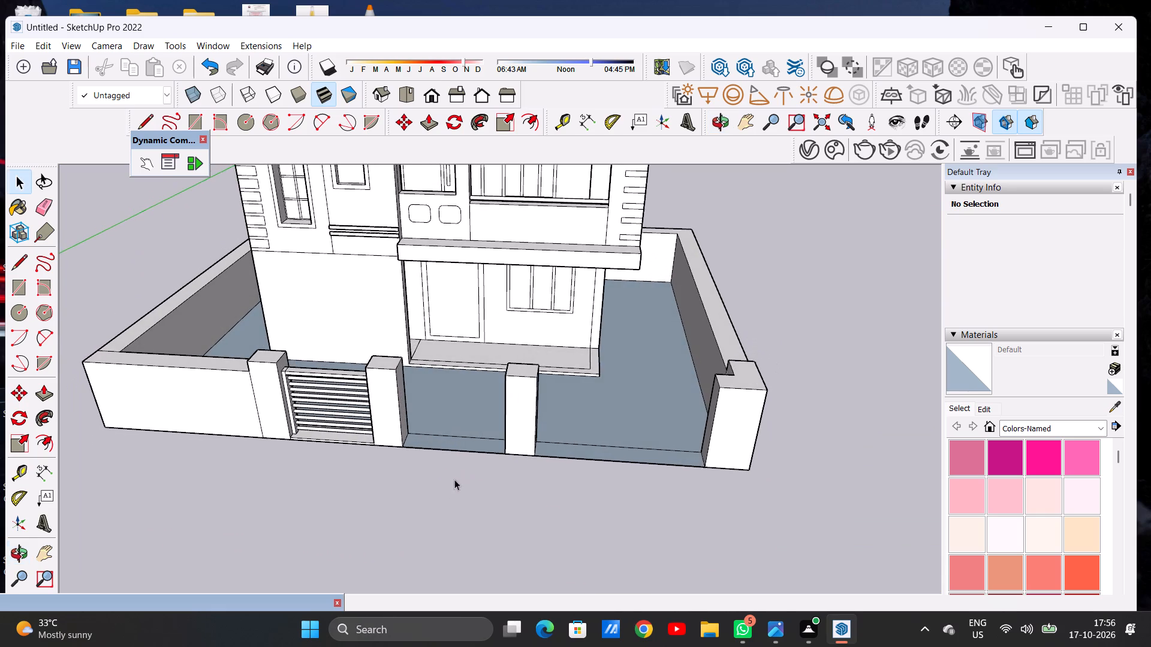
scroll(494, 449, "up", 1)
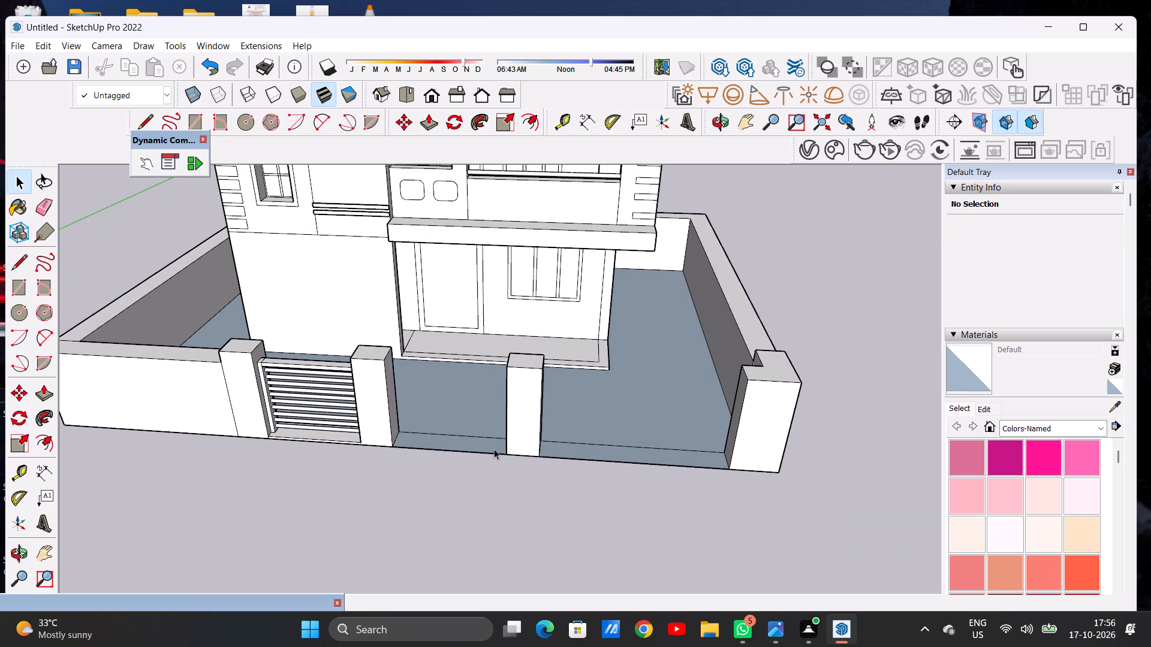
middle_click_drag(492, 446, 508, 483)
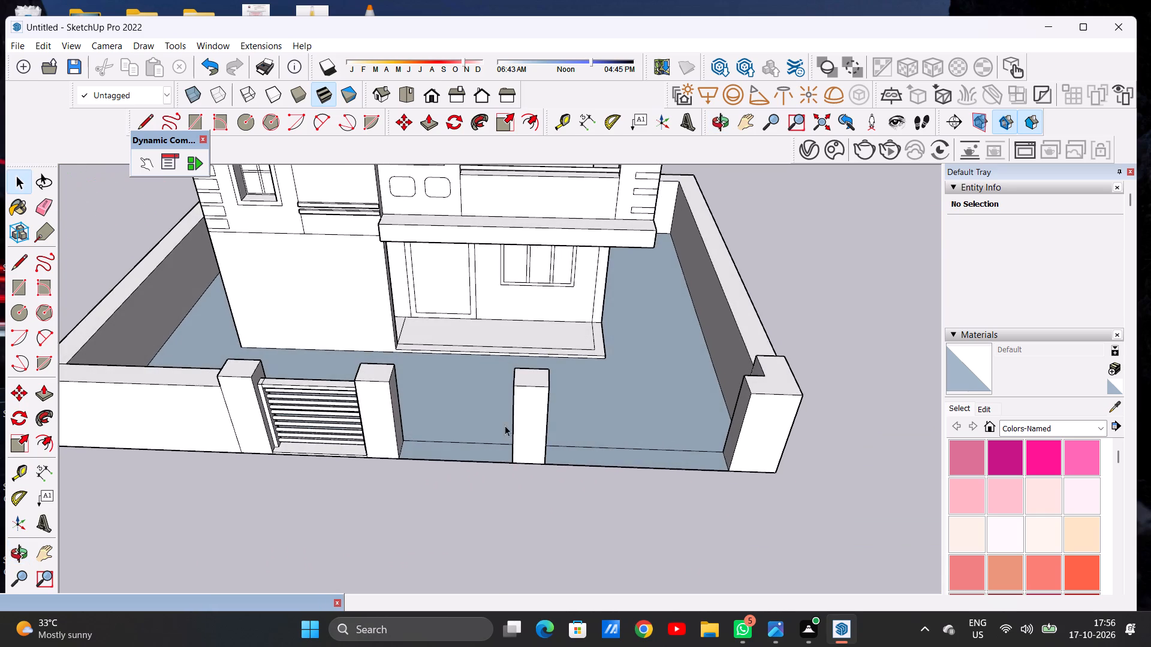
scroll(506, 425, "down", 5)
middle_click_drag(501, 436, 507, 475)
scroll(498, 452, "up", 7)
key("l")
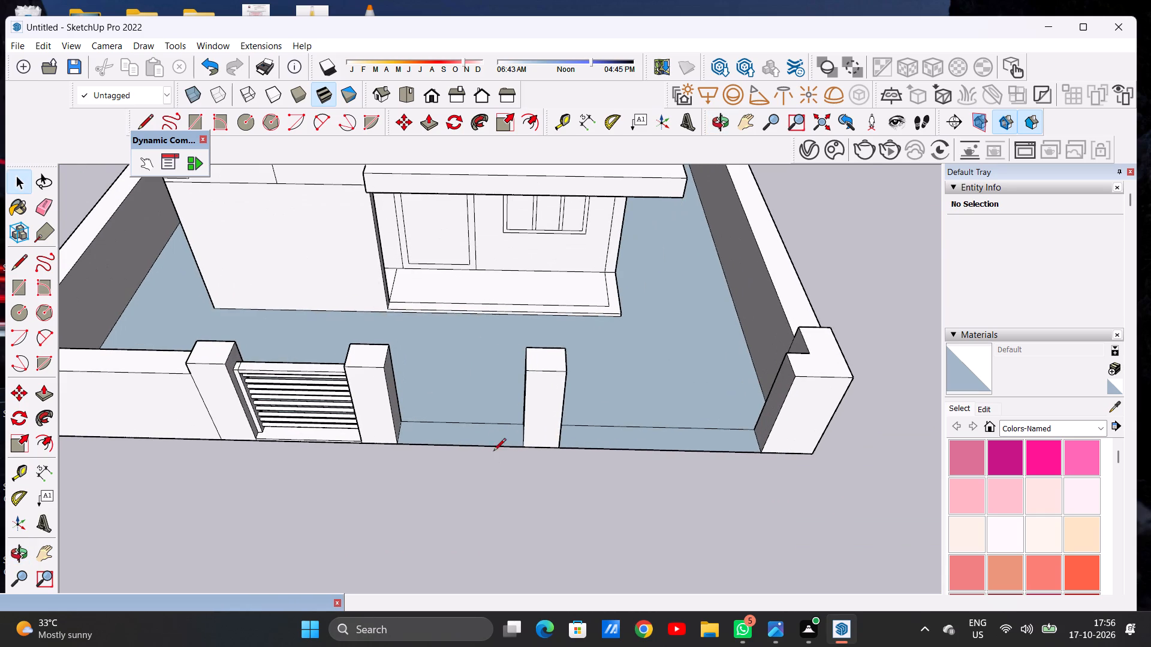
scroll(490, 435, "up", 4)
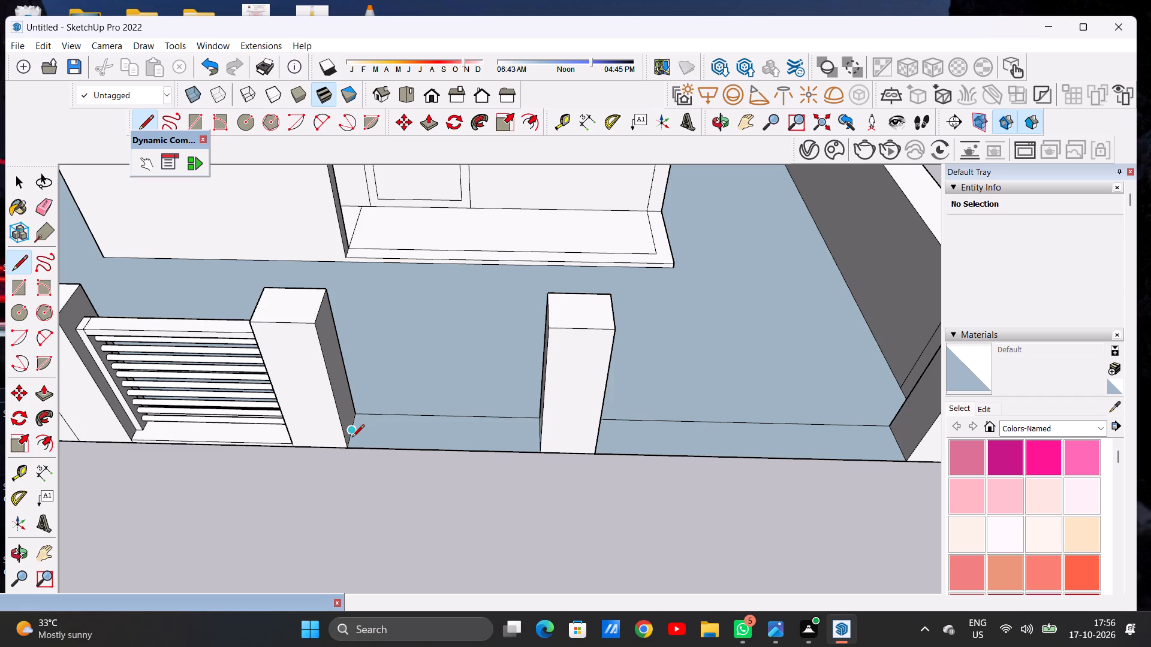
scroll(354, 437, "up", 6)
scroll(412, 392, "down", 8)
middle_click_drag(421, 407, 423, 419)
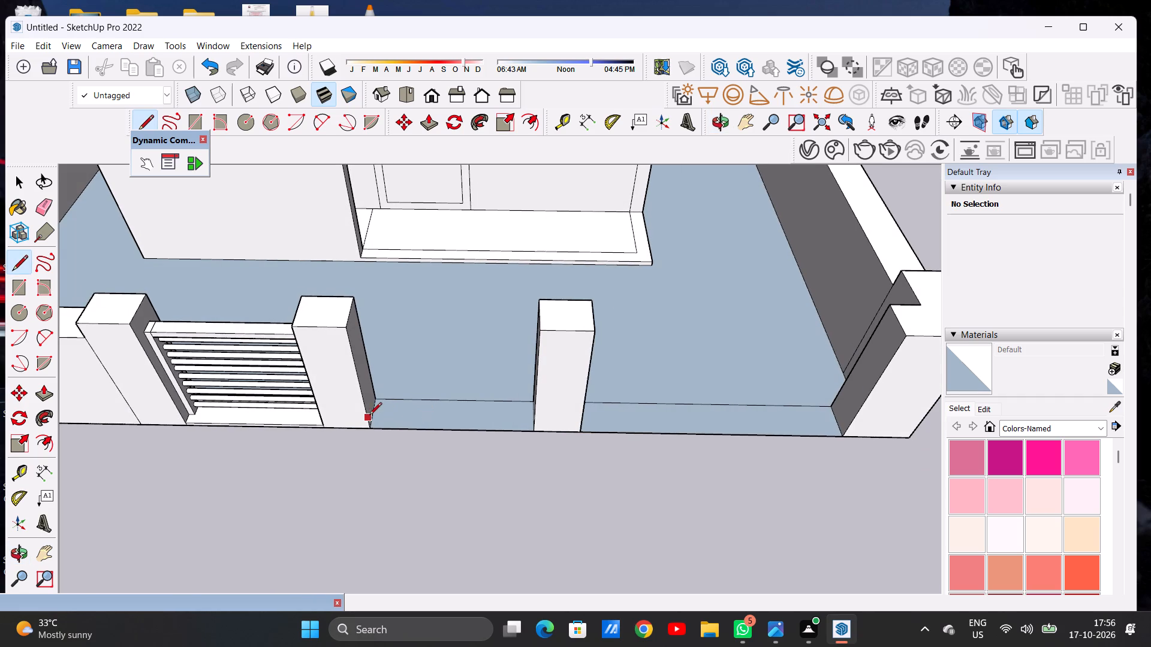
scroll(380, 416, "up", 7)
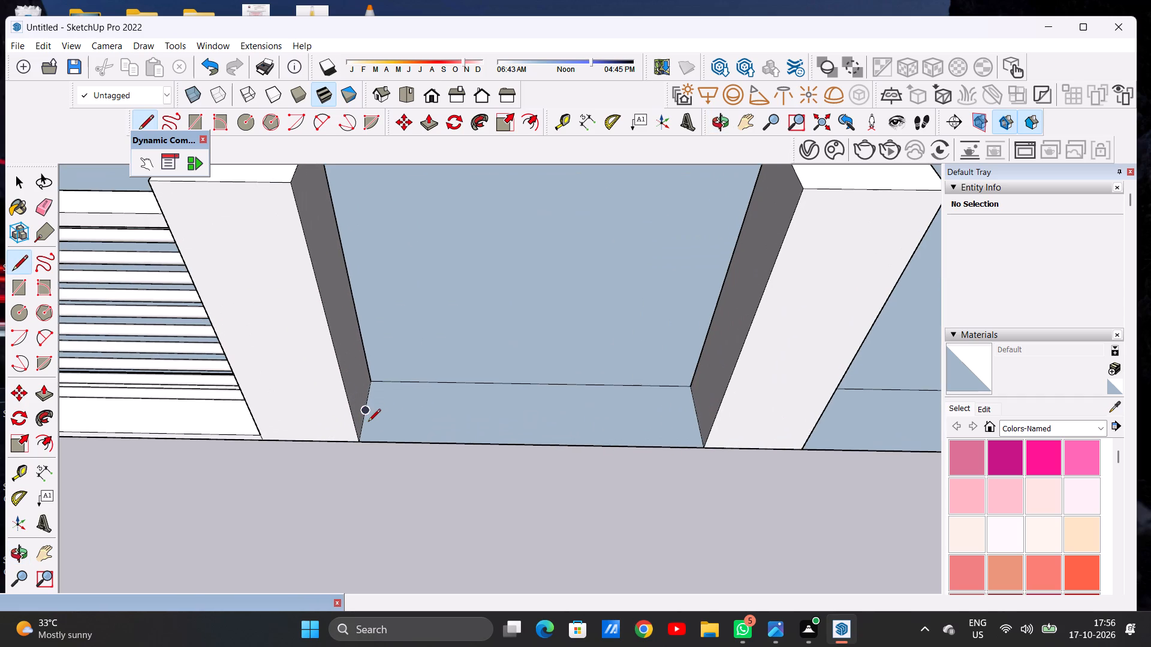
left_click(363, 421)
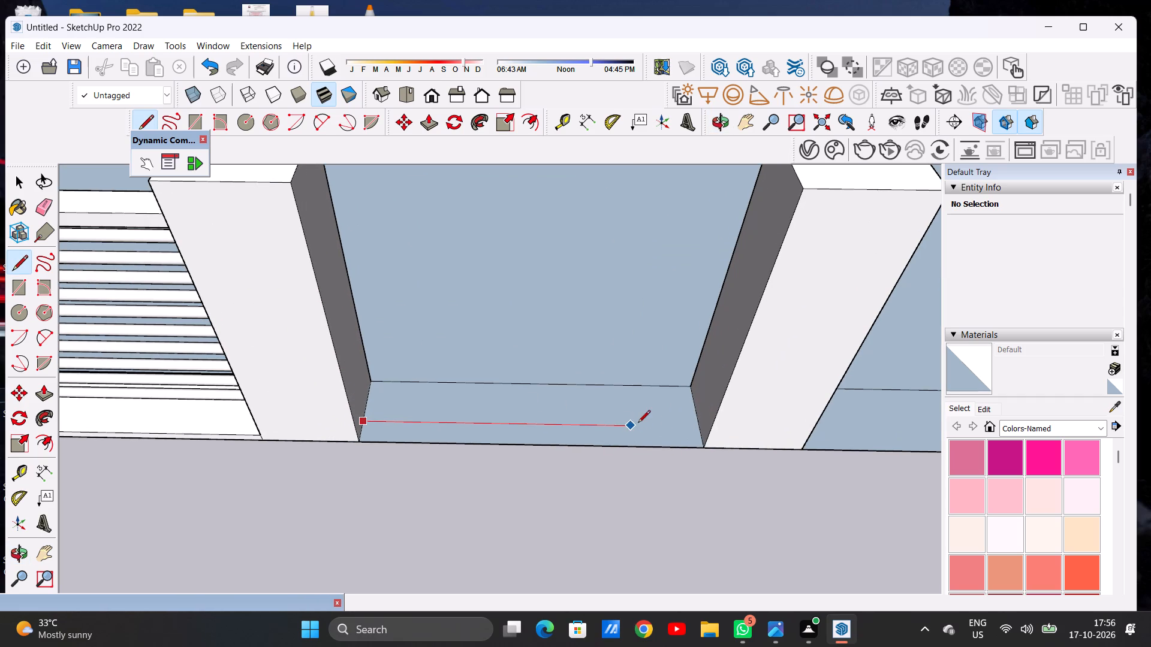
left_click(698, 427)
key("space")
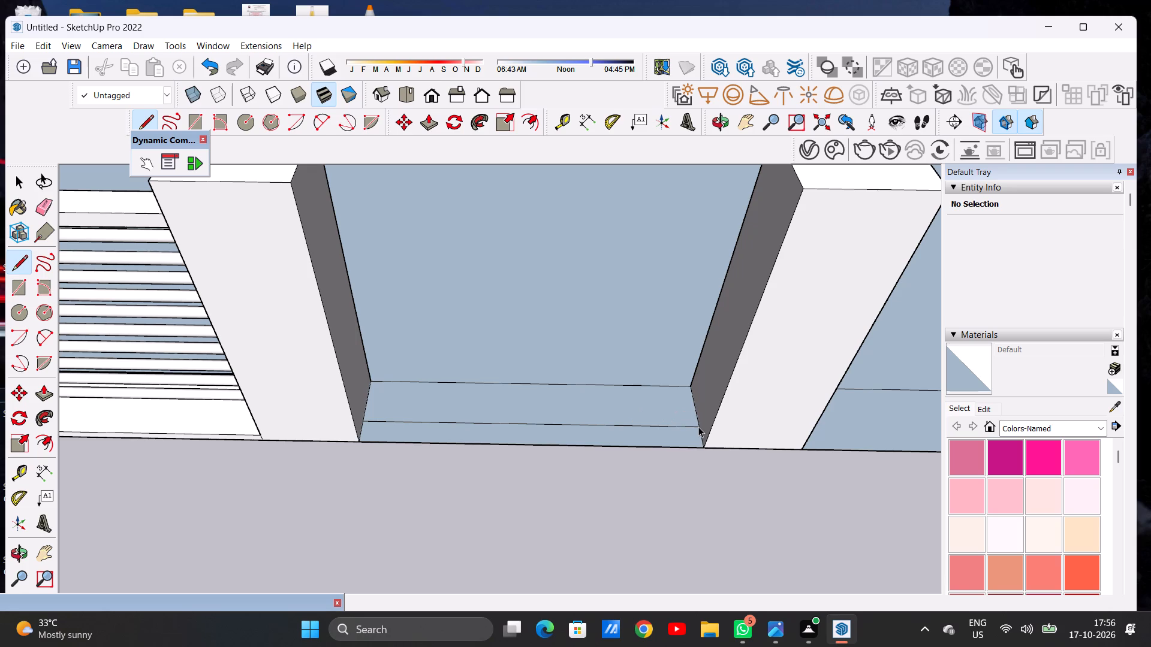
Extrude the rear part of the divided ground strip upward into a wall between the posts, roughly level with the gate top.
type("P")
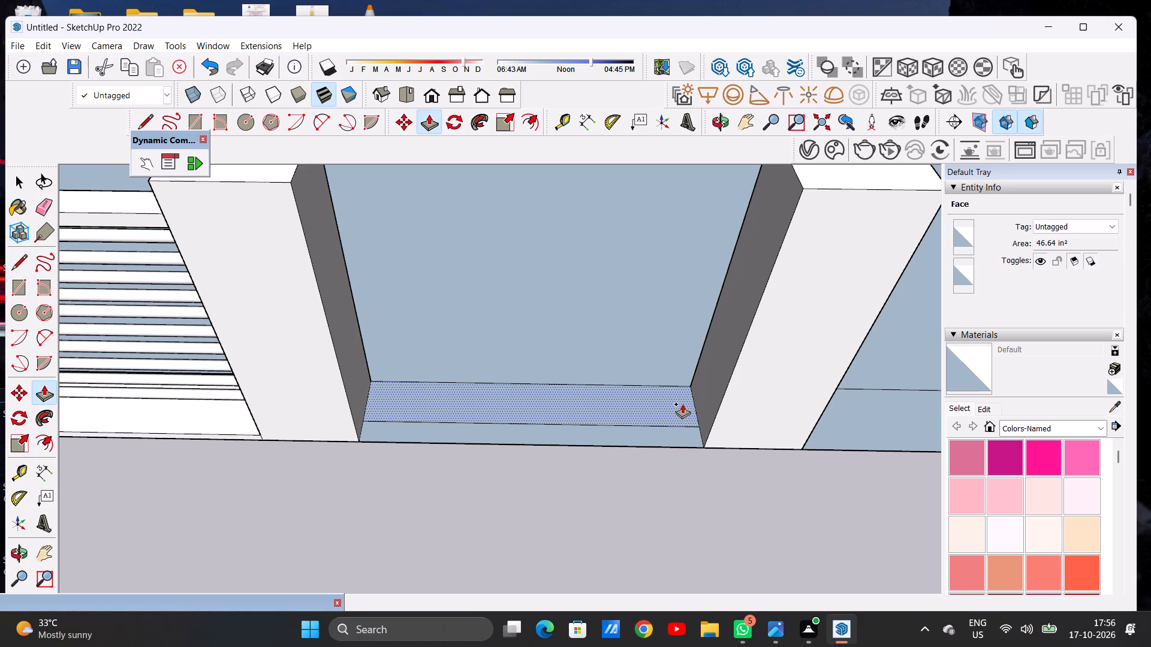
left_click(682, 404)
scroll(689, 374, "down", 9)
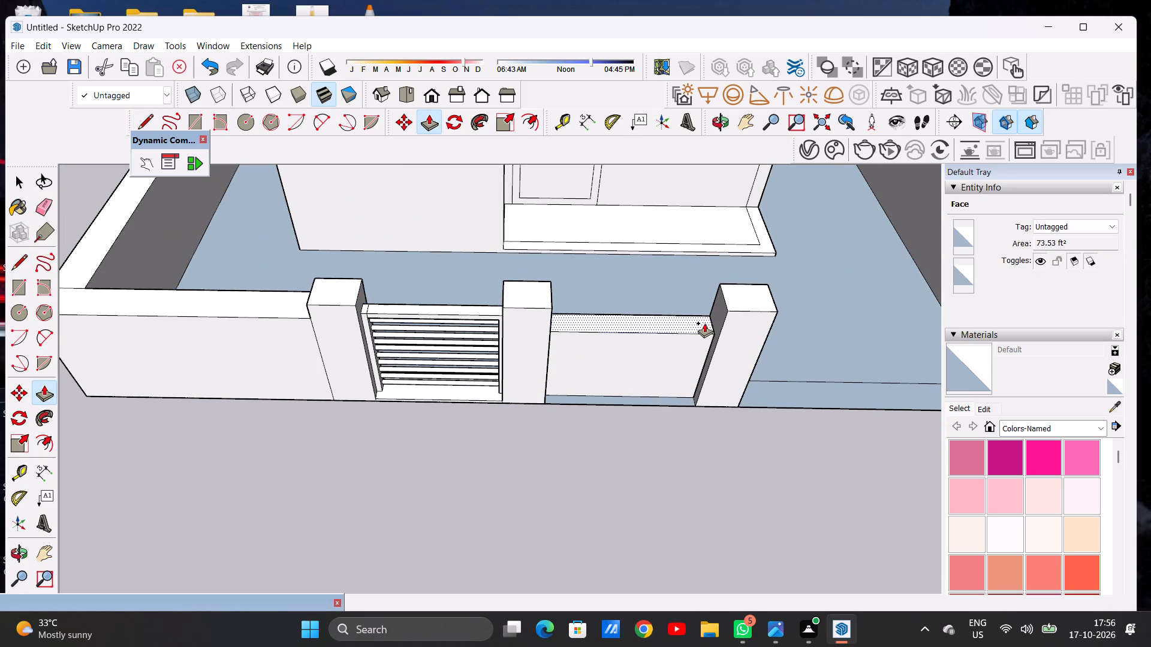
left_click(709, 312)
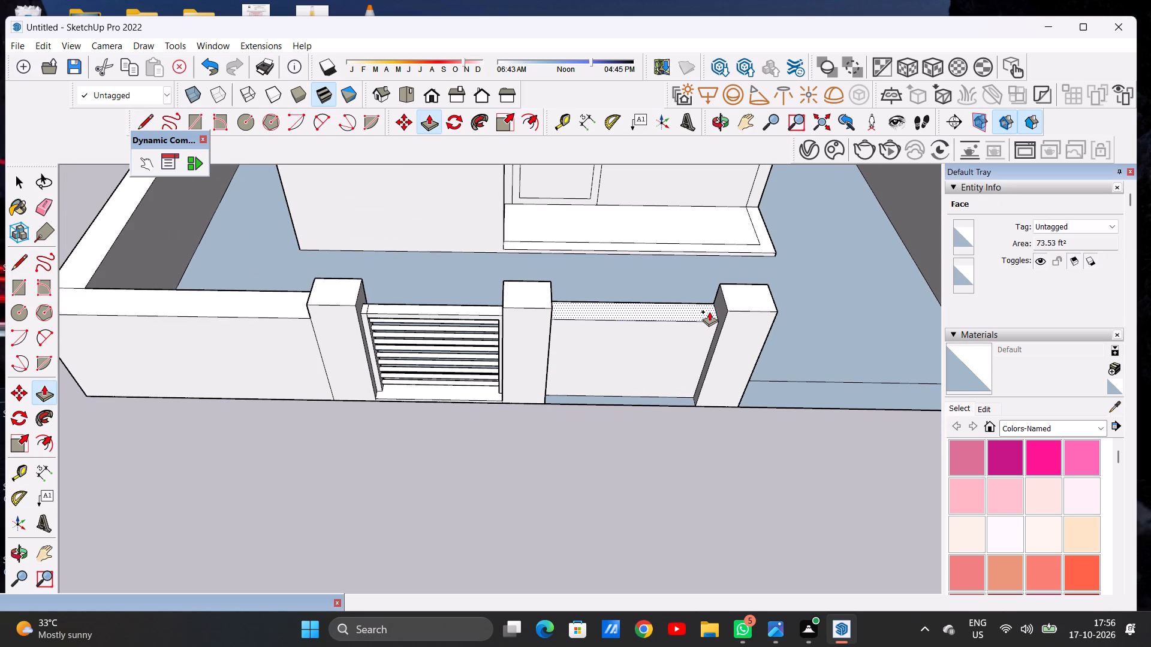
key("space")
Raise the top face of the new wall panel between the posts slightly higher, keeping it below the post tops.
scroll(458, 365, "down", 6)
middle_click_drag(501, 305, 496, 231)
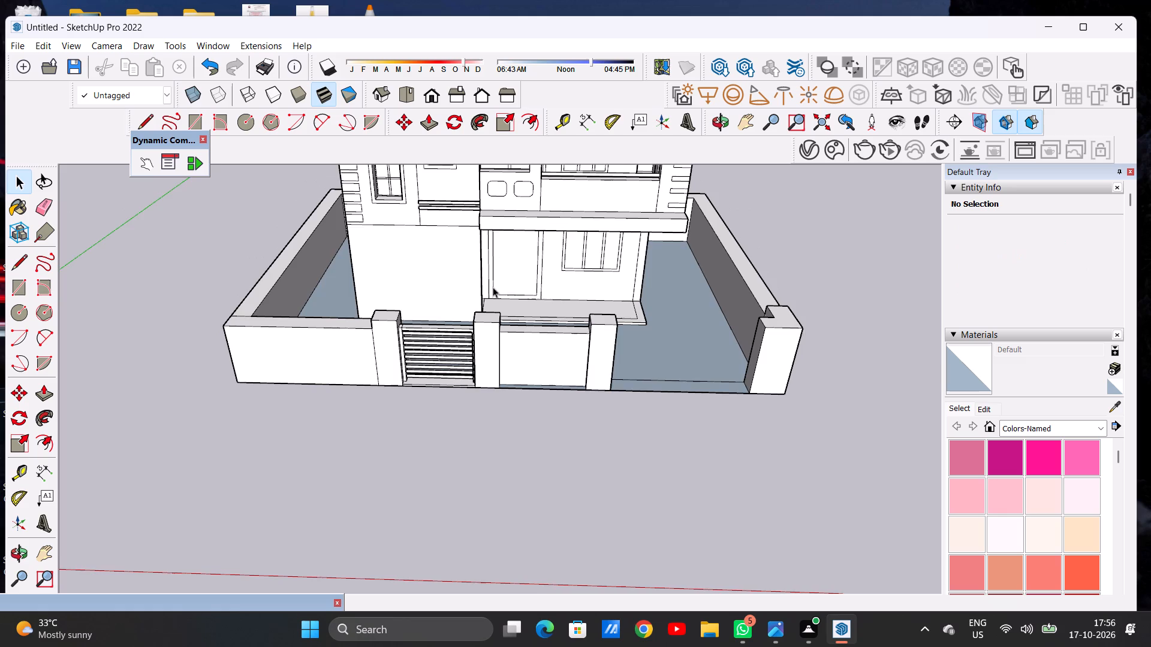
middle_click_drag(498, 367, 490, 282)
scroll(535, 325, "up", 1)
scroll(535, 325, "down", 1)
scroll(535, 325, "up", 3)
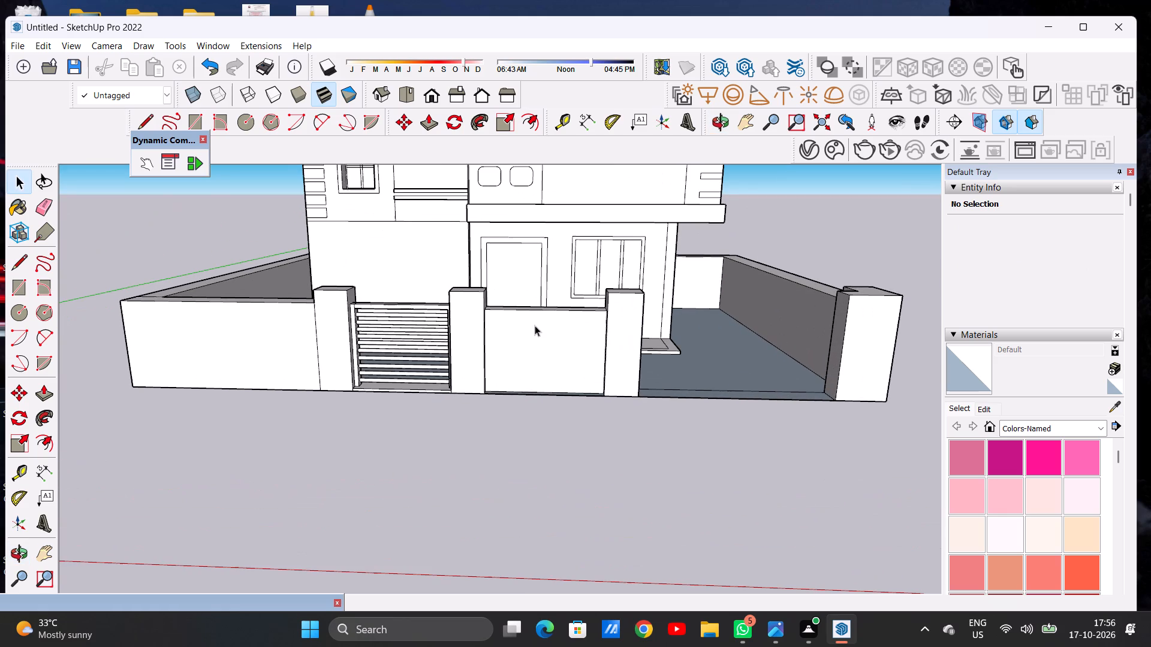
middle_click_drag(497, 308, 492, 406)
scroll(493, 364, "up", 6)
key("p")
scroll(483, 356, "up", 5)
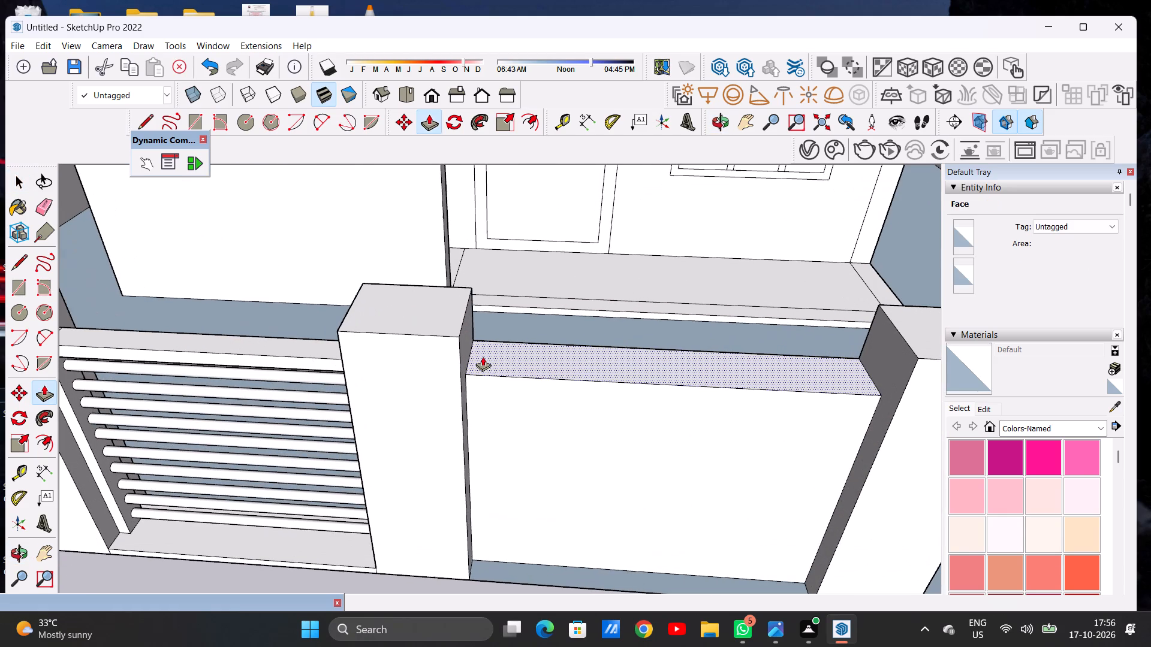
left_click(483, 356)
left_click(487, 342)
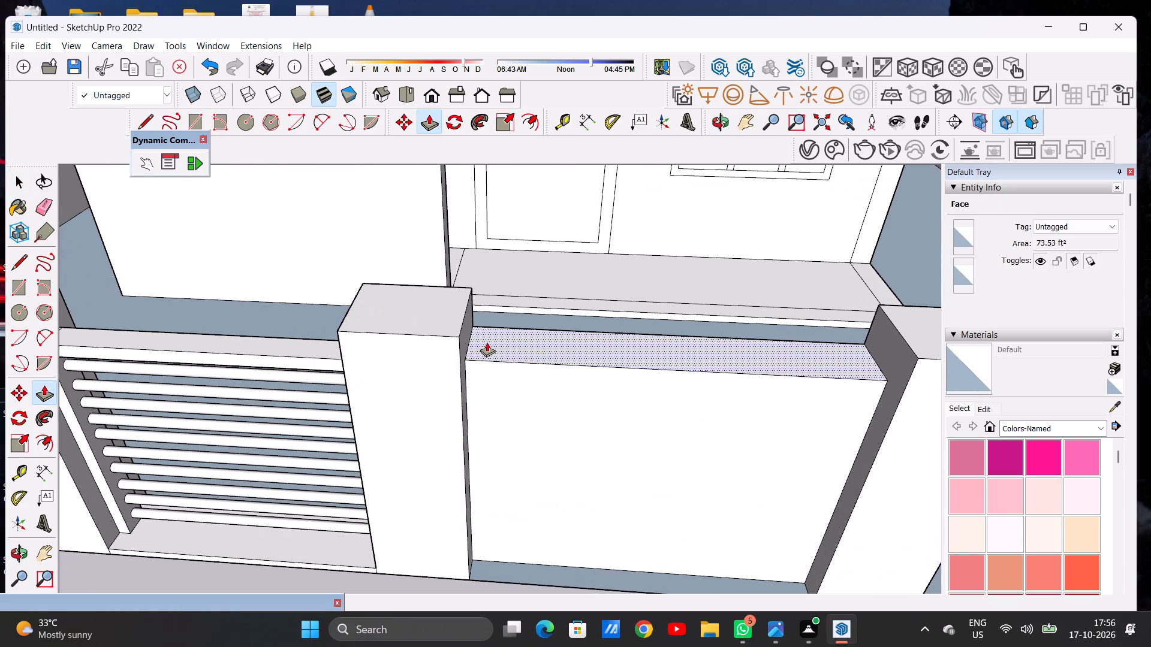
key("space")
Paint the narrow ground strip at the foot of the new wall panel with the 0010_Snow colour.
scroll(411, 456, "down", 12)
middle_click_drag(491, 465, 496, 361)
scroll(553, 465, "down", 6)
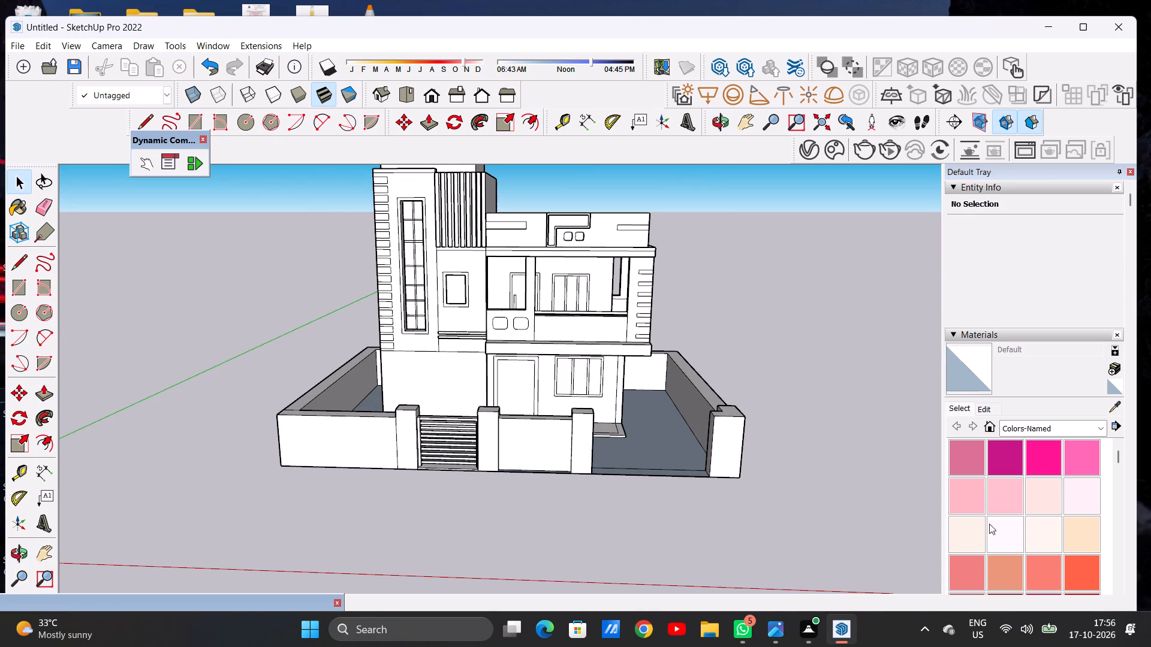
left_click(1004, 533)
middle_click_drag(598, 540, 601, 563)
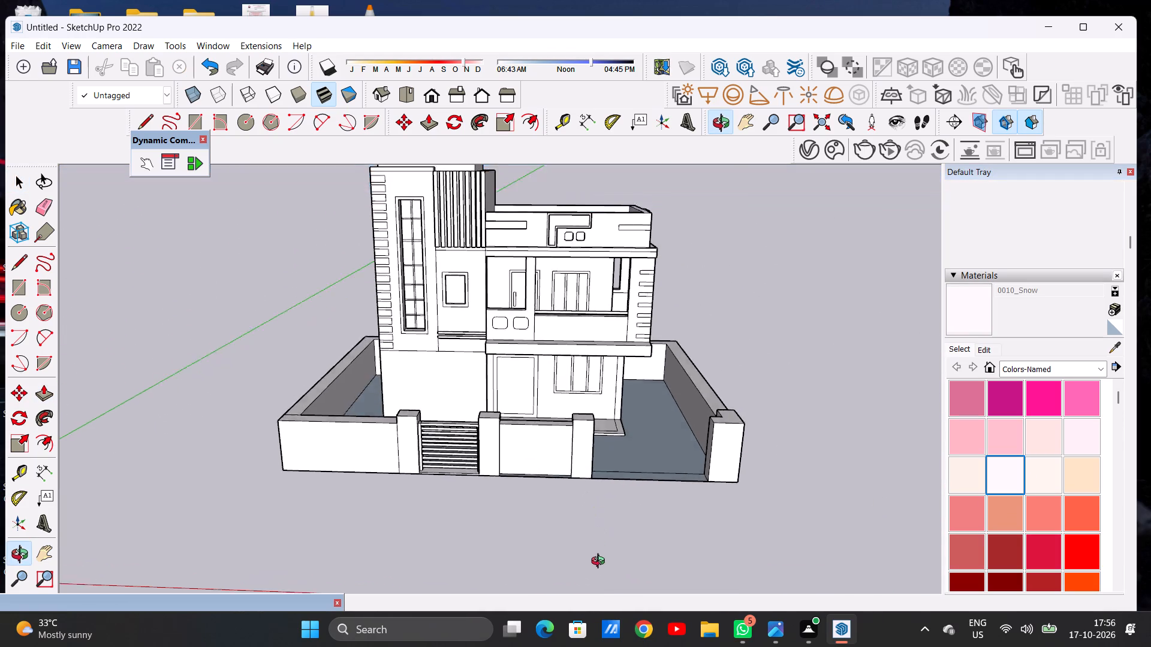
middle_click_drag(601, 563, 601, 597)
scroll(555, 489, "up", 20)
scroll(555, 489, "up", 1)
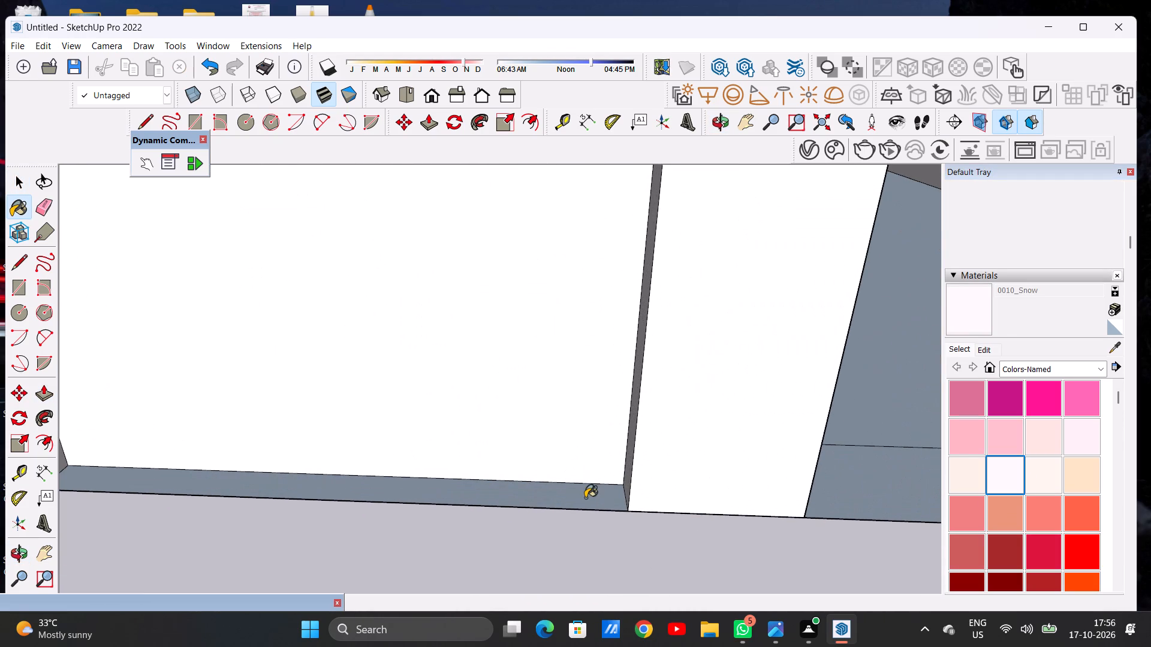
left_click(585, 498)
key("space")
Push/Pull the top of the wall panel between the posts upward as a thin separate coping band, below the post tops.
scroll(573, 492, "down", 14)
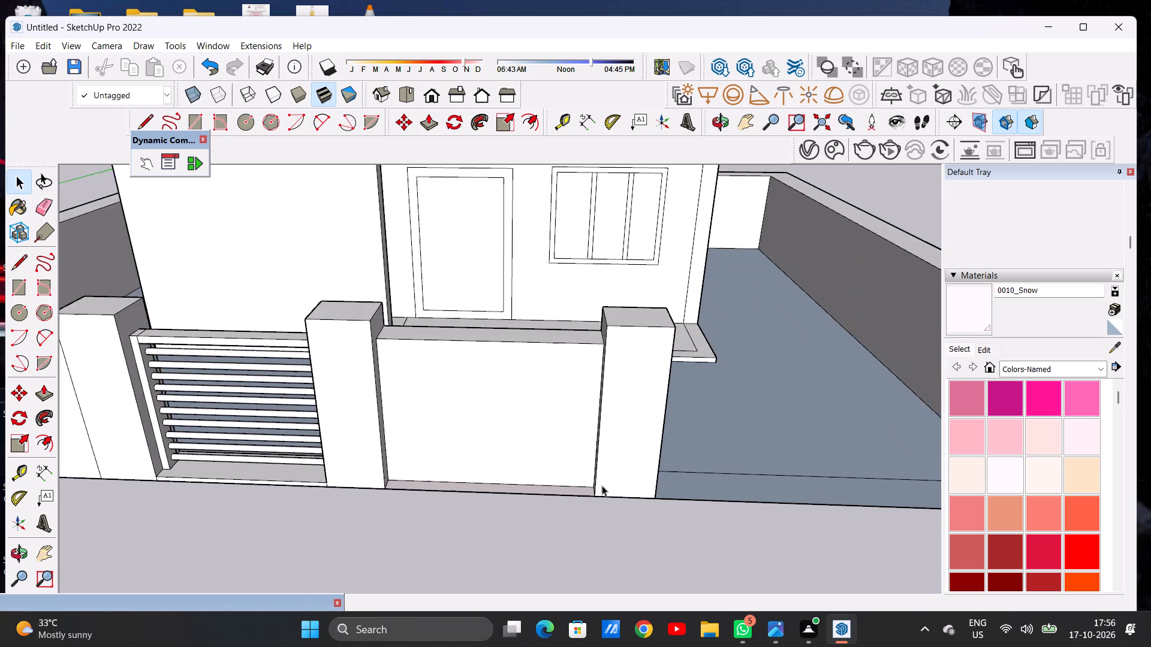
scroll(602, 485, "down", 3)
middle_click_drag(520, 490, 520, 380)
scroll(536, 404, "up", 3)
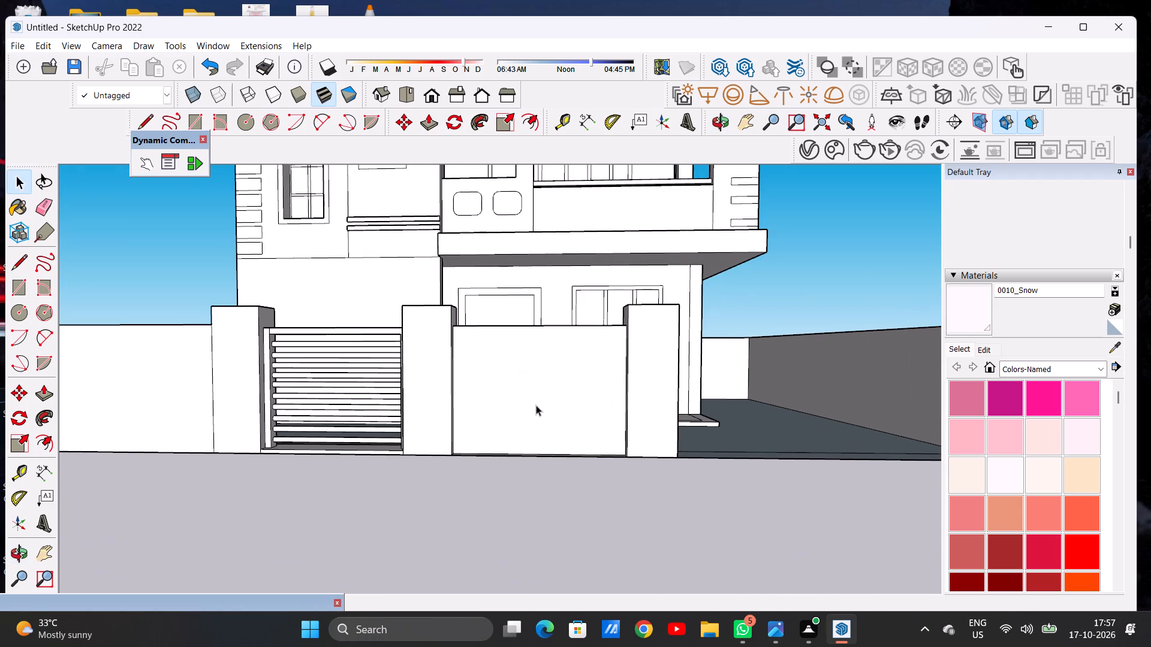
scroll(536, 405, "down", 3)
scroll(540, 409, "up", 4)
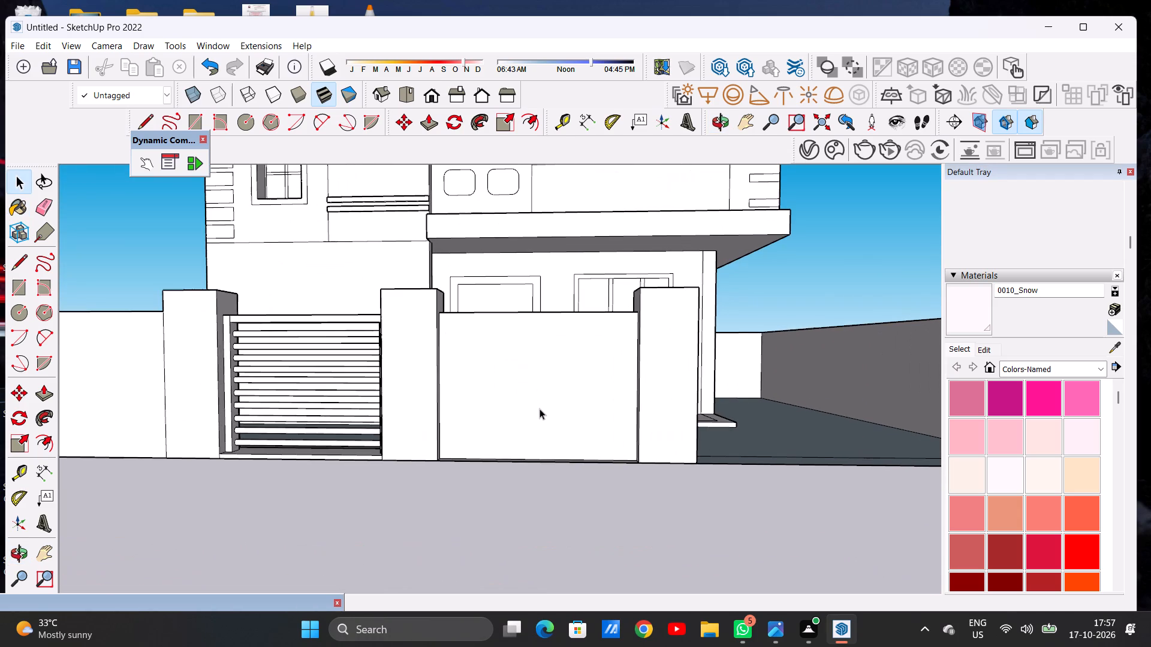
scroll(540, 409, "up", 1)
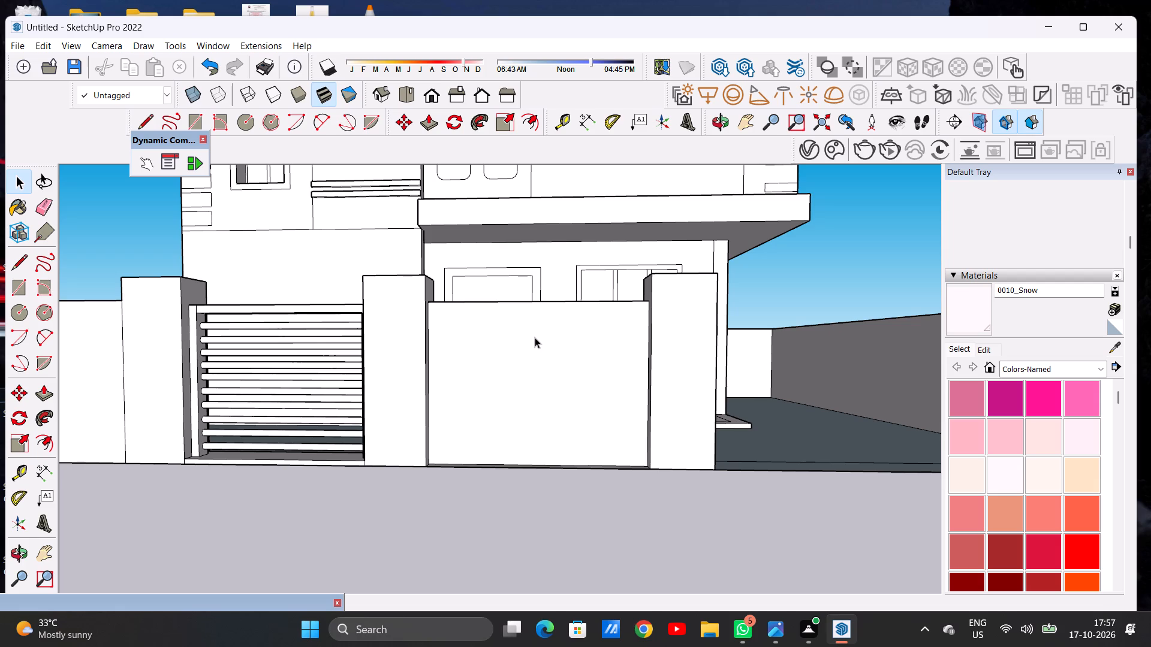
middle_click_drag(535, 337, 541, 463)
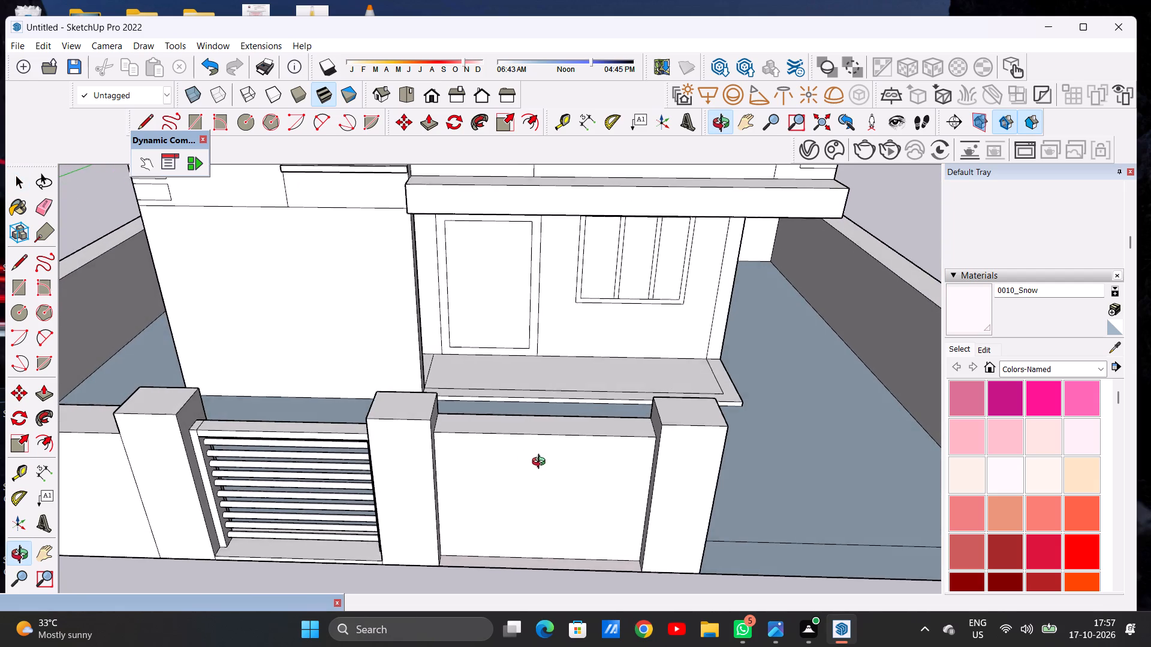
middle_click_drag(541, 463, 534, 410)
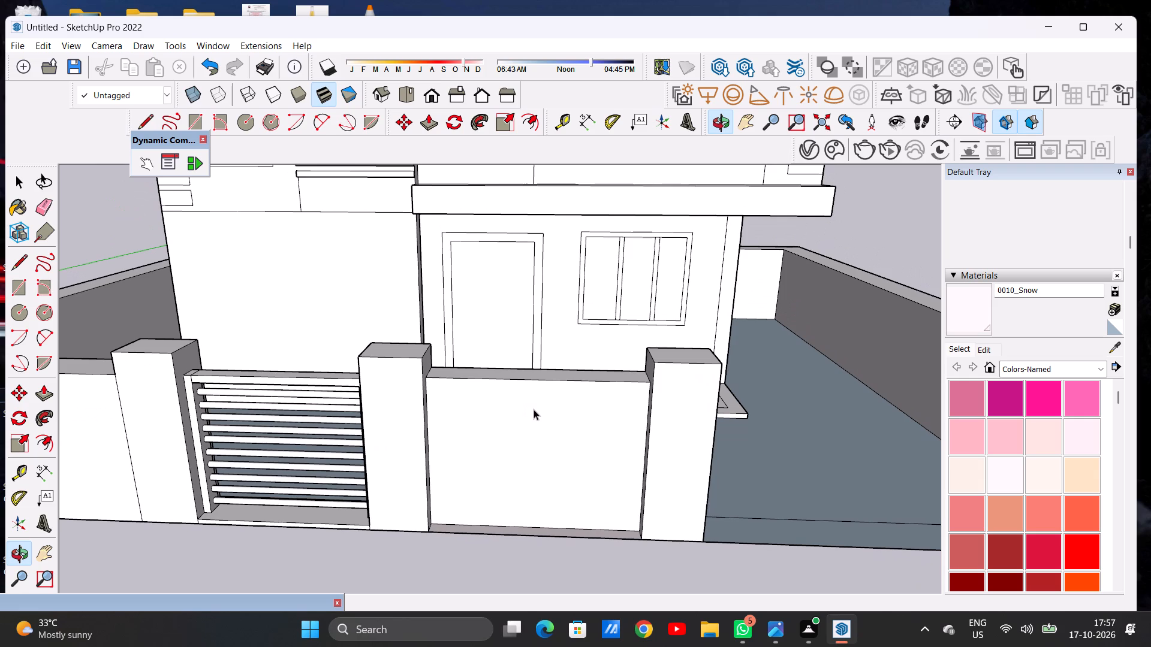
key("p")
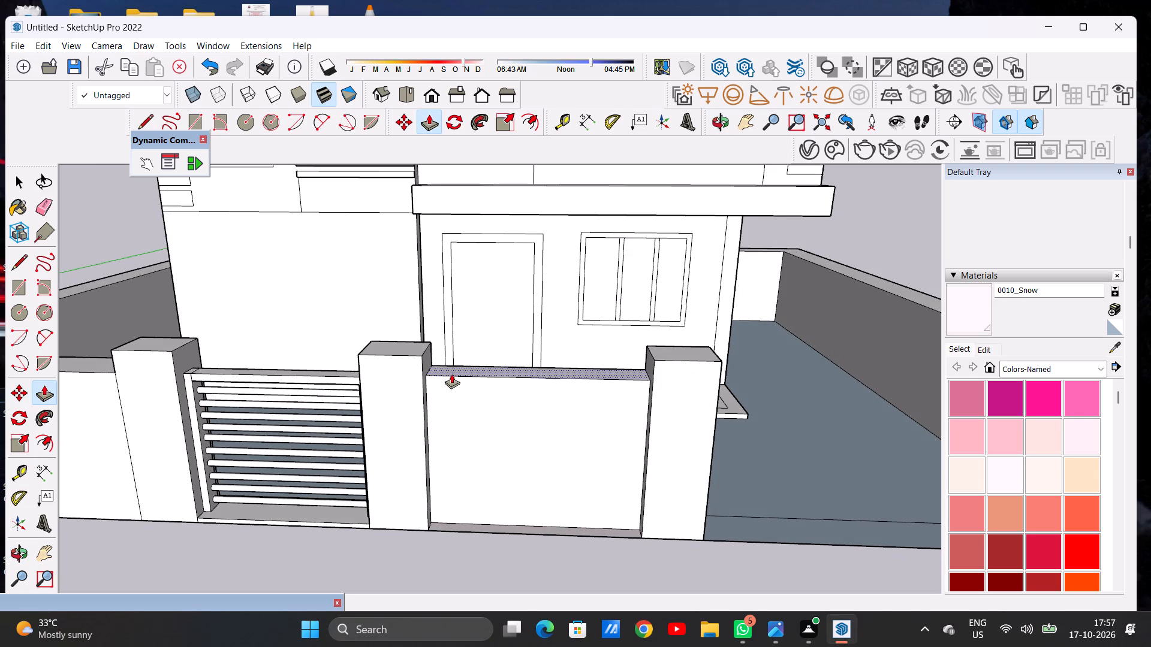
scroll(451, 373, "up", 8)
left_click(444, 365)
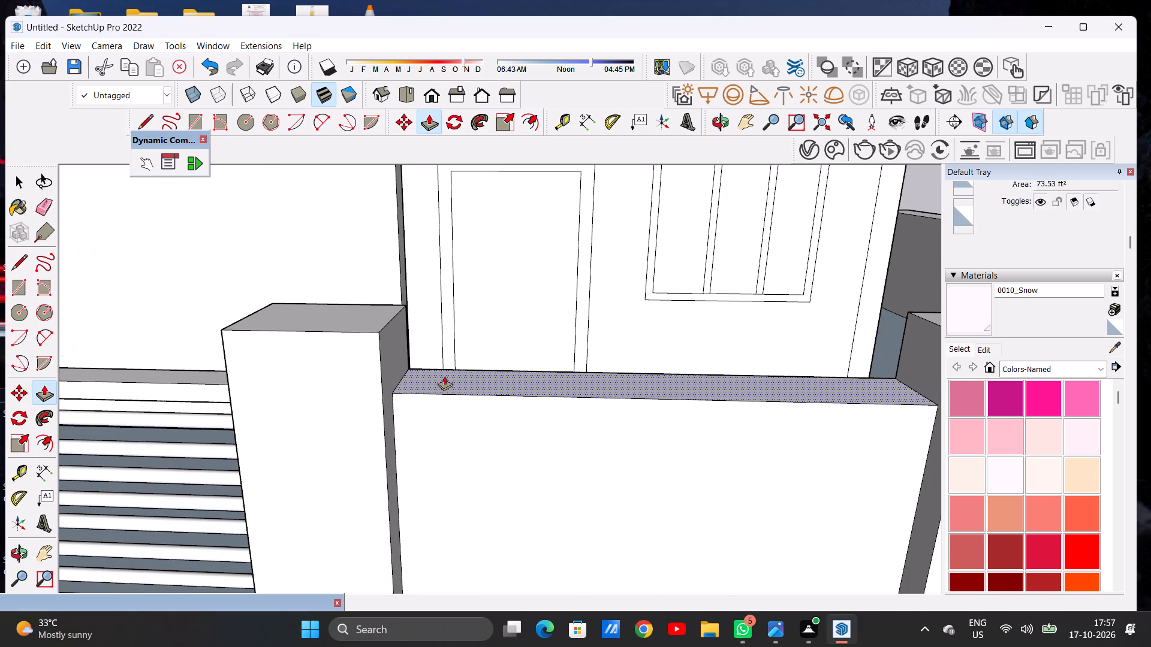
left_click(444, 376)
left_click(445, 376)
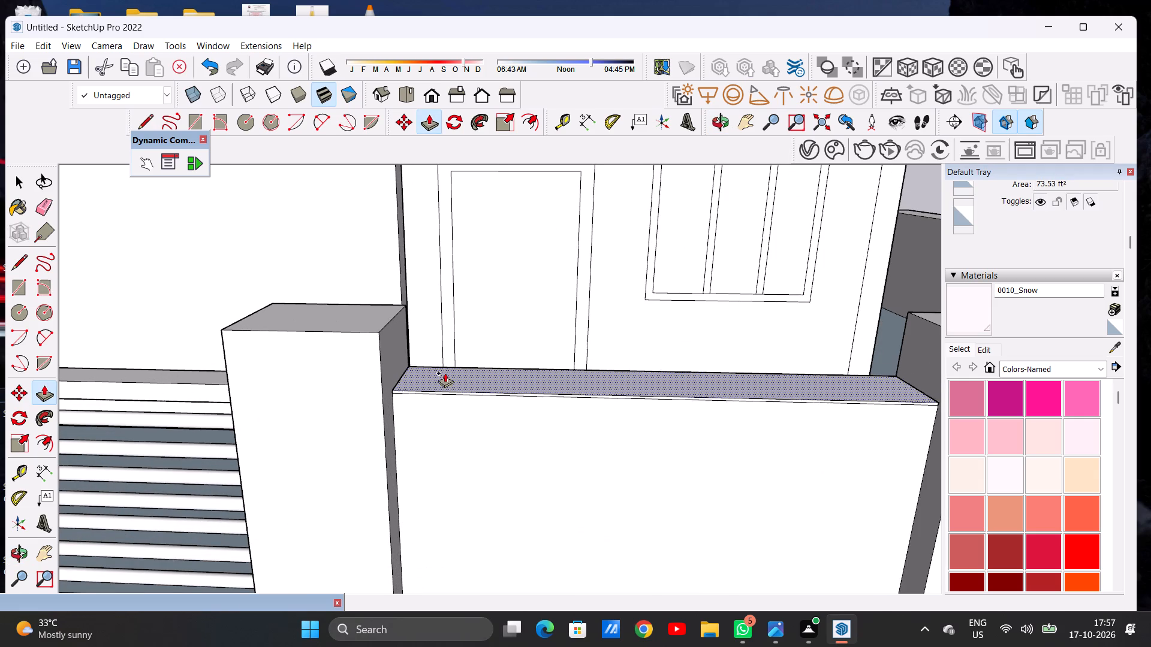
left_click(442, 363)
key("space")
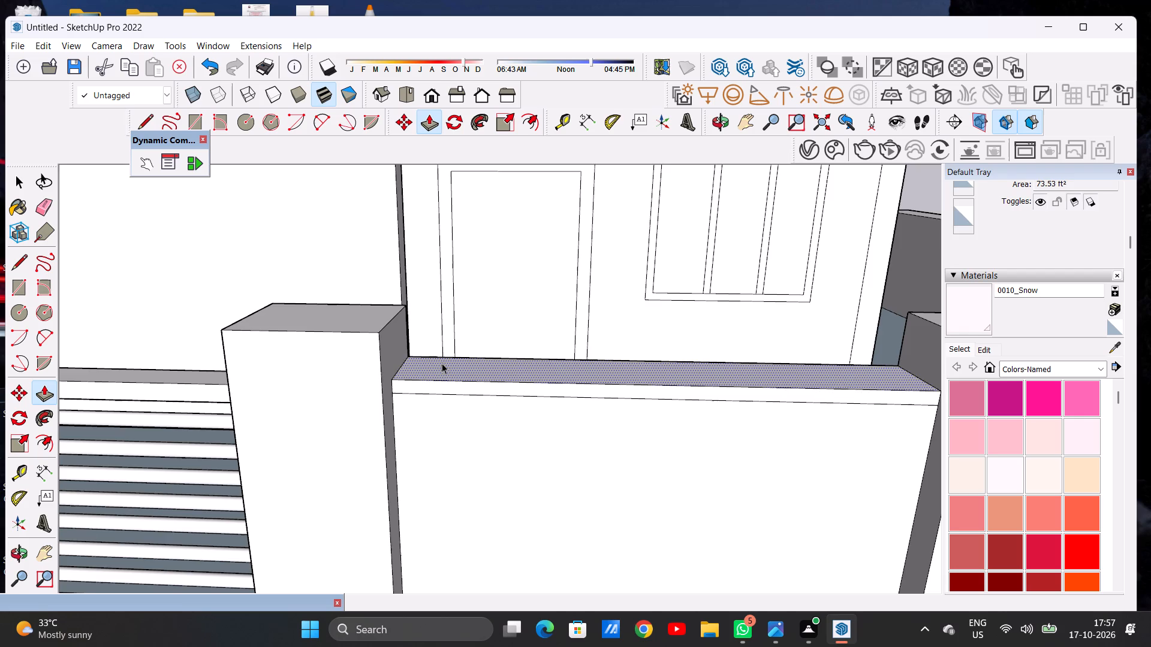
Draw a tall, narrow upright rectangle on the front of the wall panel, near the gate-side post.
scroll(478, 424, "down", 6)
scroll(478, 424, "up", 1)
scroll(478, 424, "down", 8)
middle_click_drag(495, 459, 495, 370)
scroll(505, 394, "up", 1)
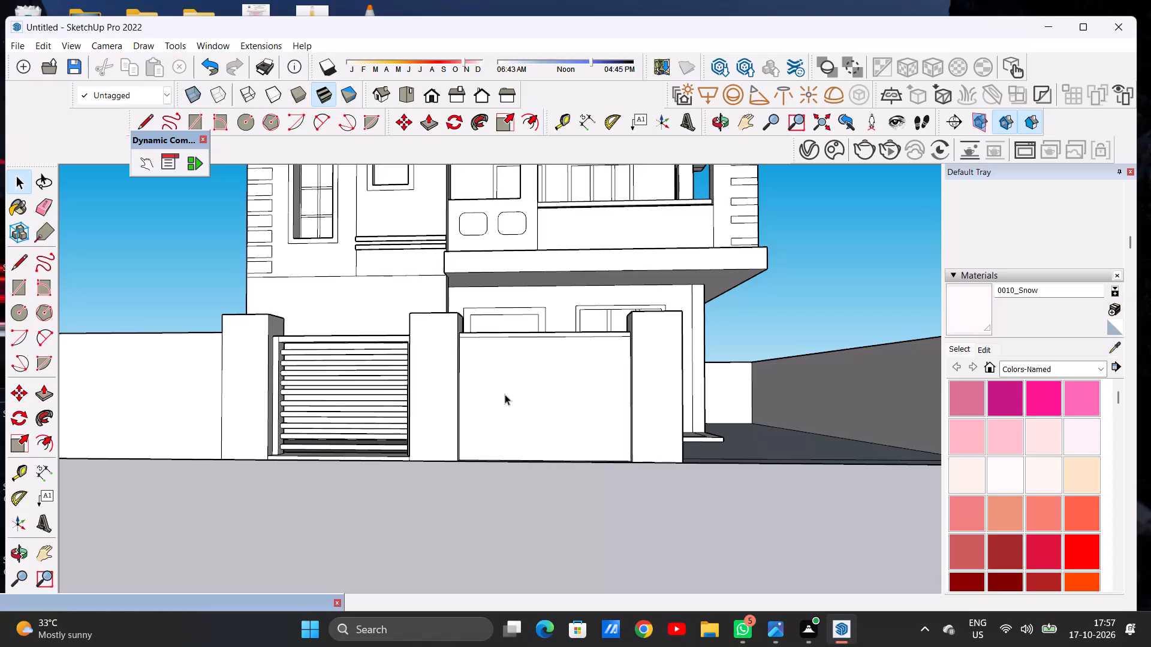
scroll(563, 408, "down", 7)
scroll(562, 427, "up", 5)
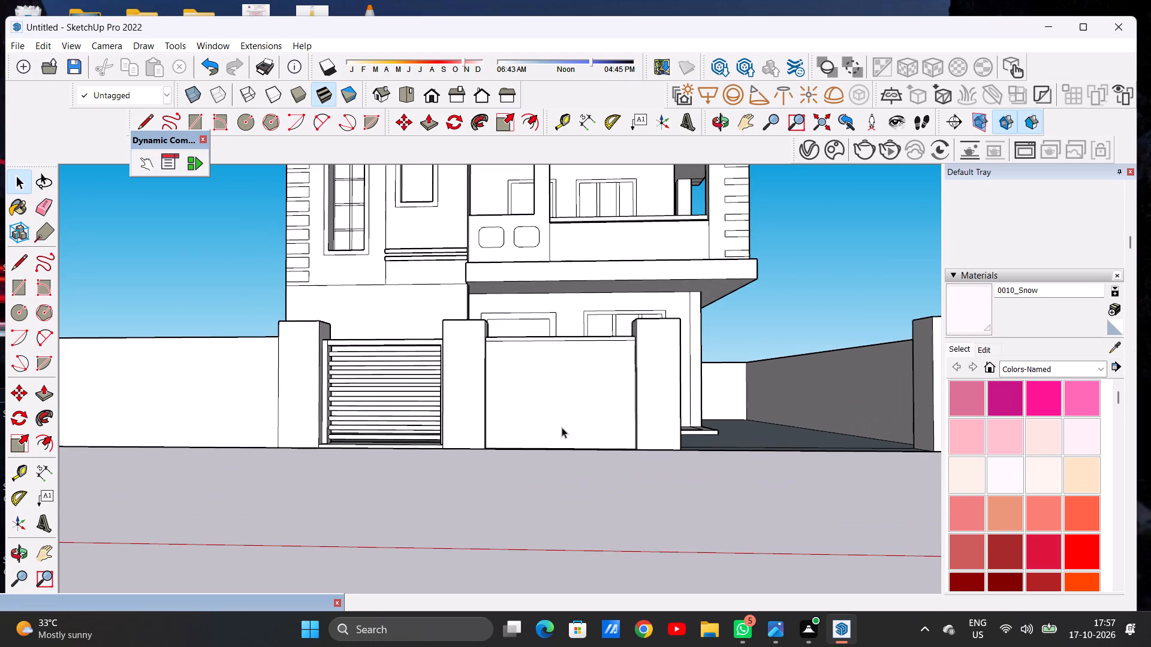
key("r")
scroll(562, 427, "up", 3)
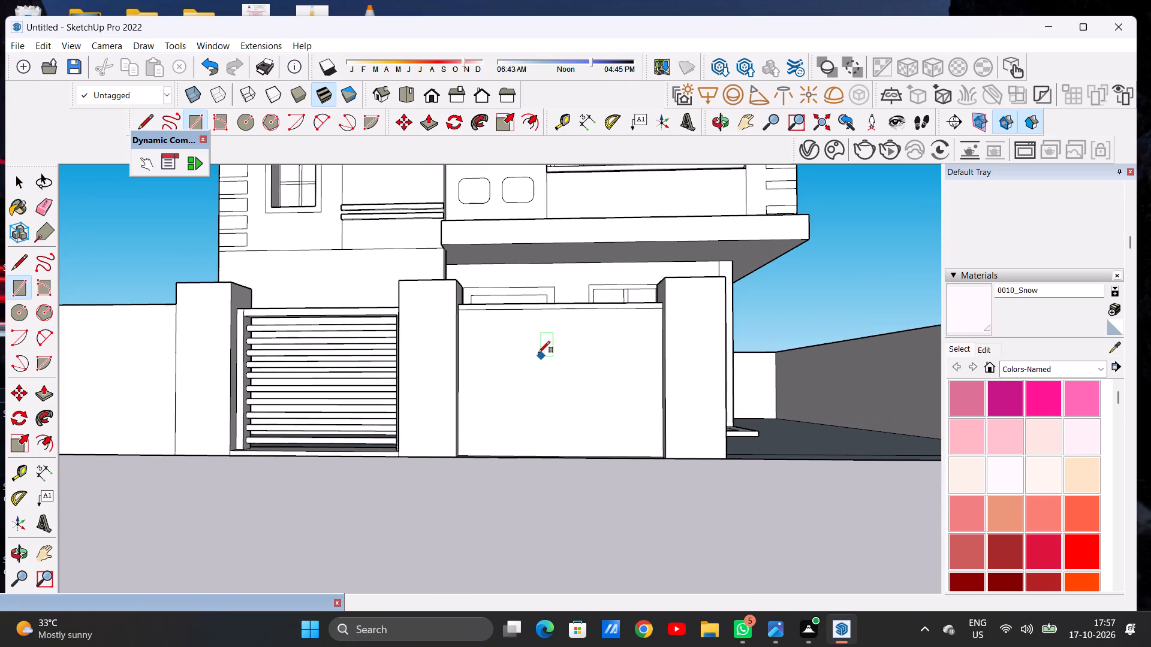
left_click(487, 334)
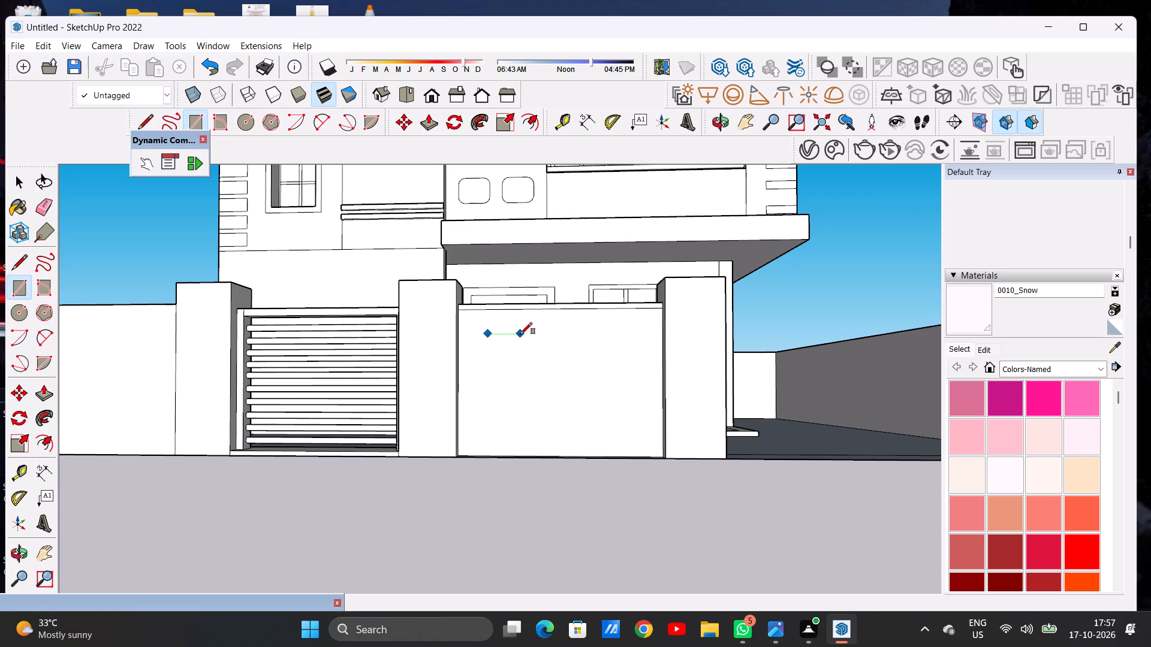
left_click(520, 334)
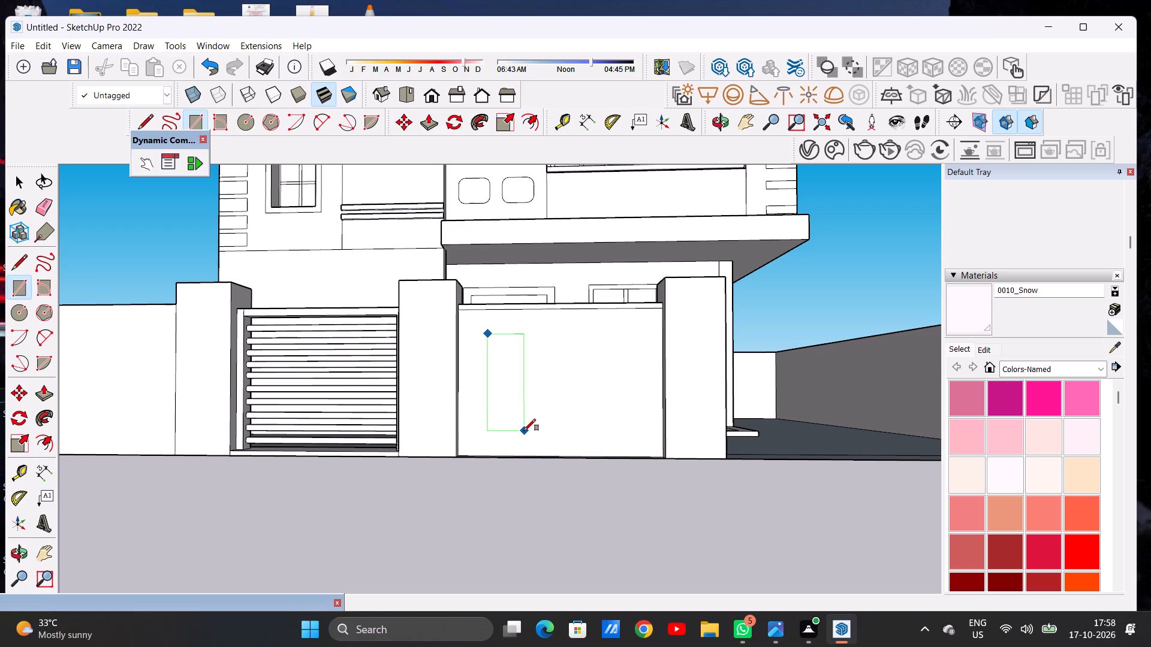
left_click(524, 431)
key("space")
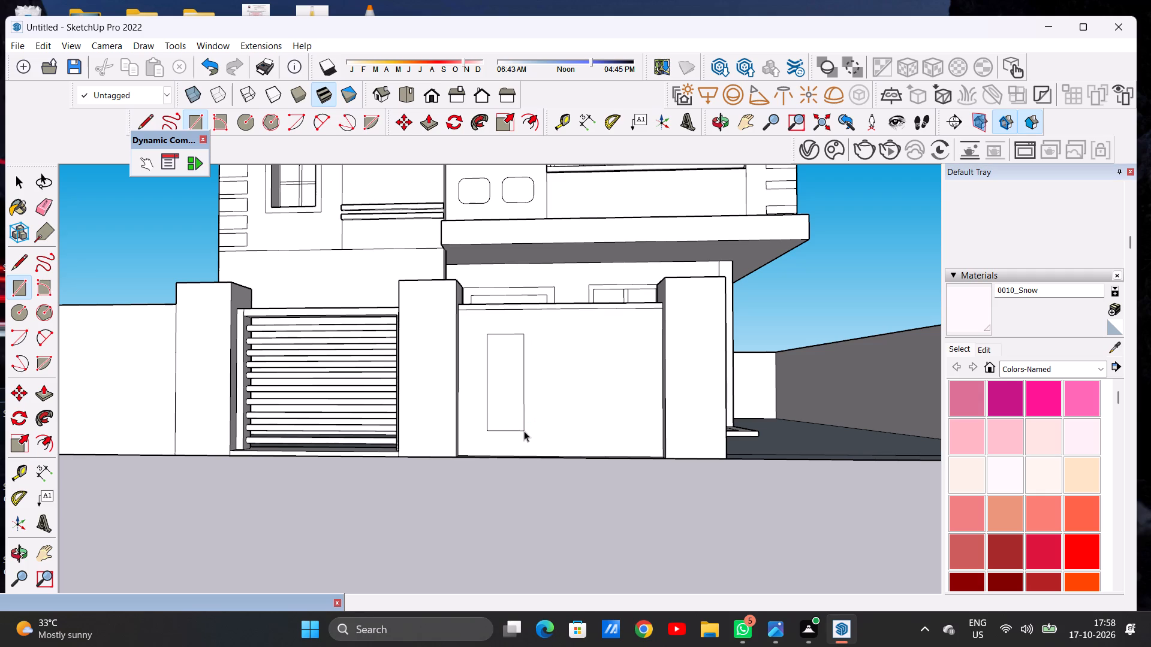
Copy the narrow rectangle twice horizontally across the wall panel to make three evenly spaced rectangles.
double_click(513, 420)
key("m")
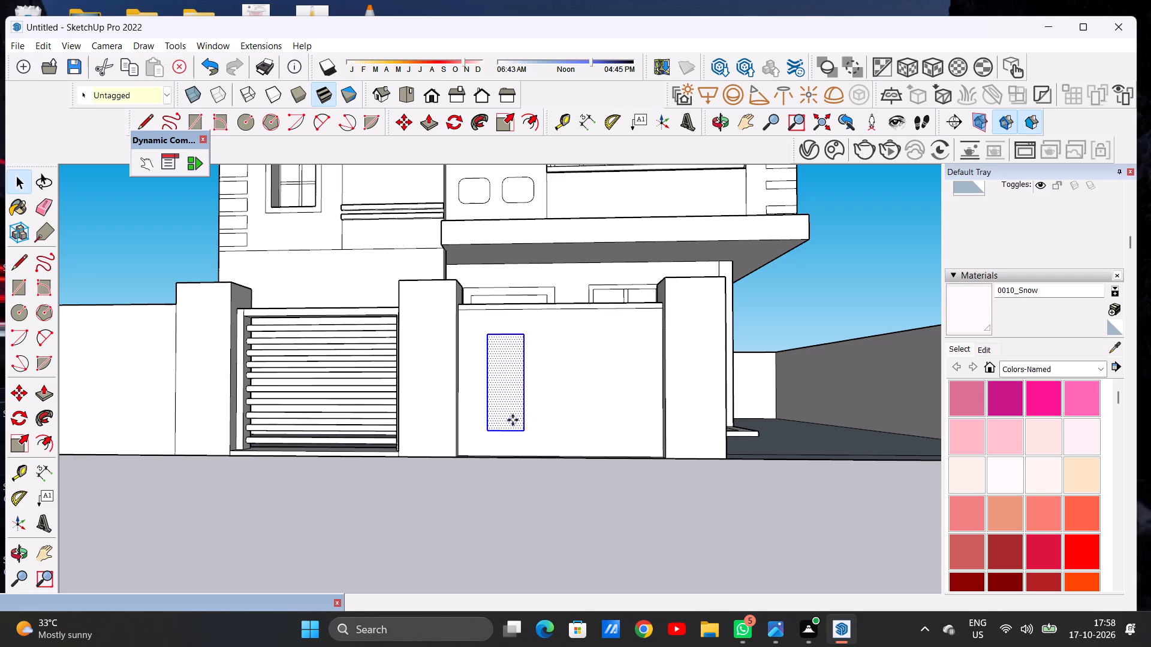
left_click(521, 430)
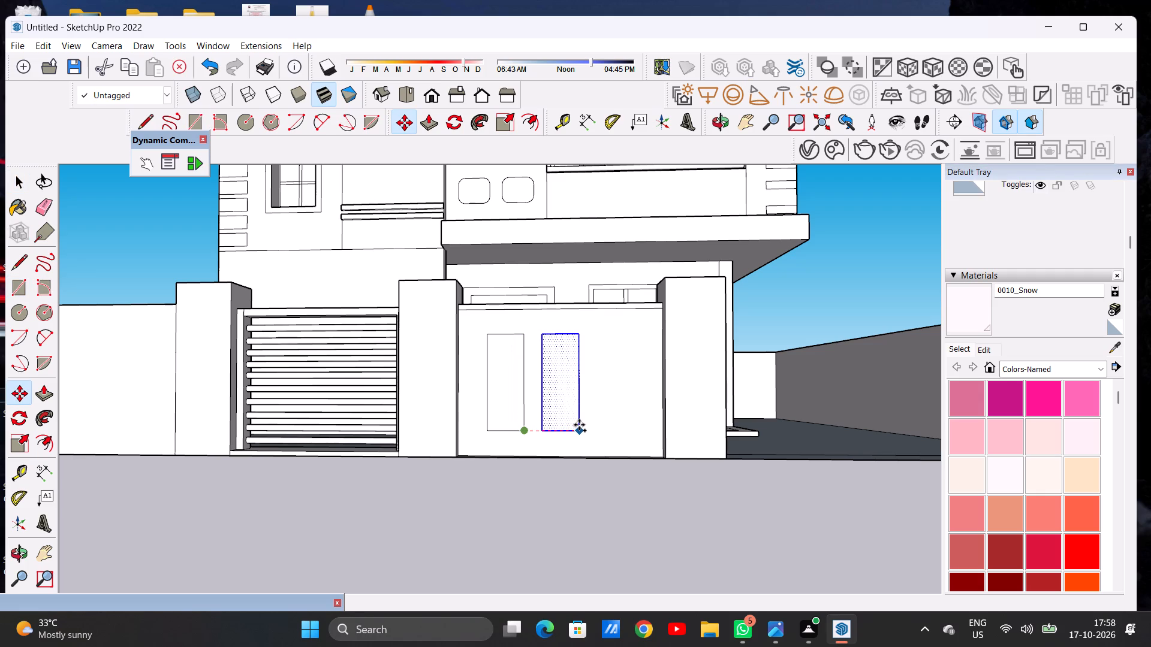
left_click(579, 425)
left_click(579, 425)
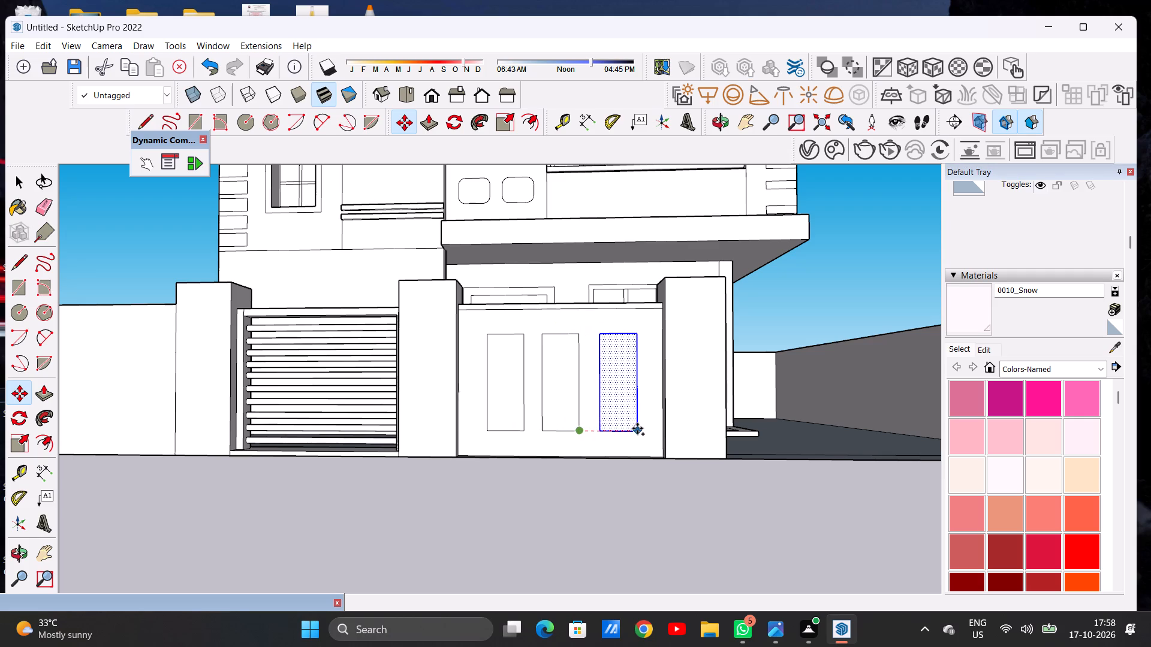
left_click(637, 428)
key("space")
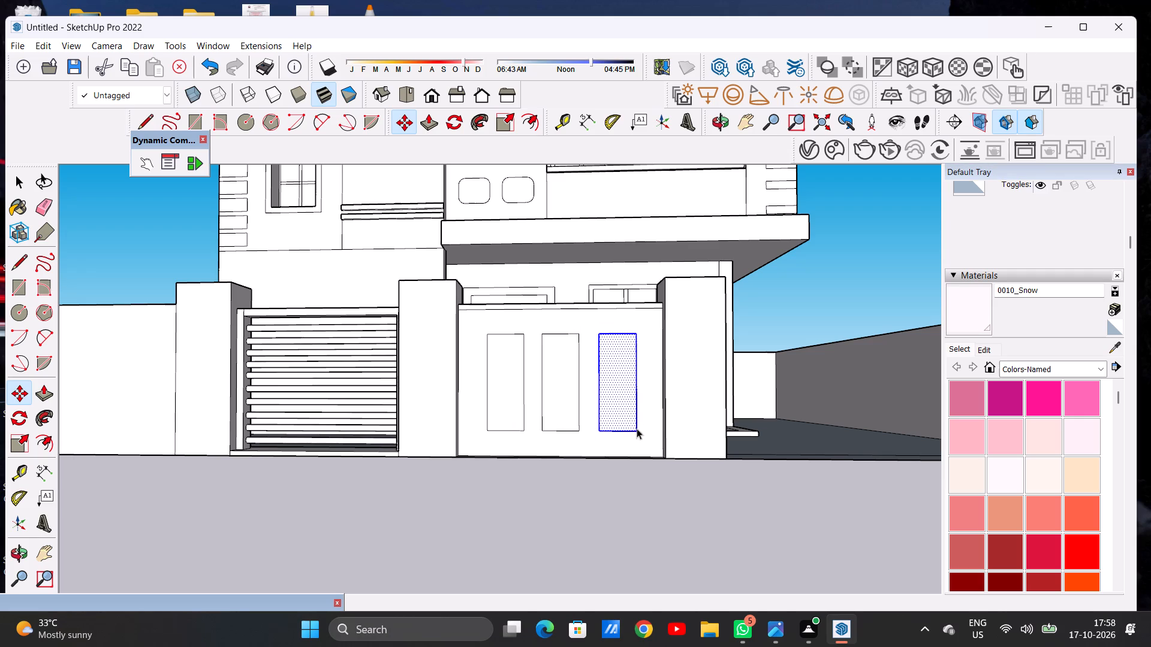
left_click(824, 286)
Extrude the three narrow rectangles outward from the wall panel to the same depth as raised decorative blocks.
scroll(578, 405, "down", 1)
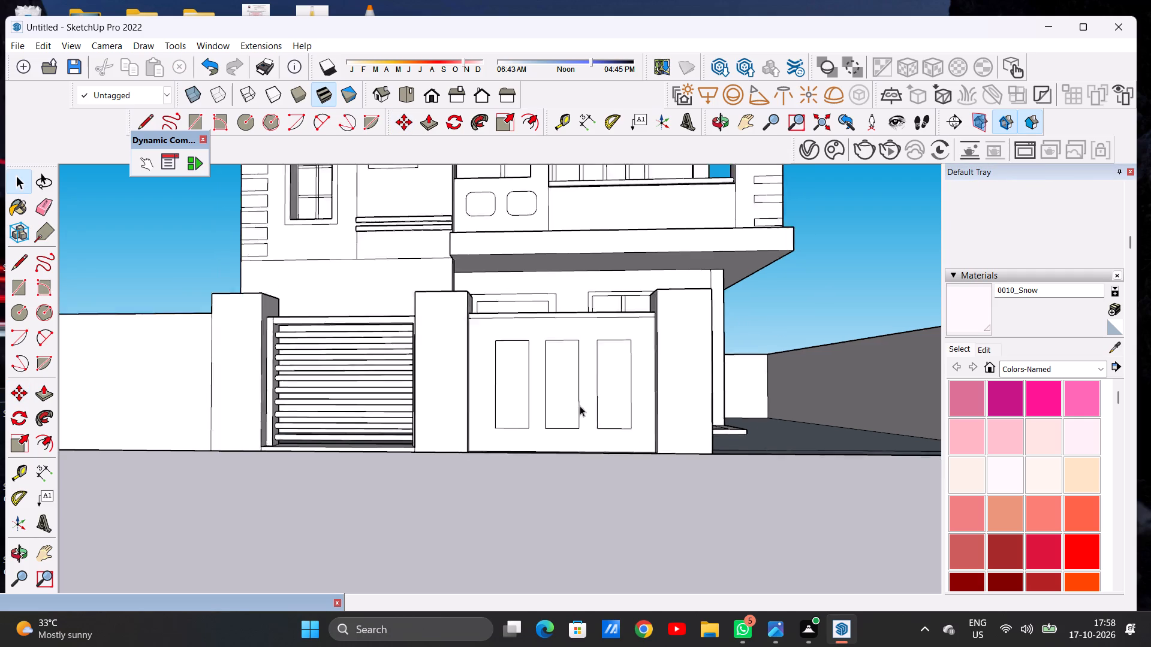
scroll(580, 406, "down", 5)
middle_click_drag(600, 374, 537, 399)
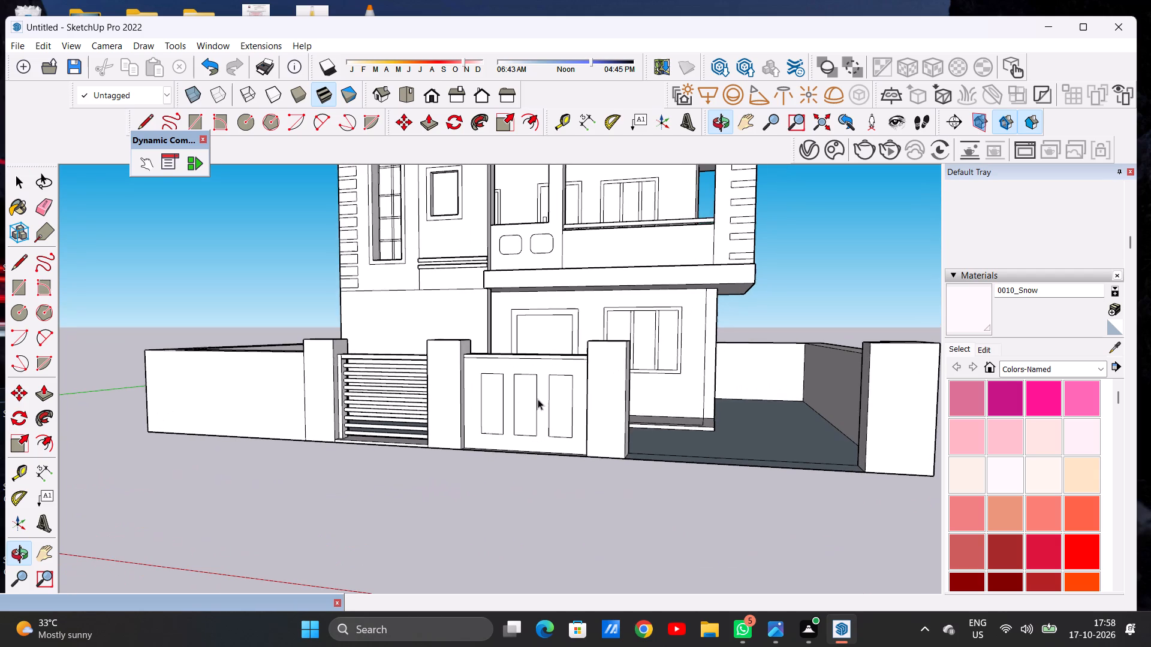
scroll(543, 400, "down", 4)
middle_click_drag(569, 394, 519, 456)
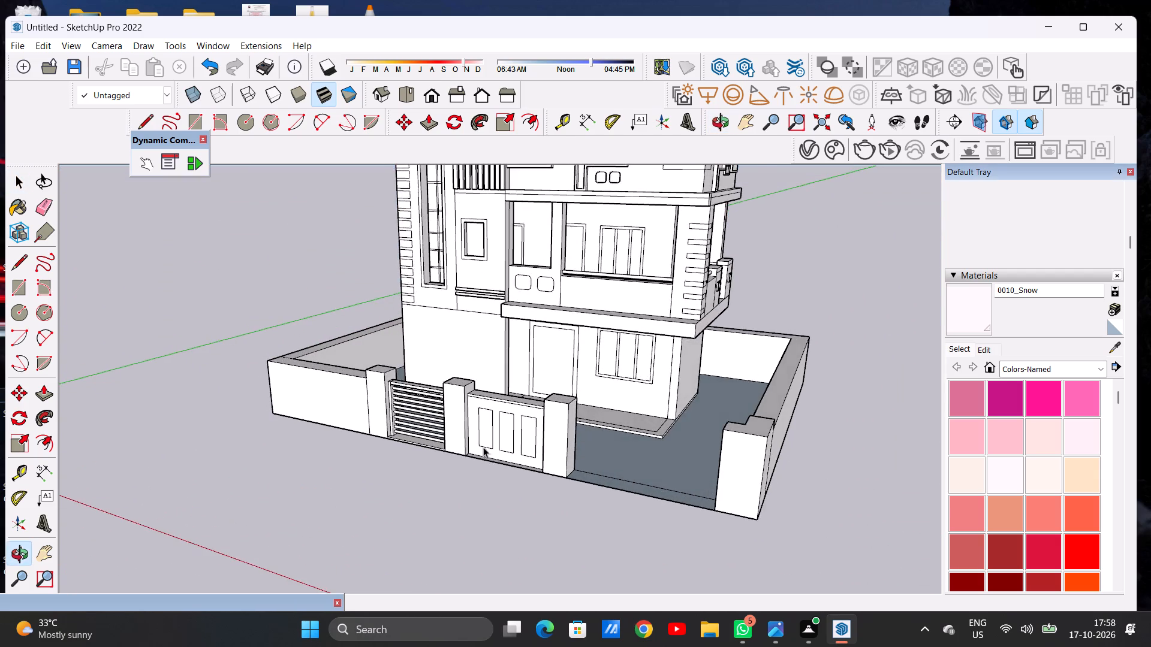
scroll(474, 434, "up", 3)
scroll(474, 434, "down", 1)
scroll(474, 434, "up", 2)
middle_click_drag(499, 402, 475, 453)
scroll(475, 447, "up", 1)
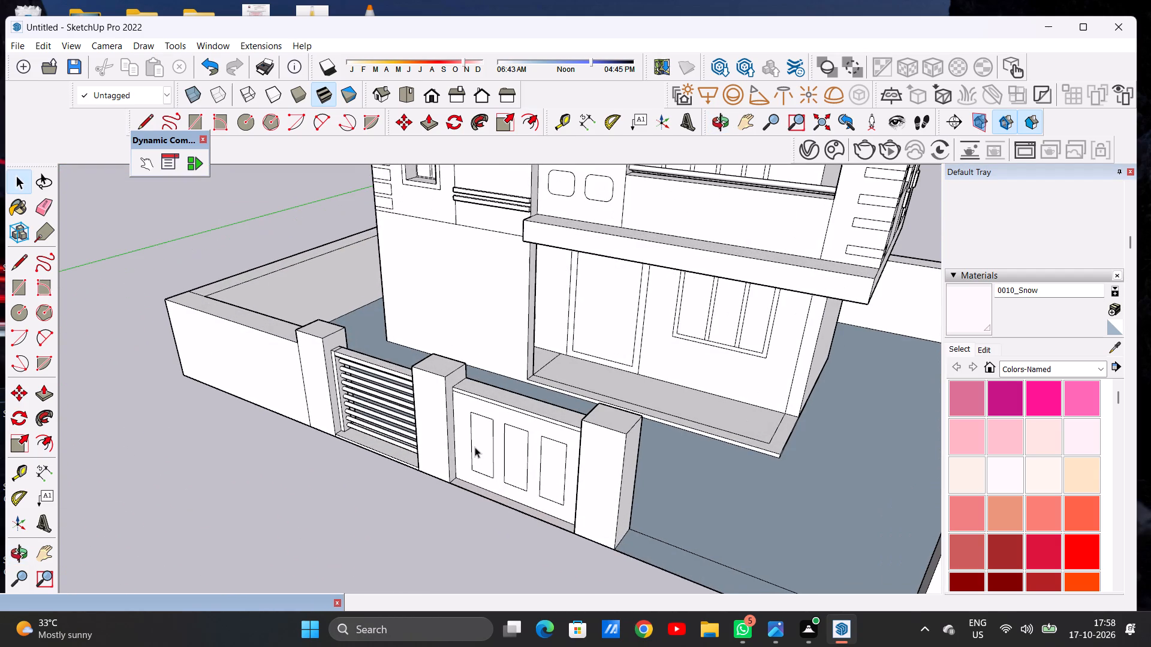
key("p")
scroll(483, 436, "up", 5)
left_click(482, 426)
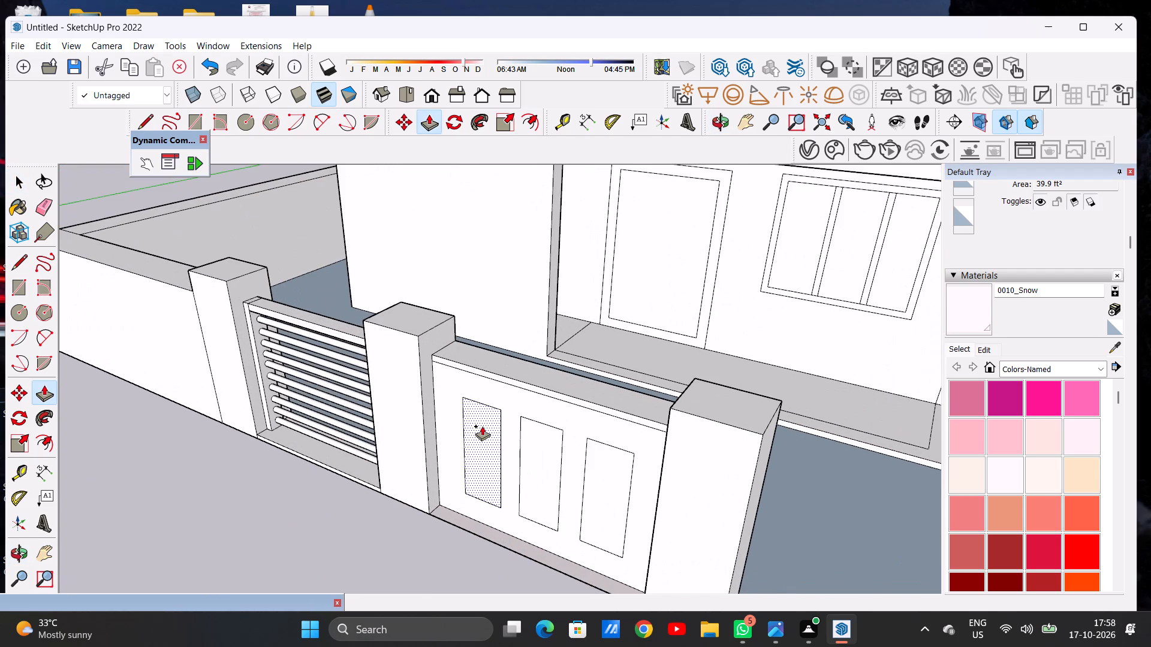
left_click(479, 446)
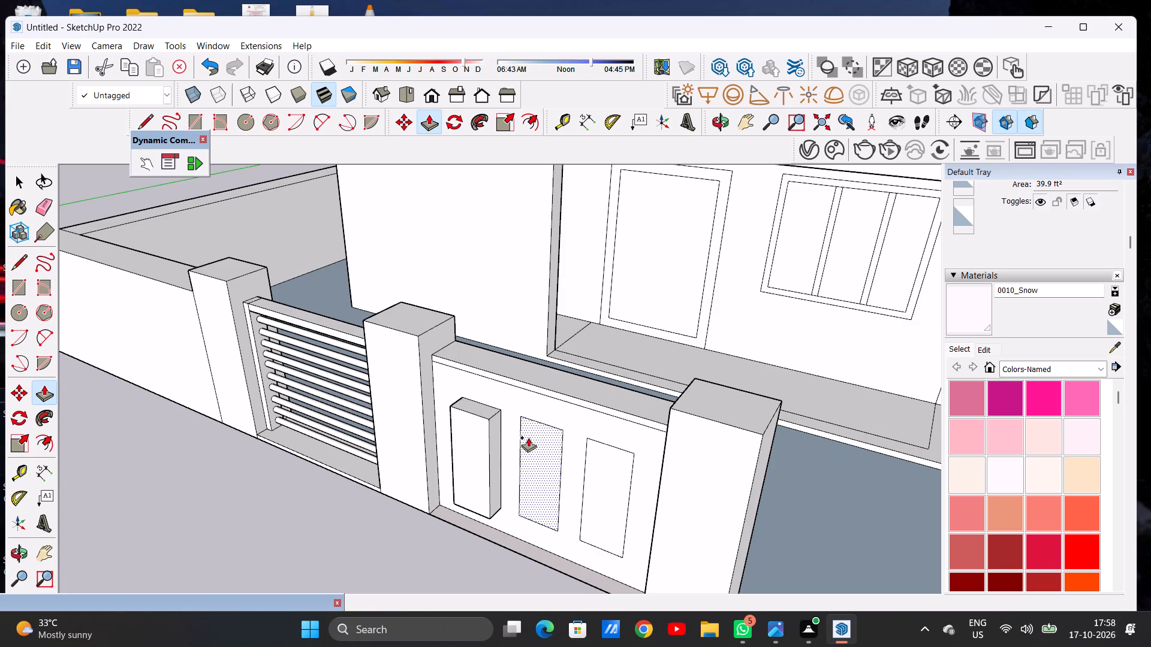
left_click(528, 437)
left_click(486, 424)
left_click(598, 455)
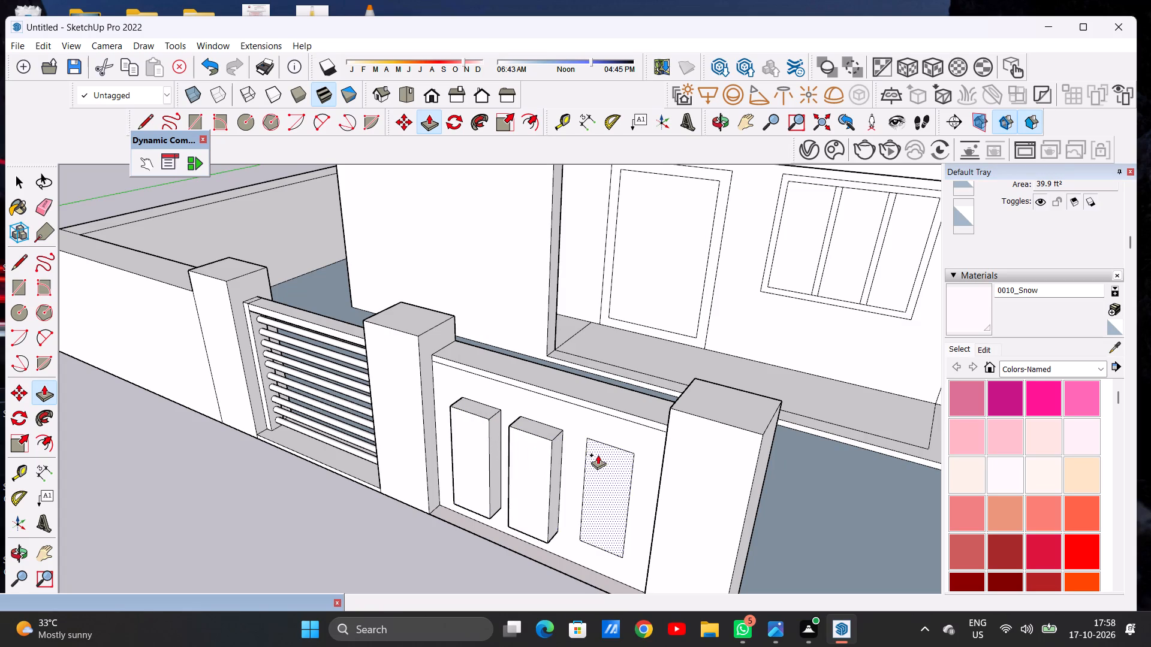
left_click(551, 442)
key("space")
Examine the decorated wall panel with the whole front elevation and the plain compound wall section on the gate's other side.
scroll(561, 446, "down", 14)
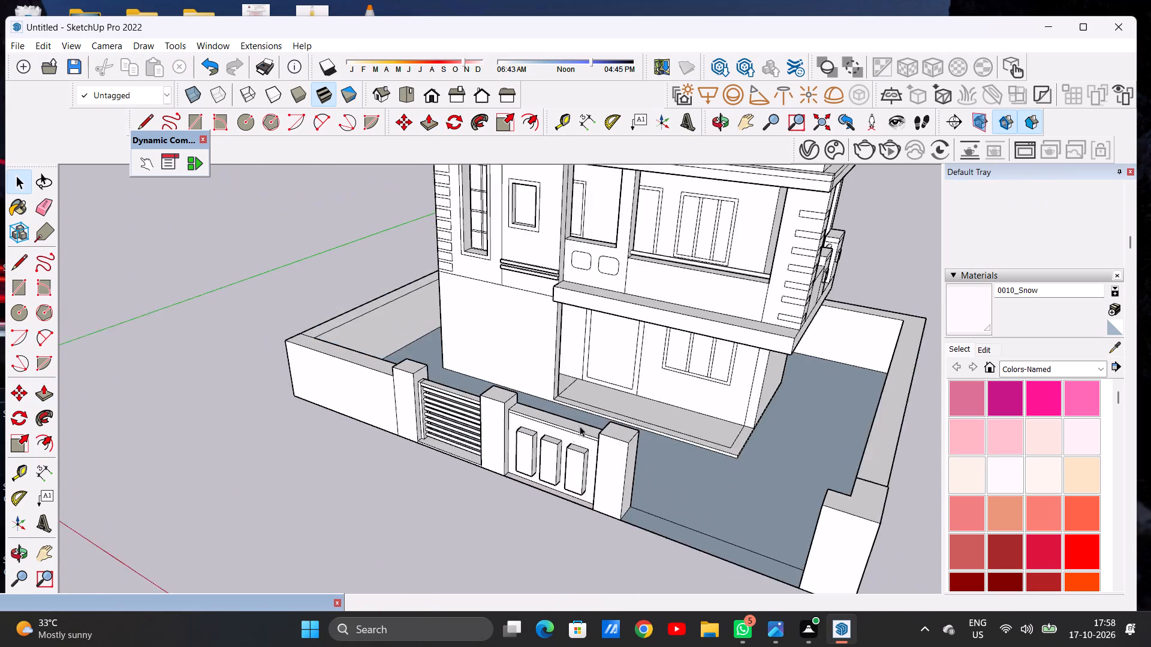
scroll(580, 426, "down", 6)
middle_click_drag(568, 457, 669, 380)
scroll(605, 415, "up", 3)
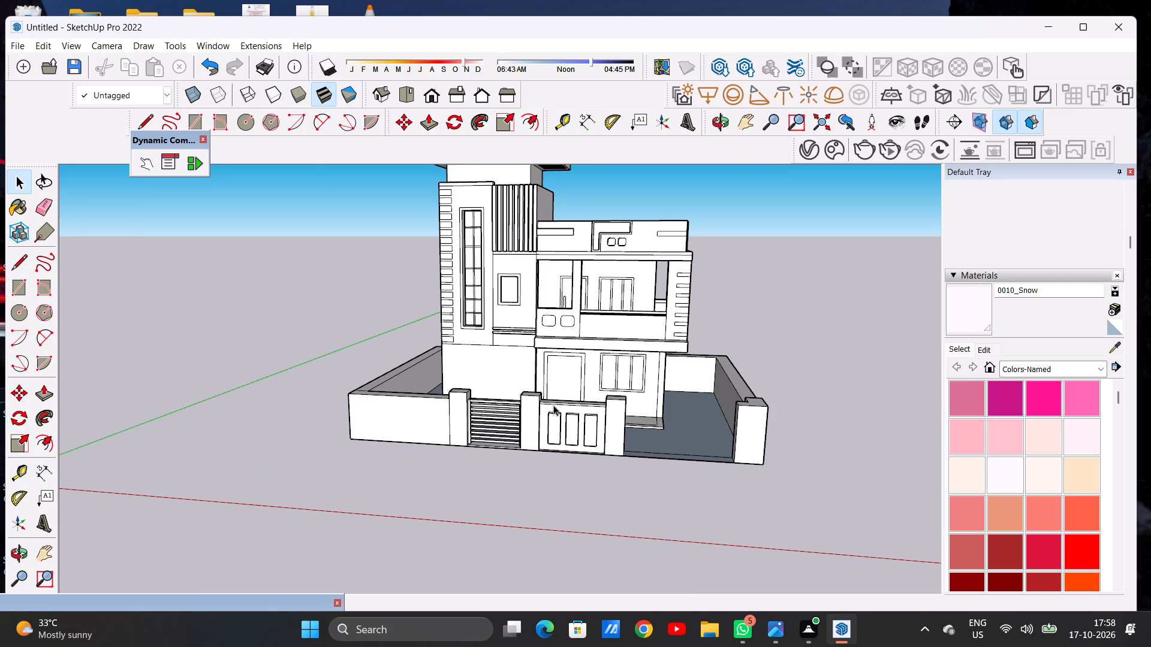
scroll(590, 421, "down", 8)
middle_click_drag(583, 431, 614, 414)
scroll(602, 434, "up", 7)
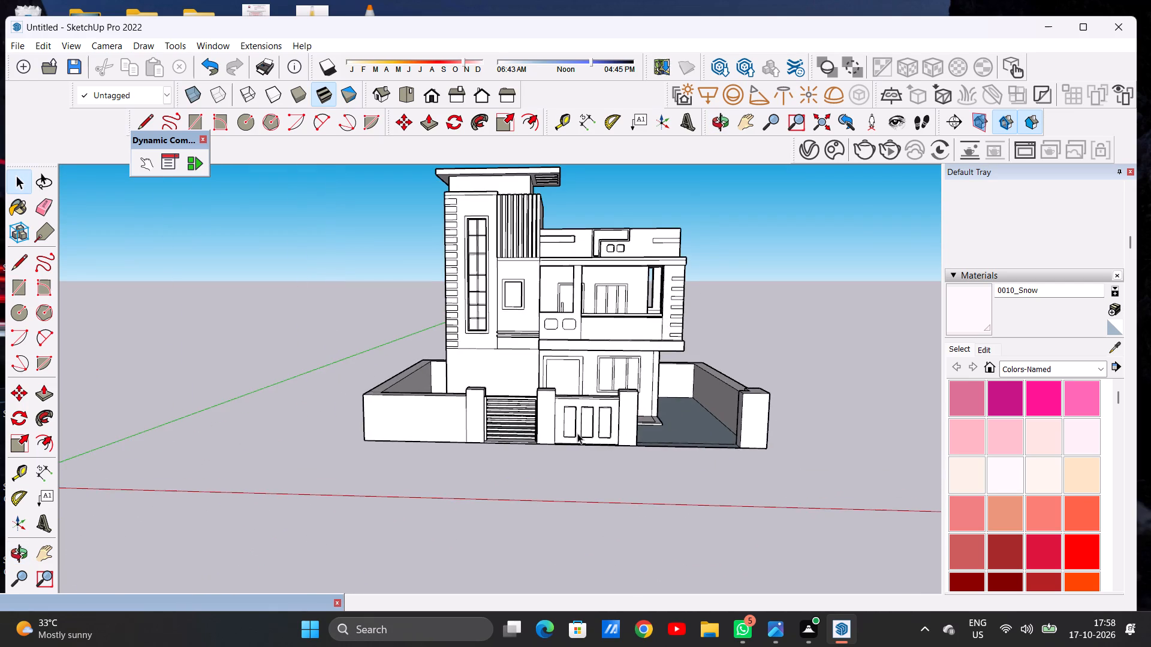
scroll(625, 452, "down", 5)
scroll(517, 459, "down", 4)
scroll(480, 442, "up", 13)
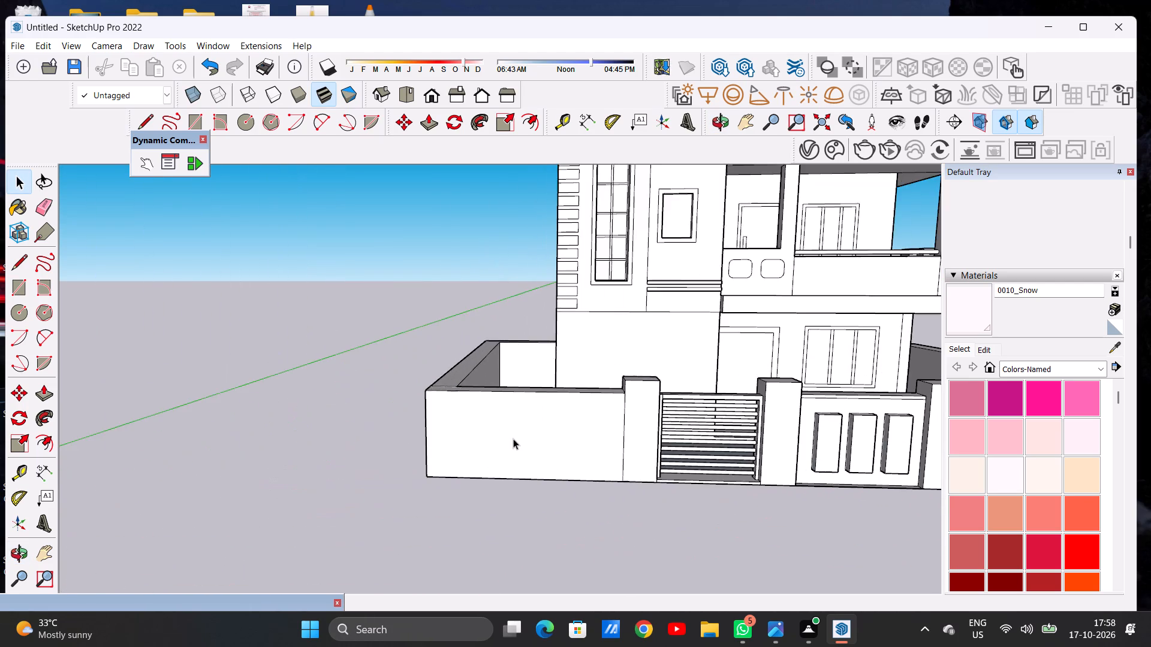
scroll(518, 456, "up", 1)
middle_click_drag(518, 456, 528, 430)
scroll(525, 427, "up", 2)
scroll(531, 430, "down", 5)
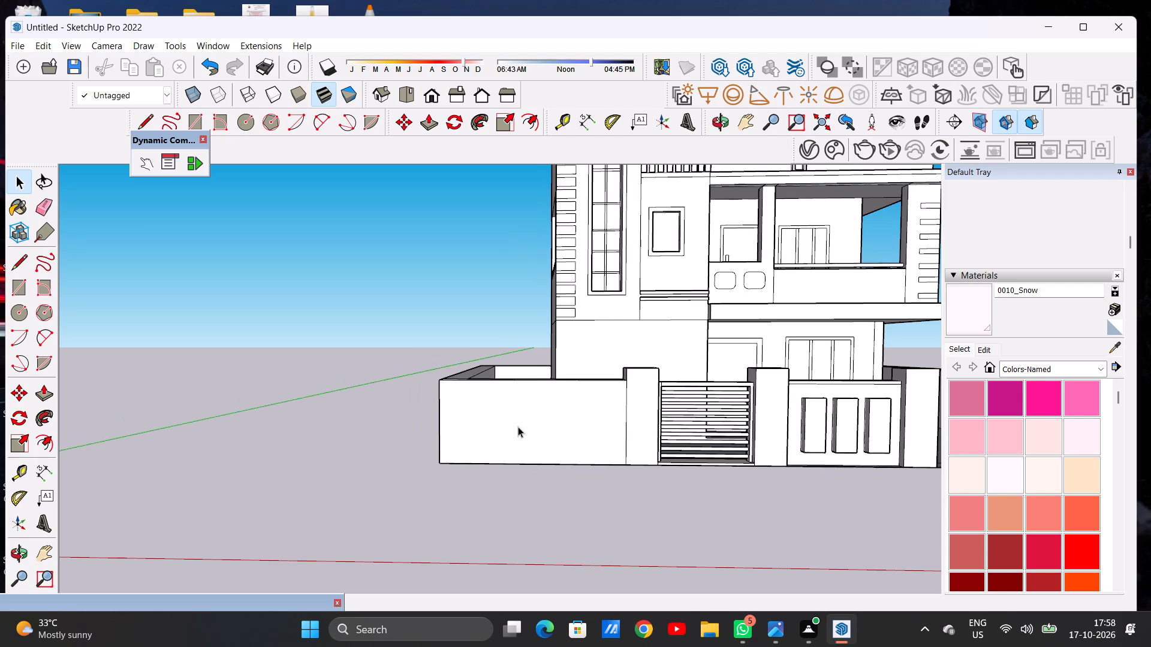
Draw a vertical line from top to bottom edge across the plain front compound wall, dividing off its outer corner portion.
scroll(514, 425, "up", 1)
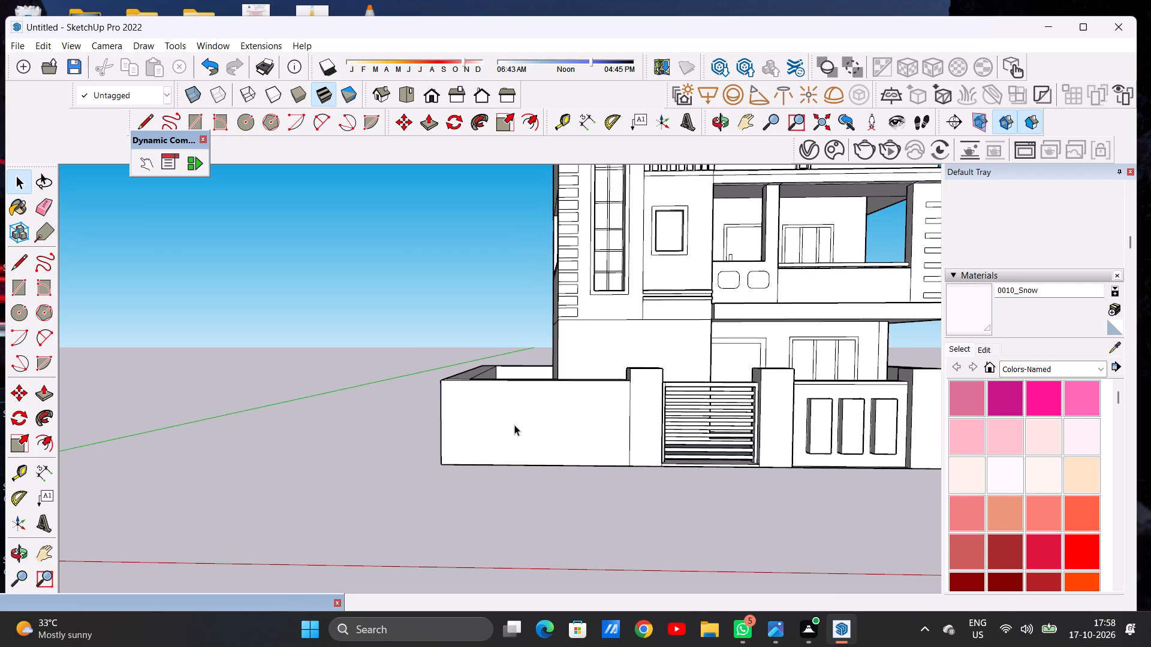
middle_click_drag(514, 425, 526, 425)
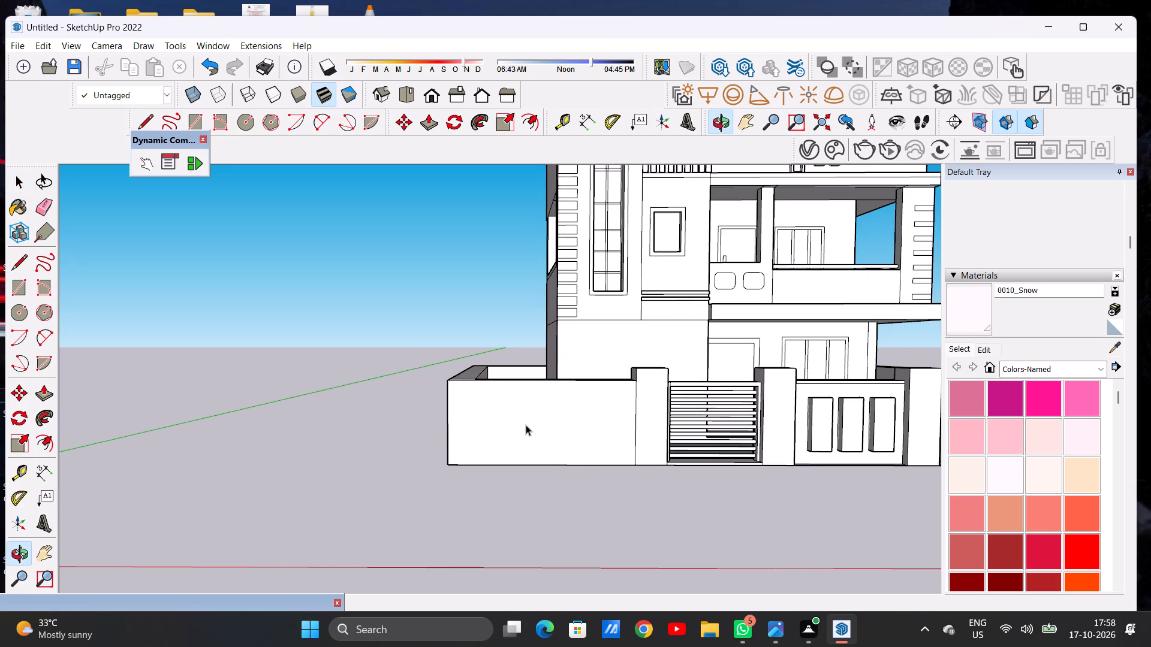
key("l")
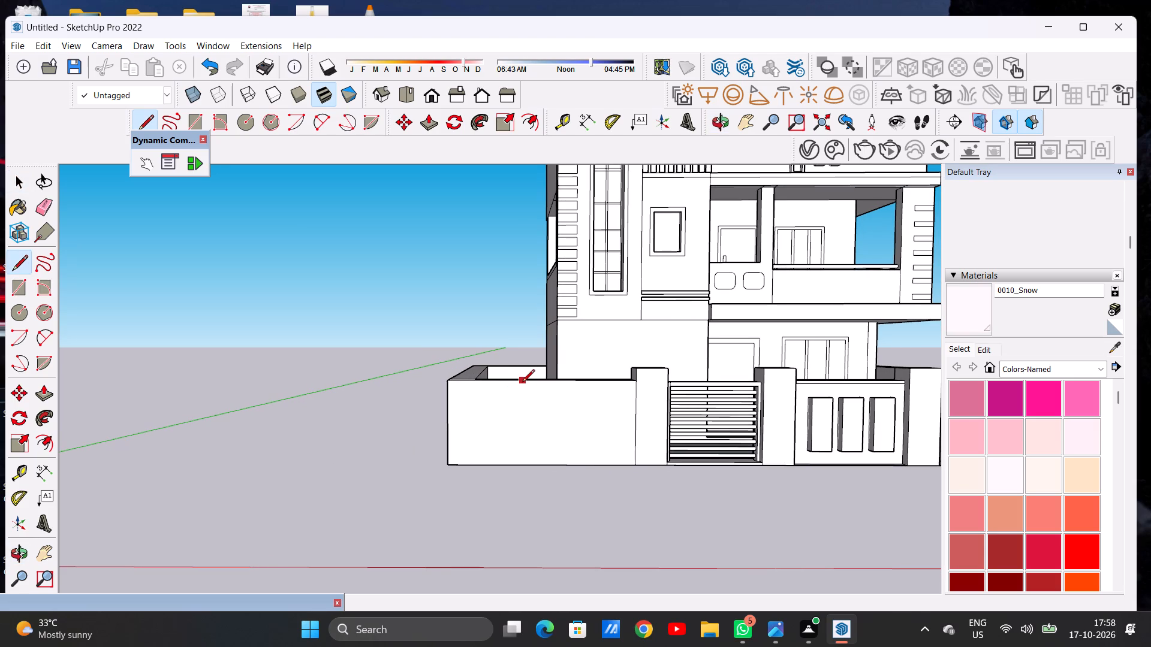
left_click(522, 383)
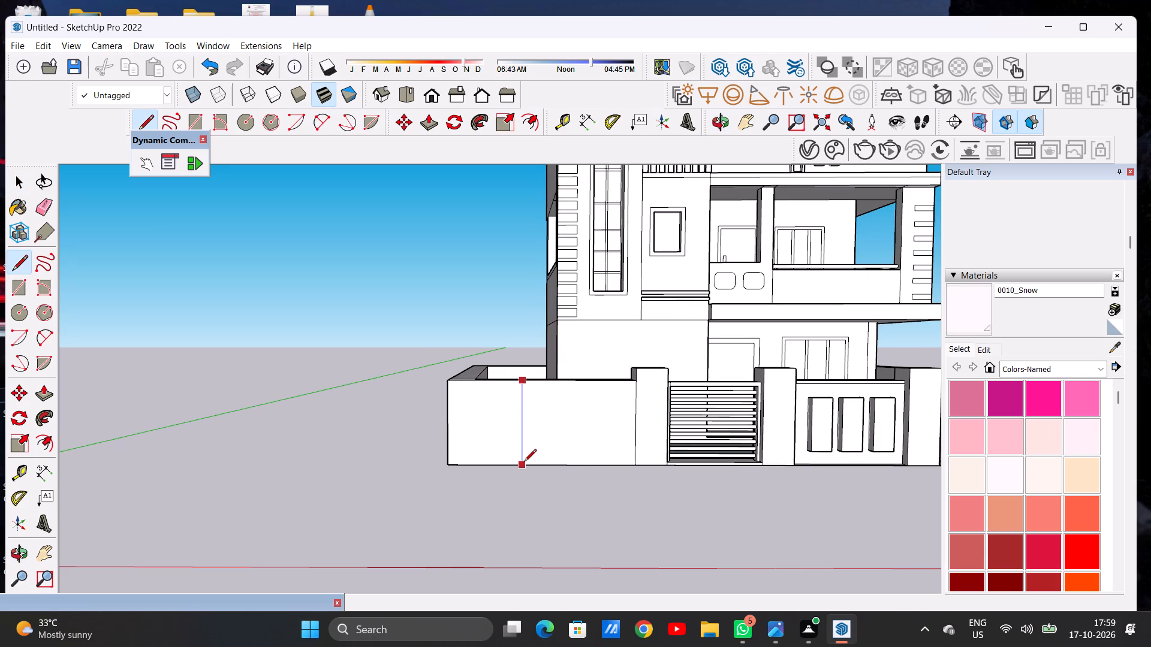
left_click(524, 462)
key("space")
Draw a horizontal line just below the wall's top edge, from the vertical dividing line to the gate post.
scroll(592, 419, "up", 2)
middle_click_drag(567, 402, 563, 453)
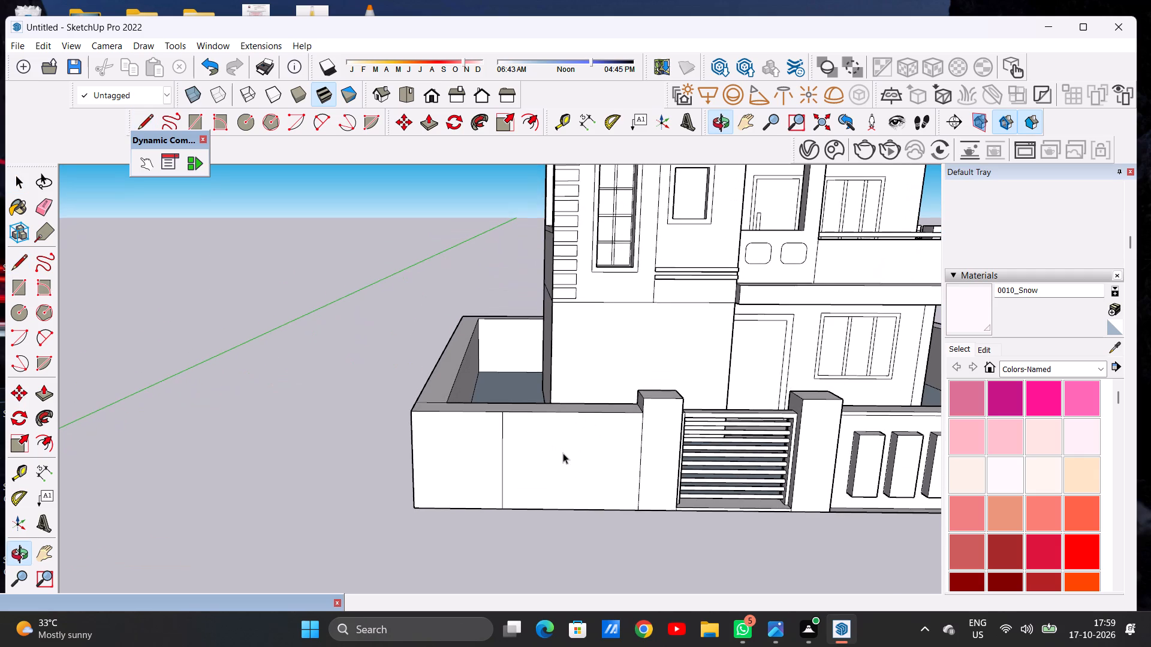
key("l")
scroll(538, 424, "up", 3)
scroll(538, 424, "down", 1)
scroll(538, 424, "up", 2)
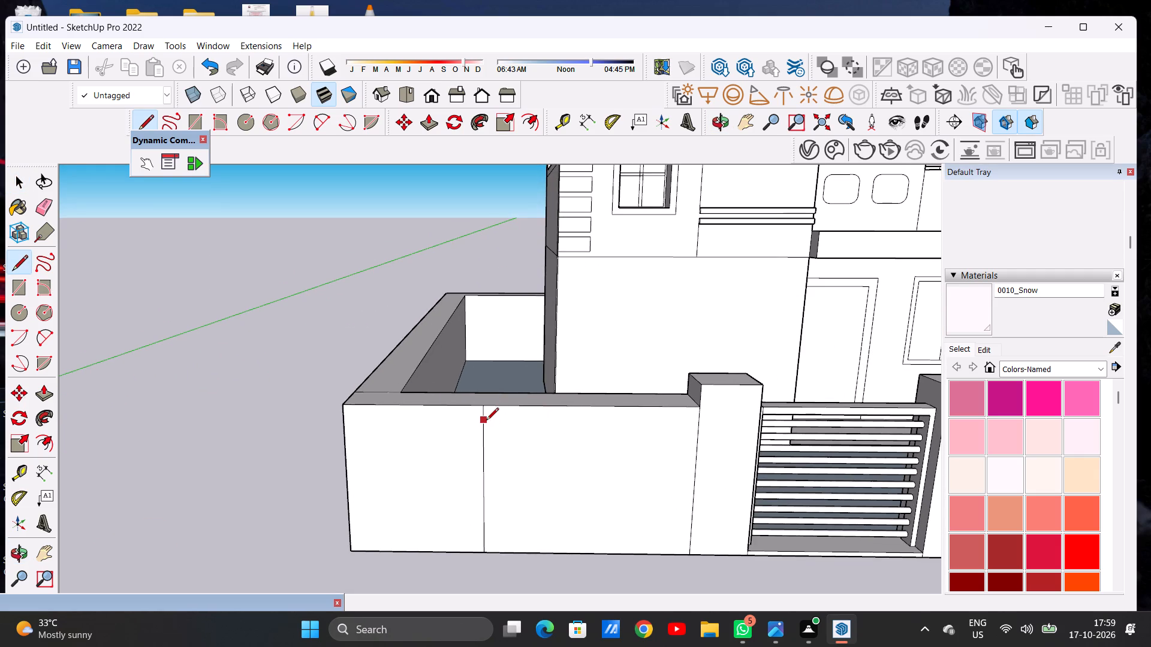
left_click(486, 421)
key("space")
type("L")
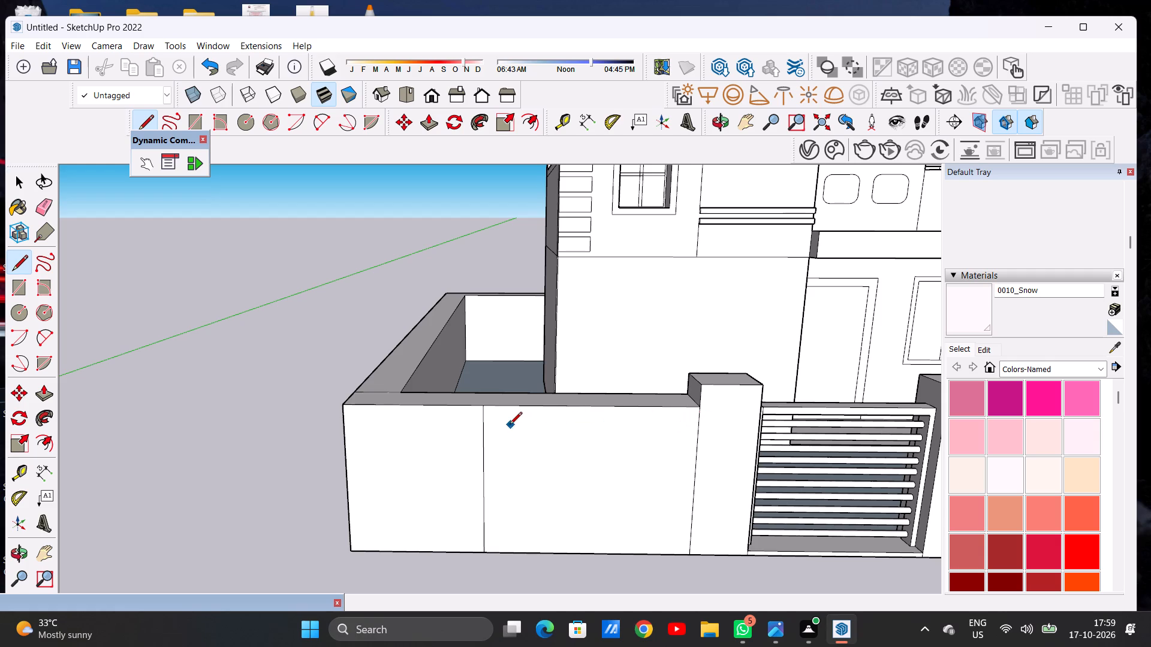
left_click(484, 427)
left_click(695, 432)
key("space")
Extrude the narrow strip along the top of the wall panel outward as a projecting band.
scroll(554, 464, "down", 2)
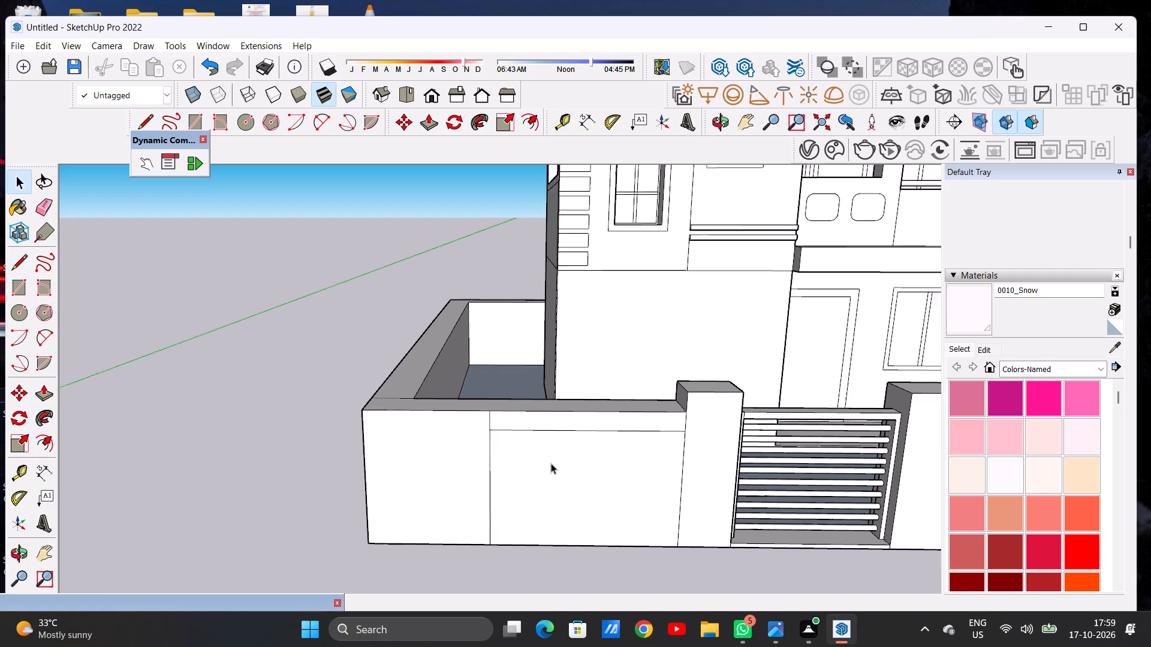
scroll(551, 463, "down", 1)
middle_click_drag(506, 465, 661, 470)
scroll(588, 424, "up", 3)
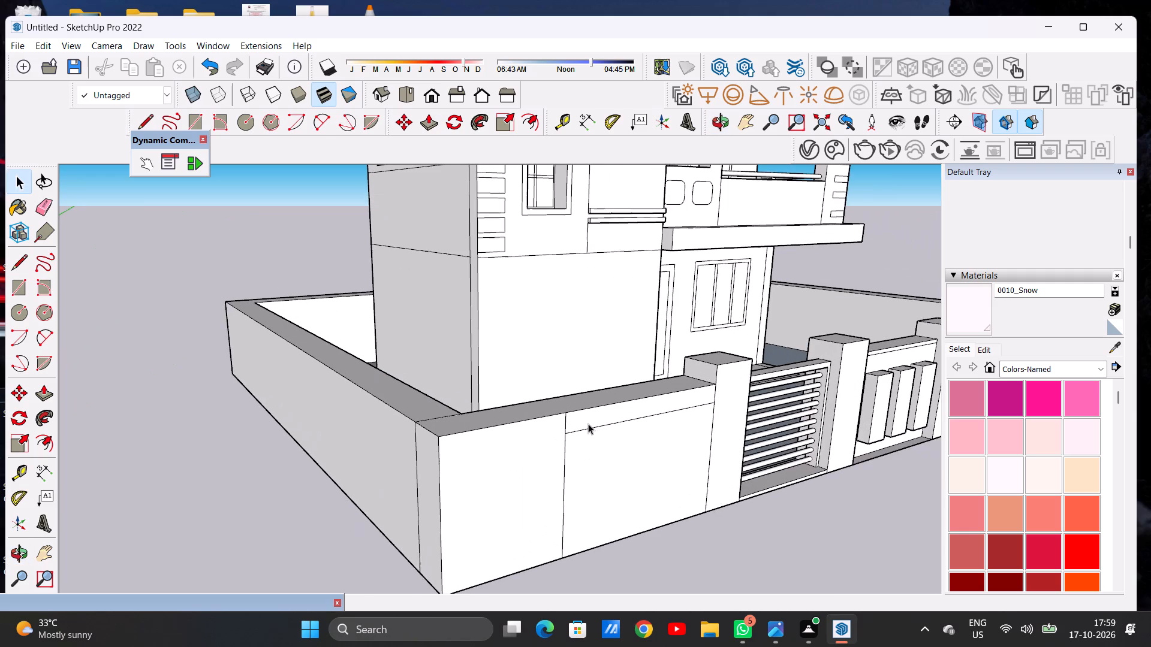
scroll(585, 421, "up", 3)
key("p")
scroll(573, 419, "up", 6)
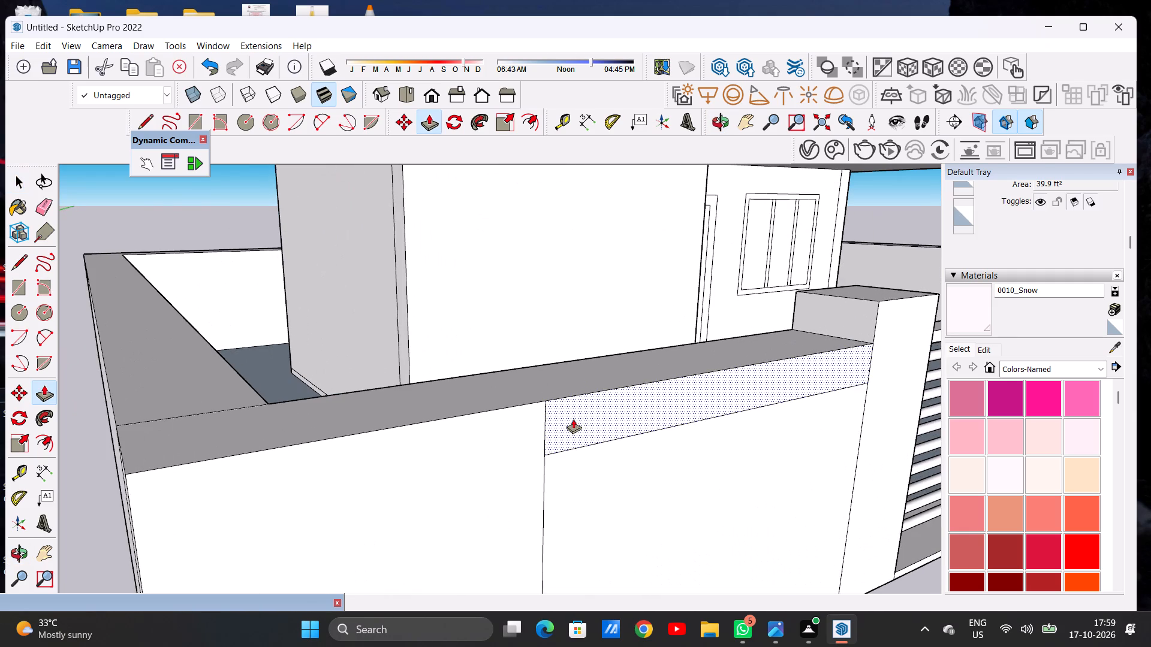
left_click(573, 419)
left_click(587, 423)
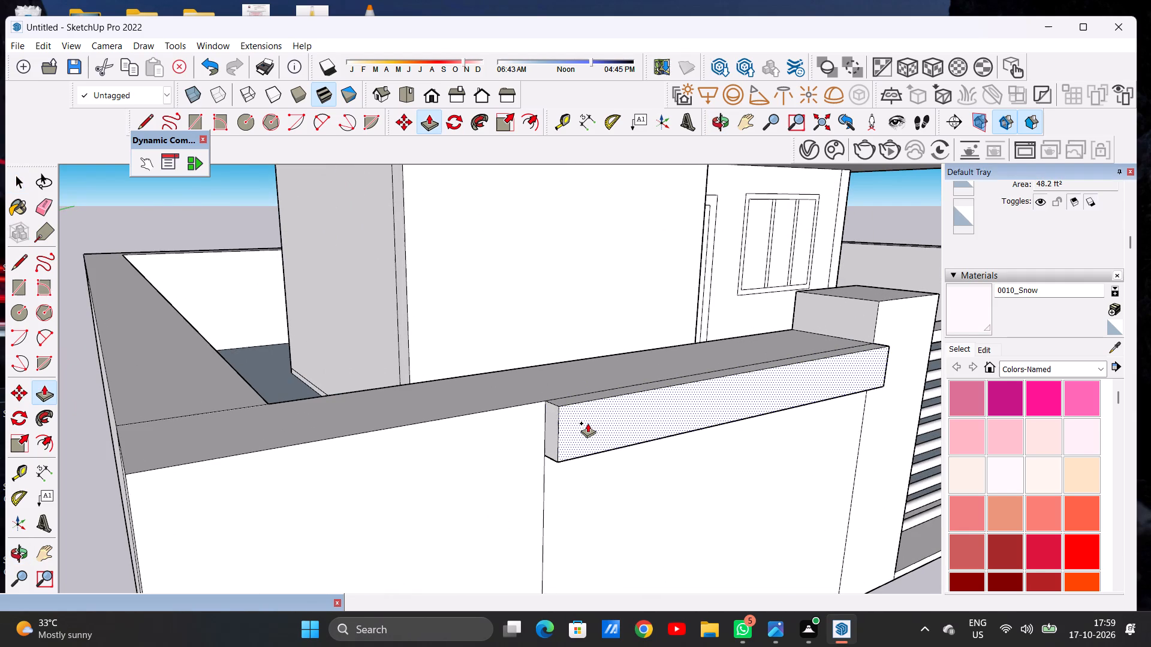
key("space")
Push the wall panel below the projecting band inward to form a shallow recess beside the corner portion.
scroll(496, 421, "down", 7)
middle_click_drag(529, 482, 448, 449)
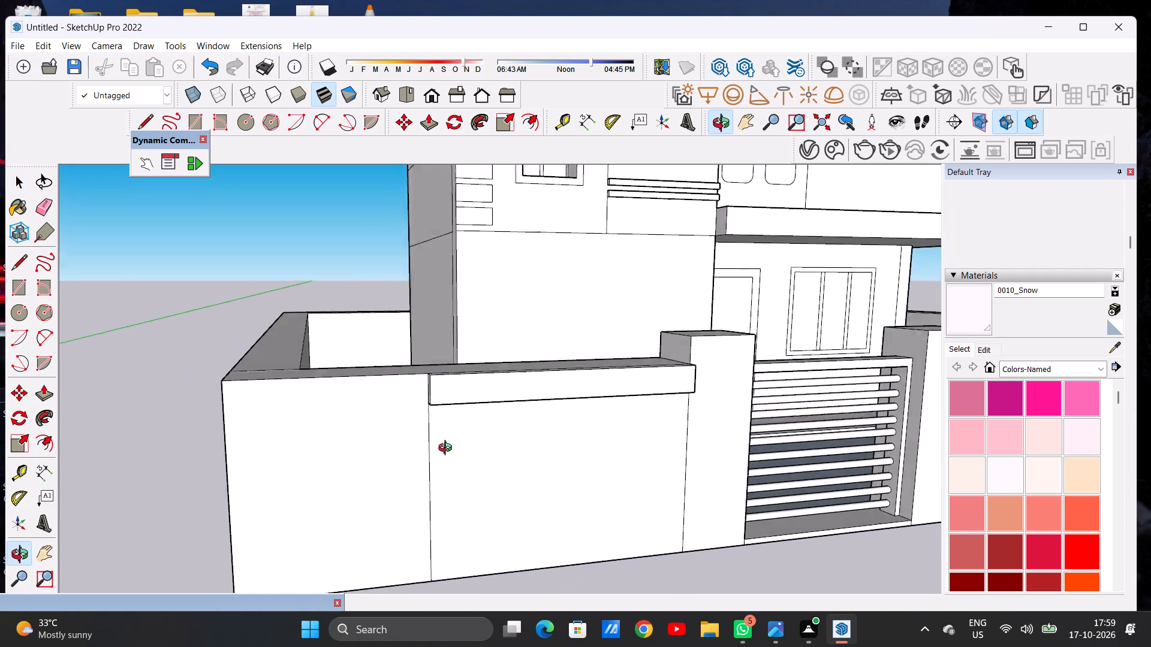
middle_click_drag(448, 449, 445, 448)
scroll(670, 485, "down", 7)
middle_click_drag(629, 476, 581, 468)
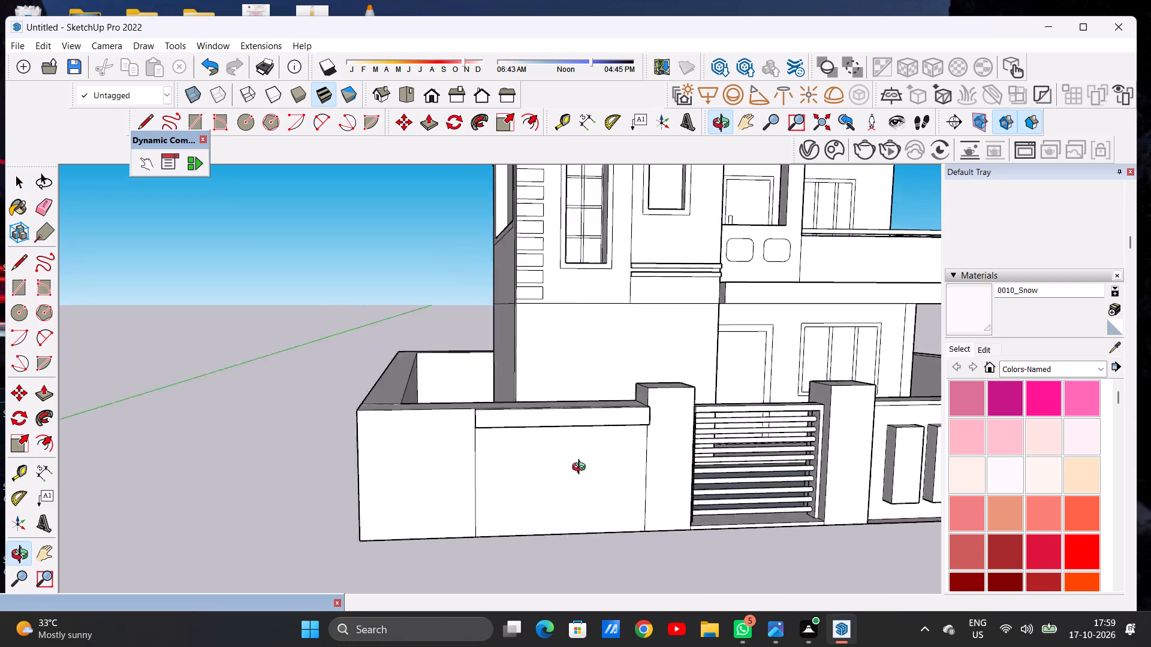
middle_click_drag(581, 468, 551, 461)
middle_click_drag(551, 461, 600, 457)
scroll(632, 489, "down", 5)
scroll(547, 483, "up", 3)
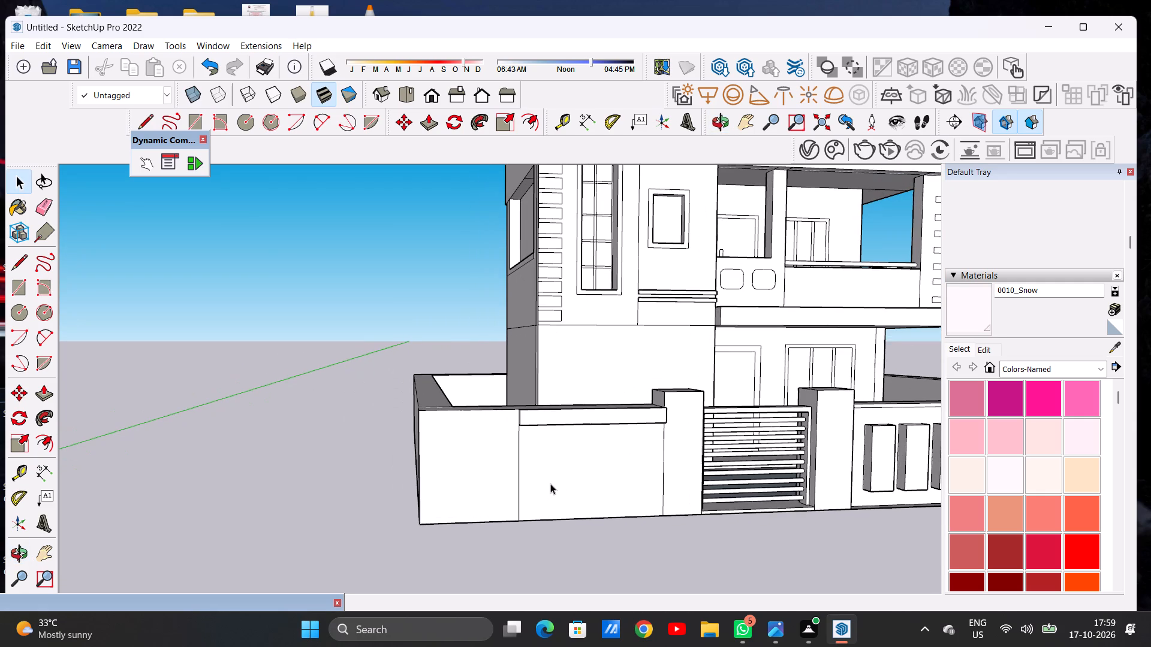
key("p")
scroll(560, 452, "up", 4)
left_click(560, 452)
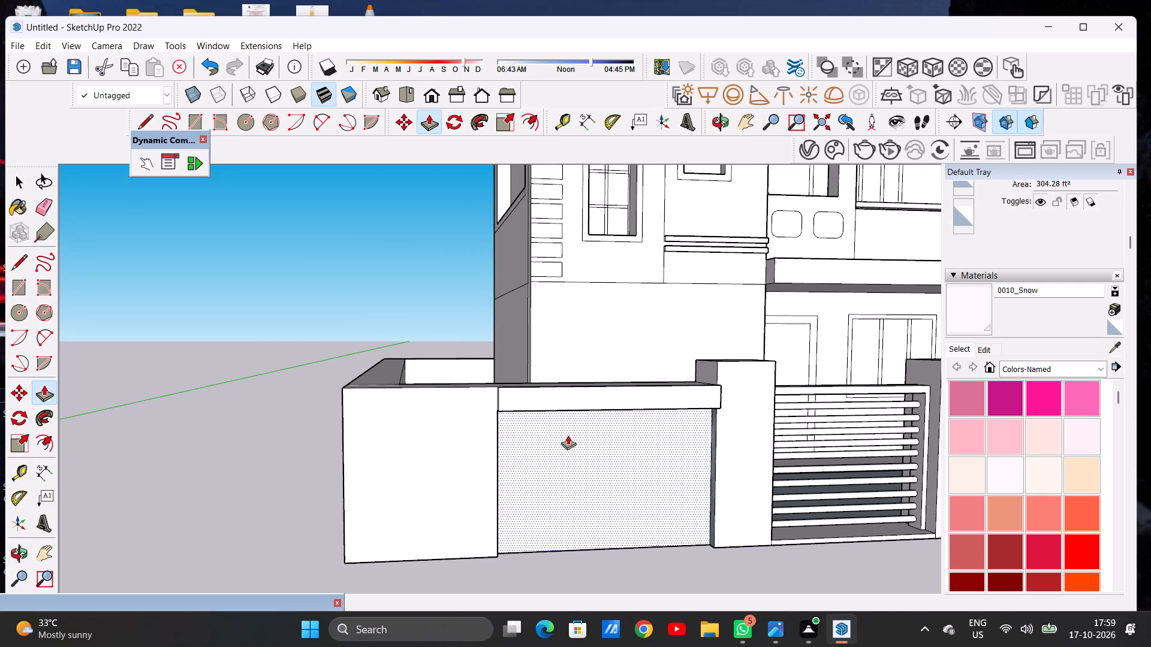
left_click(568, 431)
key("space")
Draw a wide horizontal rectangle near the top of the wall's corner portion, inset from its edges.
scroll(577, 454, "down", 7)
middle_click_drag(587, 471, 481, 464)
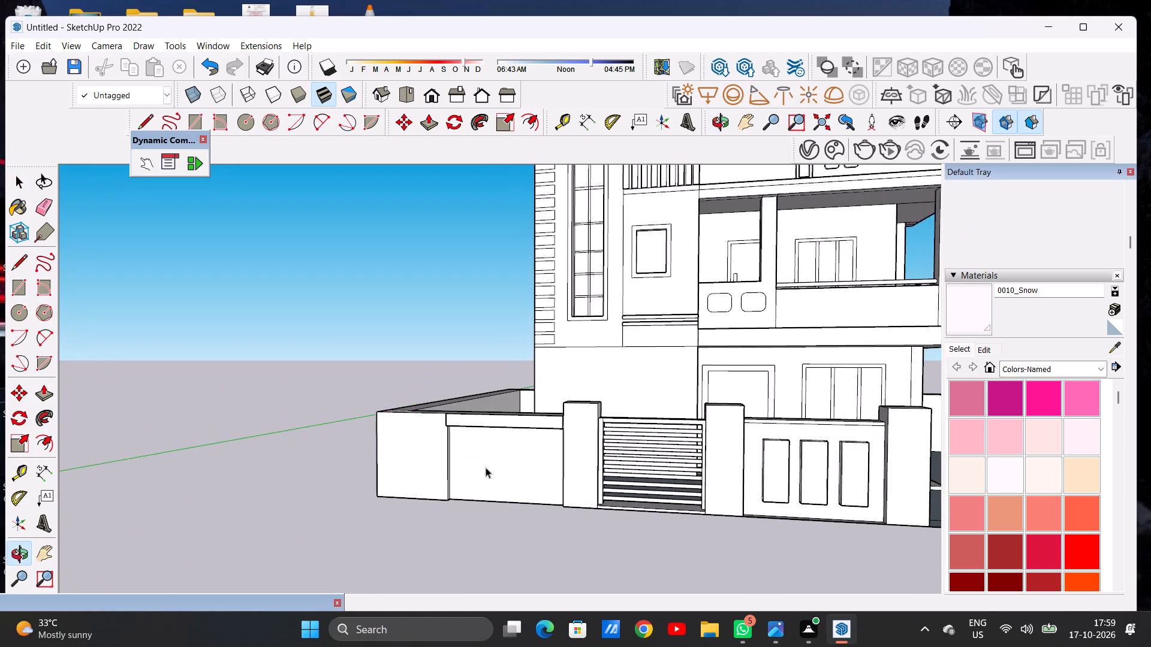
scroll(623, 471, "down", 4)
scroll(681, 480, "down", 5)
scroll(520, 459, "up", 8)
middle_click_drag(550, 472, 596, 470)
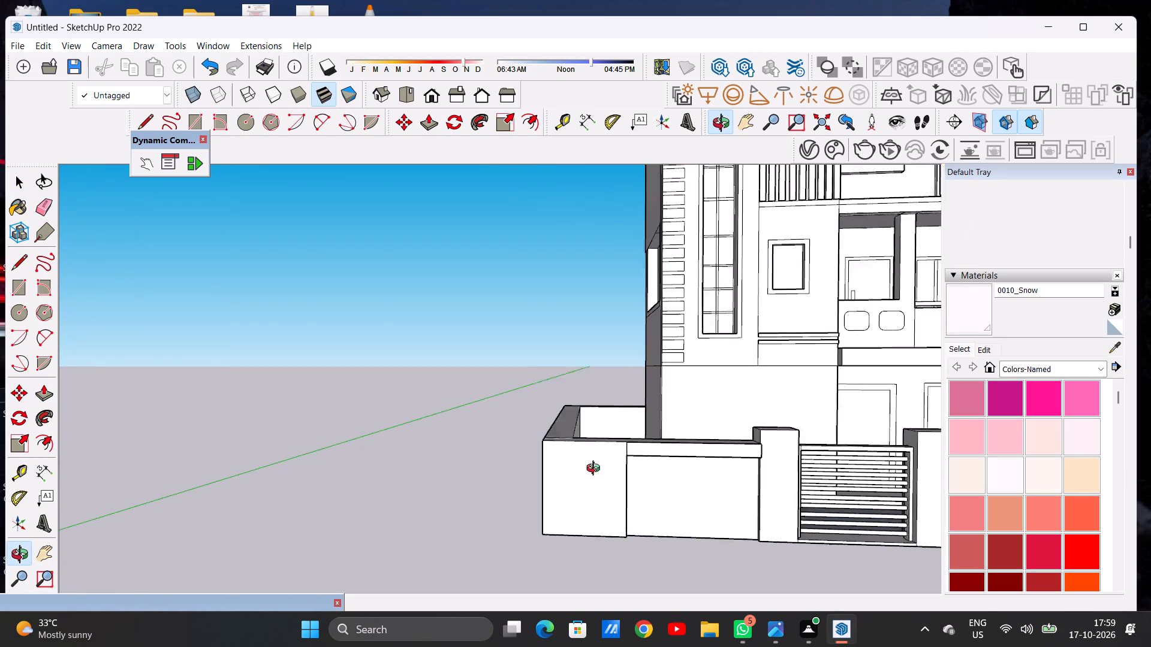
middle_click_drag(596, 470, 605, 470)
scroll(592, 482, "up", 3)
middle_click_drag(588, 471, 586, 450)
scroll(590, 456, "up", 1)
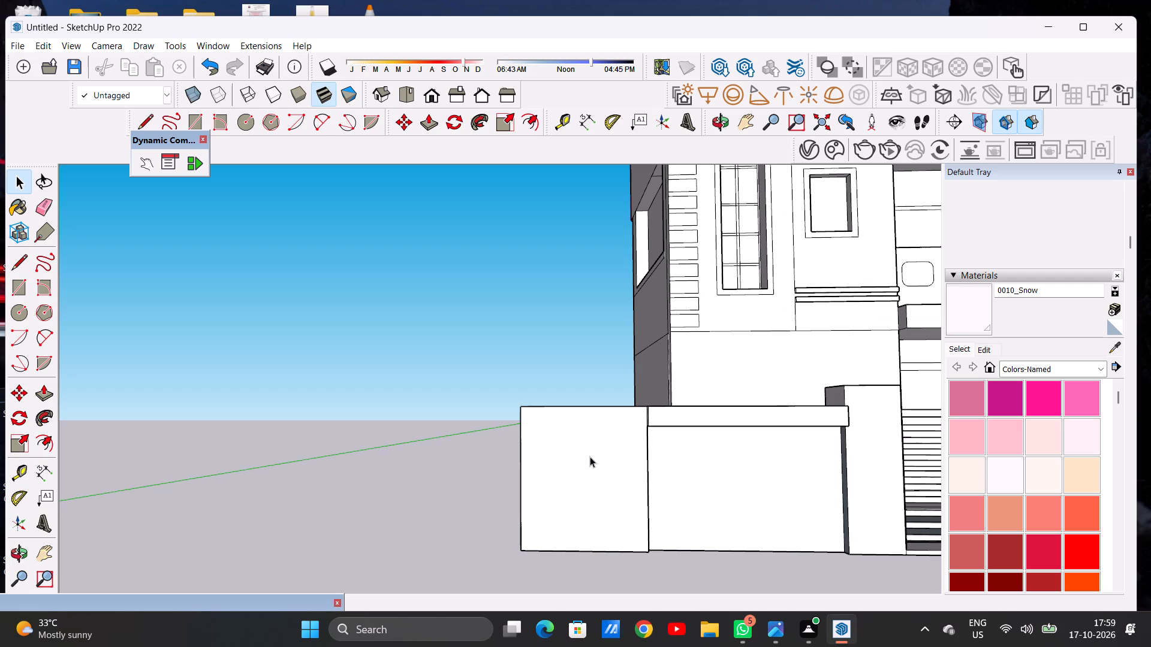
key("r")
scroll(537, 437, "up", 4)
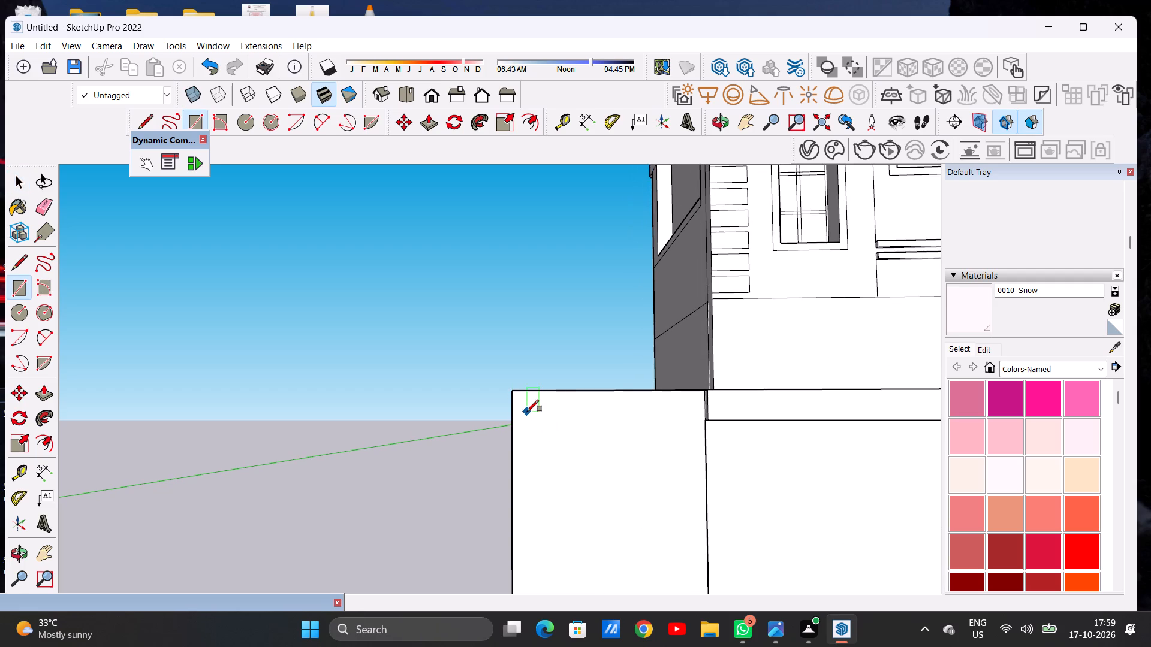
left_click(527, 412)
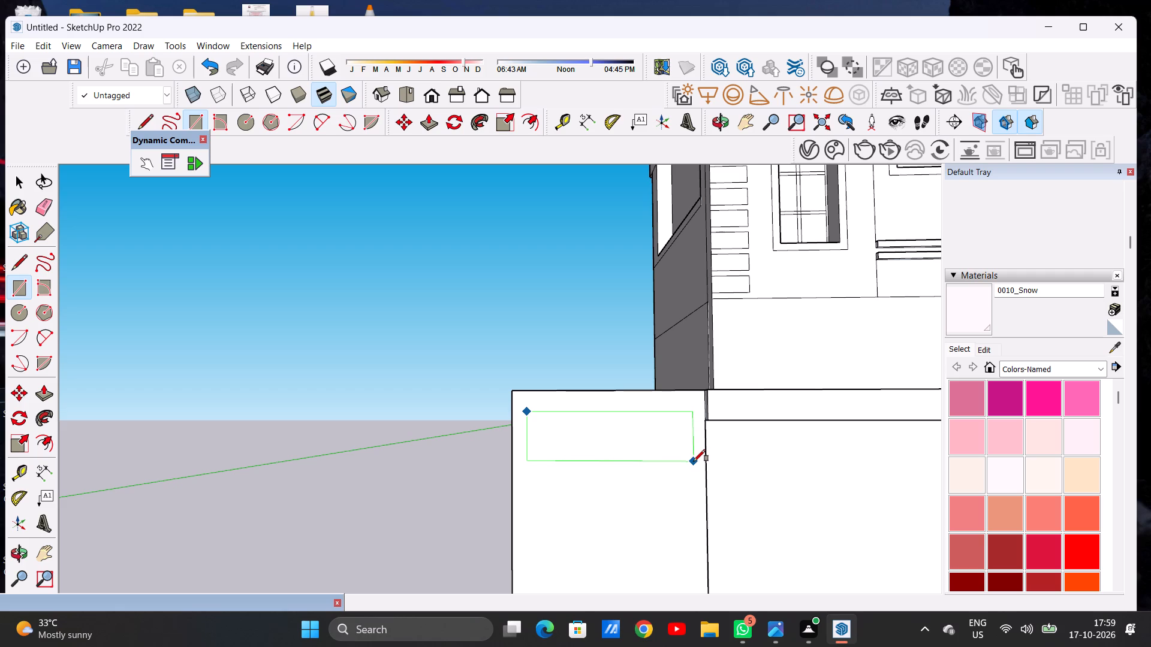
left_click(695, 458)
key("space")
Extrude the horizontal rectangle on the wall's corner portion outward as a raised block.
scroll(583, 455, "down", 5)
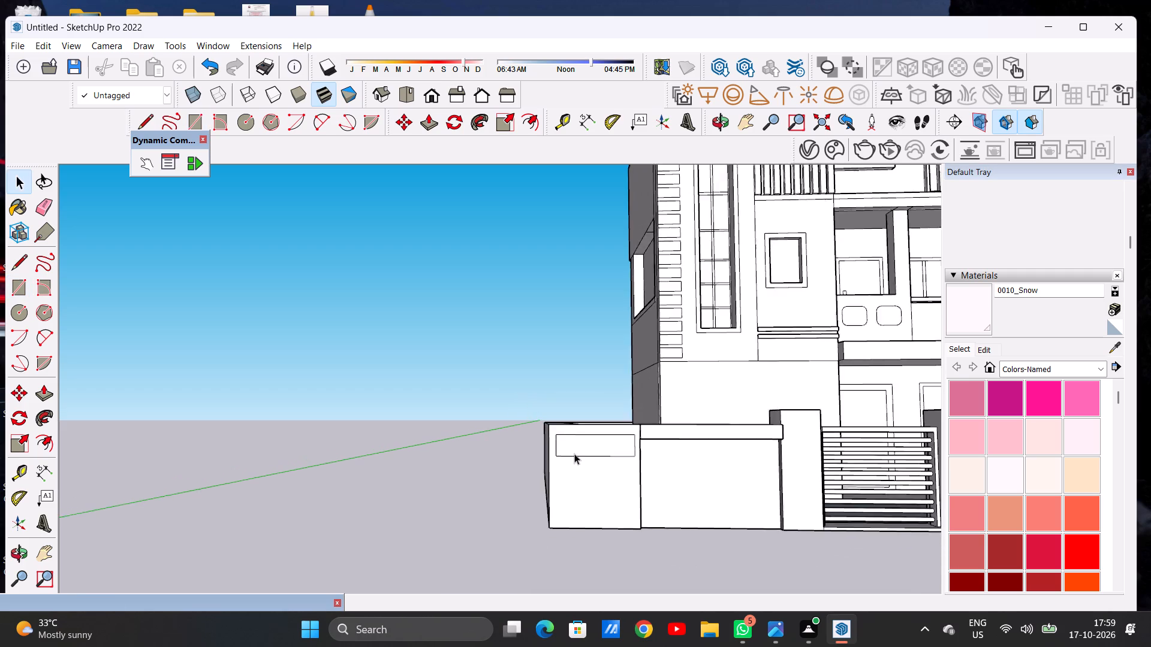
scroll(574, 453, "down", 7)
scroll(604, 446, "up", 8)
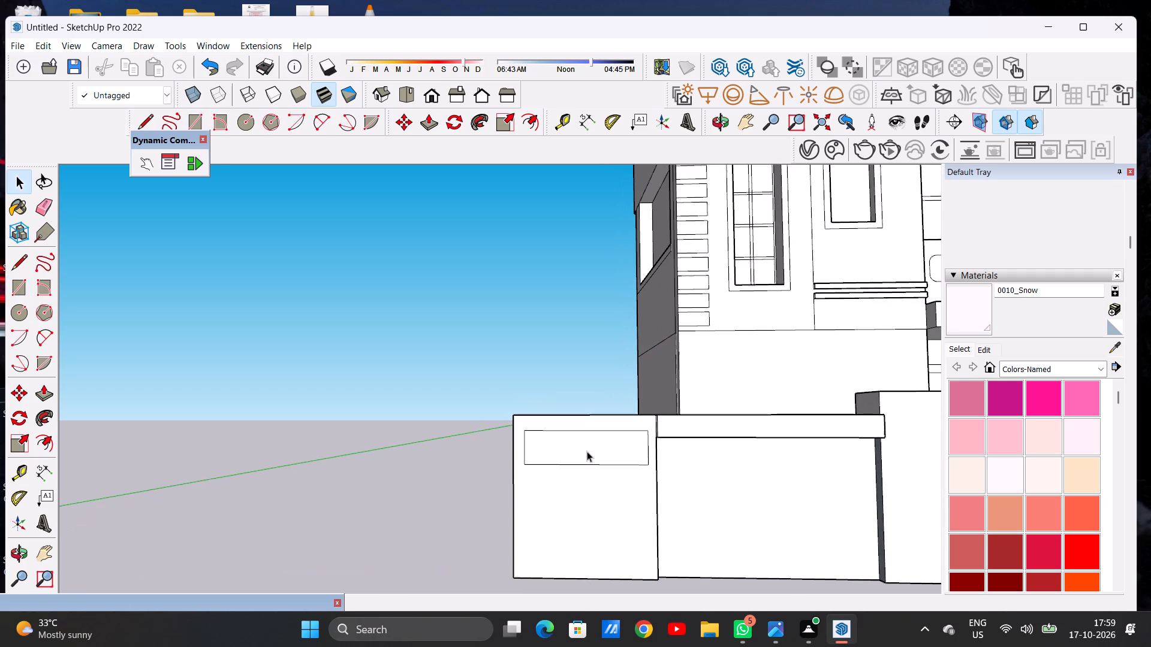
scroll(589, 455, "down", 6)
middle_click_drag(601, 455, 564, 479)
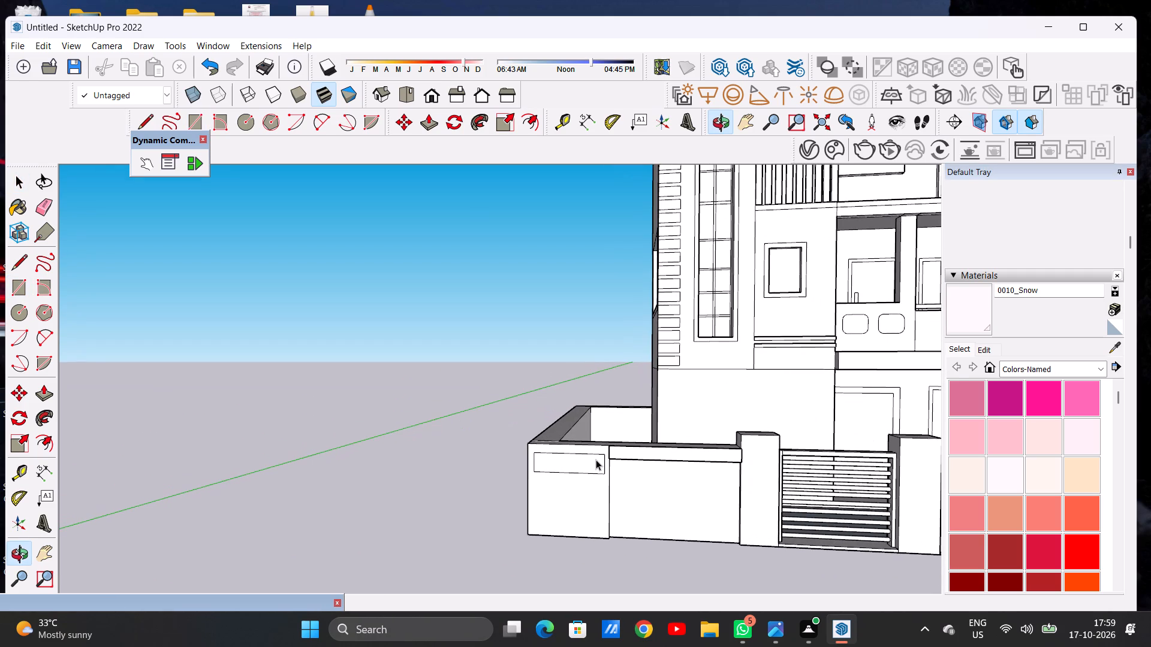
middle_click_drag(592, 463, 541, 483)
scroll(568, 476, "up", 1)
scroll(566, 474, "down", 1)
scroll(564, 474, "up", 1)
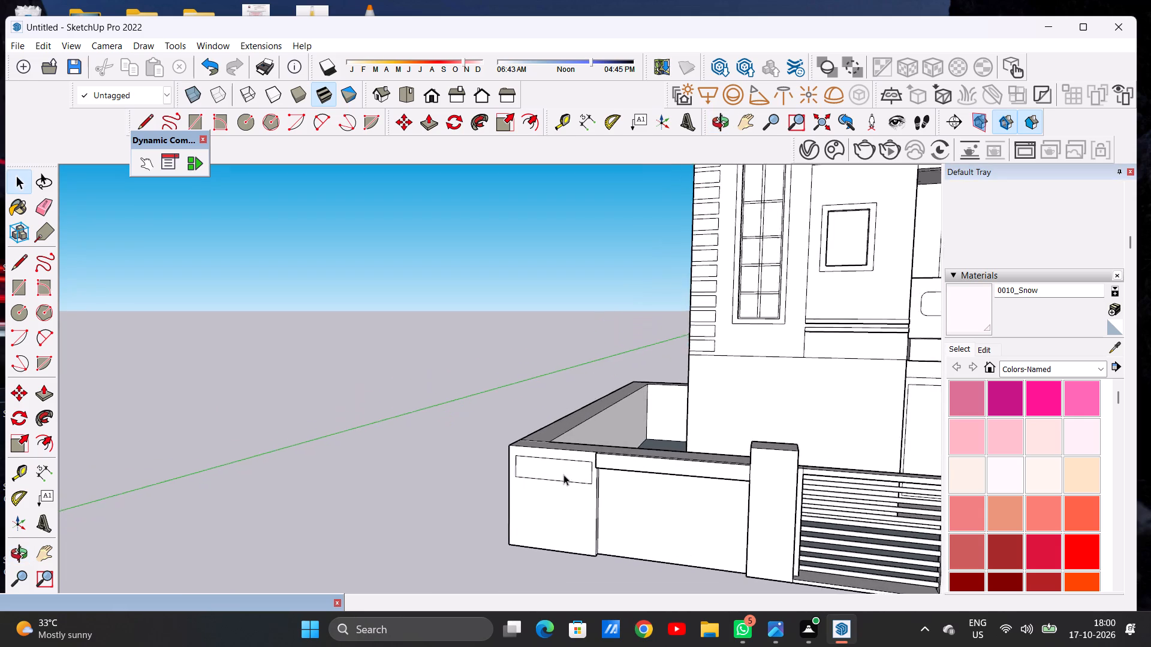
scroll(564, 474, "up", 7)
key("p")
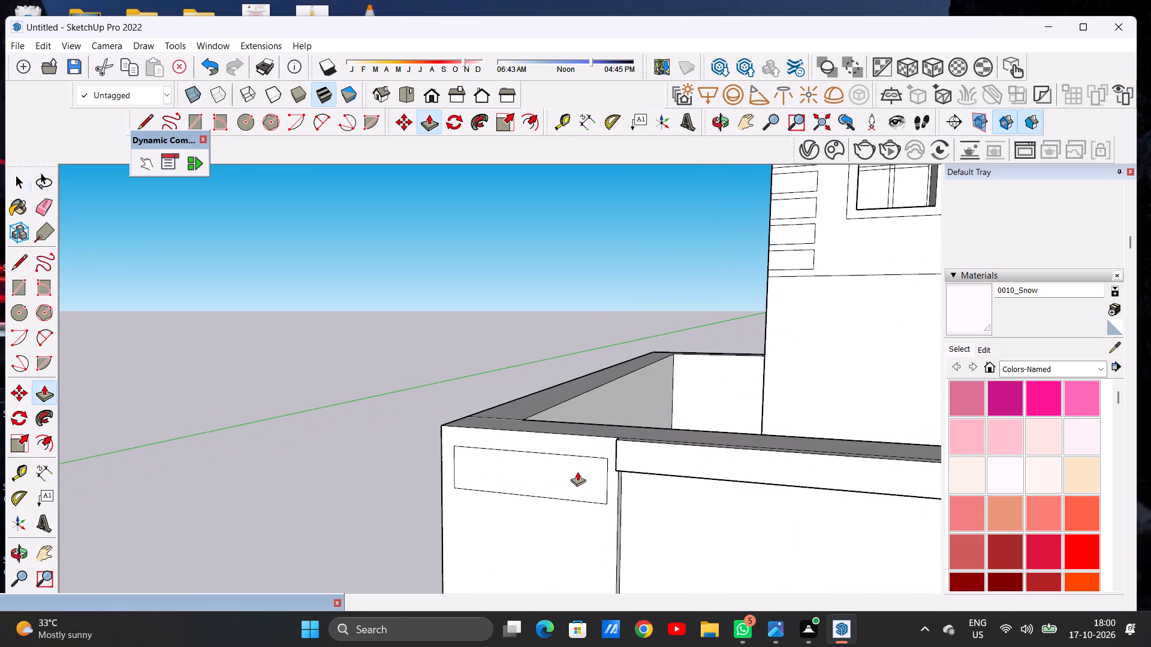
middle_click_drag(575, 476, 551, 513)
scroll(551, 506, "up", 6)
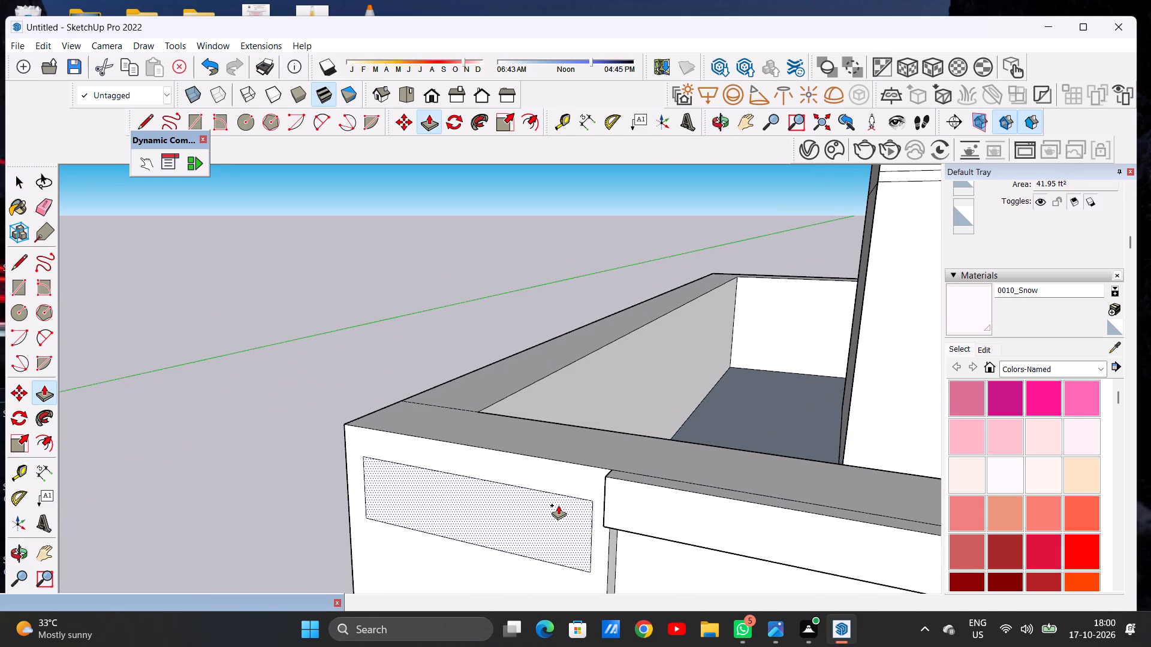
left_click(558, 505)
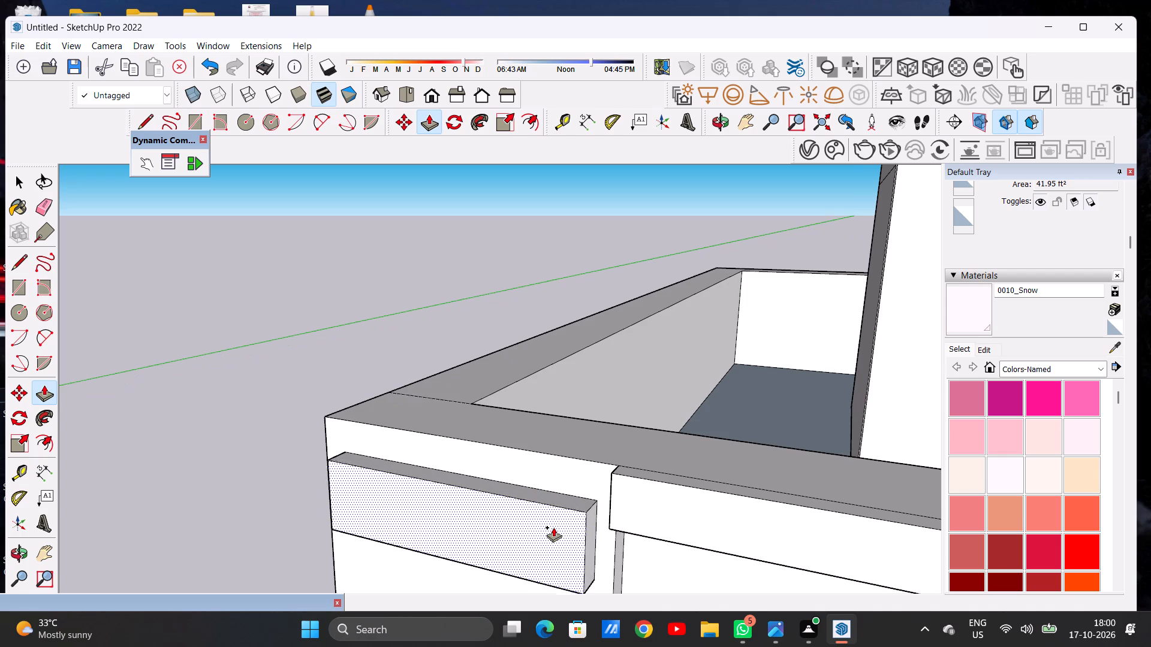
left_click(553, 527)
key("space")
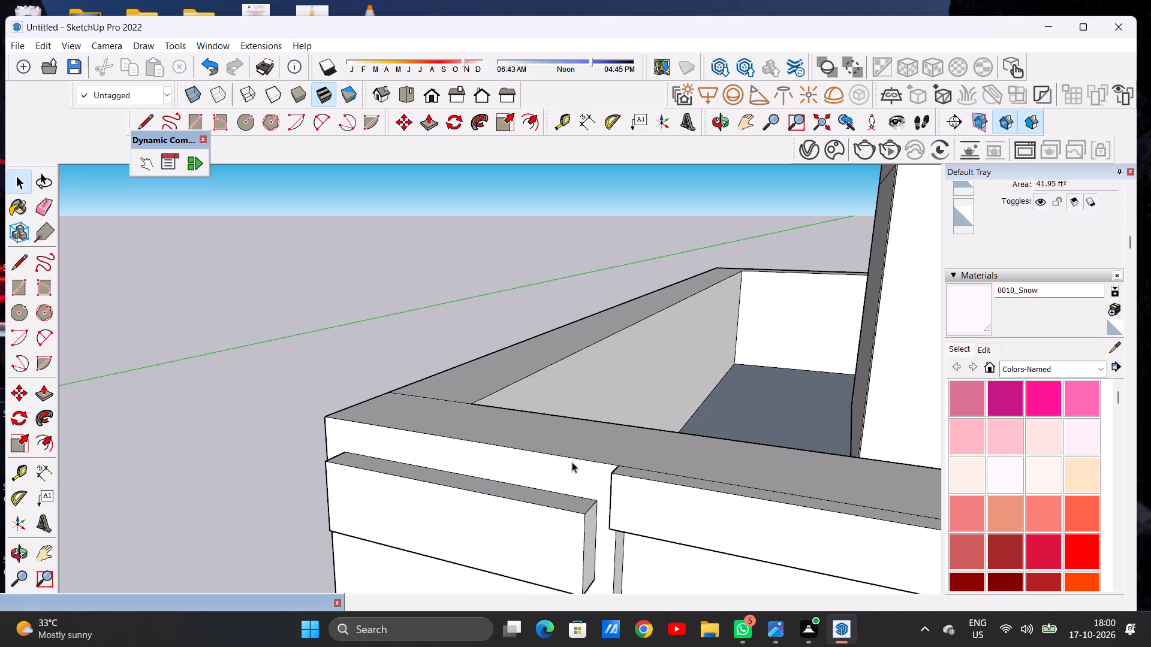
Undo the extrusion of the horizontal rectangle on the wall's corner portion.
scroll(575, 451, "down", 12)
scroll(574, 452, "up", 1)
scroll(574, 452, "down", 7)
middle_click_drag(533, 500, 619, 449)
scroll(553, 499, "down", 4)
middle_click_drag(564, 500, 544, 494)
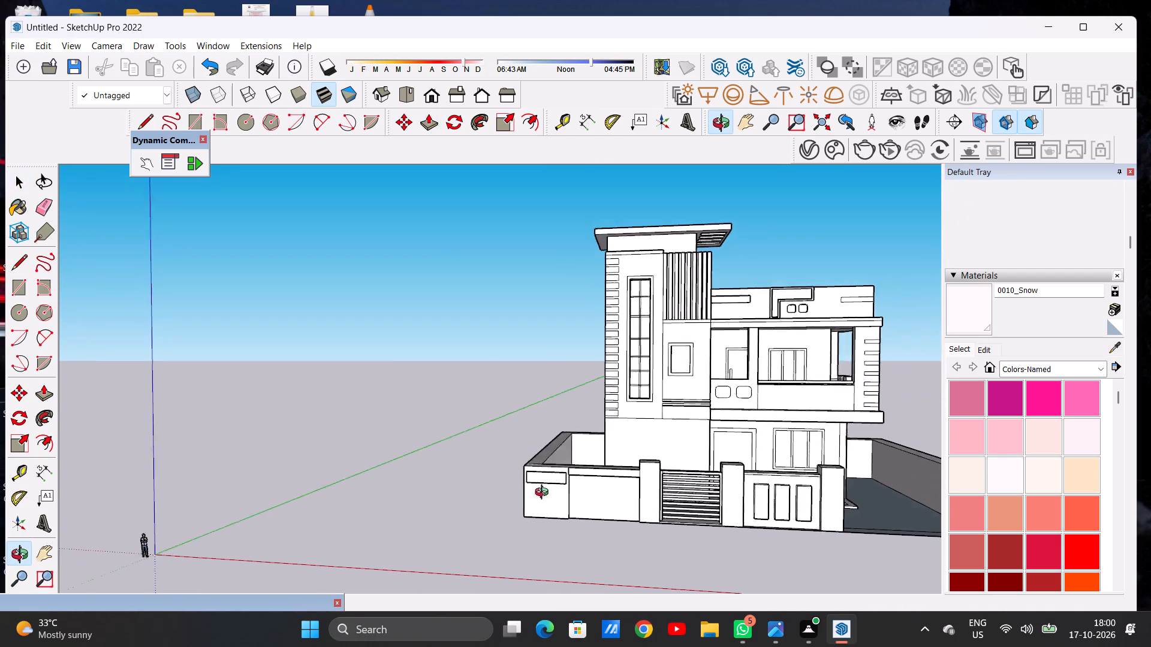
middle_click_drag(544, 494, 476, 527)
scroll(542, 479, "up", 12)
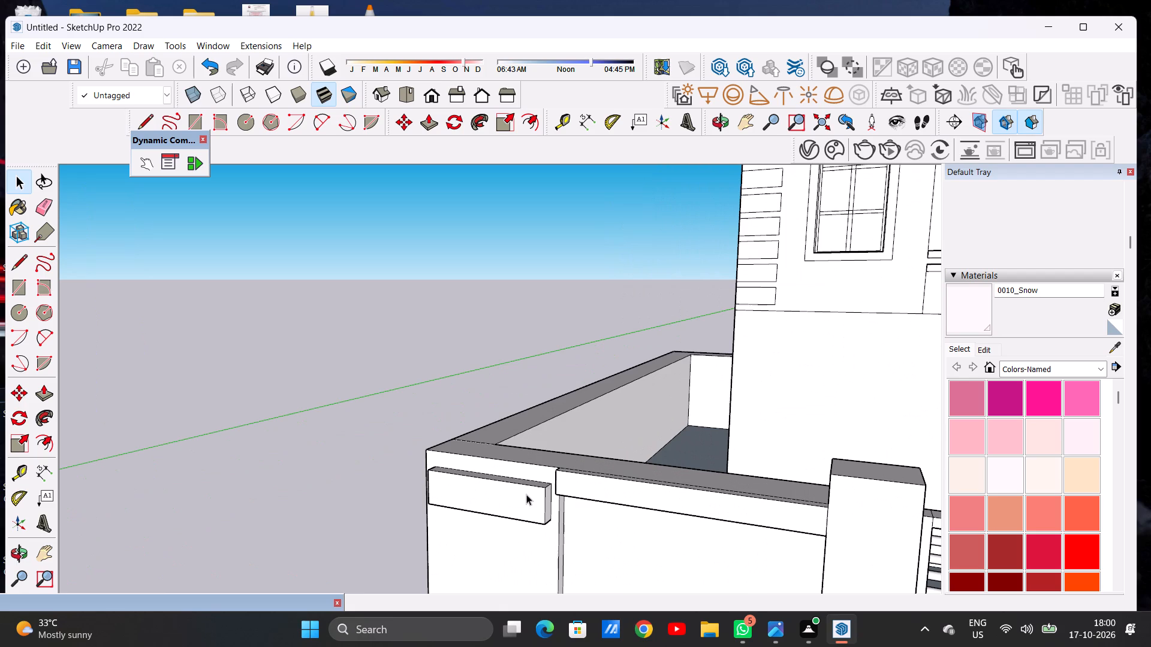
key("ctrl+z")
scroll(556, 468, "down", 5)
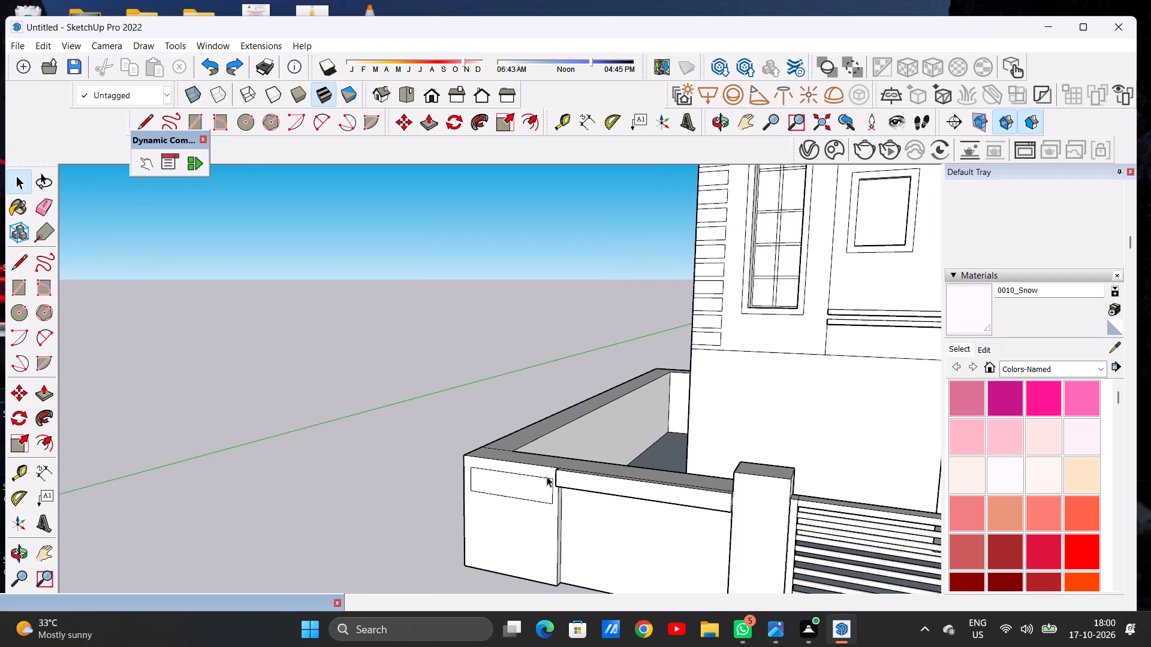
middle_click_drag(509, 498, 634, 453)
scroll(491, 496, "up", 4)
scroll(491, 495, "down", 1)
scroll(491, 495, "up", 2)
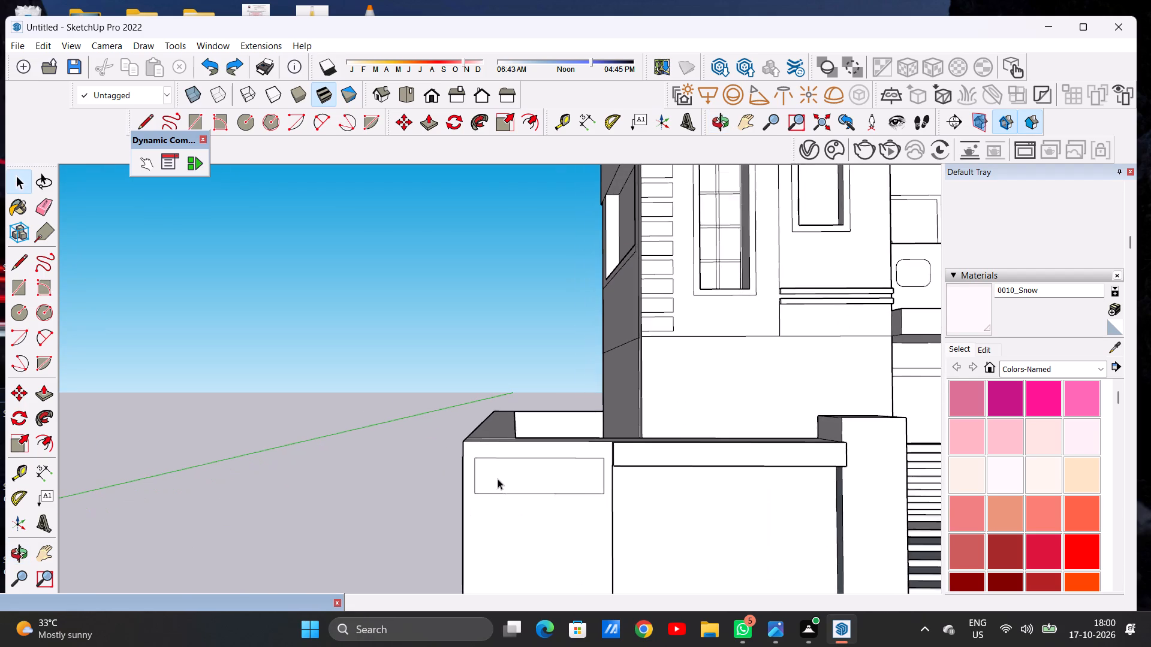
Round all four corners of the horizontal rectangle on the compound wall's corner portion with small tangent arcs.
scroll(498, 479, "up", 2)
left_click(317, 122)
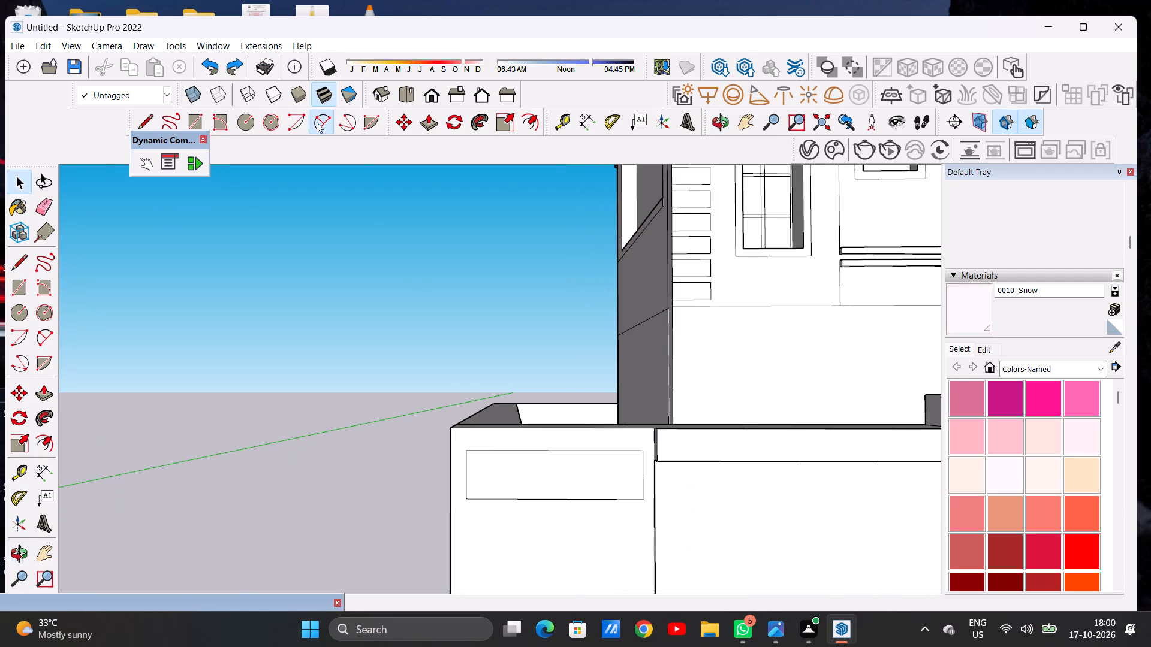
scroll(492, 467, "up", 5)
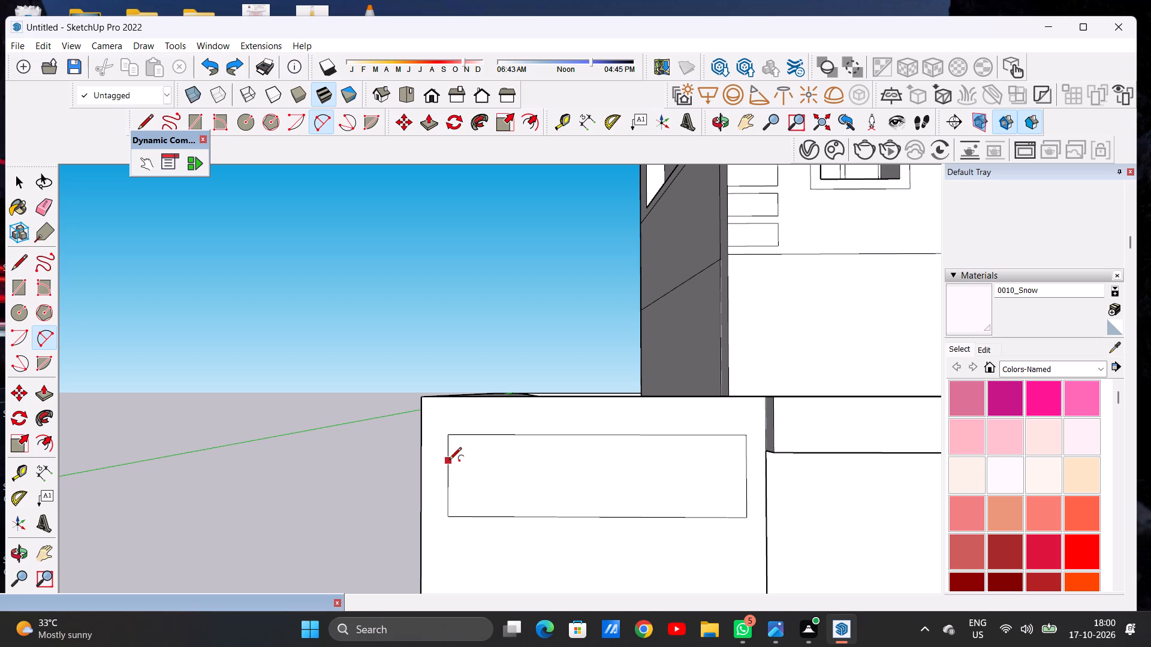
left_click(449, 461)
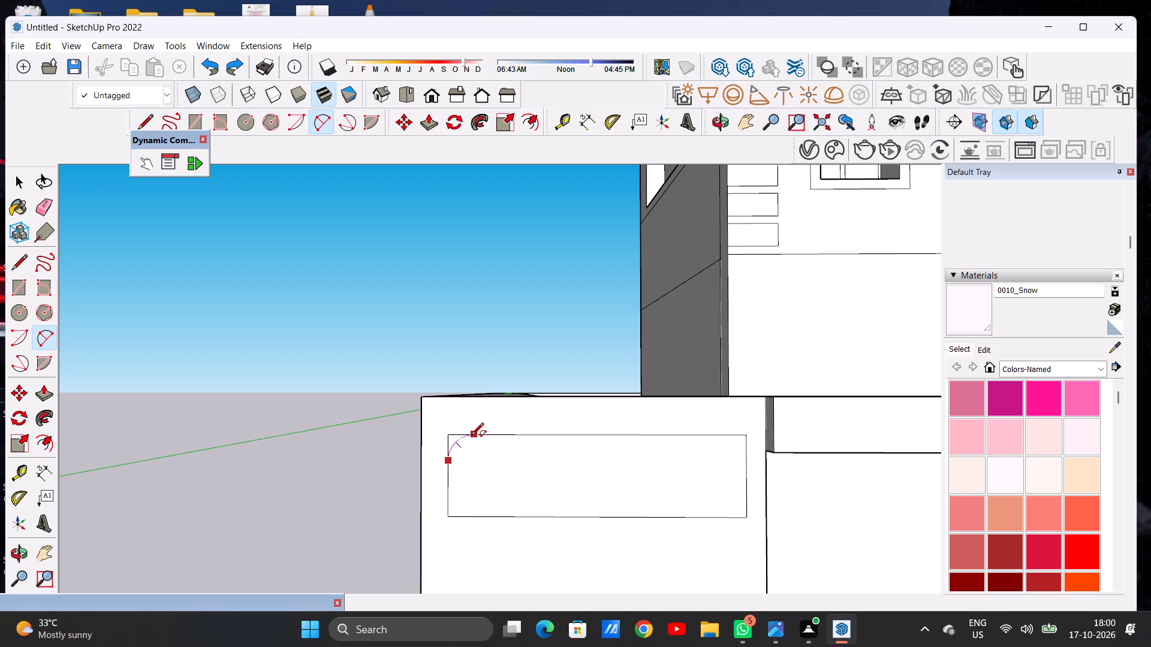
double_click(471, 436)
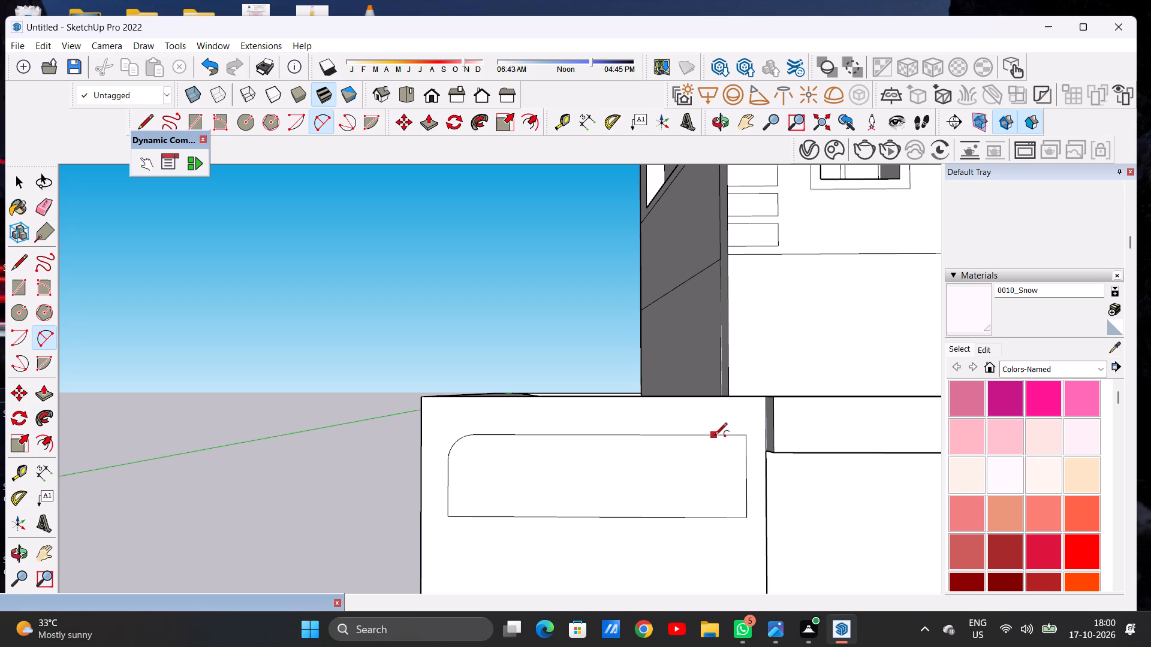
left_click(720, 437)
double_click(747, 463)
left_click(447, 497)
double_click(471, 517)
left_click(722, 519)
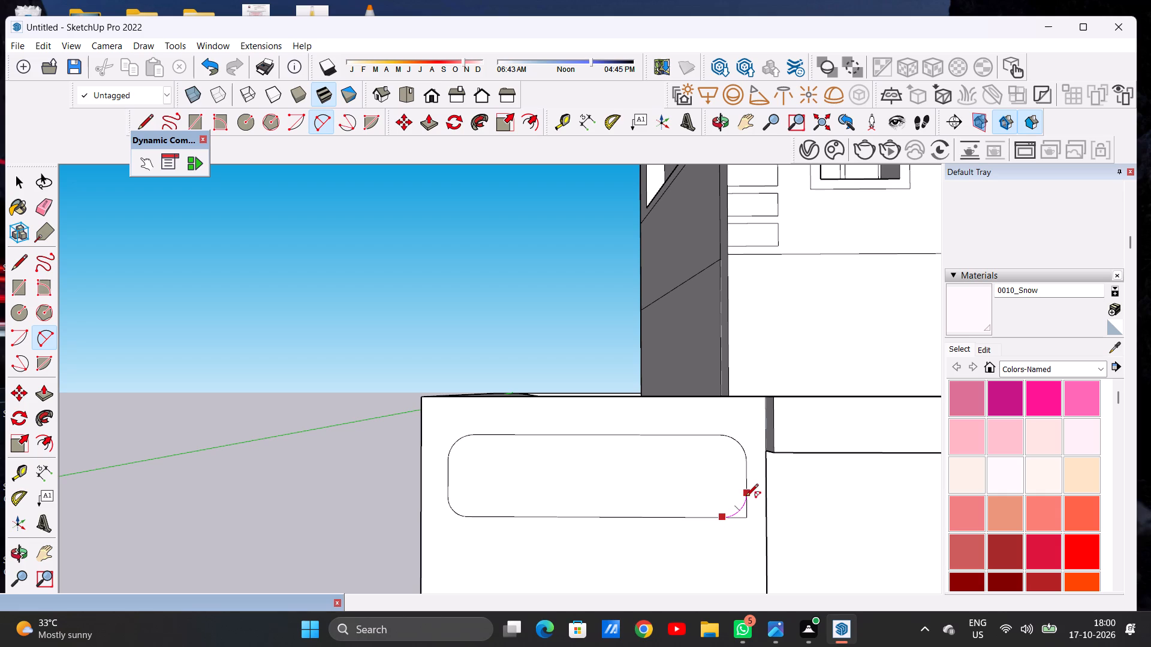
double_click(746, 497)
key("space")
Extrude the rounded rectangle on the wall's corner portion slightly outward as a raised plaque.
scroll(544, 511, "down", 9)
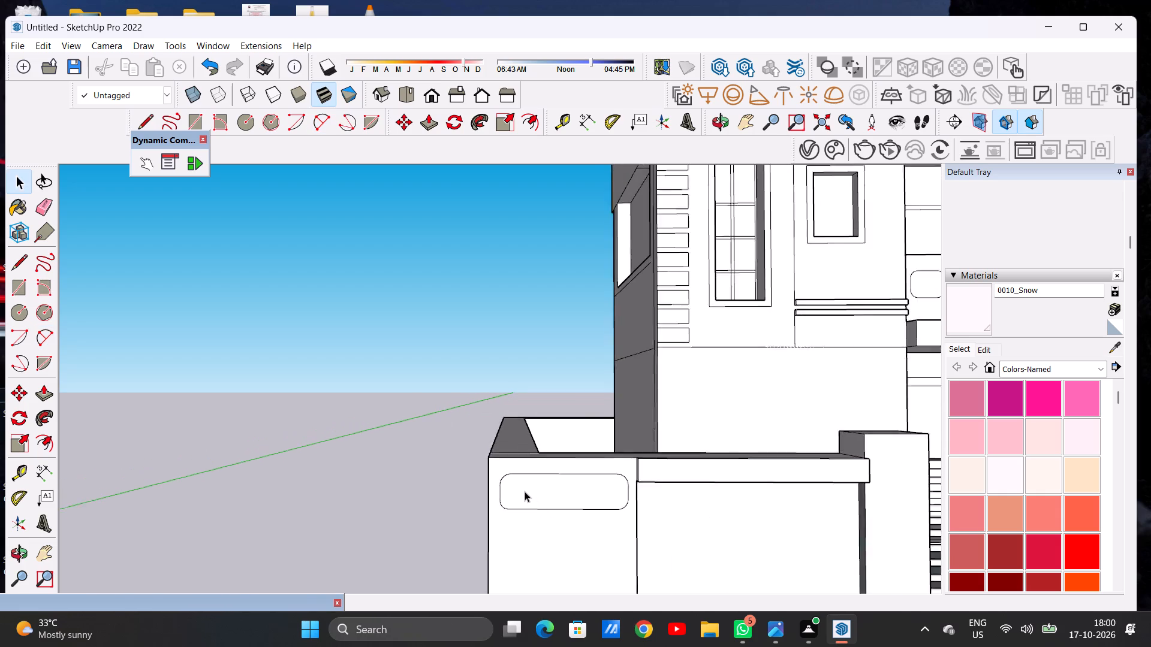
scroll(525, 491, "down", 3)
middle_click_drag(598, 497, 513, 507)
scroll(635, 491, "down", 6)
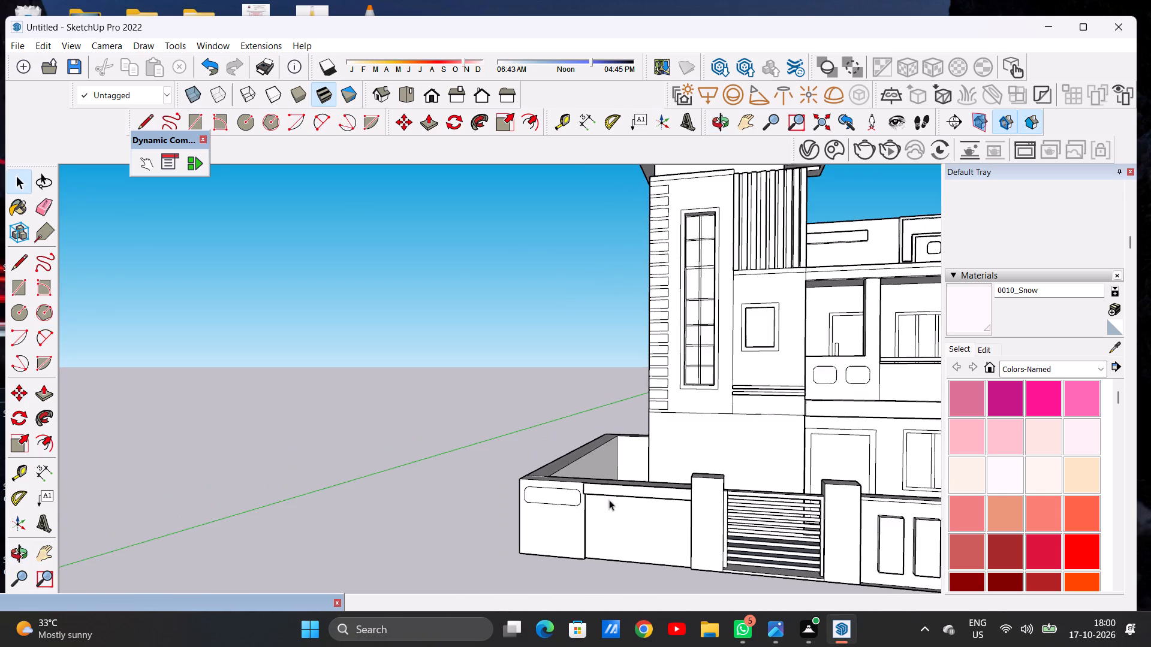
middle_click_drag(593, 505, 519, 531)
scroll(580, 492, "up", 6)
scroll(552, 499, "down", 1)
scroll(550, 499, "up", 3)
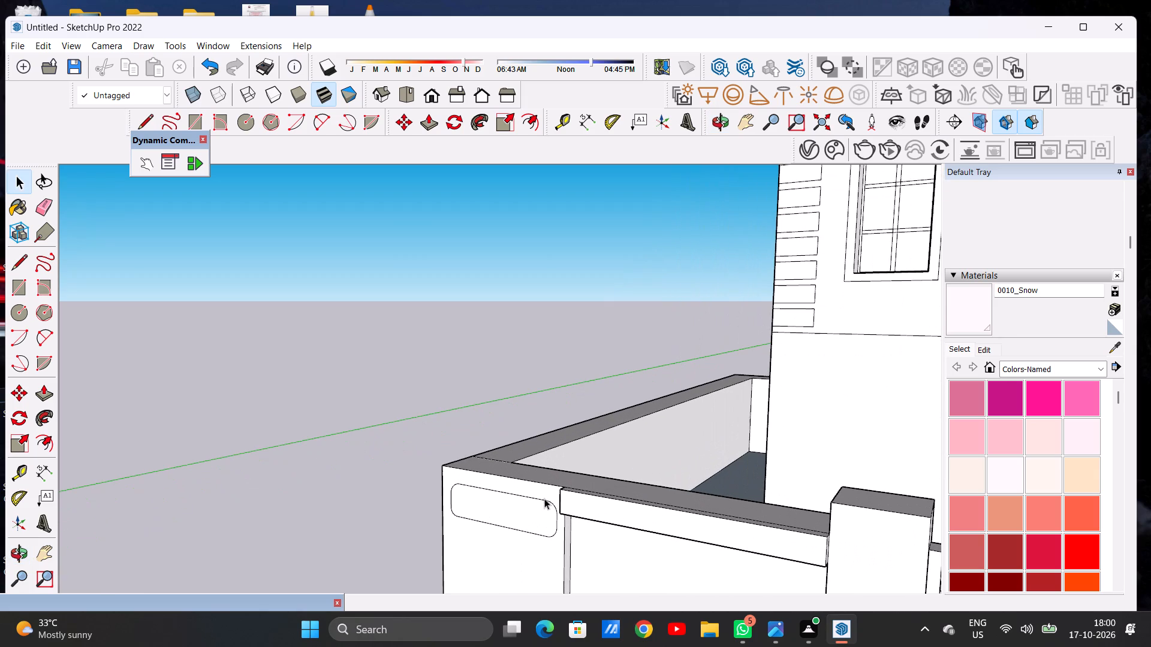
key("p")
scroll(541, 505, "up", 4)
left_click(541, 505)
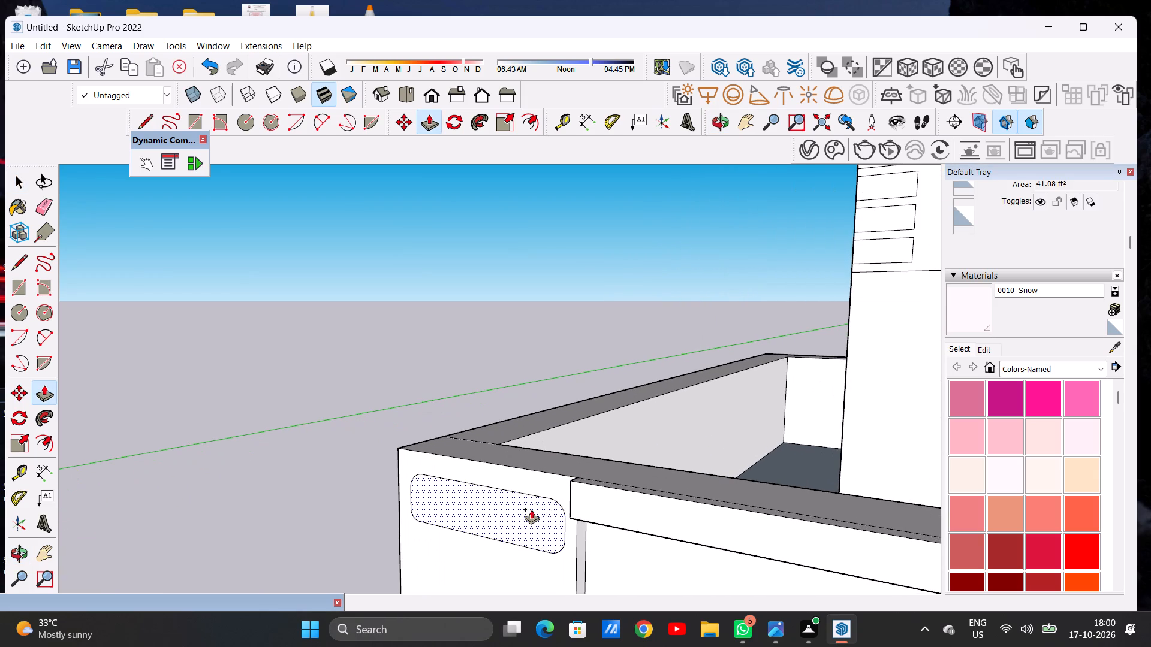
left_click(535, 519)
key("space")
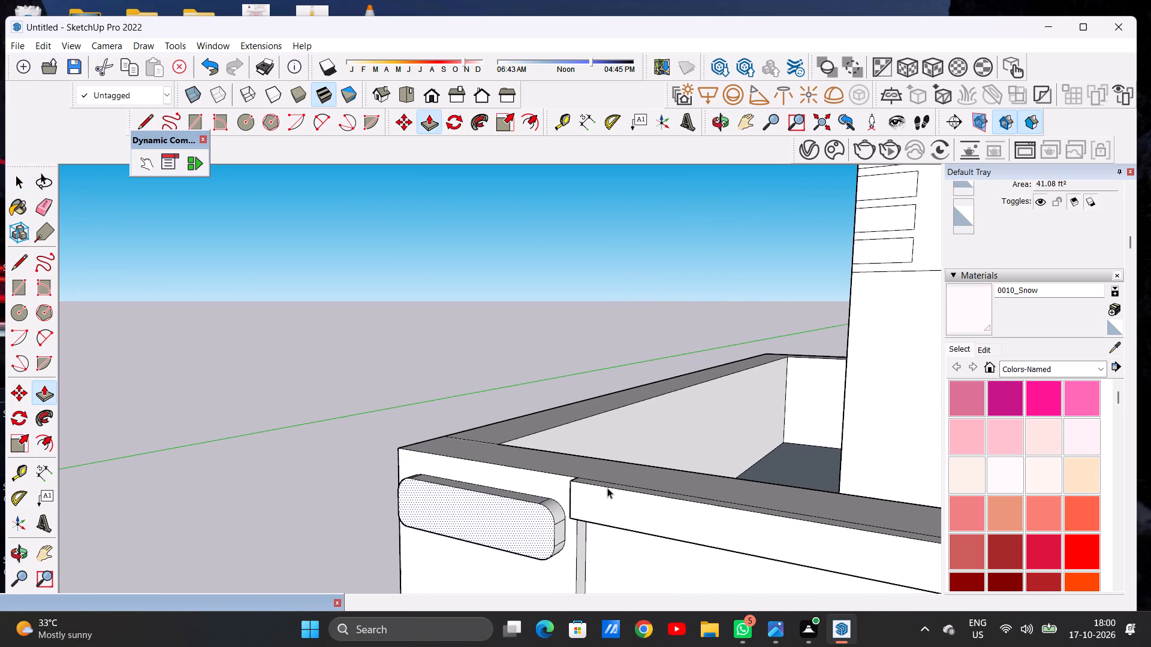
Examine the compound wall, gate and villa front from several distances and angles, including the open stretch before the end pillar.
scroll(608, 488, "down", 16)
middle_click_drag(561, 506, 713, 477)
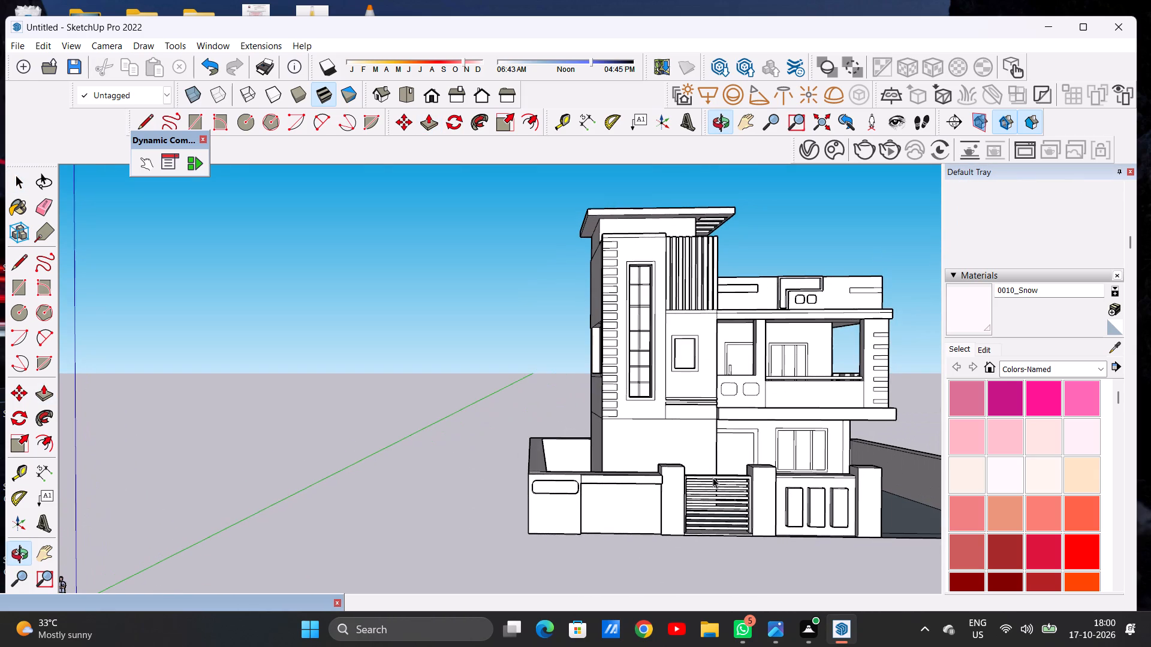
scroll(638, 518, "down", 4)
scroll(638, 518, "up", 6)
middle_click_drag(642, 513, 640, 510)
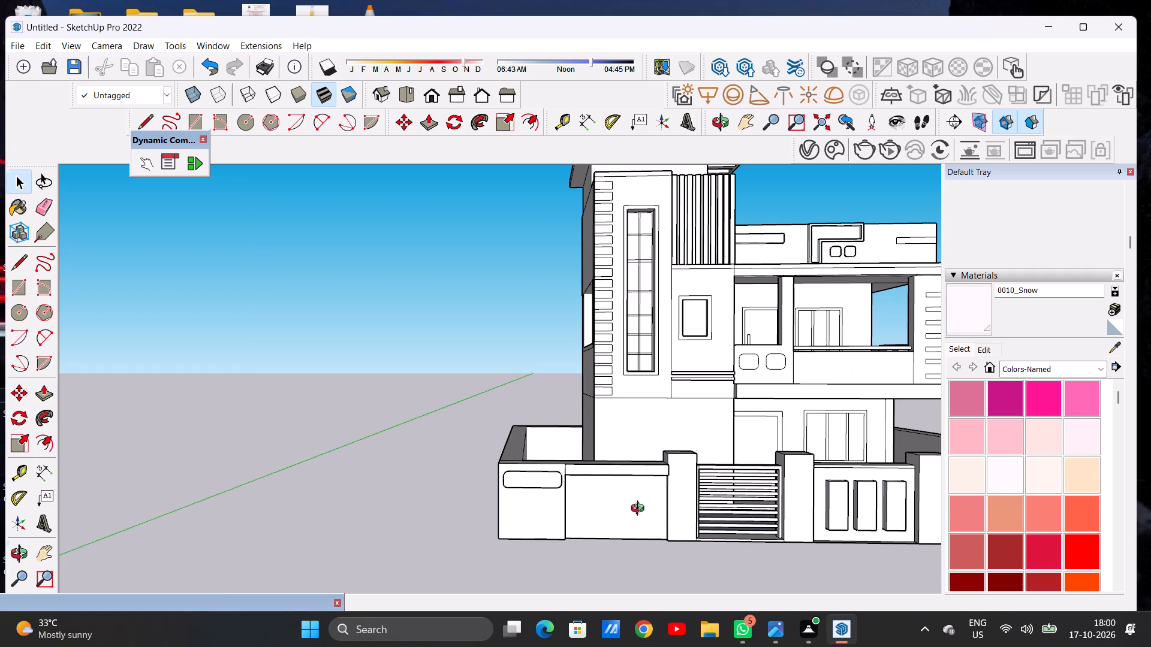
middle_click_drag(640, 510, 635, 494)
scroll(631, 494, "up", 2)
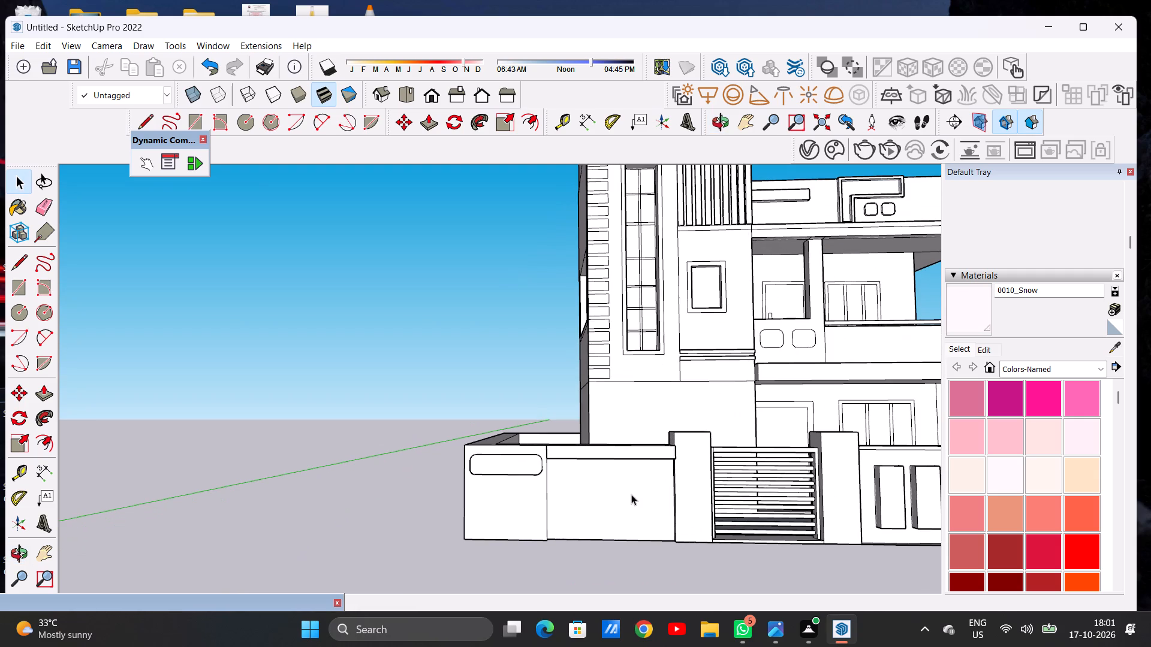
middle_click_drag(632, 495, 644, 484)
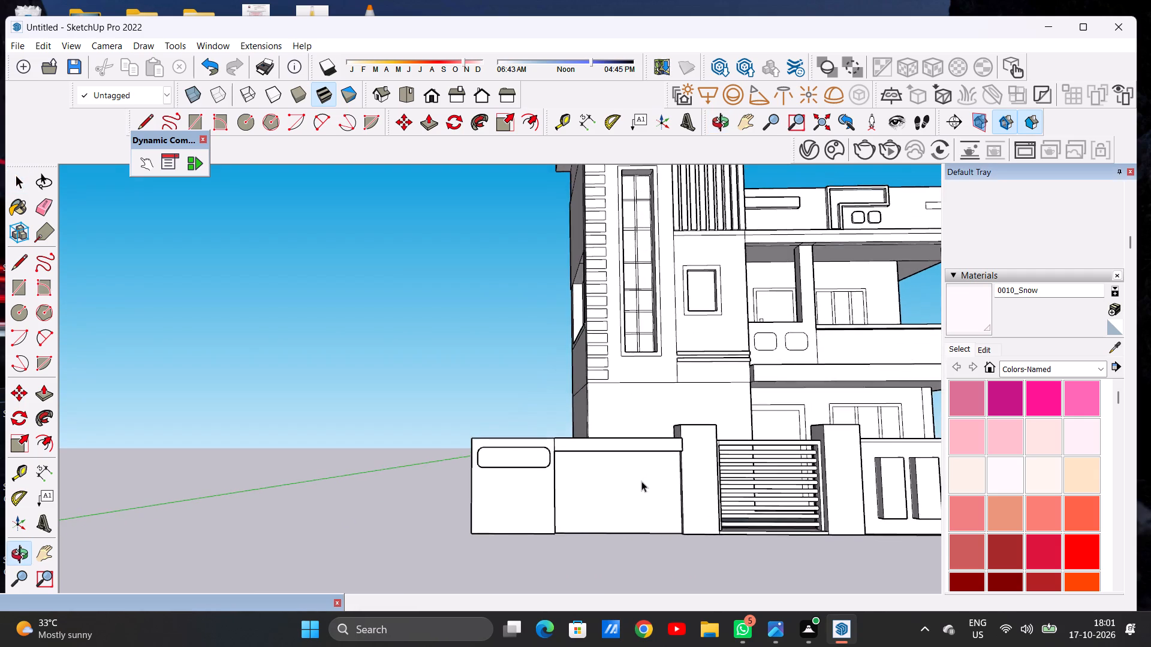
scroll(645, 487, "up", 2)
scroll(581, 496, "down", 18)
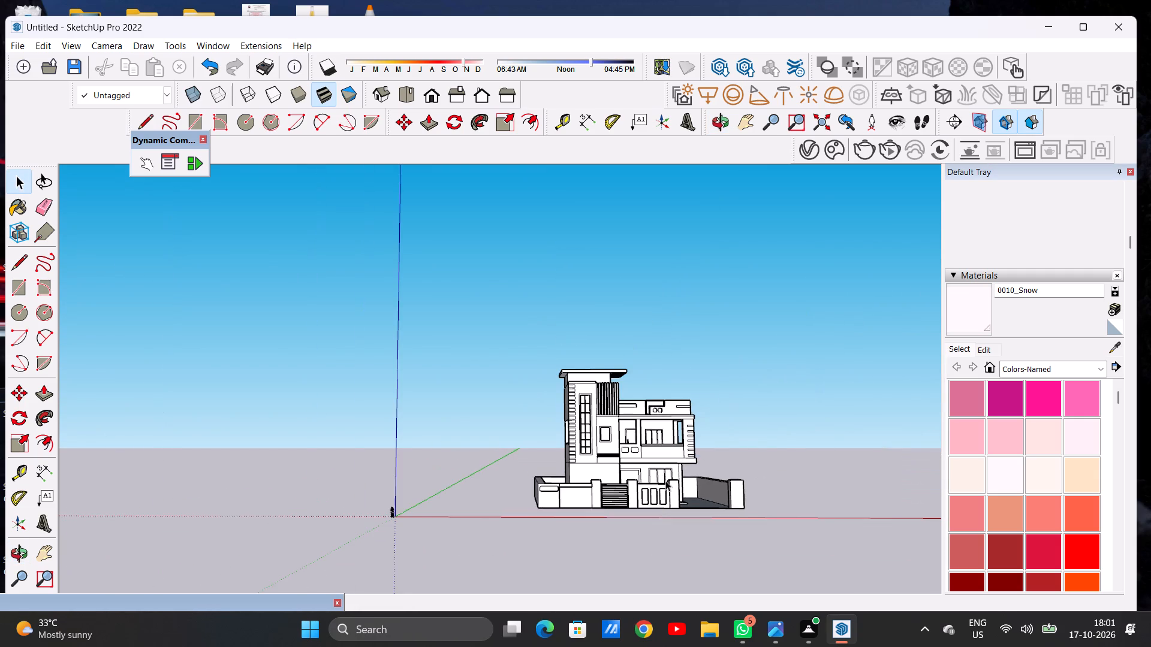
middle_click_drag(676, 486, 635, 481)
scroll(709, 486, "up", 5)
middle_click_drag(691, 485, 771, 573)
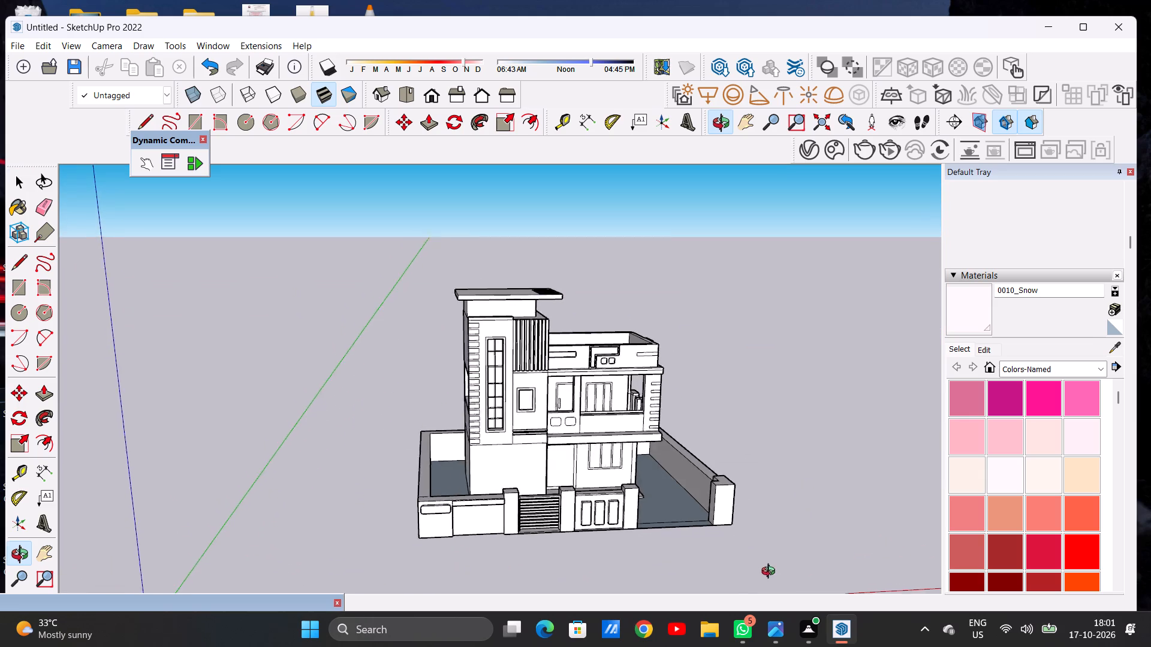
middle_click_drag(771, 573, 771, 572)
scroll(718, 520, "up", 6)
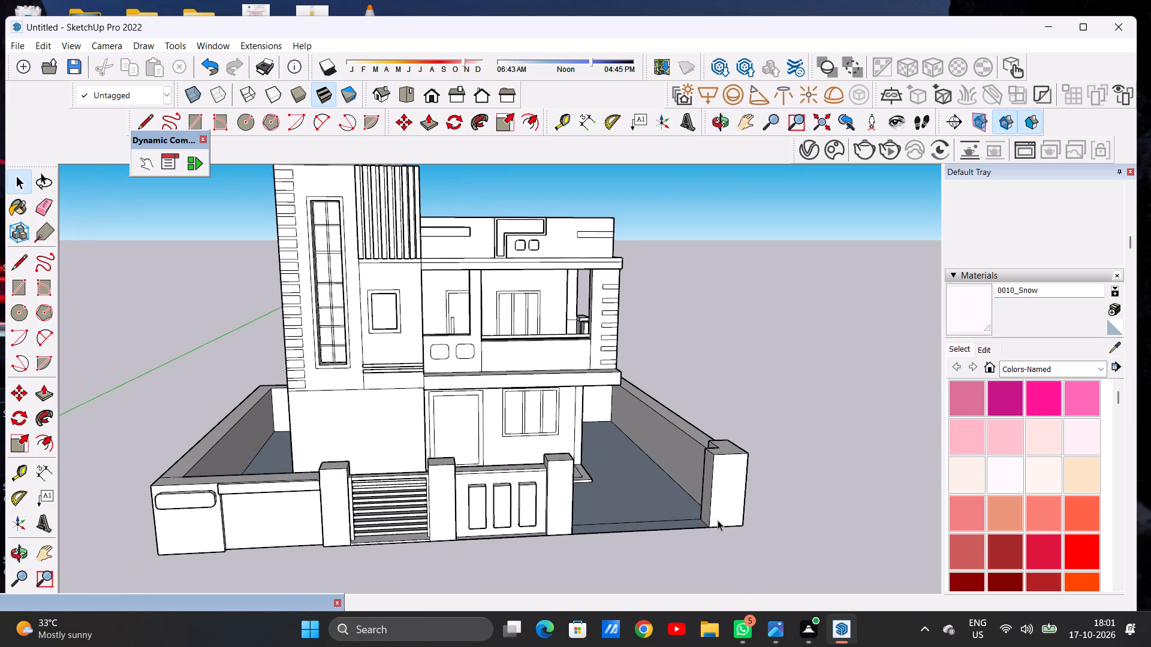